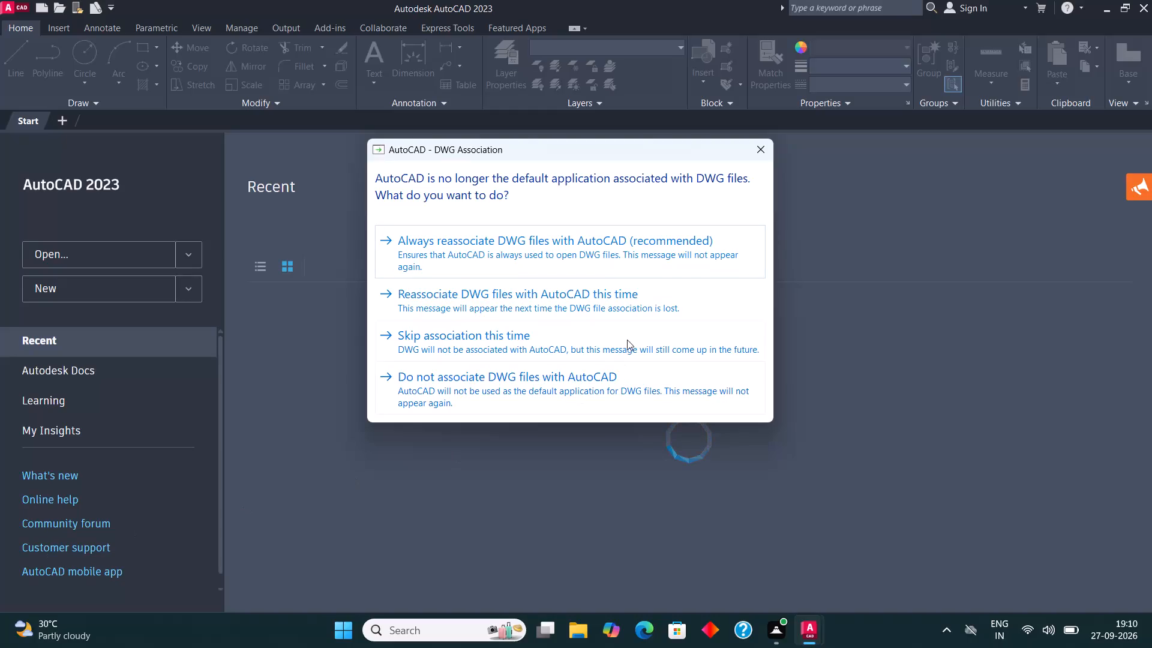
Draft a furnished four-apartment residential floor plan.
Dismiss the DWG association prompt without choosing an association and start a new drawing.
{"action": "left_click", "coordinate": [760, 151]}
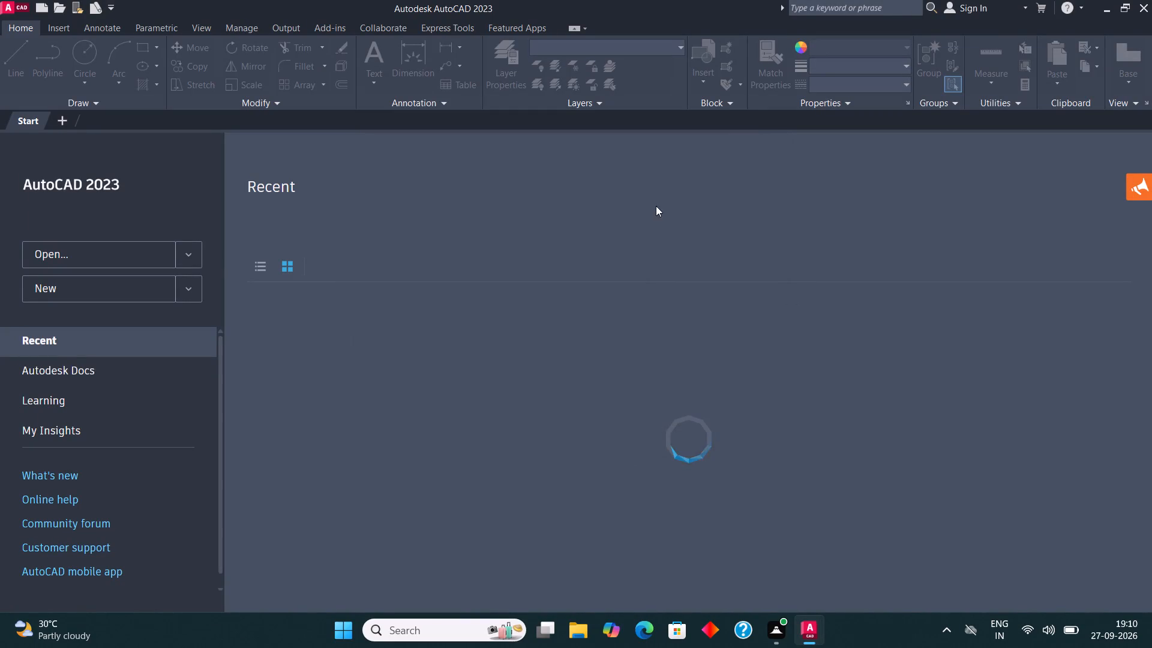
{"action": "left_click", "coordinate": [97, 286]}
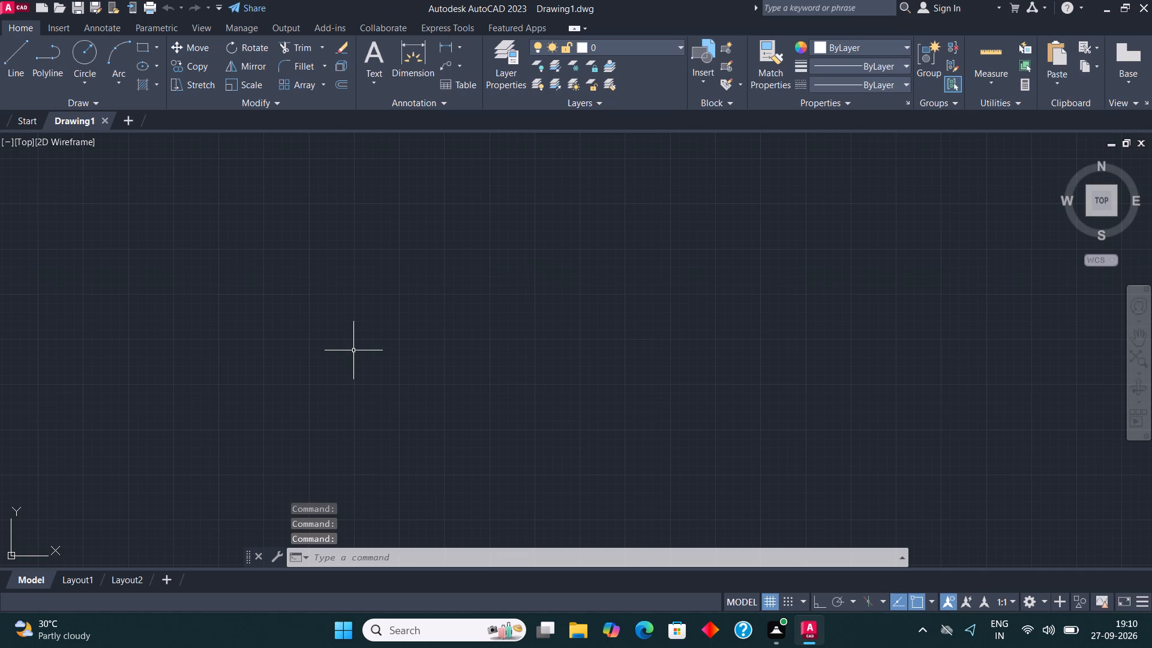
Check the file opening and saving settings in the program options.
{"action": "type", "text": "op"}
{"action": "key", "text": "Return"}
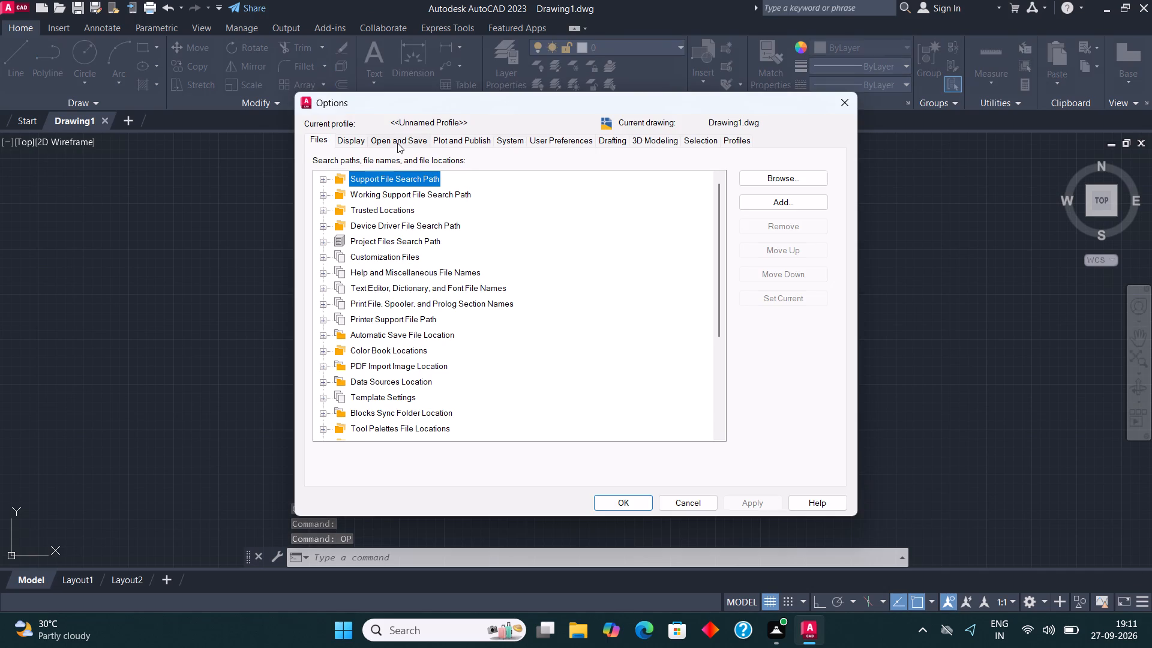
{"action": "left_click", "coordinate": [397, 143]}
{"action": "left_click", "coordinate": [621, 501]}
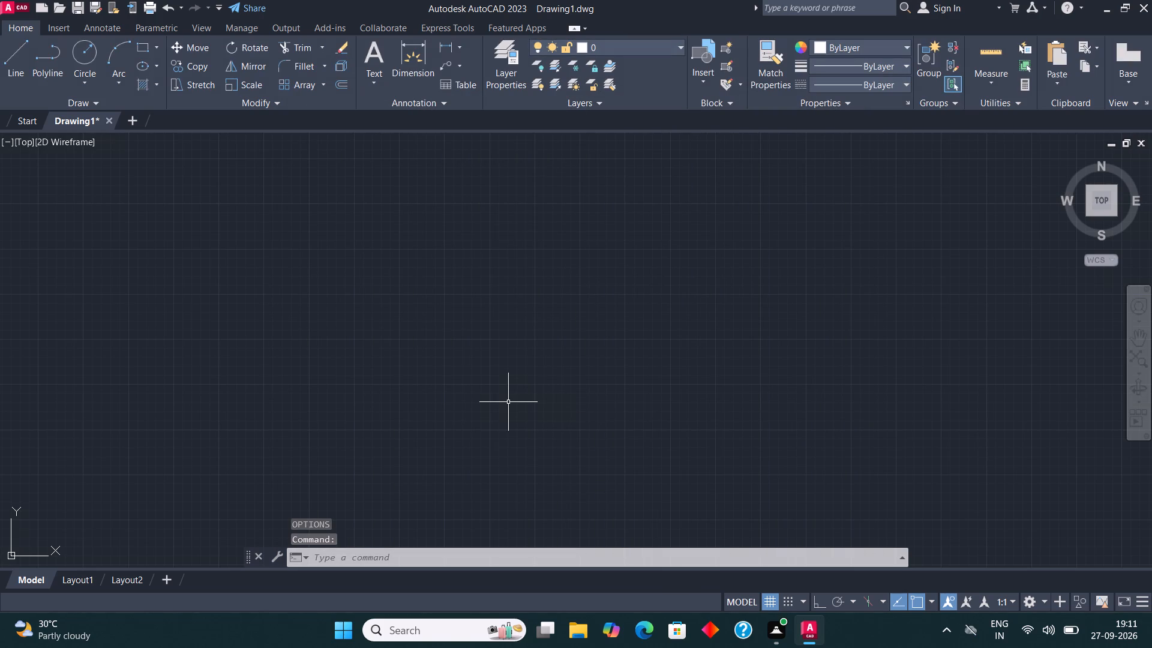
Set the drawing units to Architectural length with 0'-0" precision and Inches as the insertion scale.
{"action": "type", "text": "un"}
{"action": "key", "text": "Return"}
{"action": "left_click", "coordinate": [500, 209]}
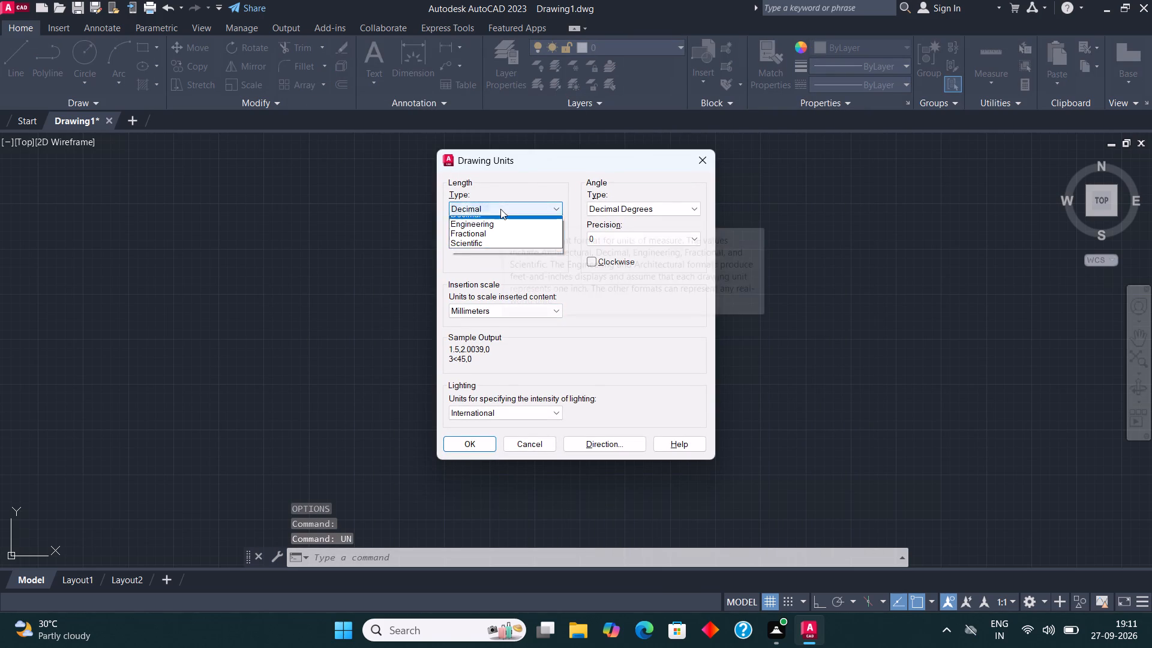
{"action": "left_click", "coordinate": [493, 223]}
{"action": "left_click", "coordinate": [514, 239]}
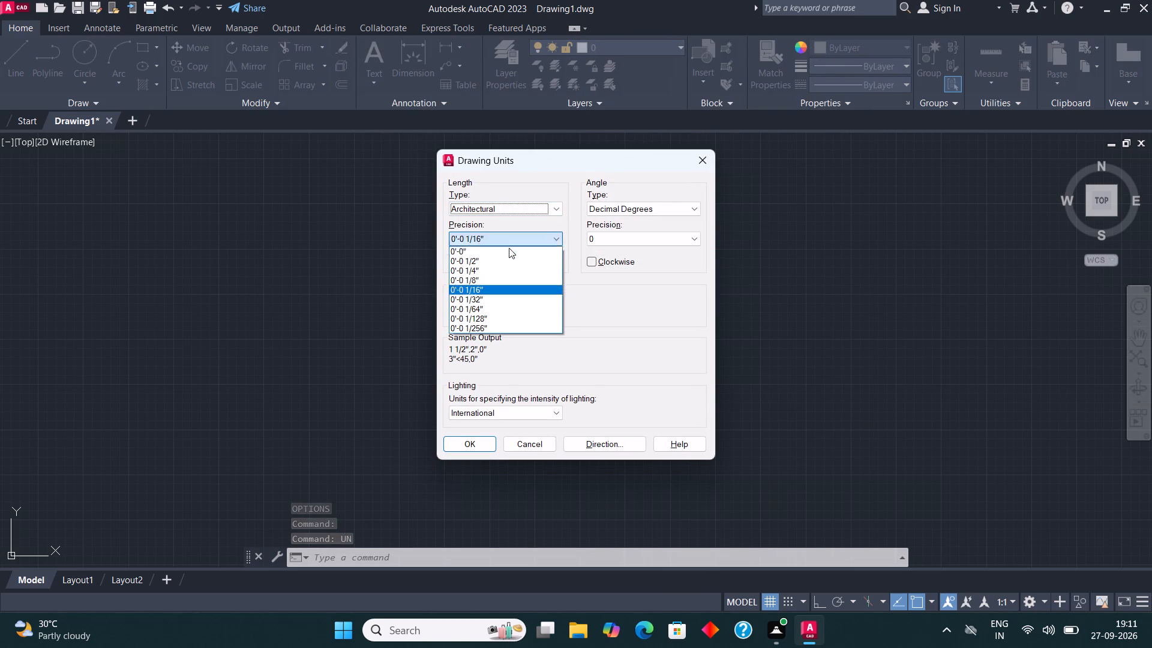
{"action": "left_click", "coordinate": [502, 255]}
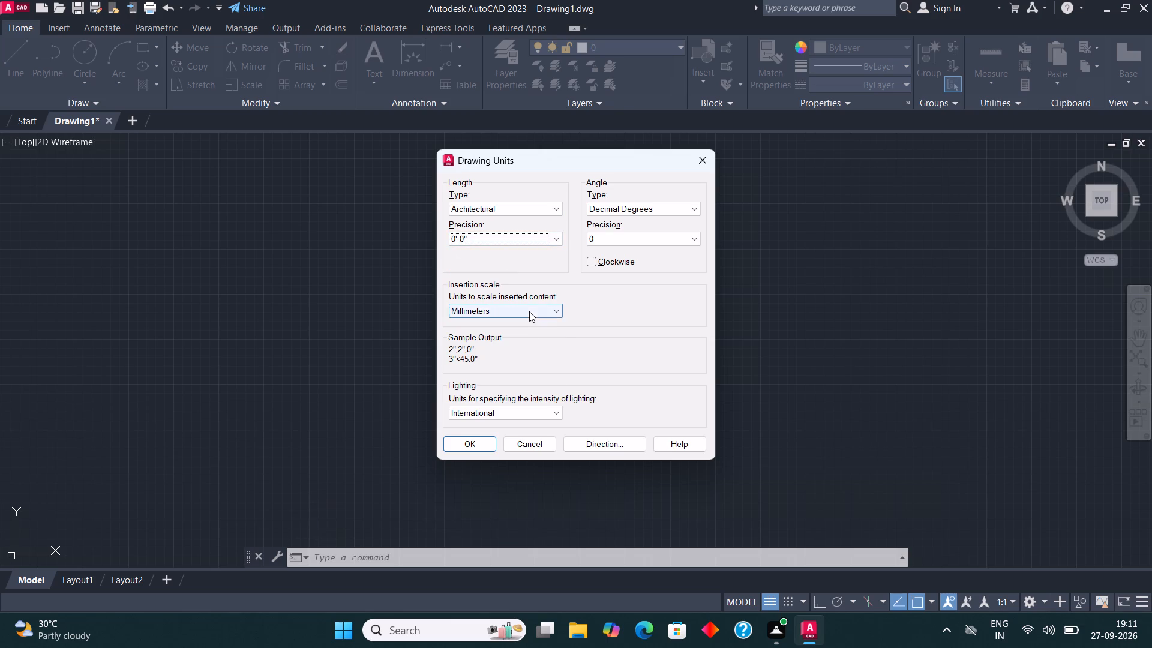
{"action": "left_click", "coordinate": [529, 311]}
{"action": "left_click", "coordinate": [503, 336]}
{"action": "left_click", "coordinate": [481, 443]}
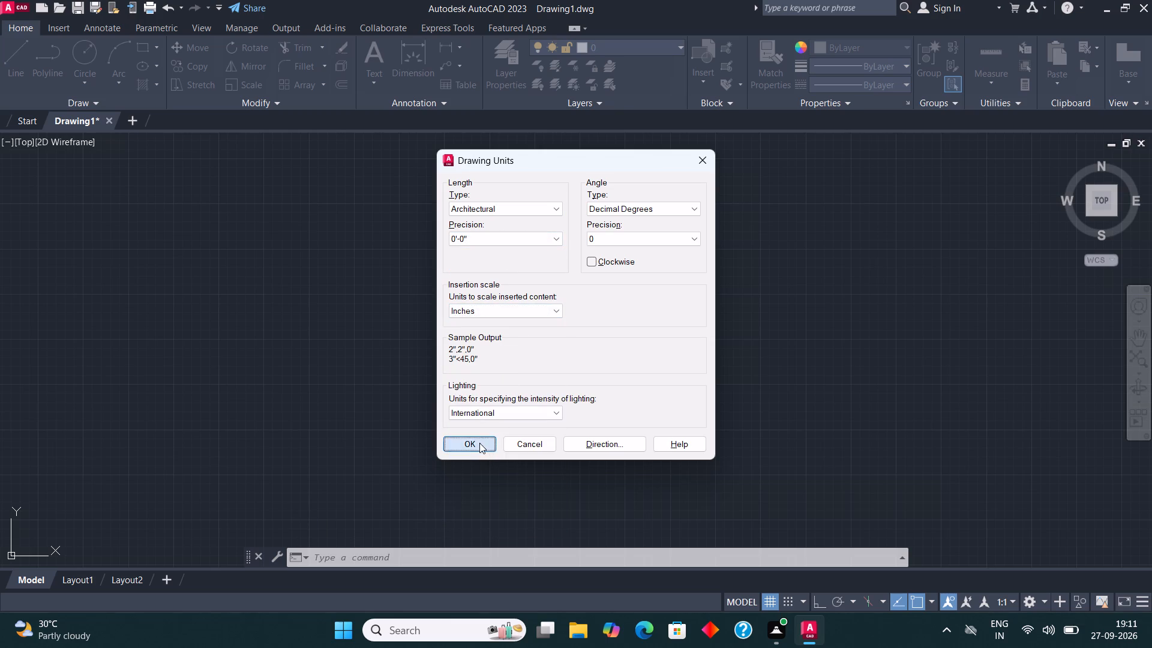
Modify the ISO-25 dimension style to use Architectural primary units with 0'-0" precision.
{"action": "key", "text": "d"}
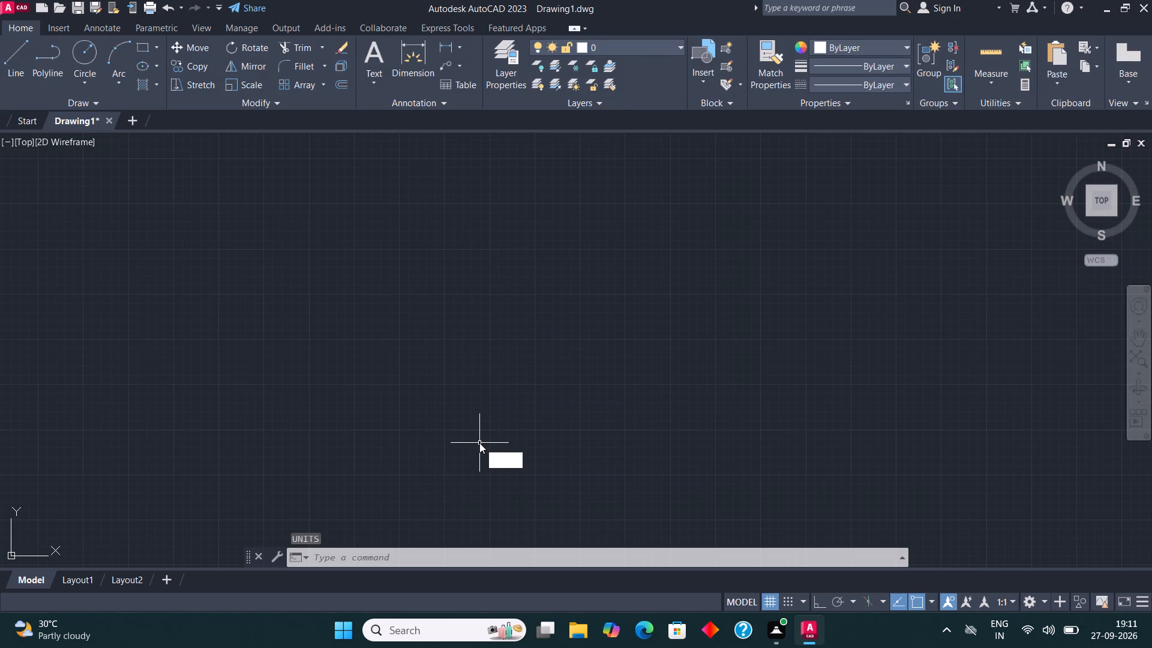
{"action": "type", "text": "im"}
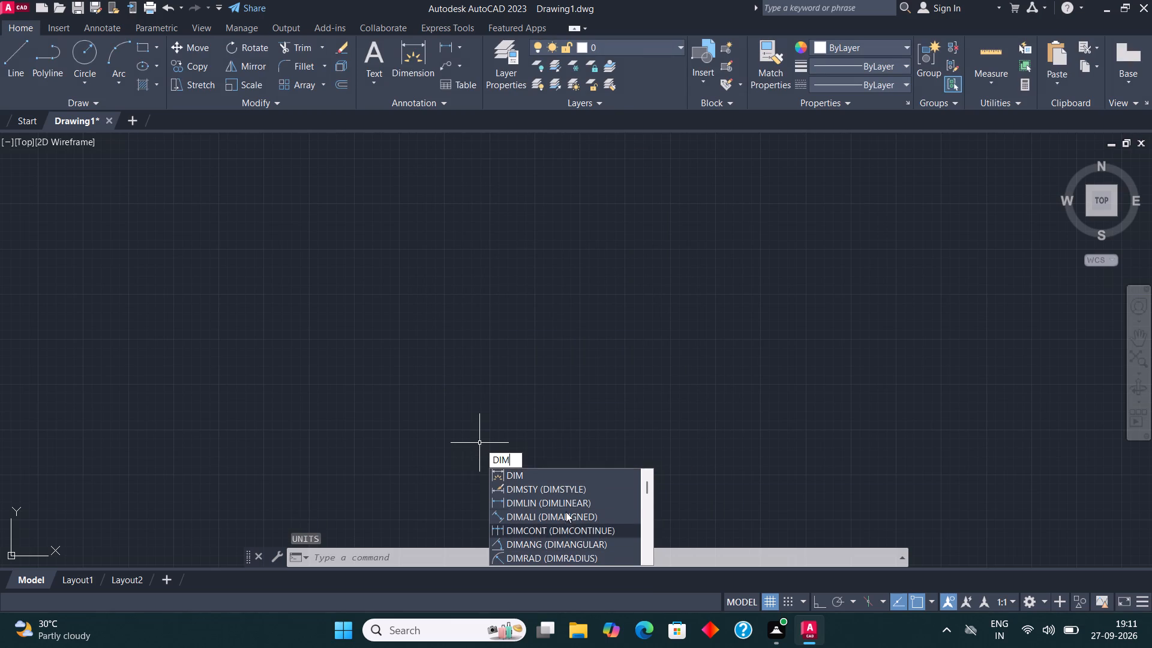
{"action": "left_click", "coordinate": [571, 494]}
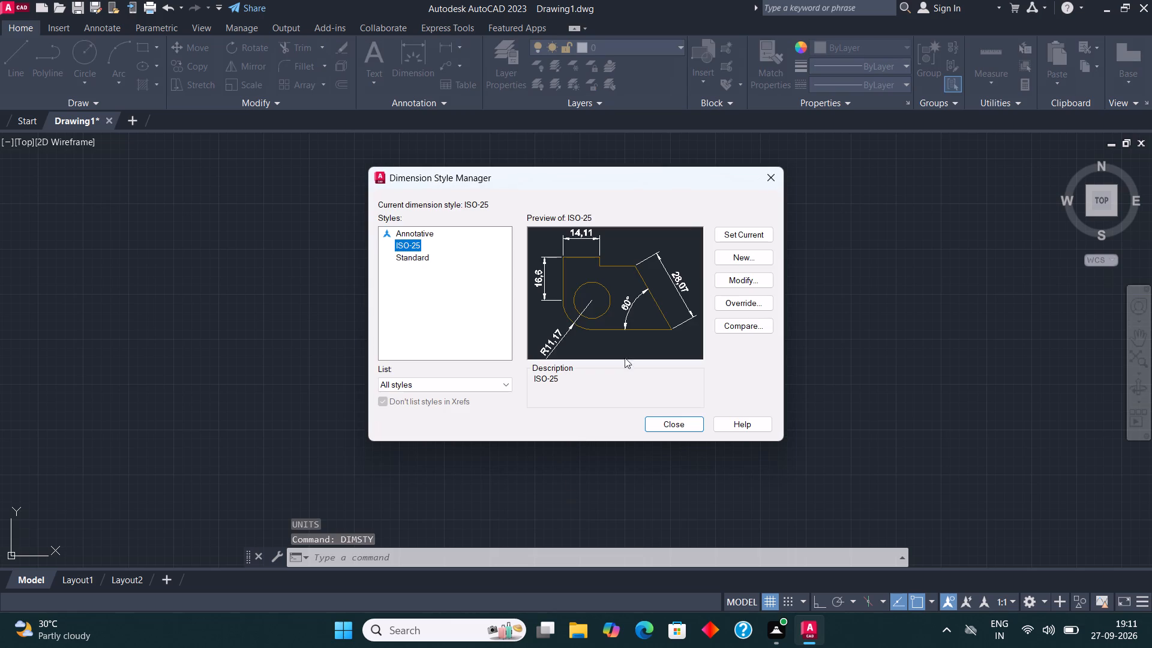
{"action": "left_click", "coordinate": [735, 280]}
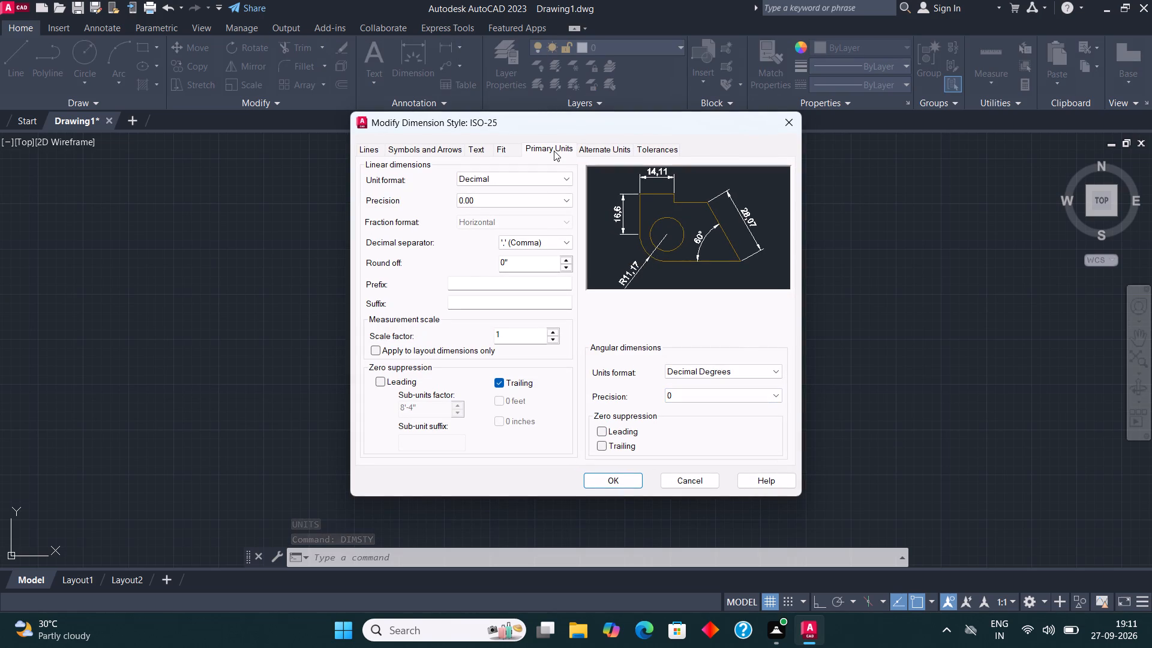
{"action": "left_click", "coordinate": [554, 151]}
{"action": "left_click", "coordinate": [516, 178]}
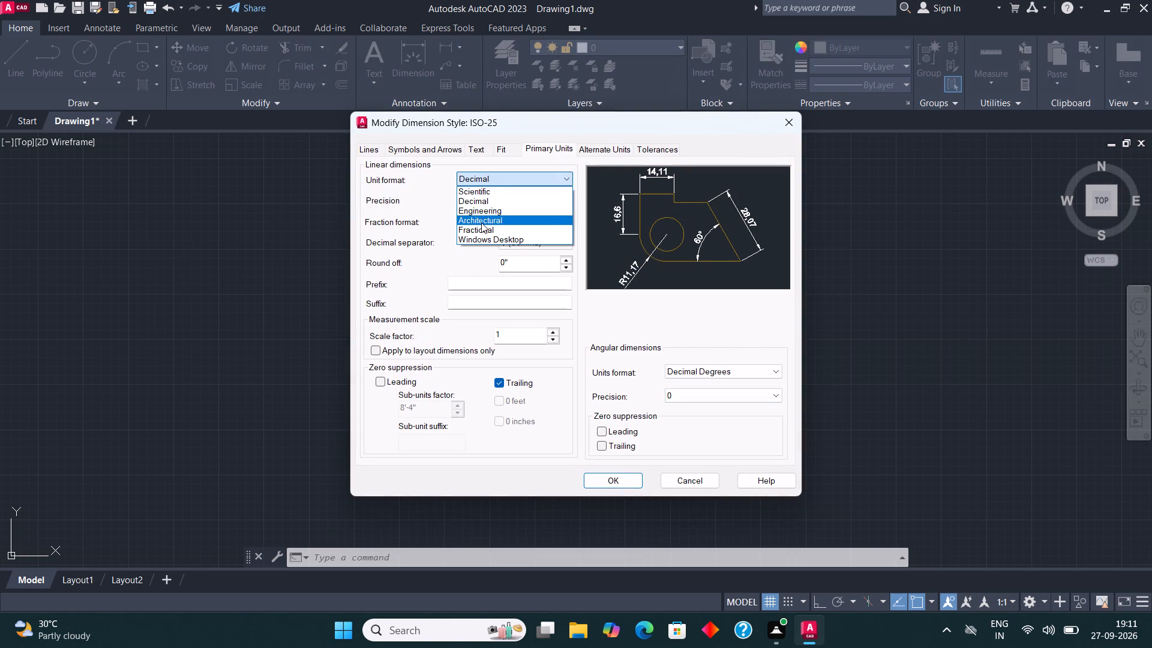
{"action": "left_click", "coordinate": [481, 223]}
{"action": "left_click", "coordinate": [508, 200]}
{"action": "left_click", "coordinate": [497, 214]}
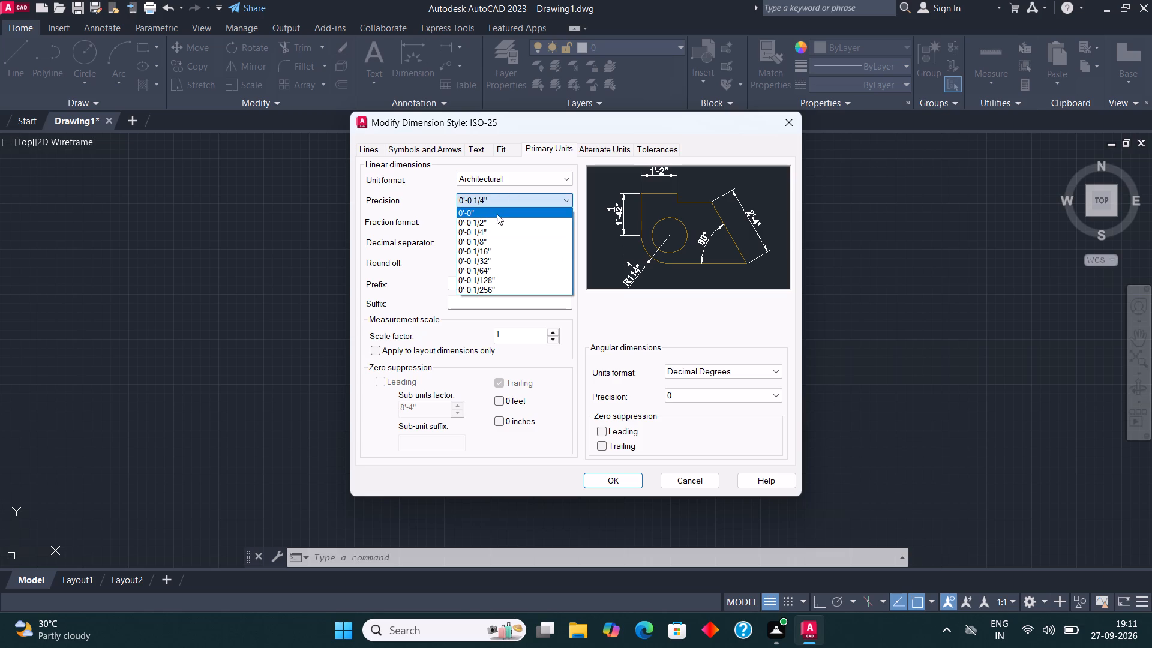
Set the ISO-25 dimension text height to 10" and make the style current.
{"action": "left_click", "coordinate": [476, 146]}
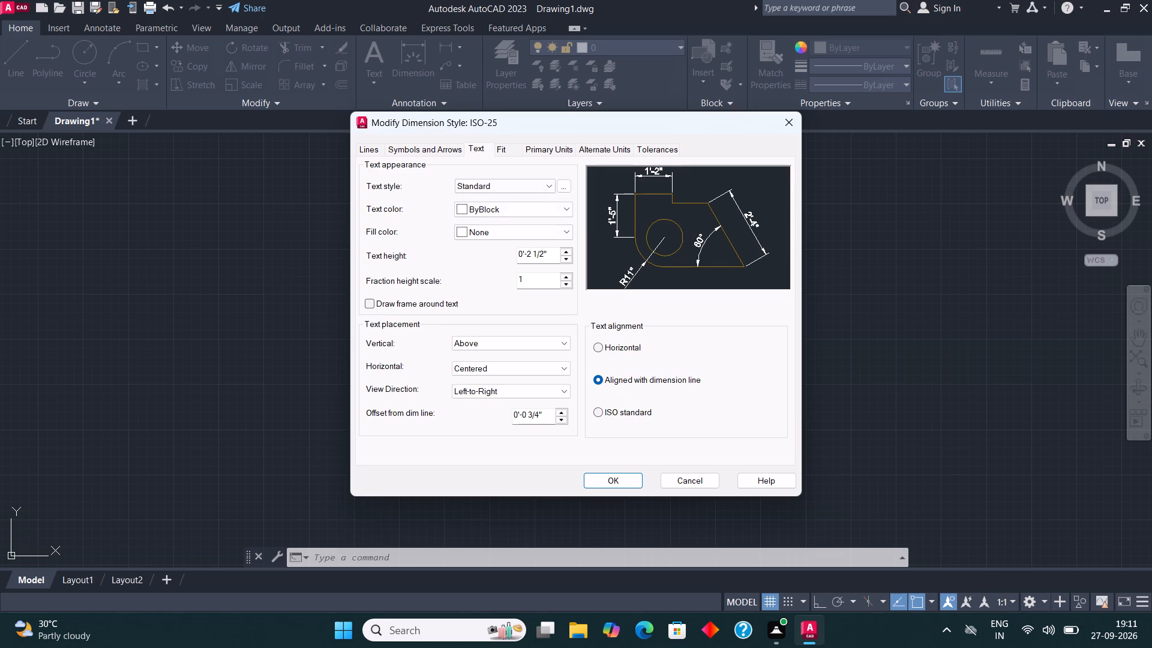
{"action": "left_click_drag", "start_coordinate": [556, 256], "coordinate": [512, 256]}
{"action": "key", "text": "End"}
{"action": "key", "text": "Insert"}
{"action": "key", "text": "shift+quotedbl"}
{"action": "left_click_drag", "start_coordinate": [508, 255], "coordinate": [502, 254]}
{"action": "left_click_drag", "start_coordinate": [553, 254], "coordinate": [522, 254]}
{"action": "left_click_drag", "start_coordinate": [522, 254], "coordinate": [506, 259]}
{"action": "key", "text": "End"}
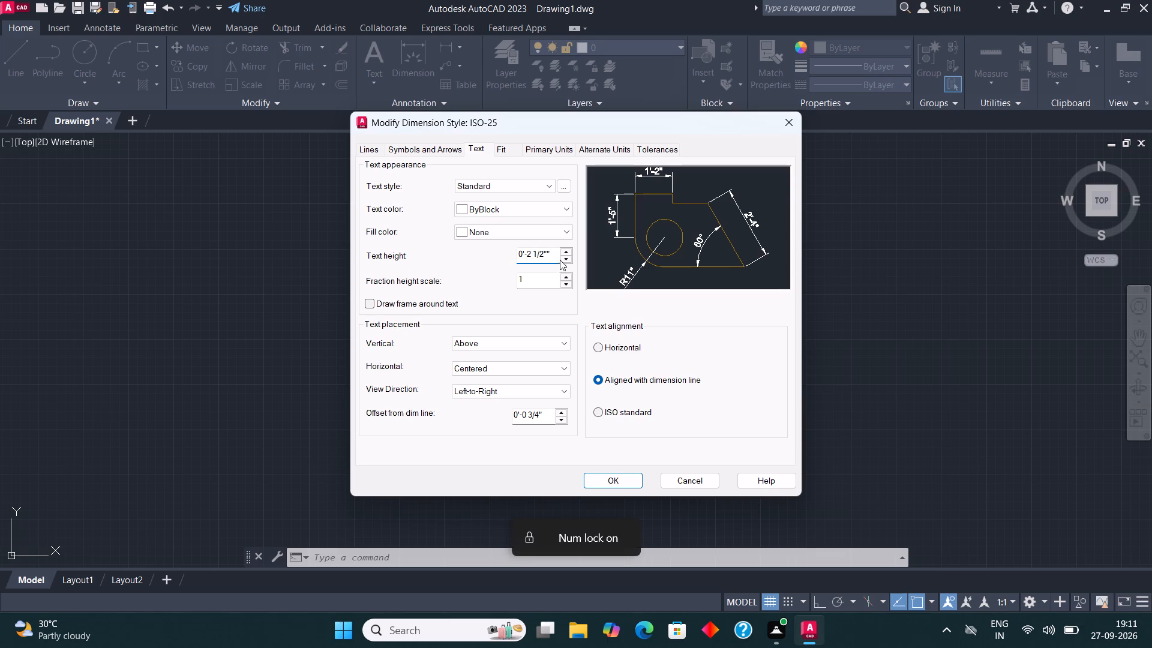
{"action": "left_click_drag", "start_coordinate": [550, 254], "coordinate": [465, 254]}
{"action": "type", "text": "10"}
{"action": "key", "text": "shift+quotedbl"}
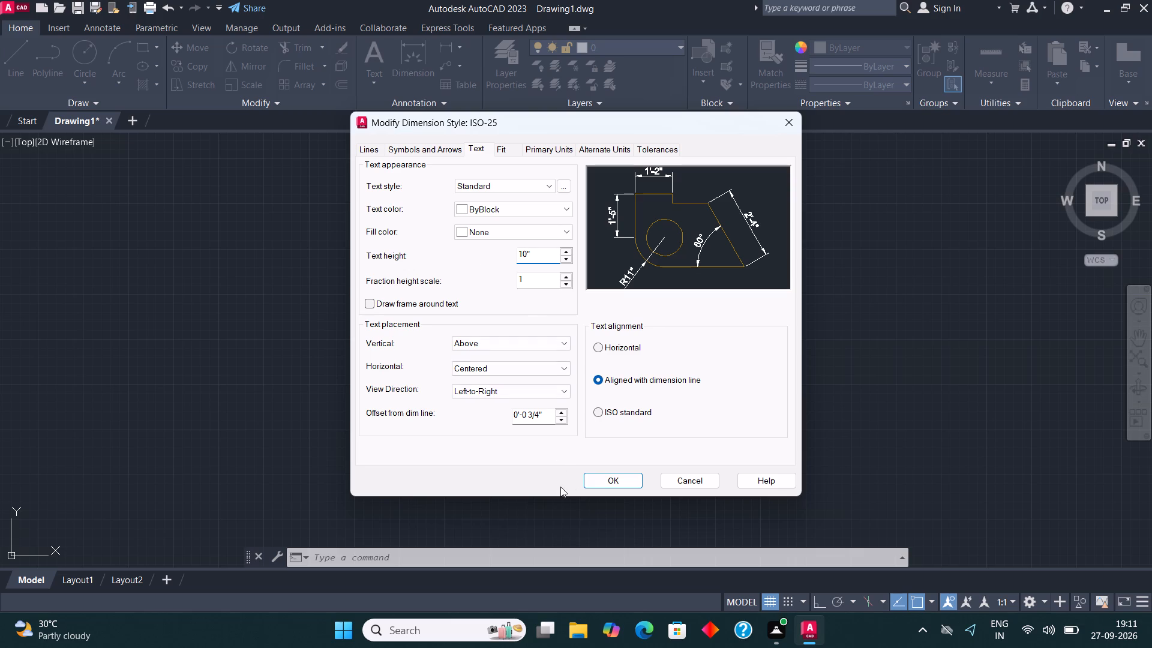
{"action": "left_click", "coordinate": [599, 477]}
{"action": "left_click", "coordinate": [751, 233]}
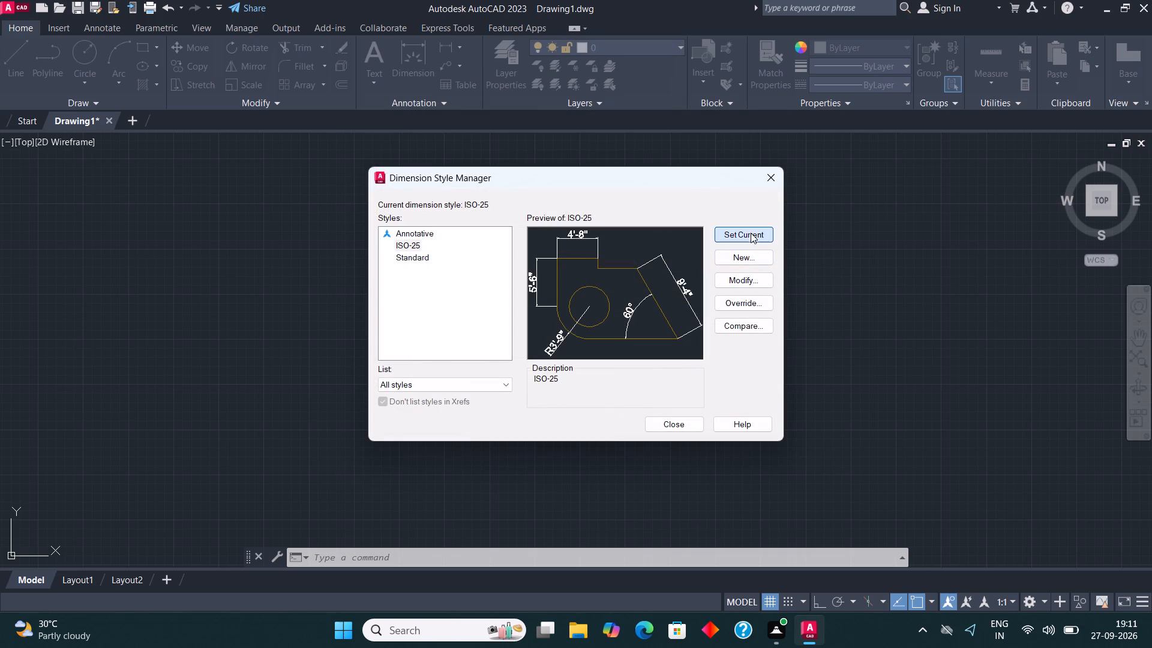
{"action": "left_click", "coordinate": [671, 425]}
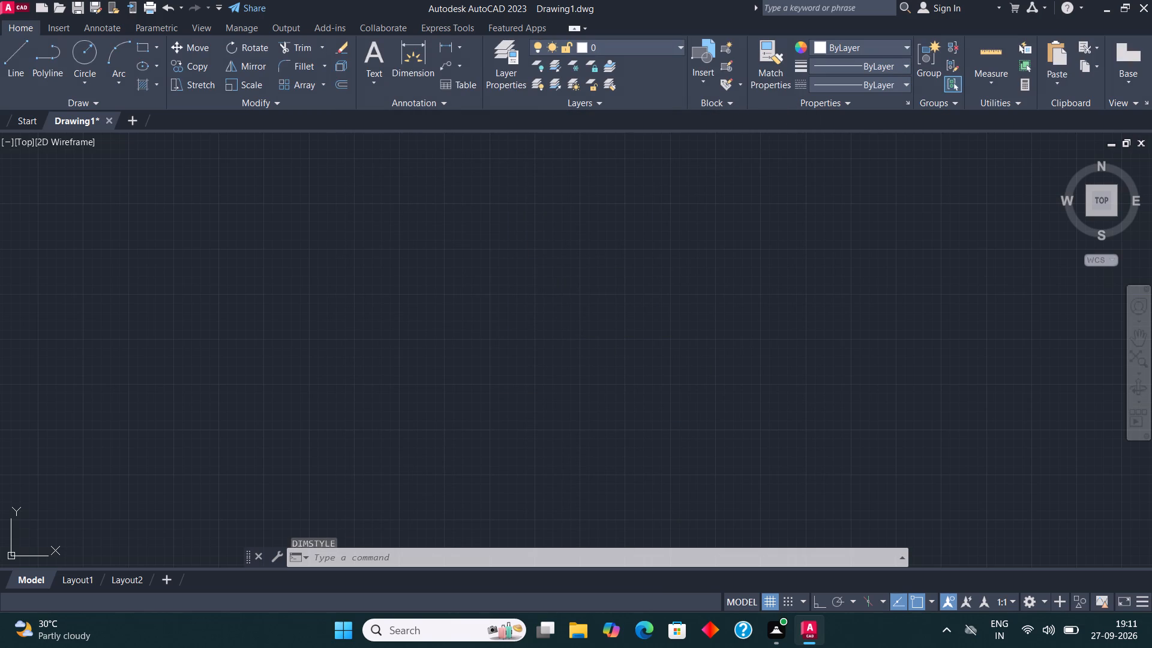
Draw a rectangle 13'4" wide and 11'1" high for the room's inner outline.
{"action": "left_click", "coordinate": [144, 55]}
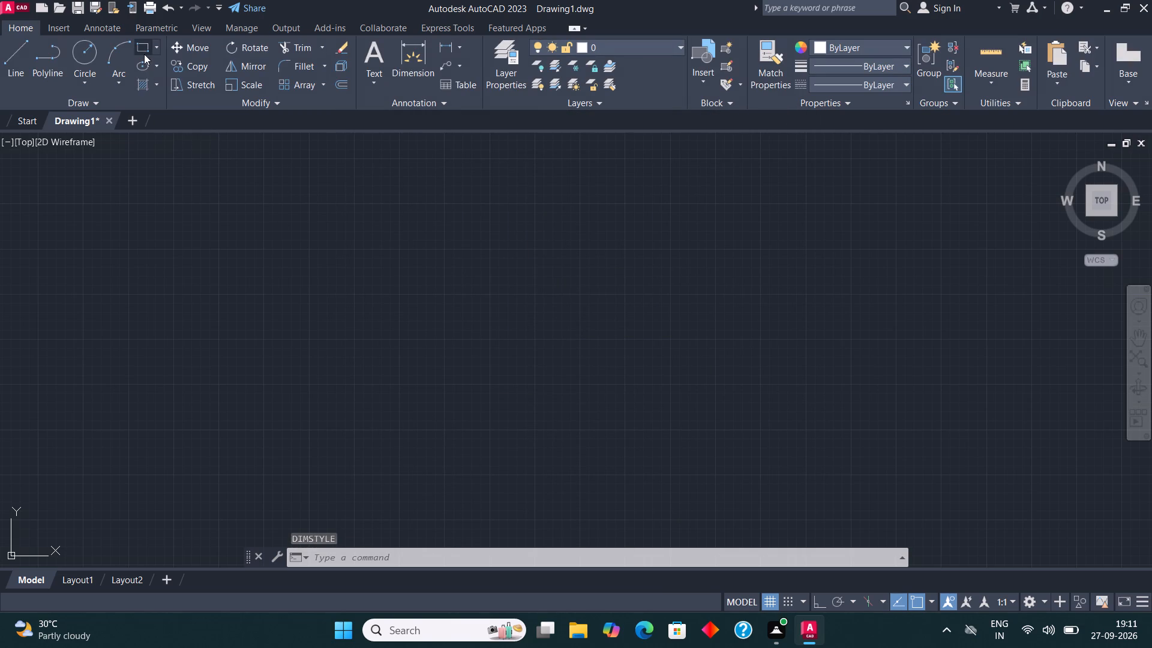
{"action": "left_click", "coordinate": [256, 243]}
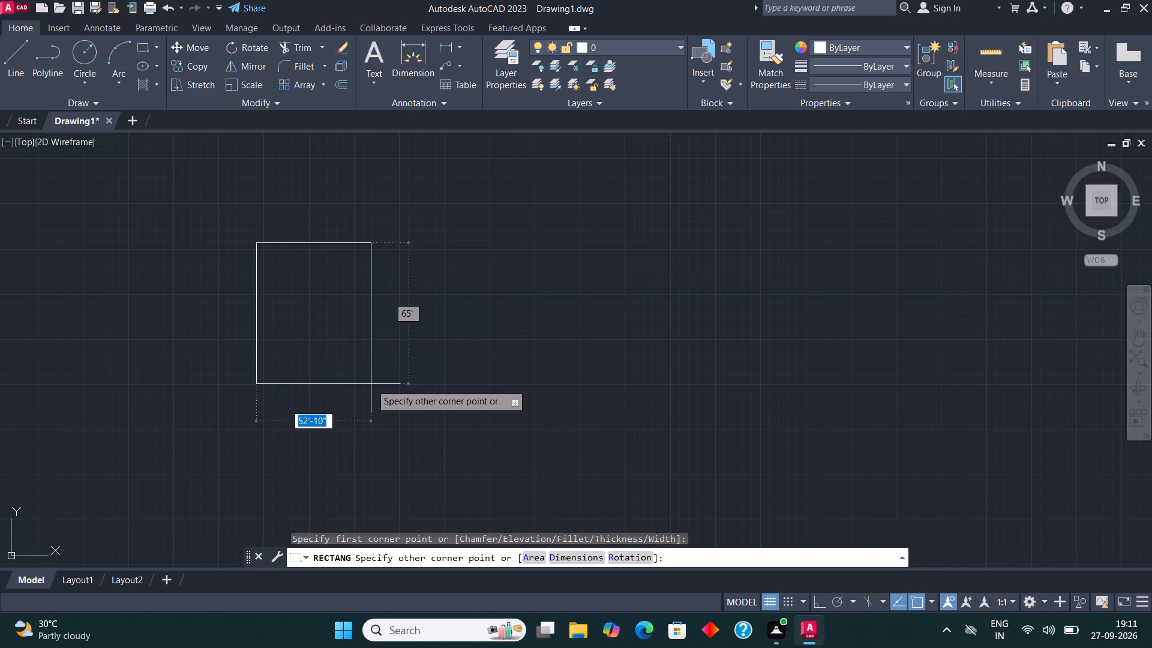
{"action": "type", "text": "13'4\","}
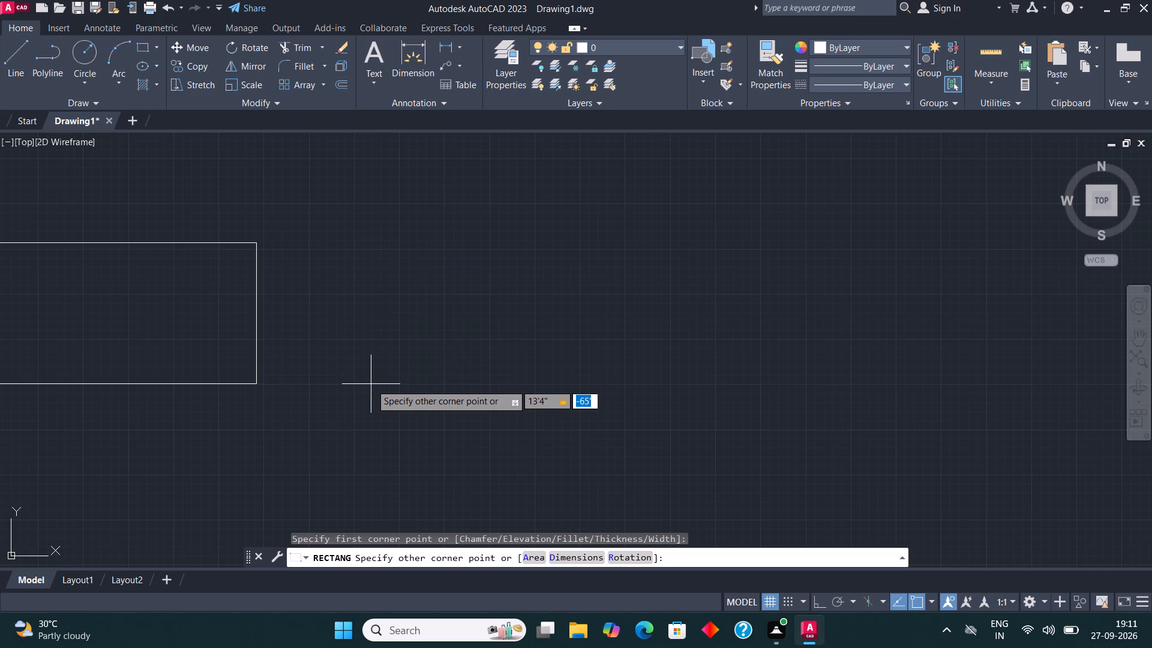
{"action": "type", "text": "11'1"}
{"action": "key", "text": "shift+quotedbl"}
{"action": "key", "text": "Return"}
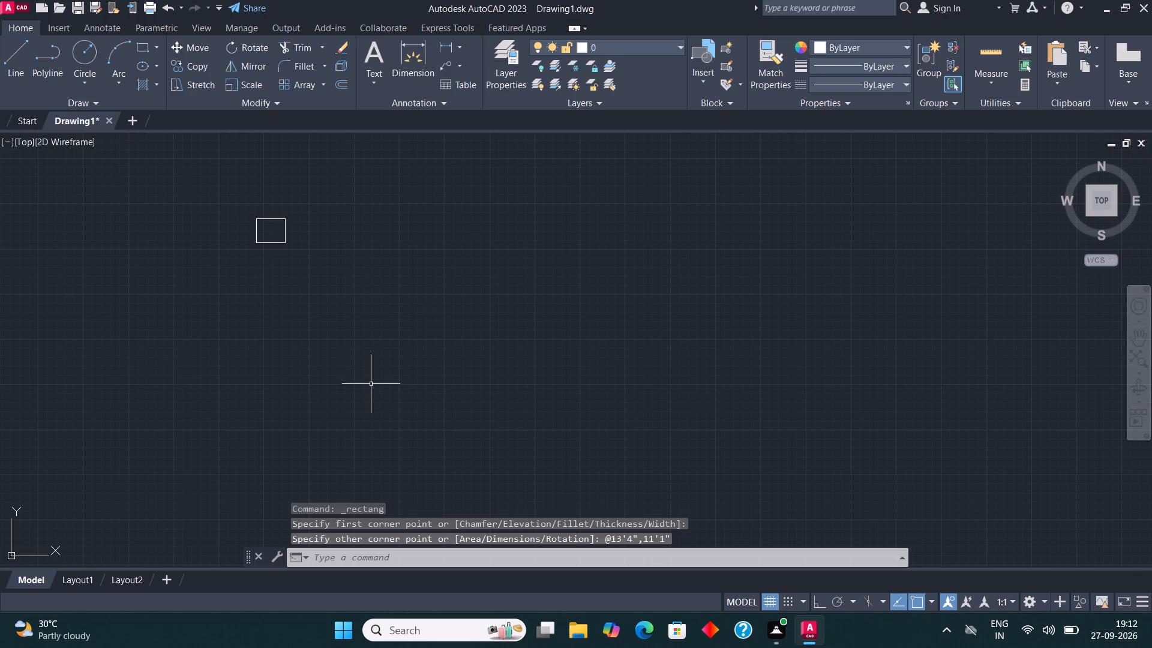
Offset the rectangle 9" outward to form the outer wall line.
{"action": "scroll", "coordinate": [373, 389], "scroll_direction": "down", "scroll_amount": 3}
{"action": "scroll", "coordinate": [344, 347], "scroll_direction": "up", "scroll_amount": 2}
{"action": "scroll", "coordinate": [360, 398], "scroll_direction": "up", "scroll_amount": 2}
{"action": "scroll", "coordinate": [343, 347], "scroll_direction": "up", "scroll_amount": 3}
{"action": "scroll", "coordinate": [346, 356], "scroll_direction": "down", "scroll_amount": 1}
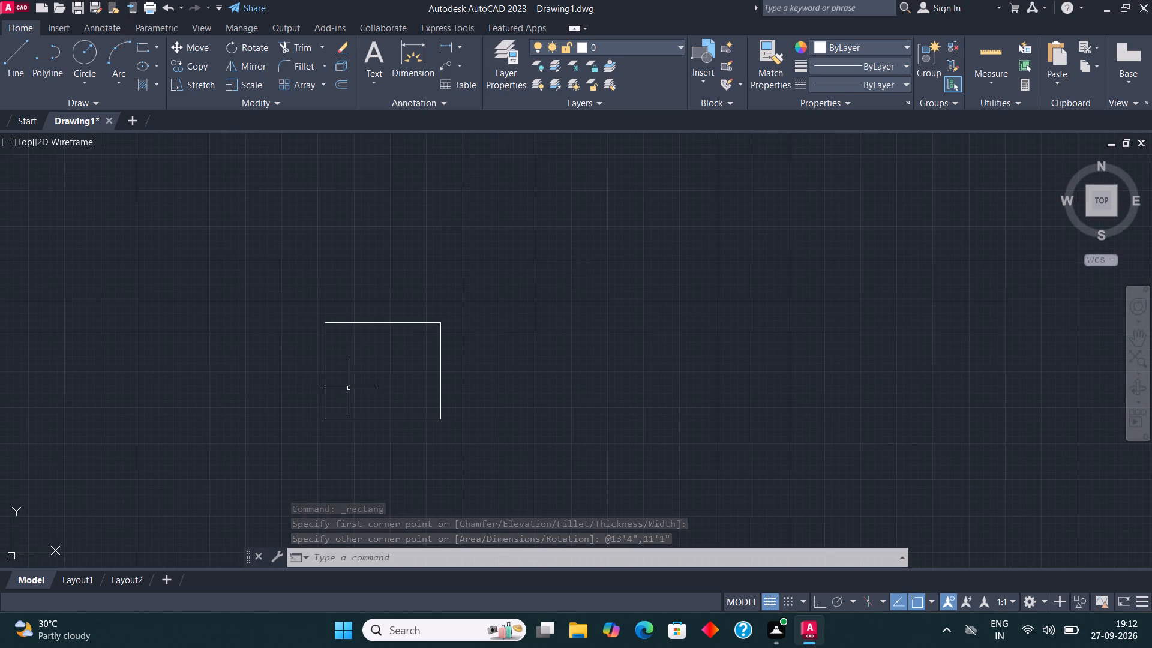
{"action": "scroll", "coordinate": [347, 415], "scroll_direction": "up", "scroll_amount": 1}
{"action": "left_click", "coordinate": [358, 453]}
{"action": "left_click", "coordinate": [214, 317]}
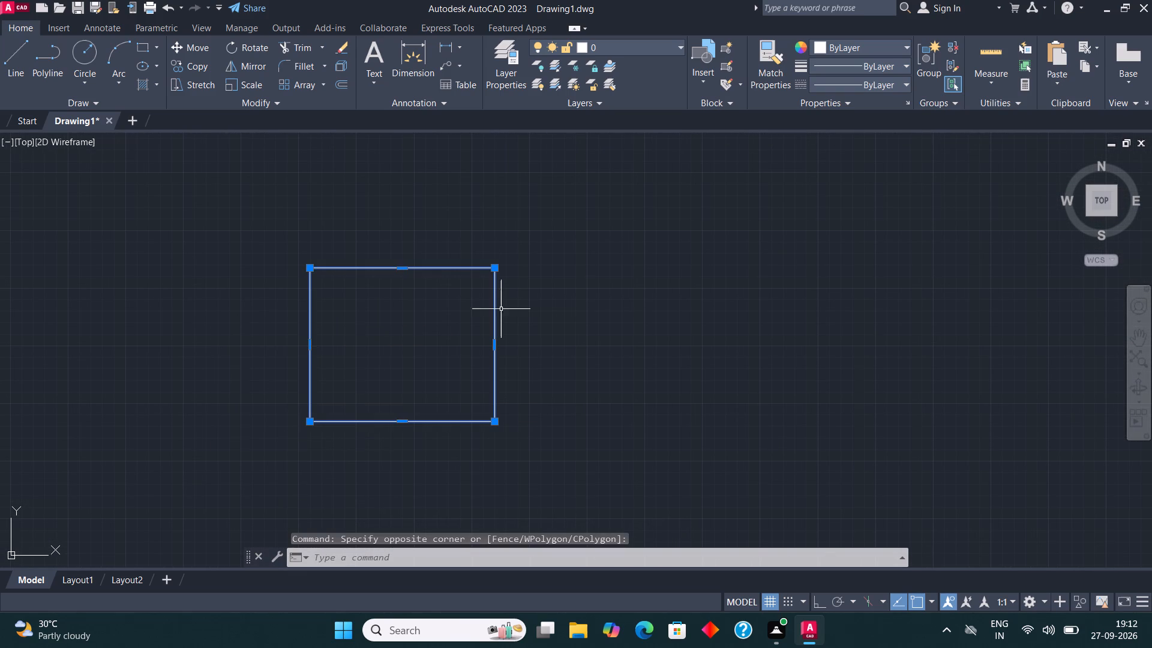
{"action": "left_click", "coordinate": [343, 85]}
{"action": "left_click", "coordinate": [389, 269]}
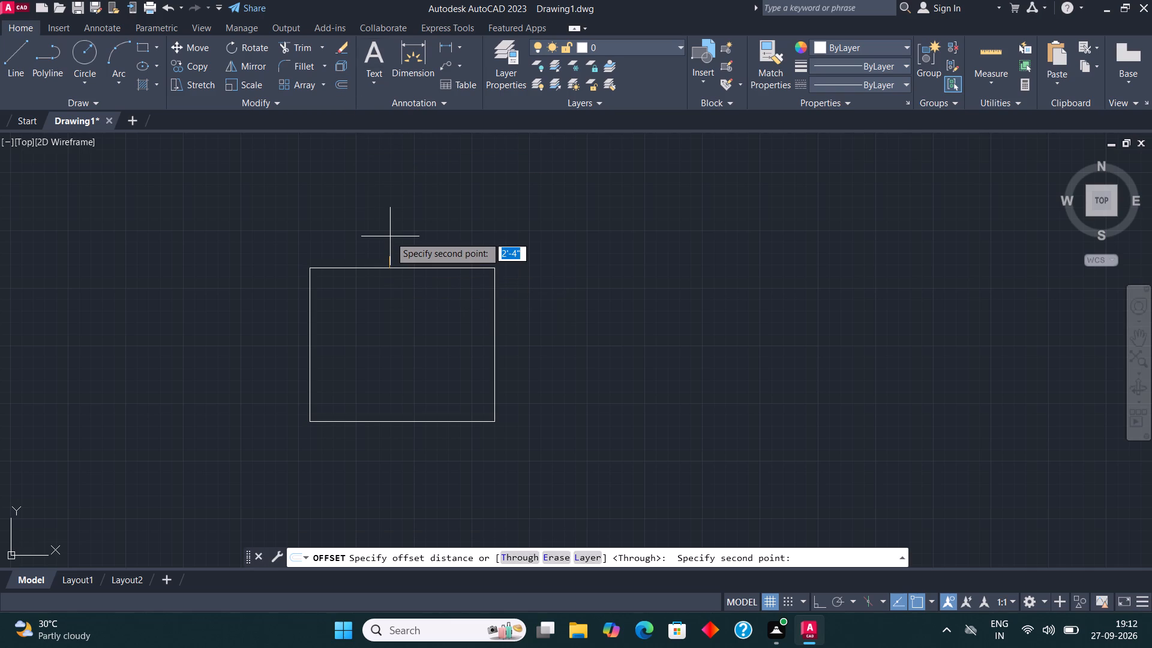
{"action": "type", "text": "9\""}
{"action": "key", "text": "Return"}
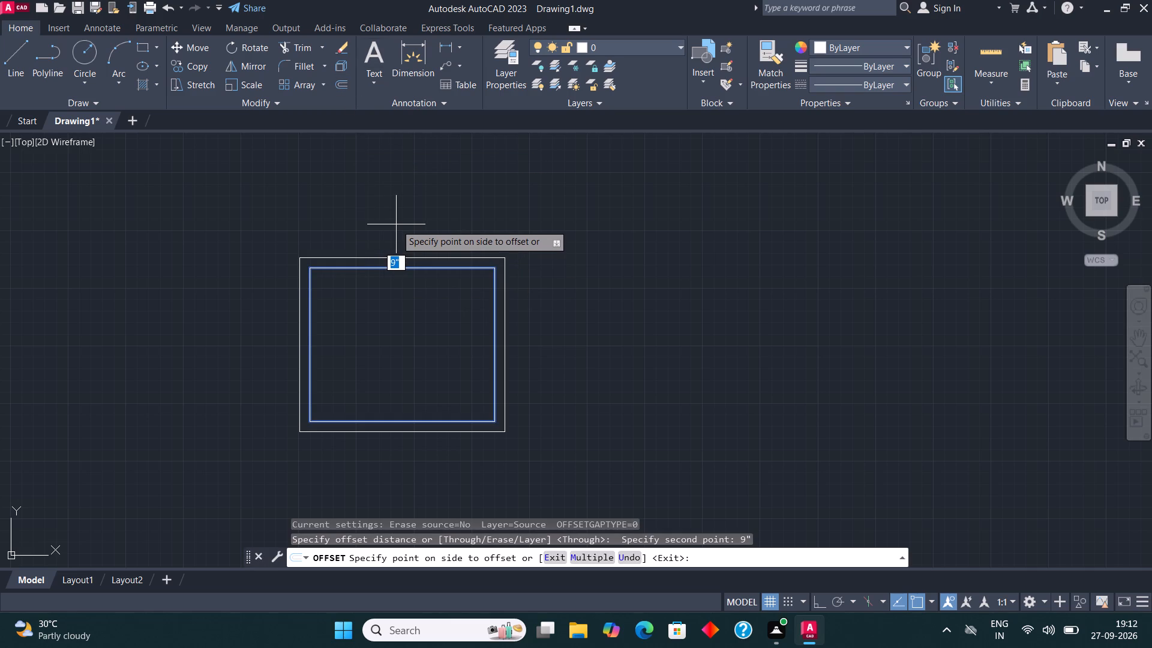
{"action": "left_click", "coordinate": [398, 223]}
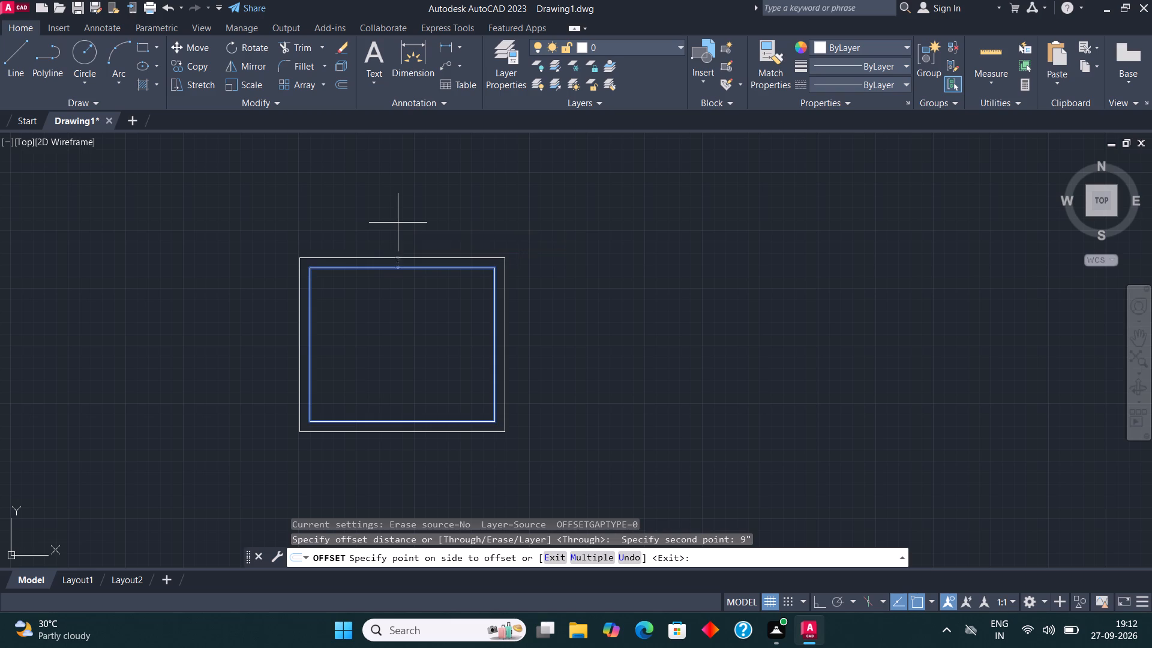
Trim away the right-hand side of the outer rectangle.
{"action": "left_click", "coordinate": [294, 50]}
{"action": "left_click", "coordinate": [503, 336]}
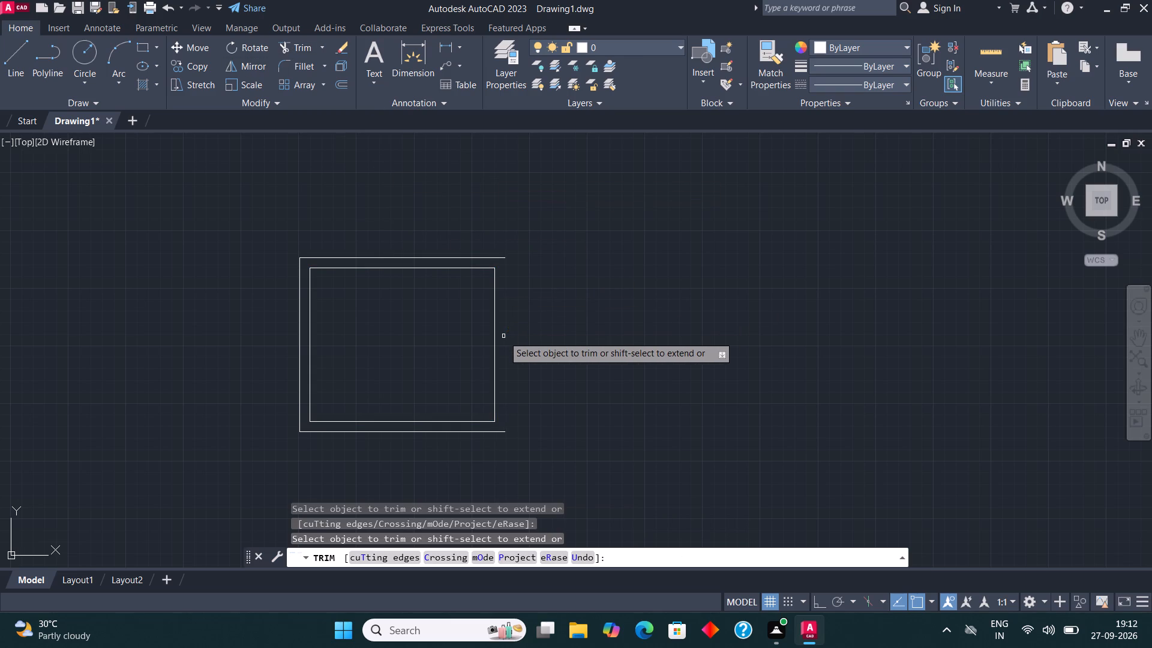
{"action": "key", "text": "Escape"}
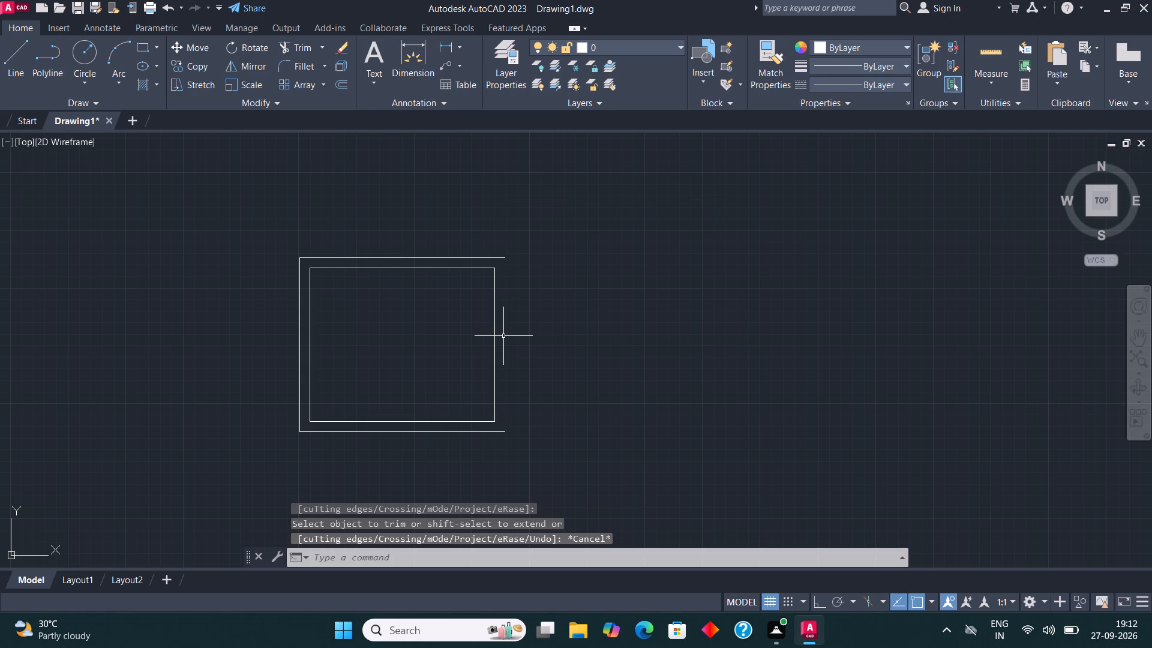
Draw a line over the right side of the inner rectangle, from its top corner to its bottom corner.
{"action": "scroll", "coordinate": [500, 292], "scroll_direction": "up", "scroll_amount": 1}
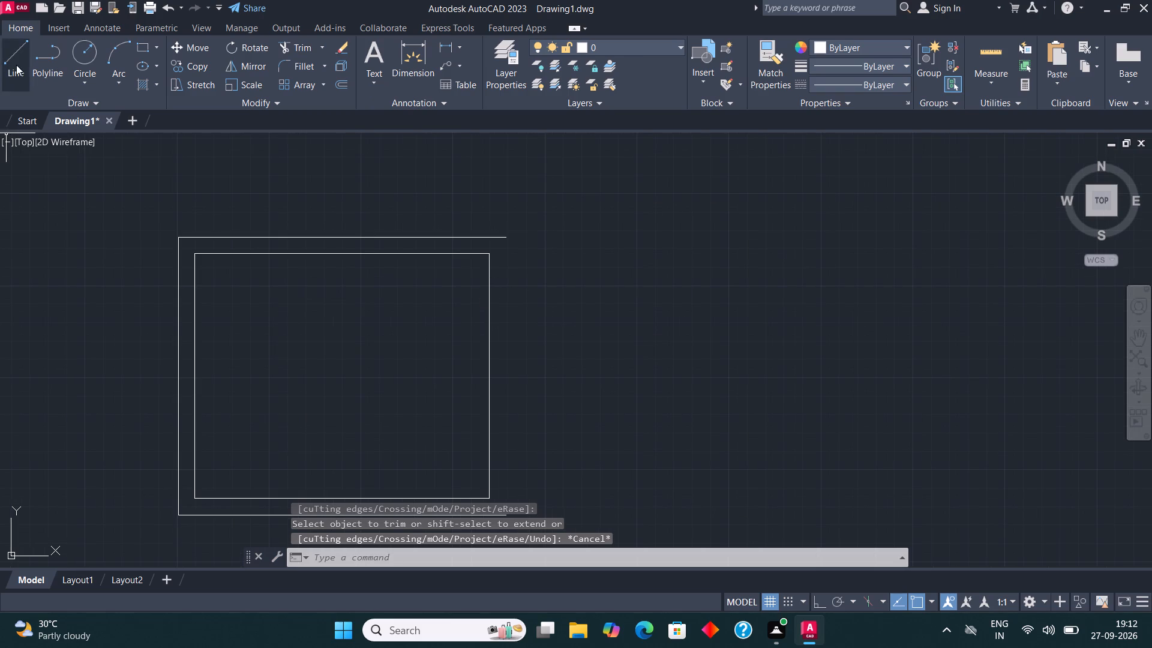
{"action": "left_click", "coordinate": [14, 58]}
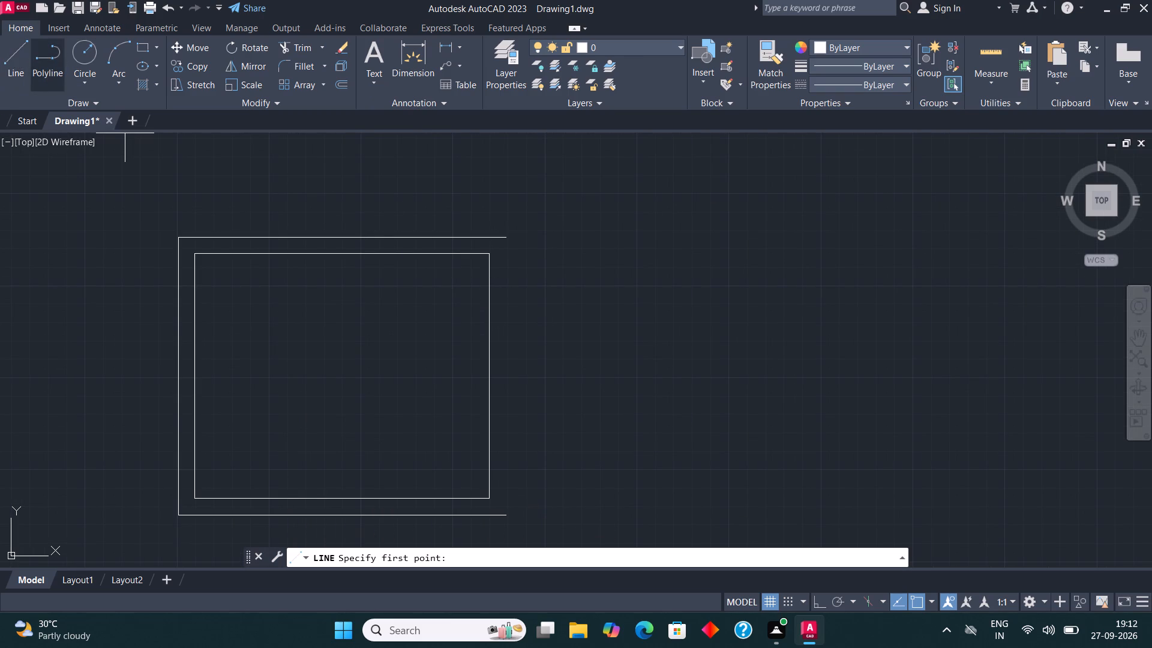
{"action": "scroll", "coordinate": [410, 246], "scroll_direction": "down", "scroll_amount": 1}
{"action": "left_click", "coordinate": [458, 250]}
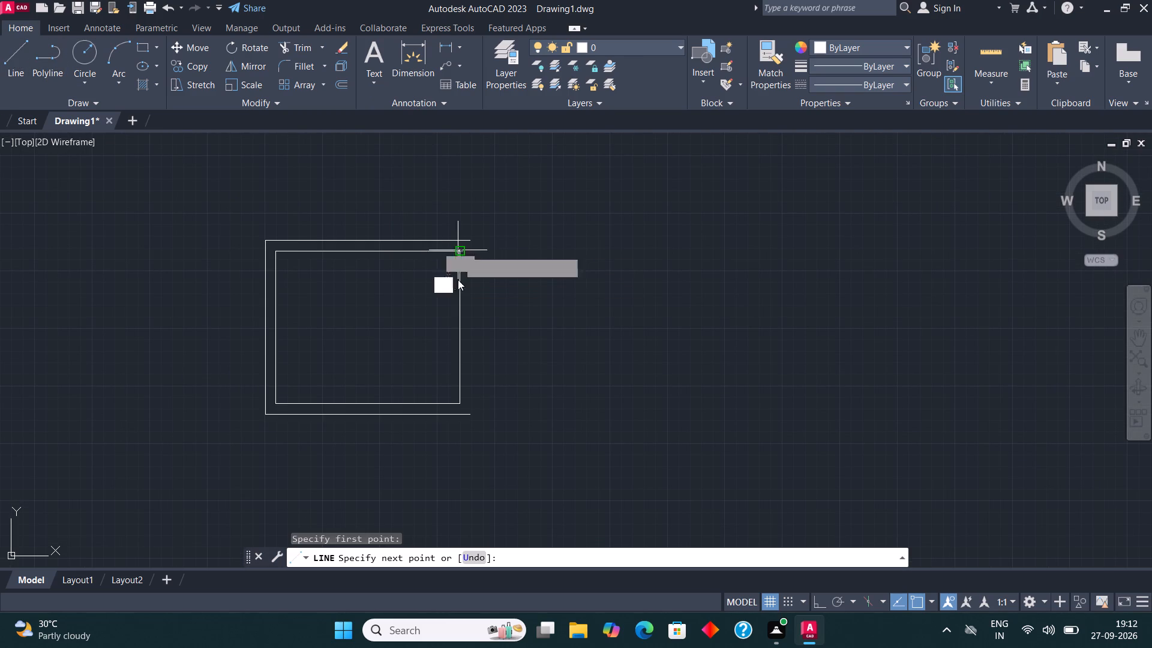
{"action": "left_click", "coordinate": [463, 404]}
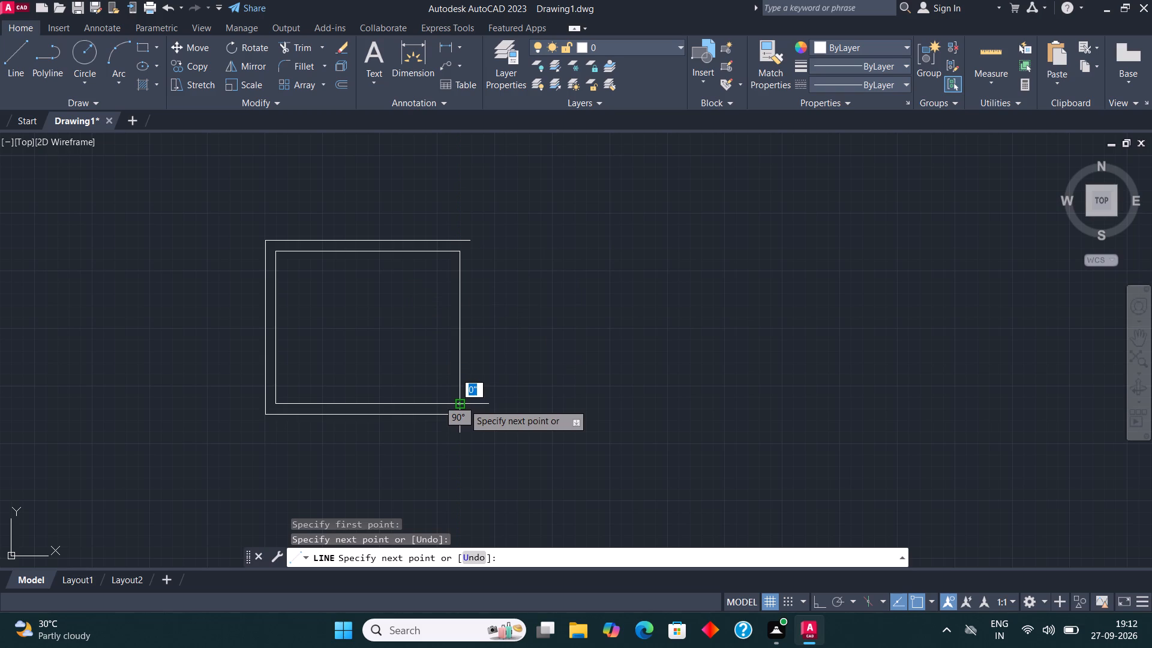
{"action": "key", "text": "Escape"}
Offset the new right-side line 4.5" outward, away from the room.
{"action": "left_click", "coordinate": [460, 389]}
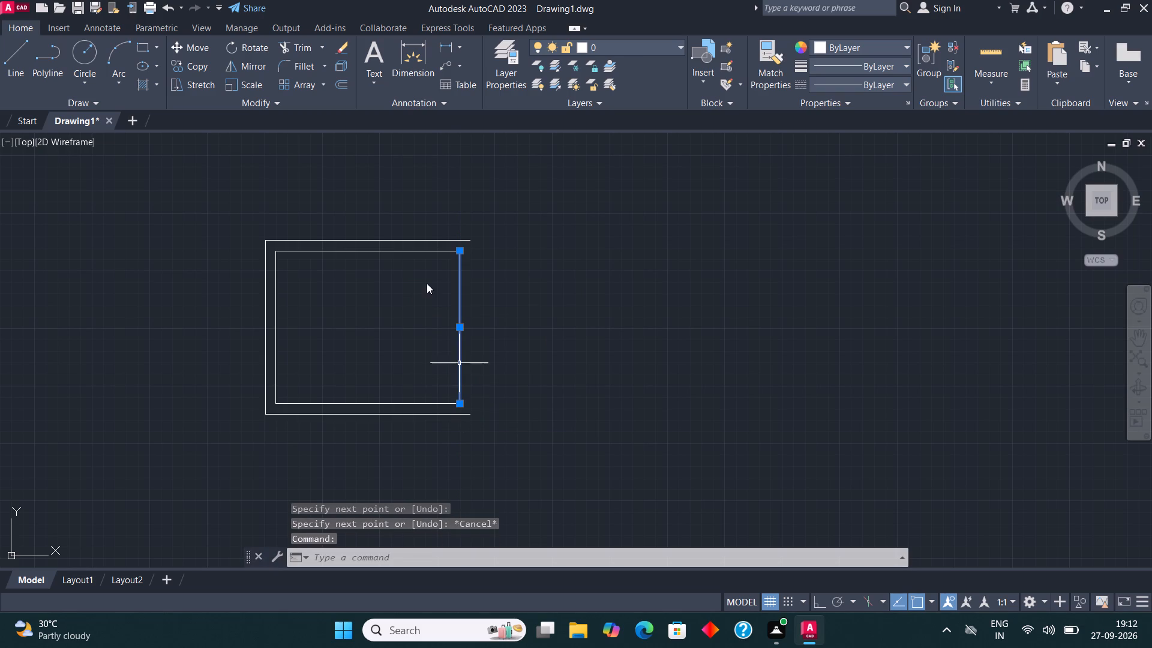
{"action": "left_click", "coordinate": [346, 81]}
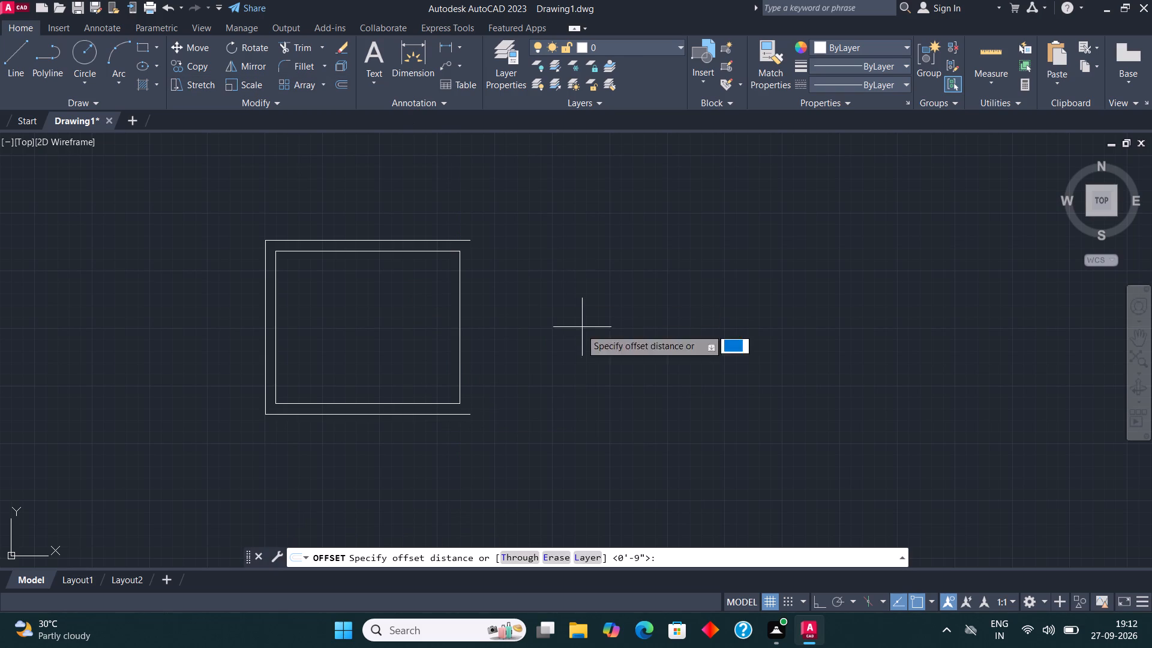
{"action": "left_click", "coordinate": [458, 329]}
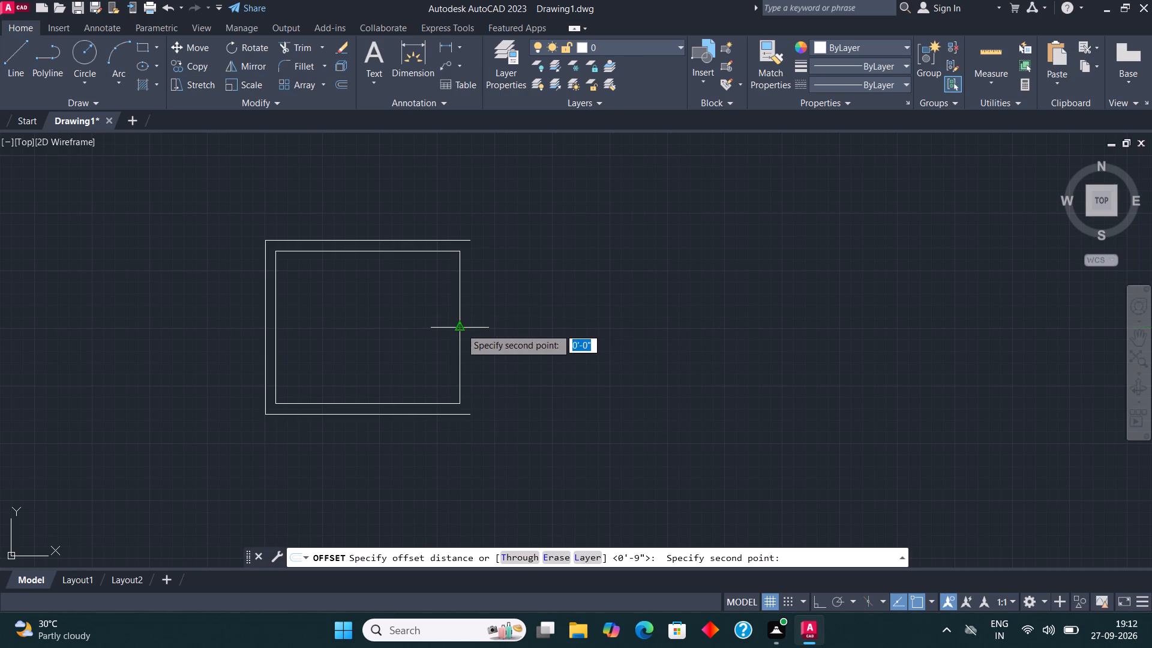
{"action": "type", "text": "4.5\""}
{"action": "key", "text": "Return"}
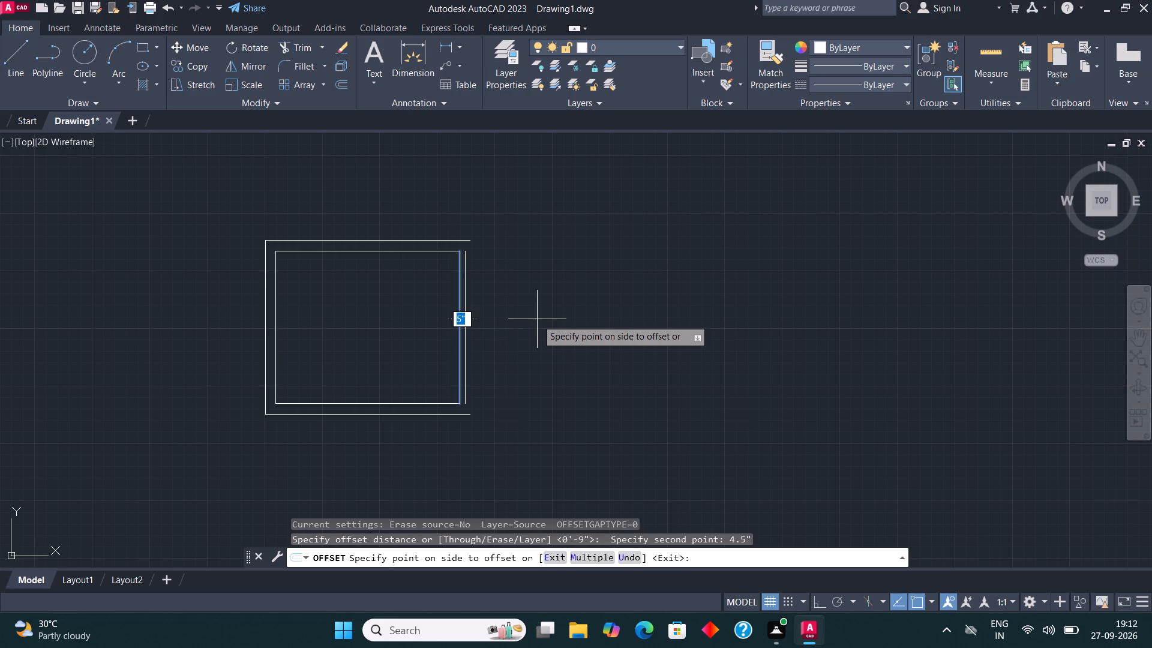
{"action": "left_click", "coordinate": [537, 319]}
Offset the inner room rectangle 4.5" outward.
{"action": "left_click", "coordinate": [364, 403]}
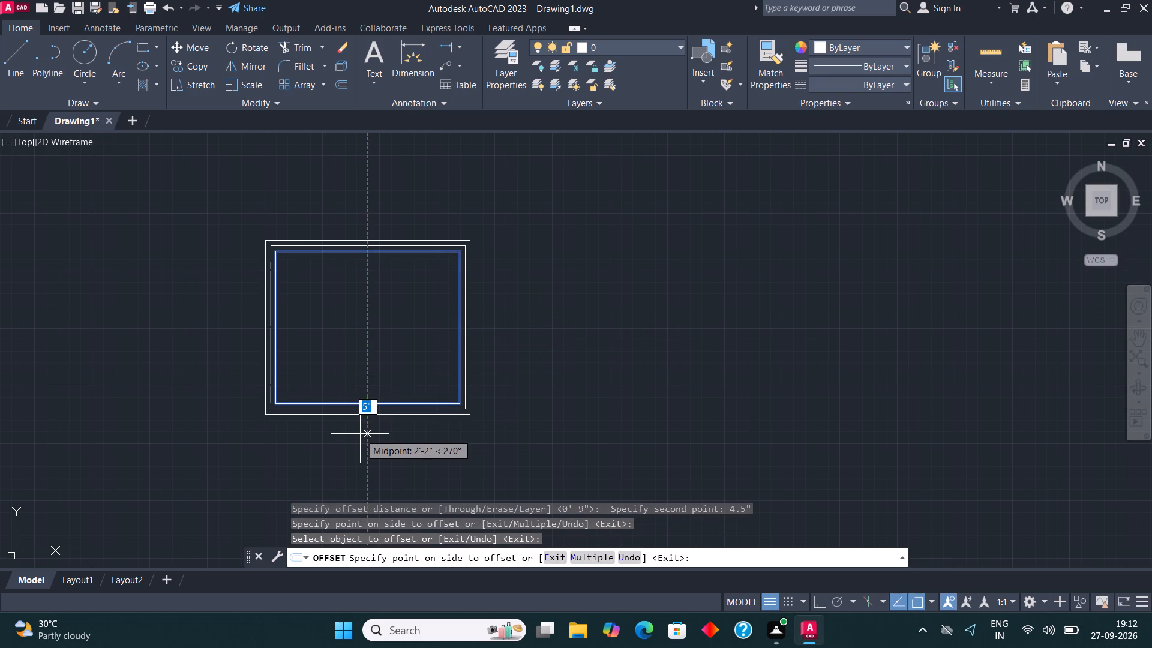
{"action": "type", "text": "4.5\""}
{"action": "key", "text": "Return"}
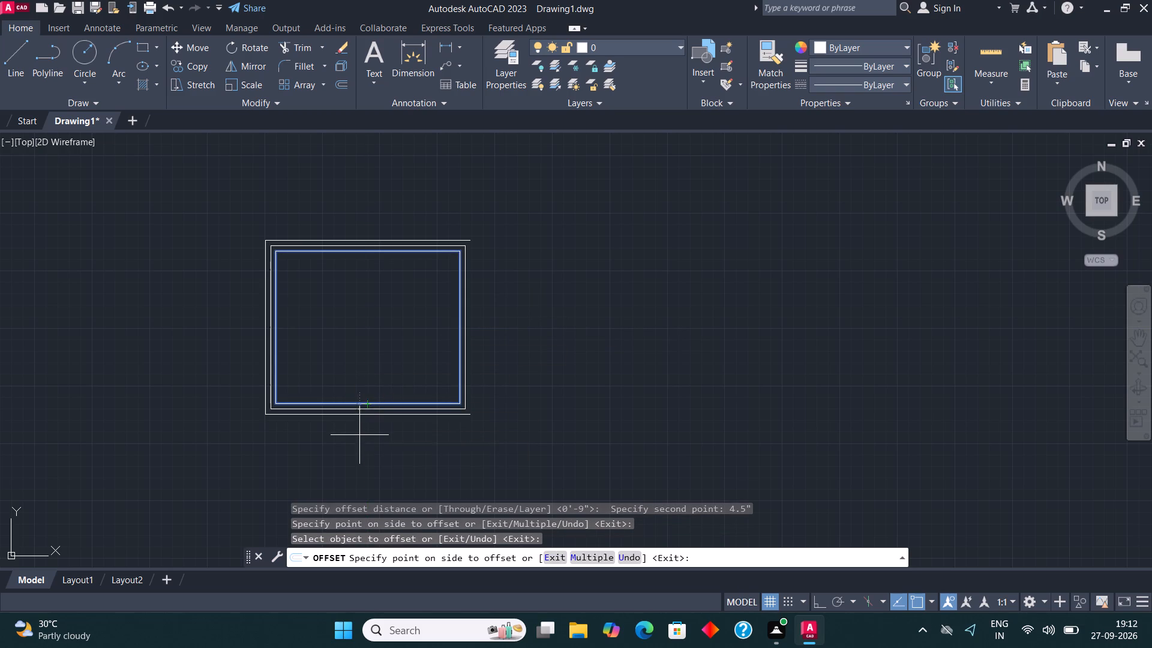
{"action": "key", "text": "Escape"}
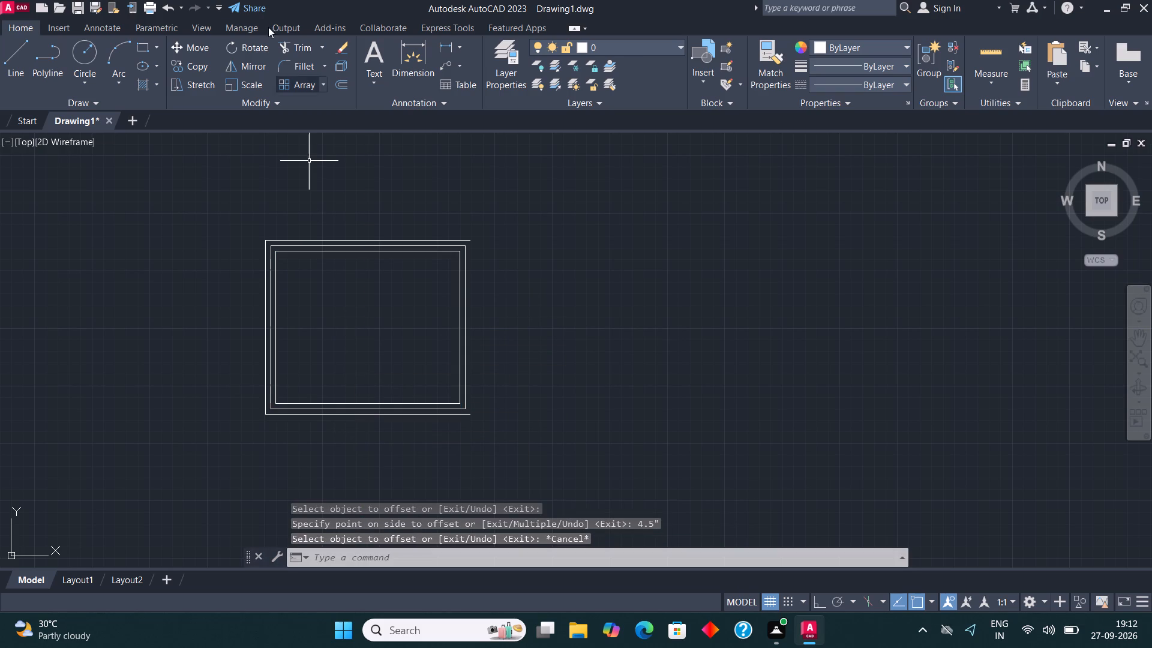
Trim away the middle outline's left and top sides and the outermost bottom wall line.
{"action": "left_click", "coordinate": [299, 47]}
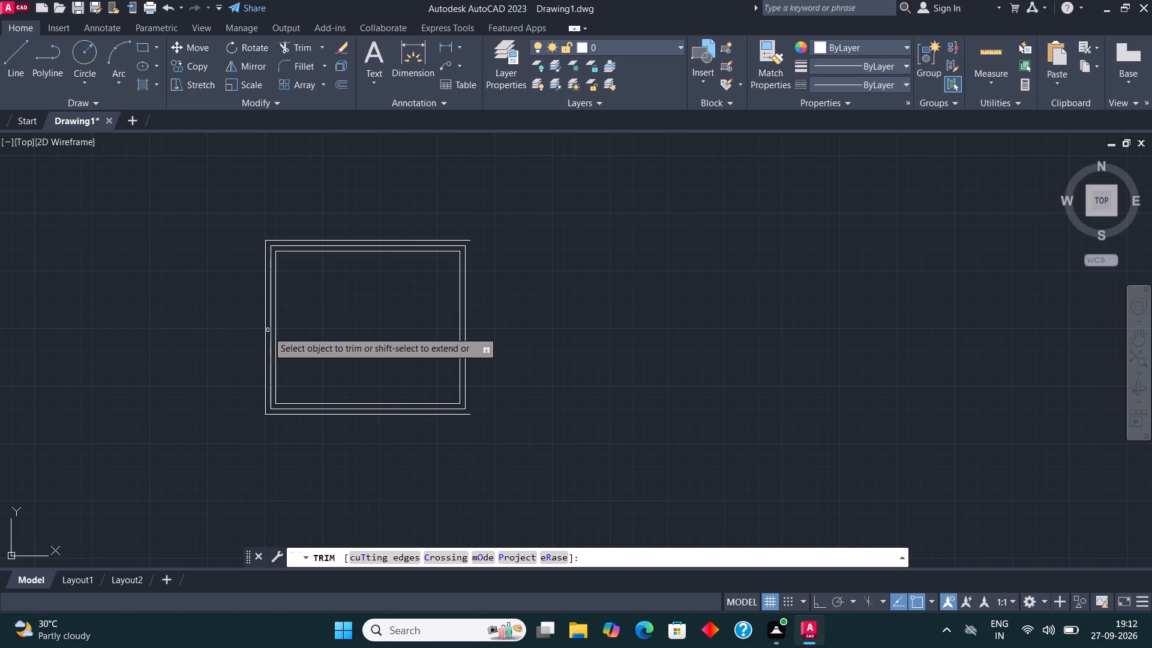
{"action": "left_click", "coordinate": [271, 334]}
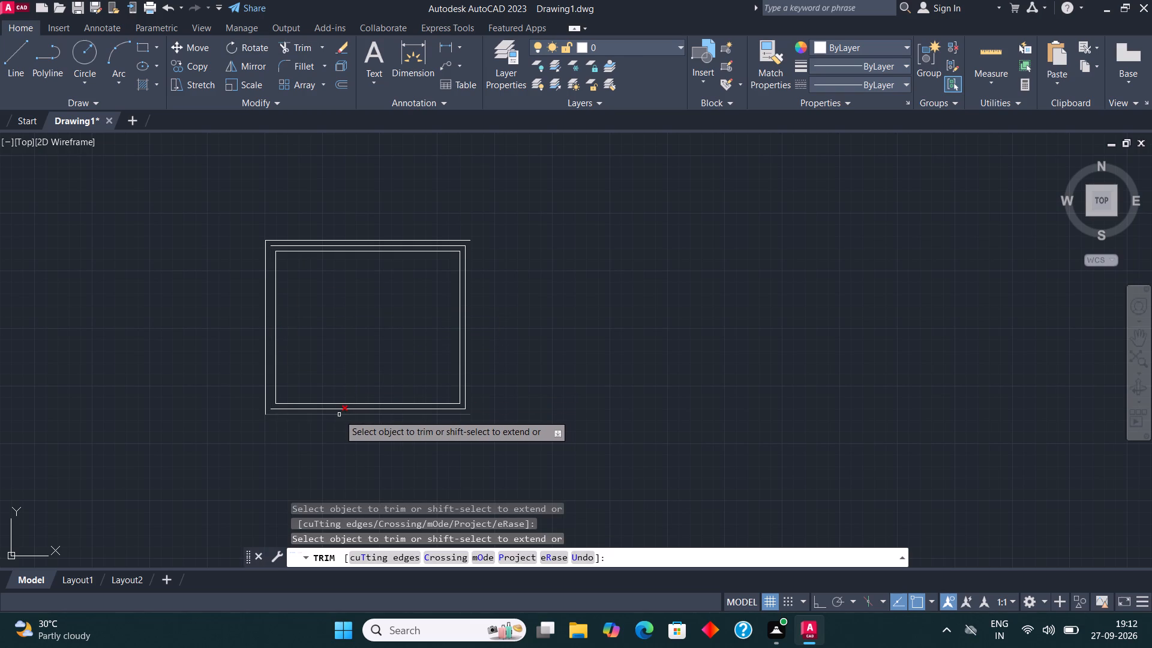
{"action": "left_click", "coordinate": [340, 415]}
{"action": "left_click", "coordinate": [356, 248]}
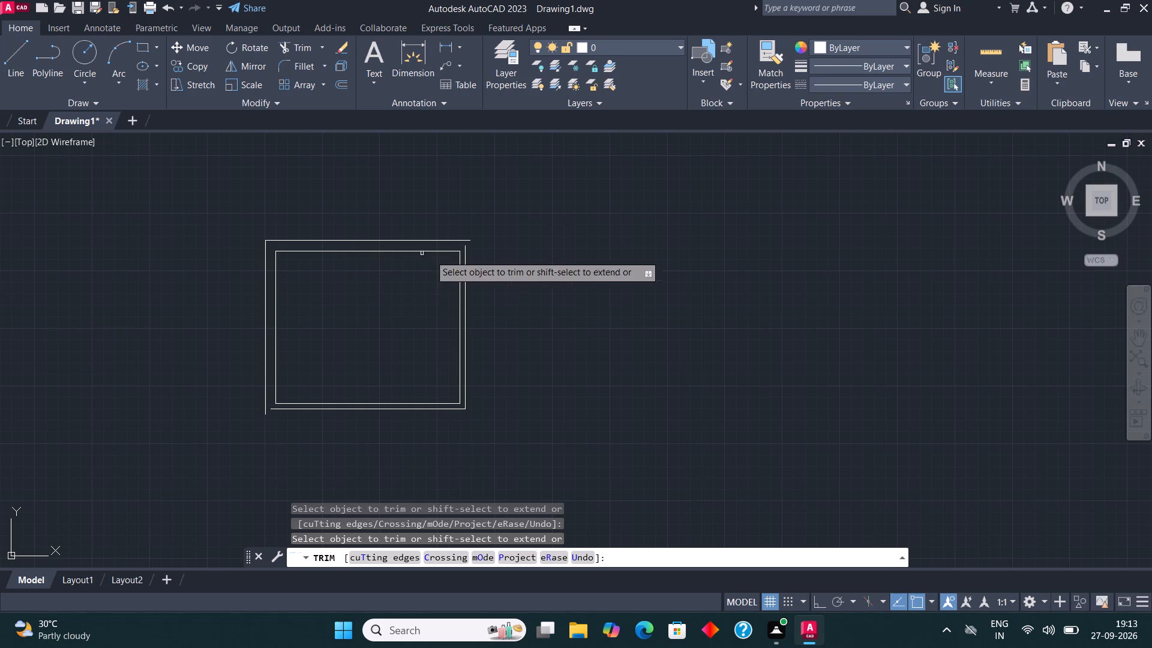
{"action": "key", "text": "Escape"}
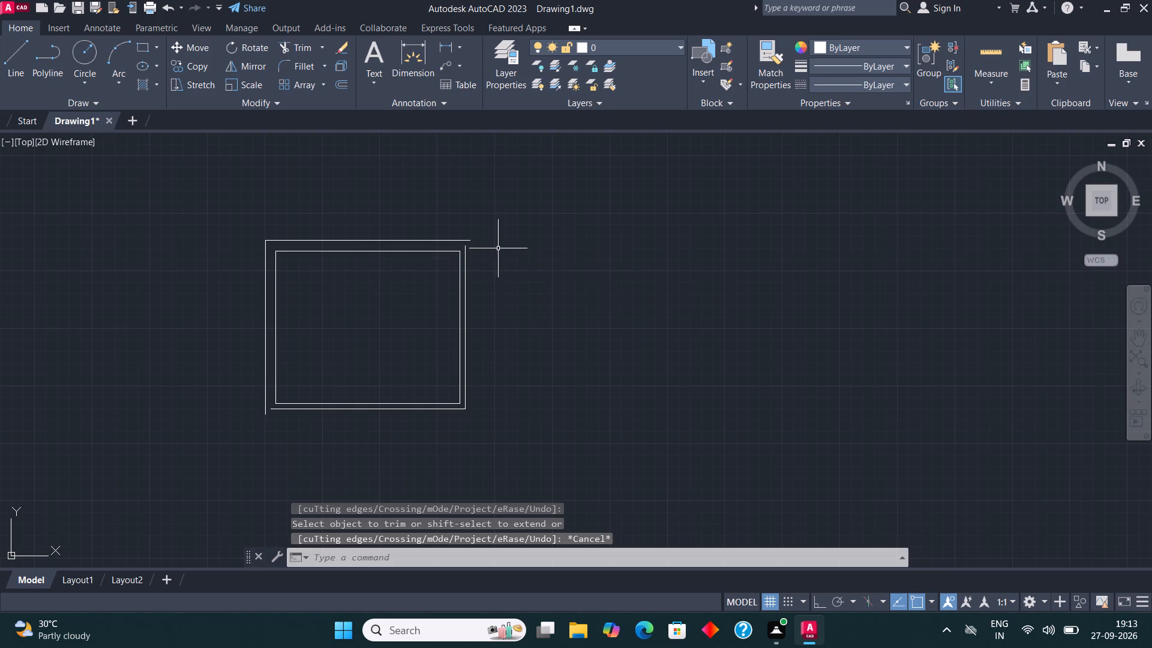
Fillet the outer wall lines so they meet at the bottom-left and top-right corners.
{"action": "left_click", "coordinate": [298, 67]}
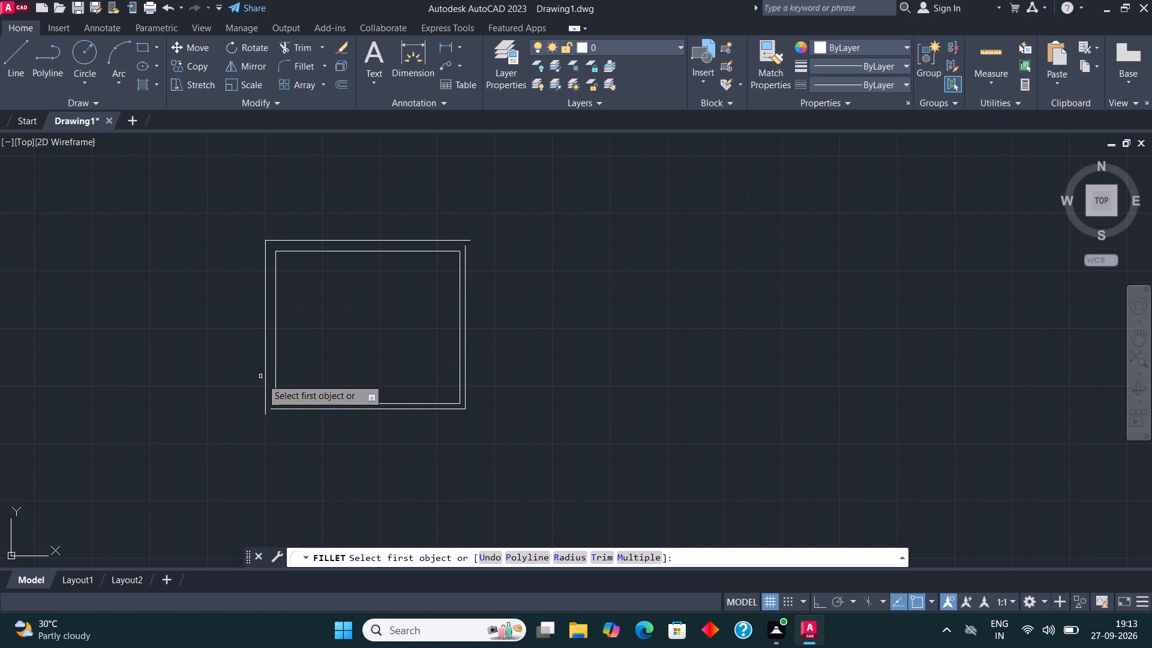
{"action": "left_click", "coordinate": [266, 383]}
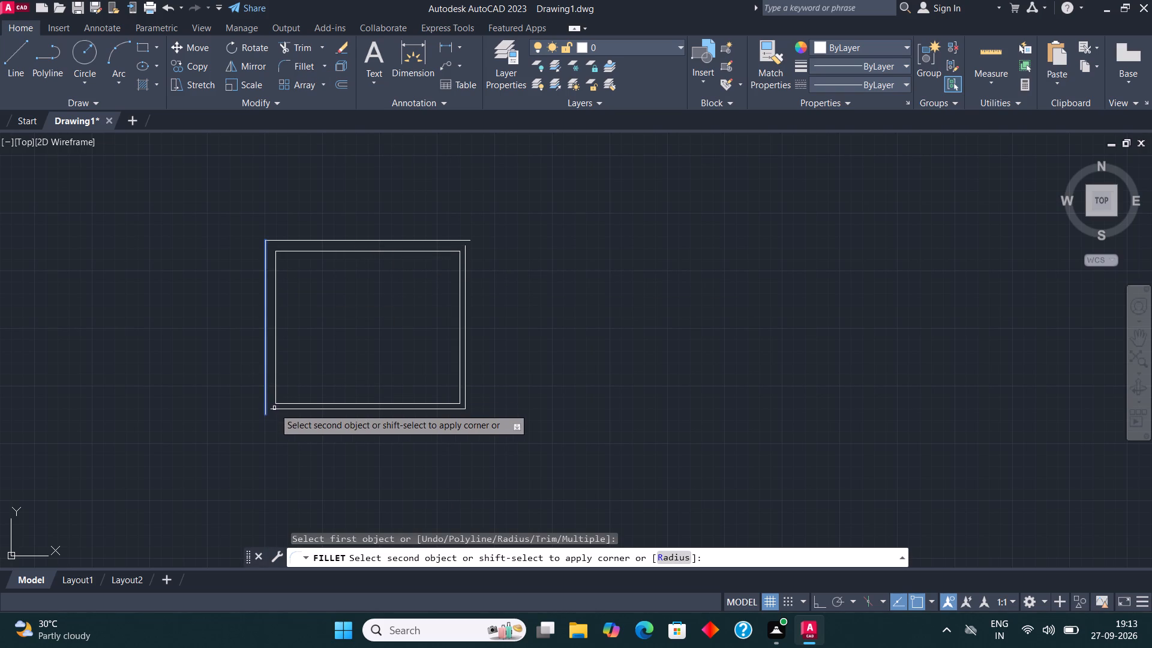
{"action": "left_click", "coordinate": [274, 408]}
{"action": "left_click", "coordinate": [296, 67]}
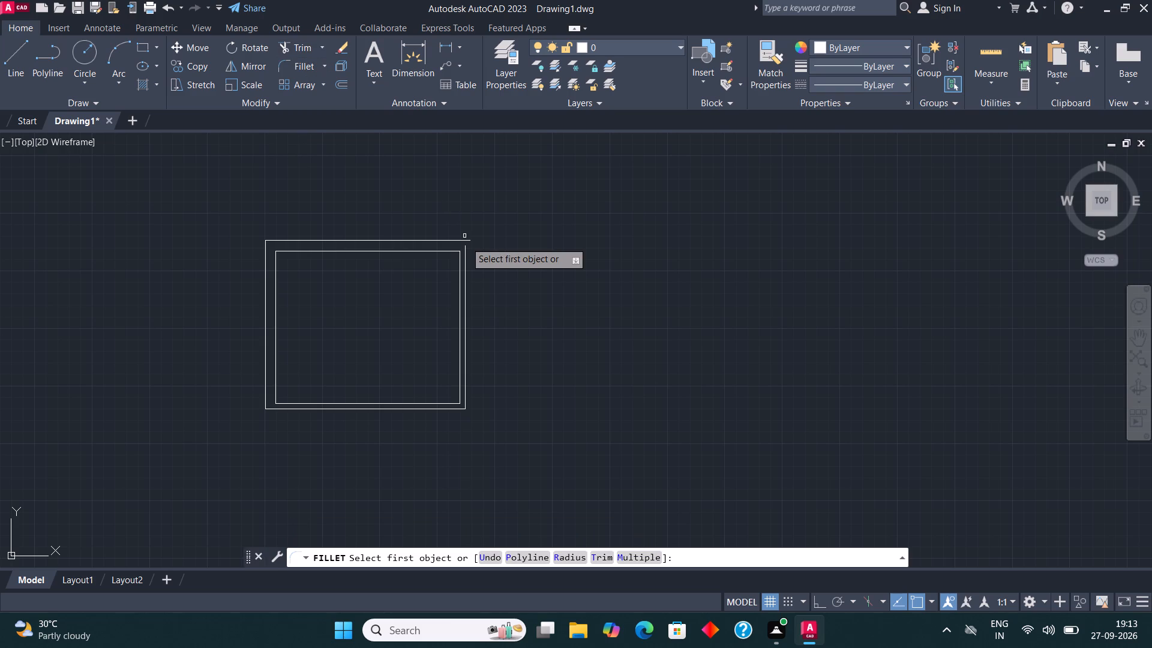
{"action": "left_click", "coordinate": [464, 253]}
{"action": "left_click", "coordinate": [459, 240]}
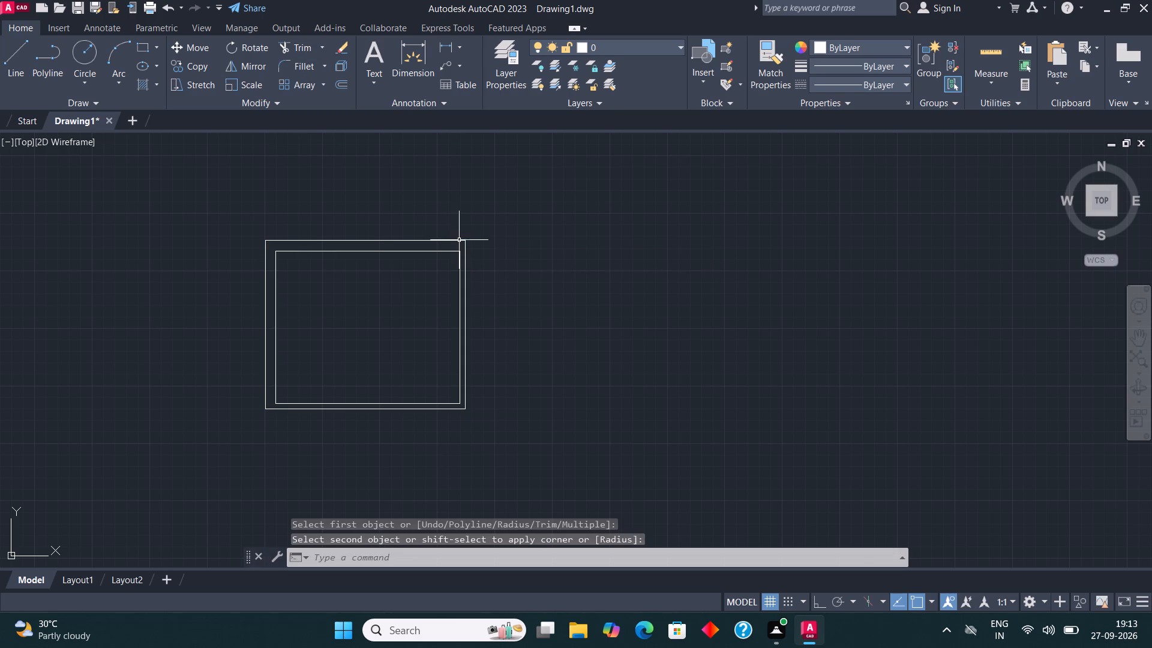
Draw a connected outline above the room: 4'3" up from the top wall, 13'4" across with Ortho on, and back down to the wall.
{"action": "scroll", "coordinate": [409, 321], "scroll_direction": "down", "scroll_amount": 1}
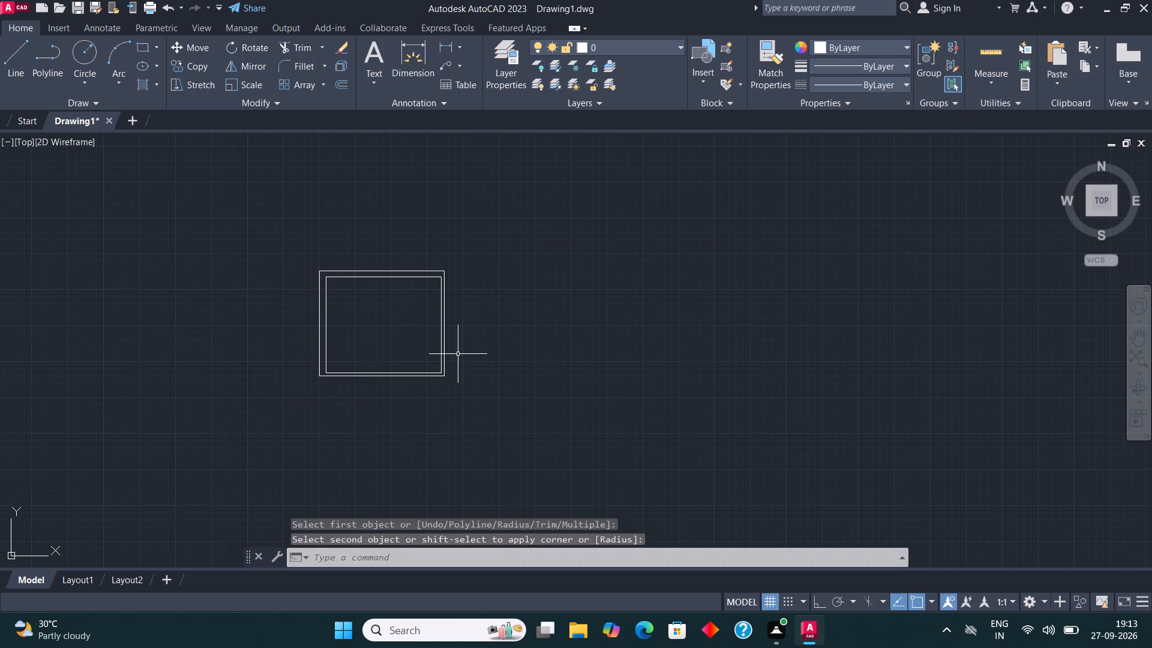
{"action": "scroll", "coordinate": [518, 302], "scroll_direction": "down", "scroll_amount": 1}
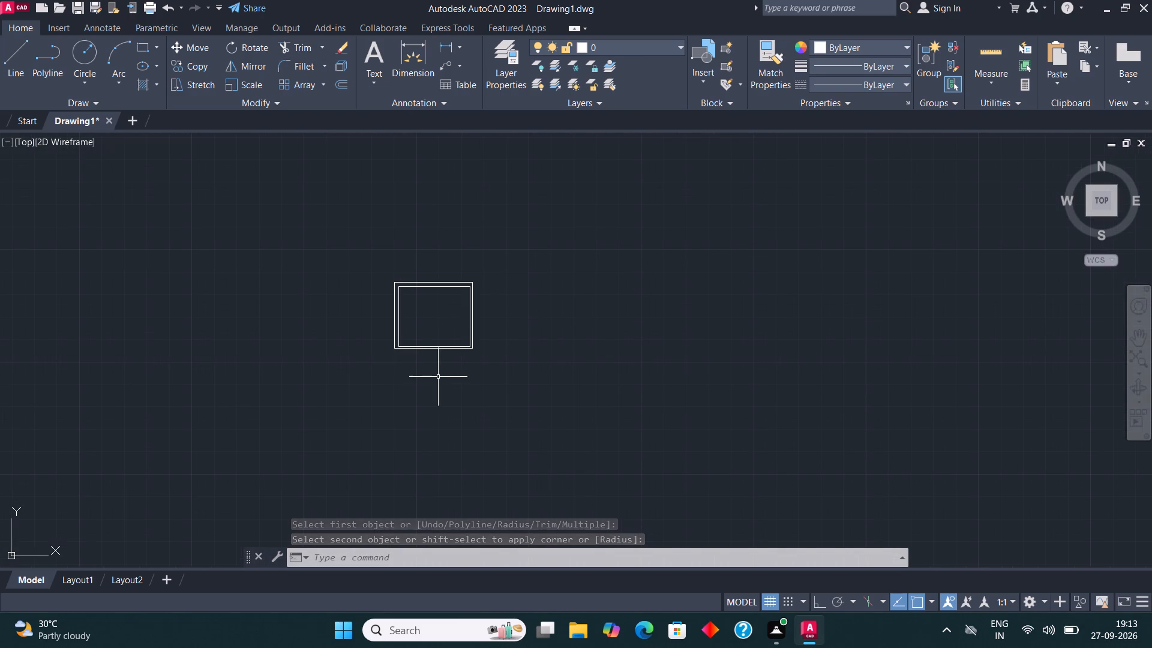
{"action": "scroll", "coordinate": [455, 245], "scroll_direction": "up", "scroll_amount": 3}
{"action": "scroll", "coordinate": [392, 212], "scroll_direction": "down", "scroll_amount": 2}
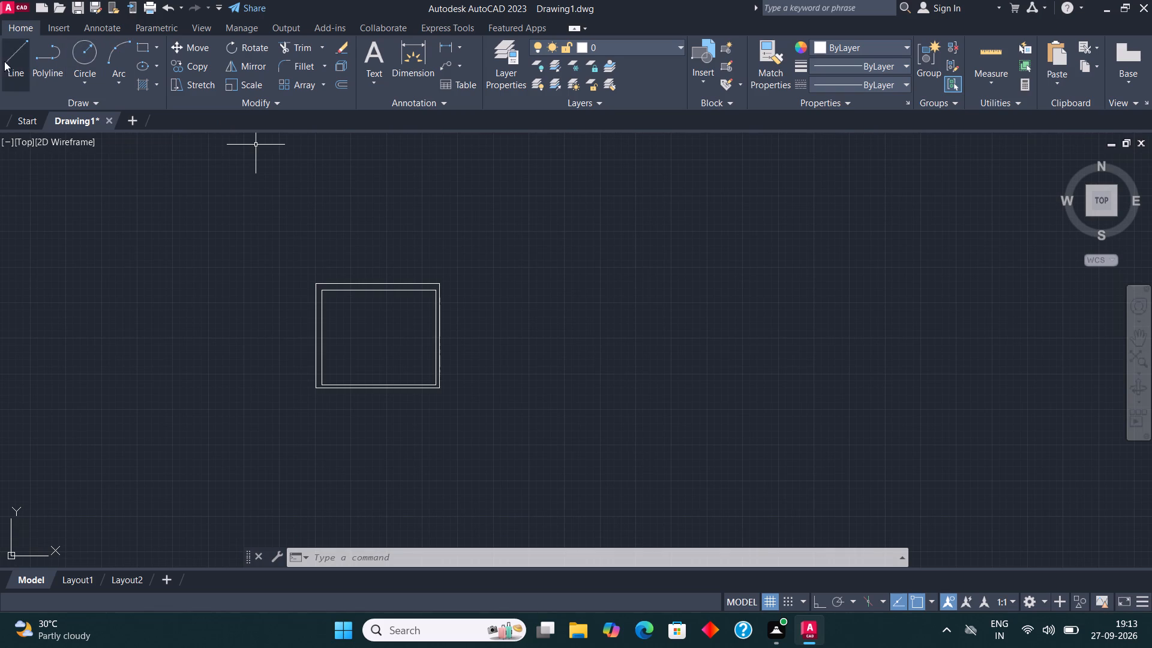
{"action": "left_click", "coordinate": [7, 60]}
{"action": "scroll", "coordinate": [370, 251], "scroll_direction": "up", "scroll_amount": 2}
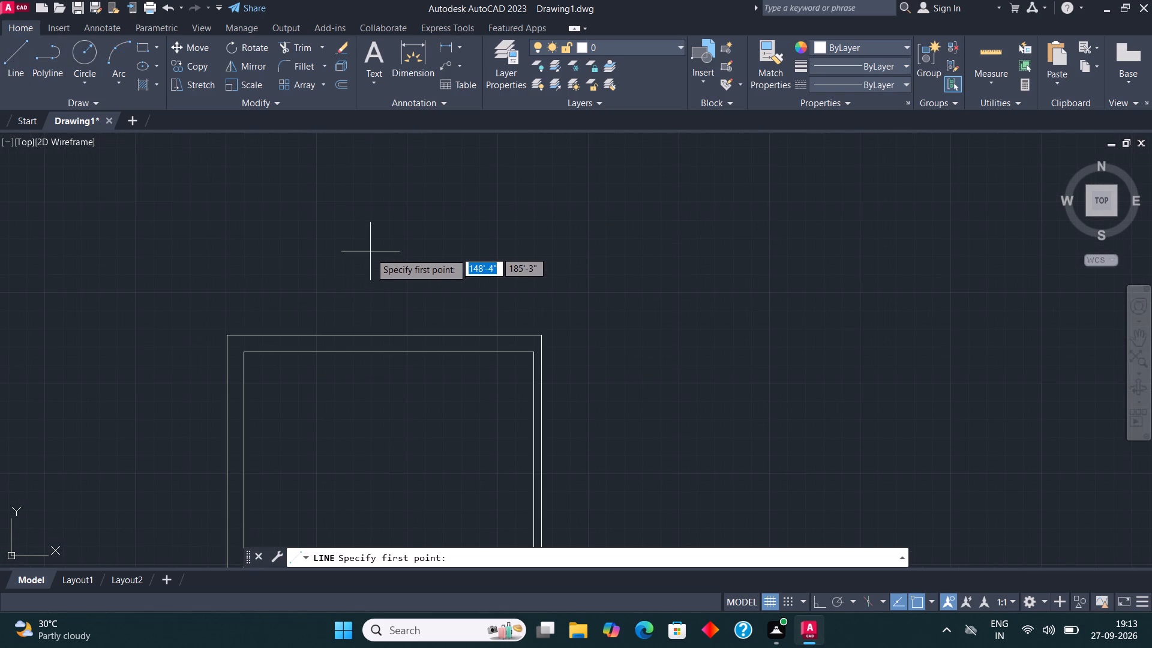
{"action": "scroll", "coordinate": [245, 352], "scroll_direction": "up", "scroll_amount": 1}
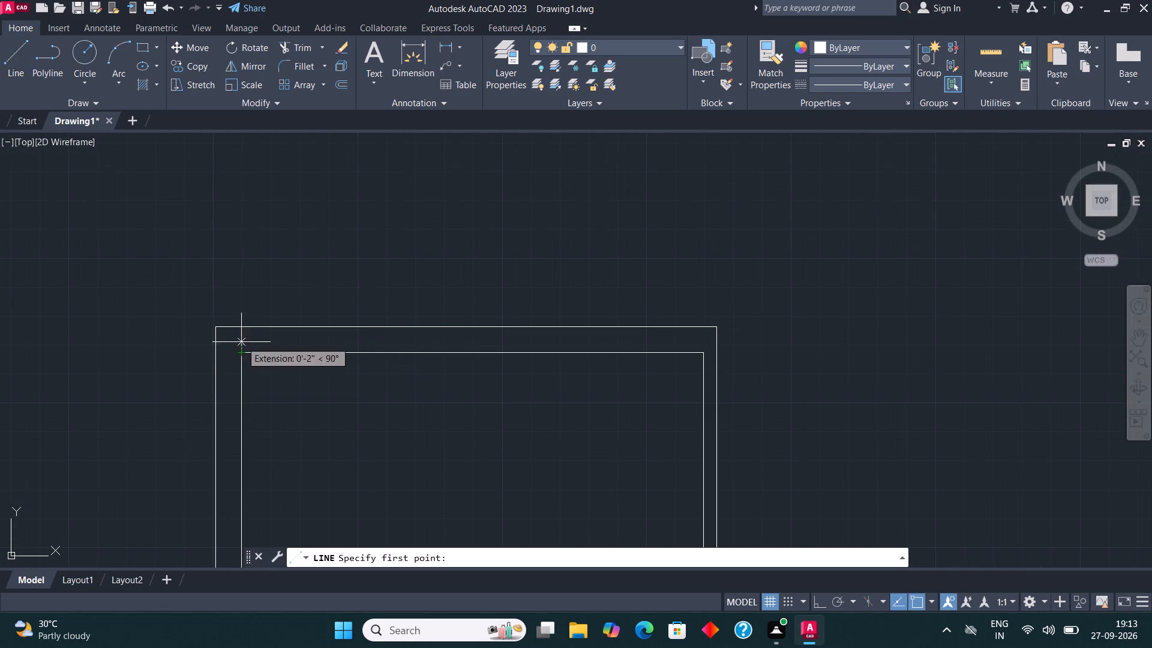
{"action": "left_click", "coordinate": [239, 329]}
{"action": "type", "text": "4'3\""}
{"action": "key", "text": "Return"}
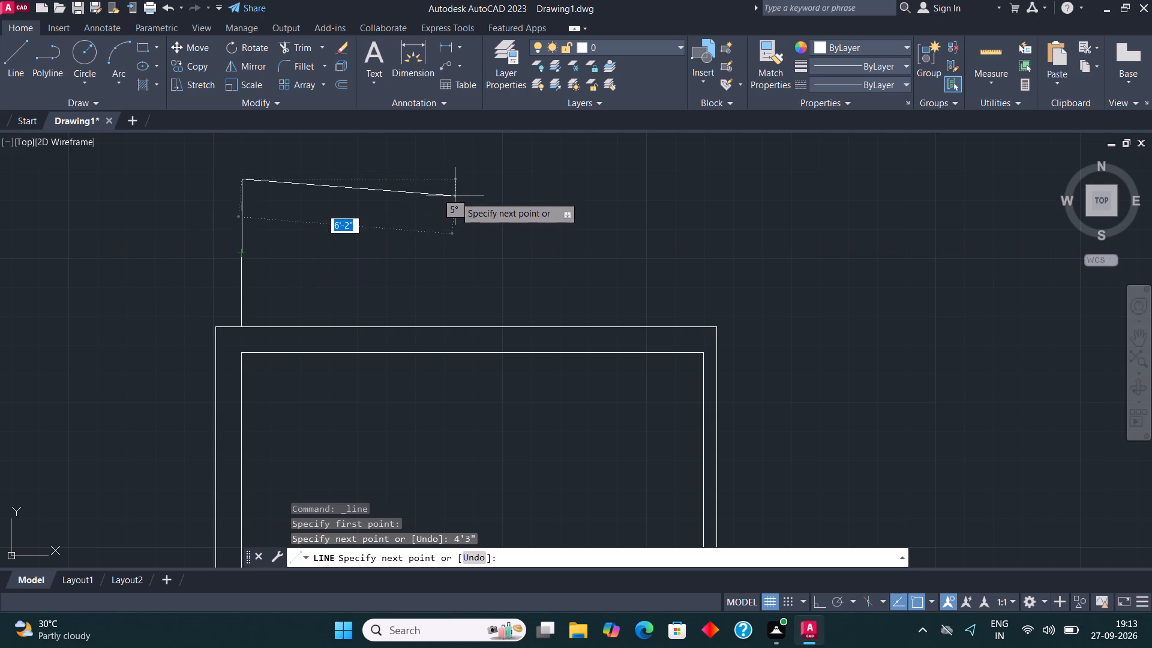
{"action": "key", "text": "F8"}
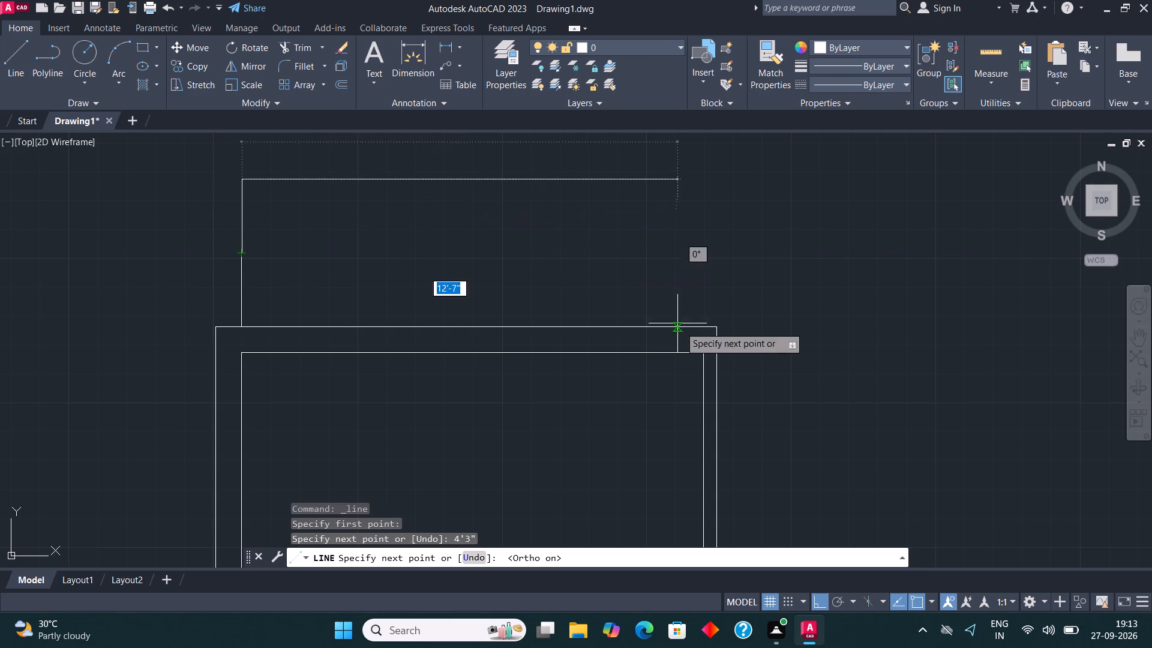
{"action": "left_click", "coordinate": [706, 239]}
{"action": "scroll", "coordinate": [702, 329], "scroll_direction": "up", "scroll_amount": 3}
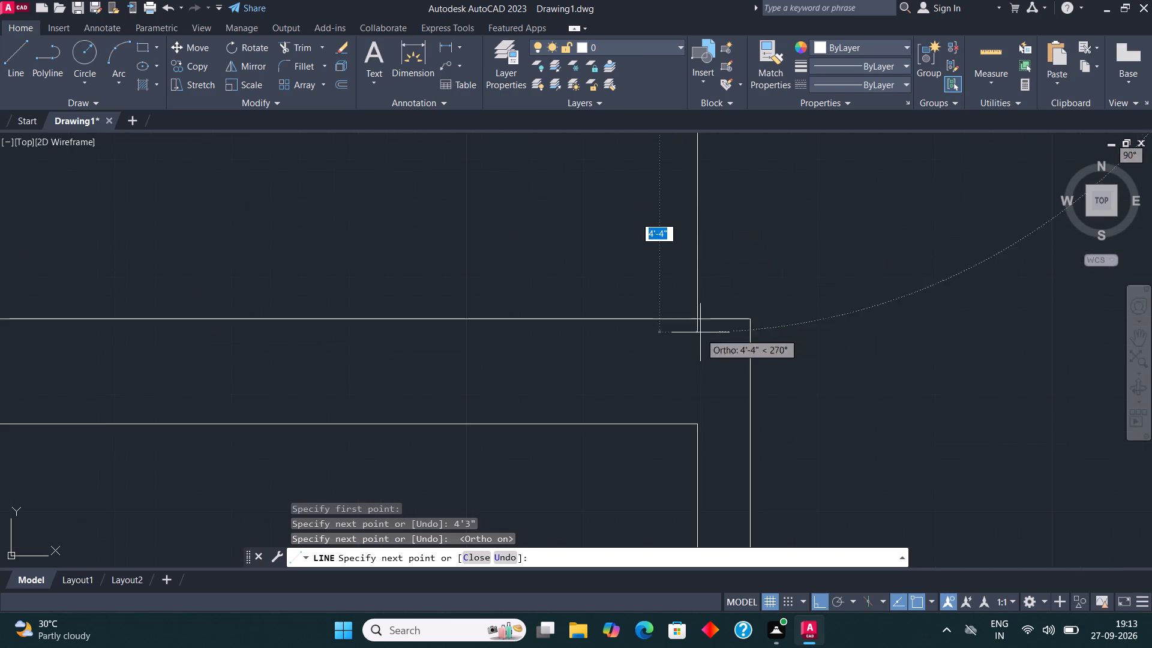
{"action": "left_click", "coordinate": [701, 352]}
Trim the end of the new right-hand line that overshoots into the room's top wall.
{"action": "left_click", "coordinate": [302, 52]}
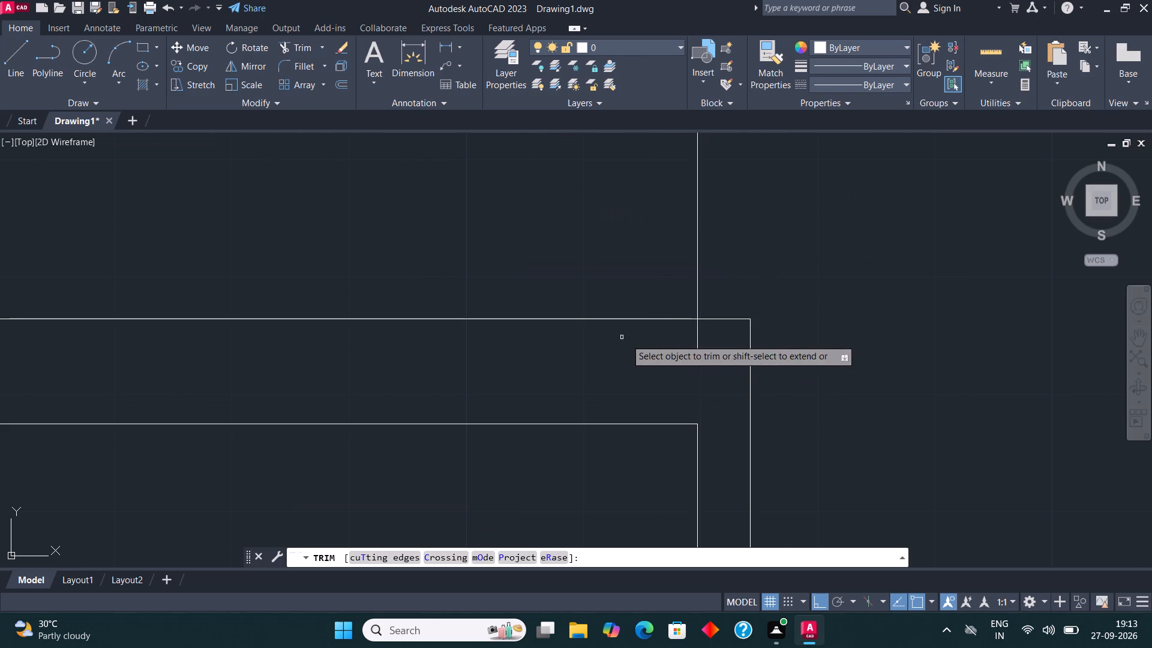
{"action": "left_click", "coordinate": [698, 341]}
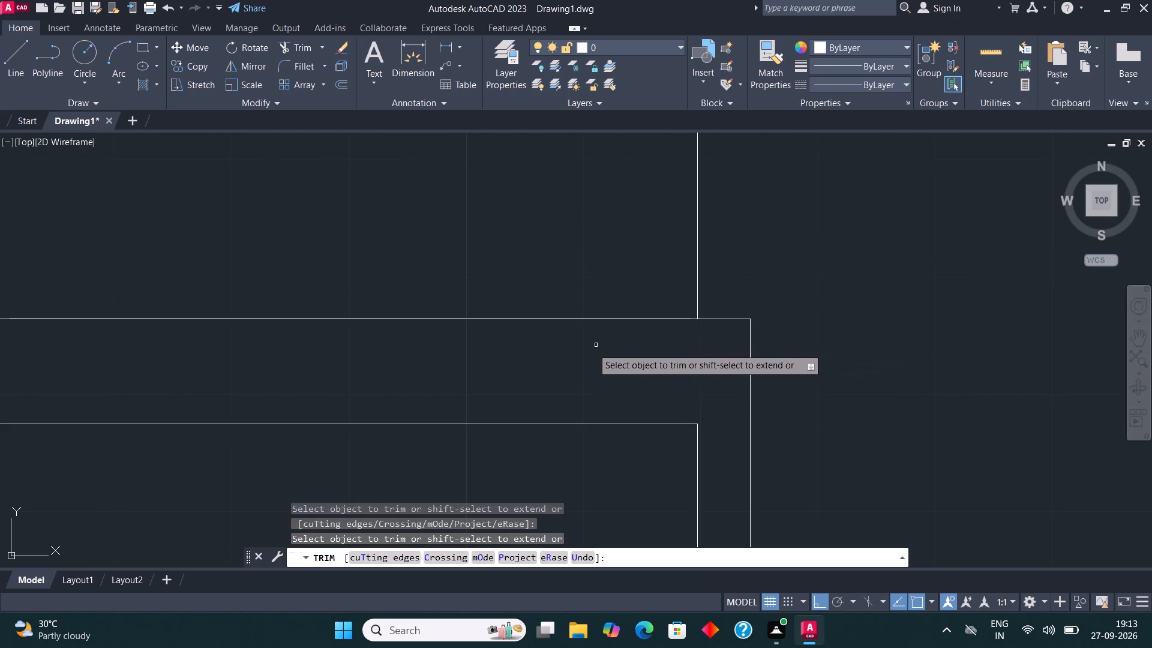
{"action": "key", "text": "Escape"}
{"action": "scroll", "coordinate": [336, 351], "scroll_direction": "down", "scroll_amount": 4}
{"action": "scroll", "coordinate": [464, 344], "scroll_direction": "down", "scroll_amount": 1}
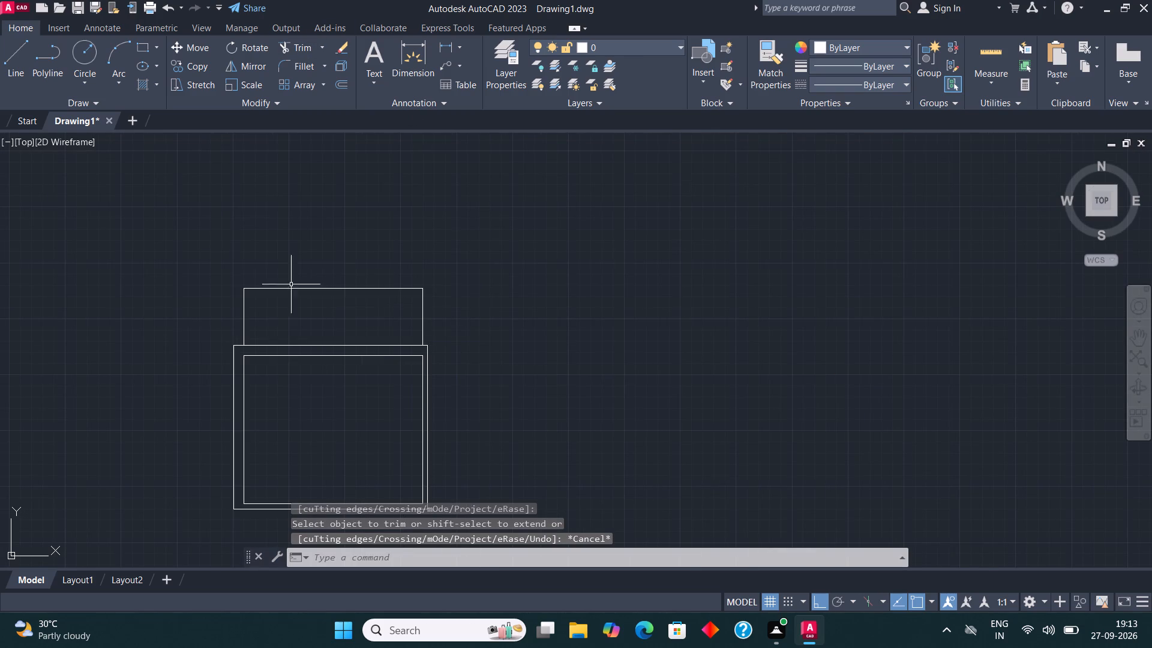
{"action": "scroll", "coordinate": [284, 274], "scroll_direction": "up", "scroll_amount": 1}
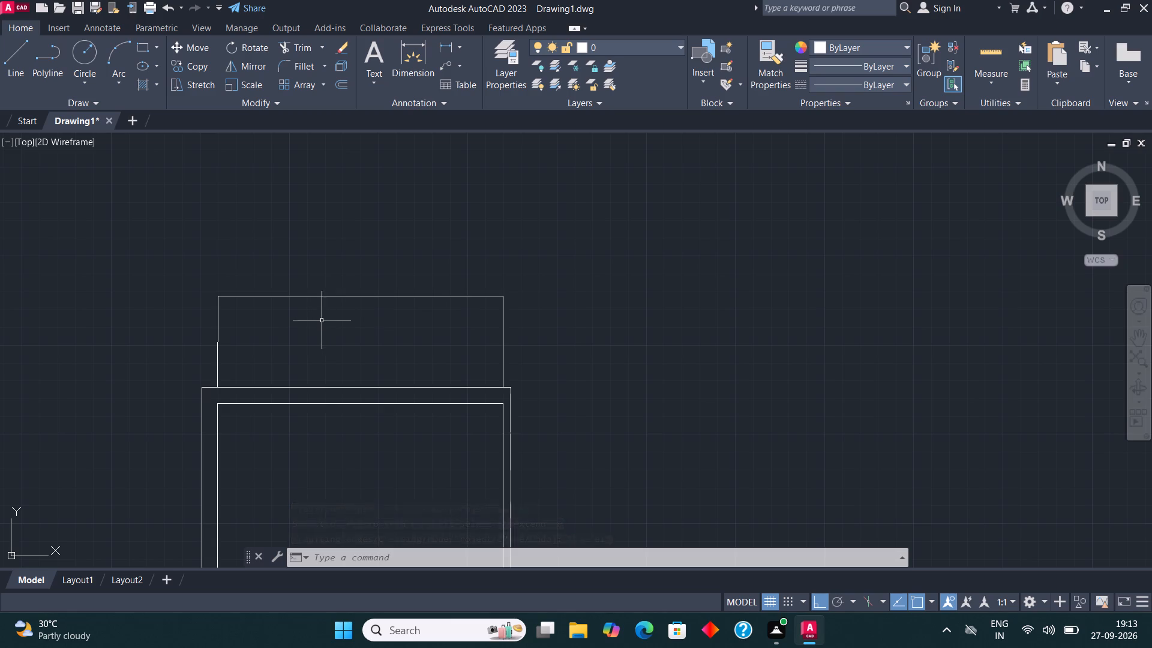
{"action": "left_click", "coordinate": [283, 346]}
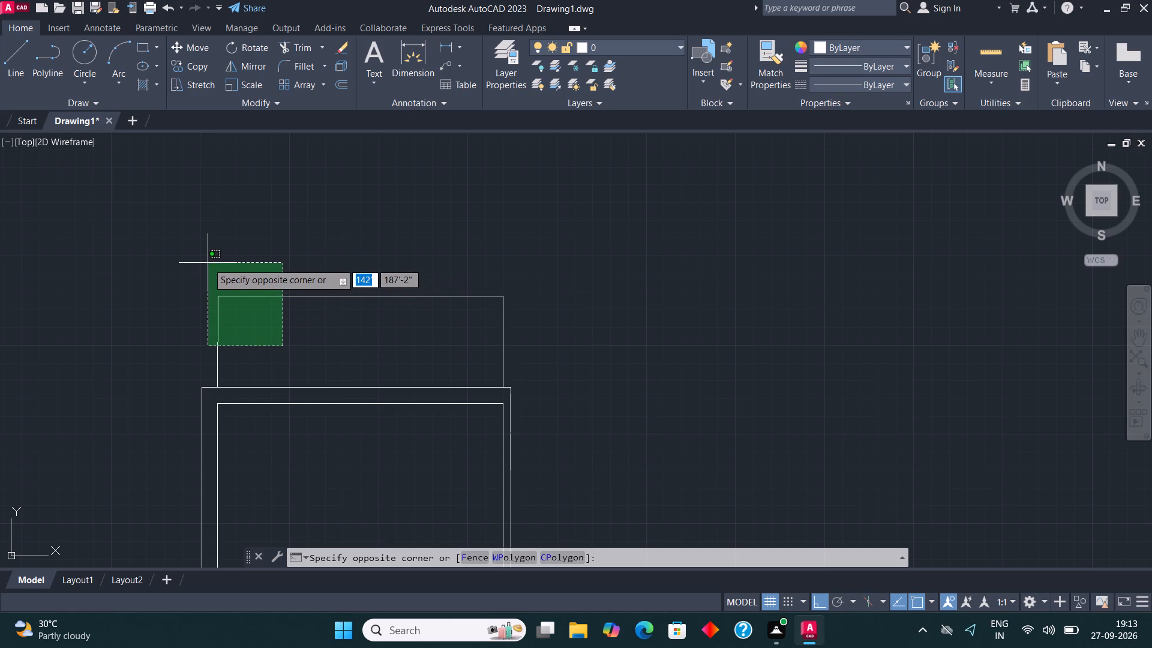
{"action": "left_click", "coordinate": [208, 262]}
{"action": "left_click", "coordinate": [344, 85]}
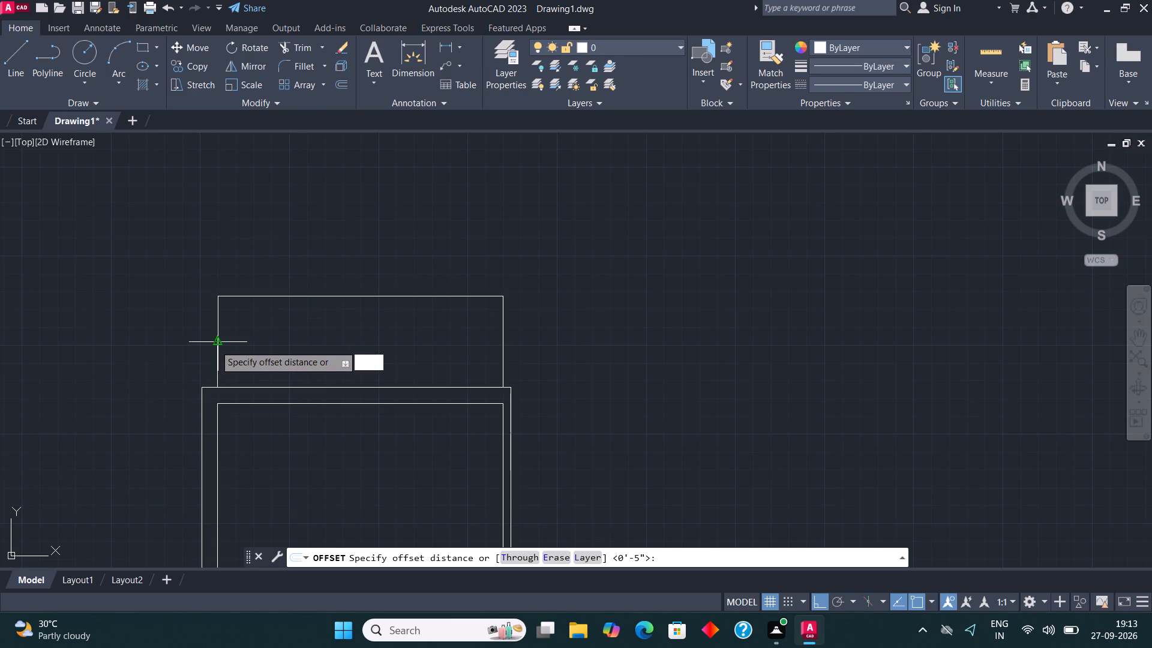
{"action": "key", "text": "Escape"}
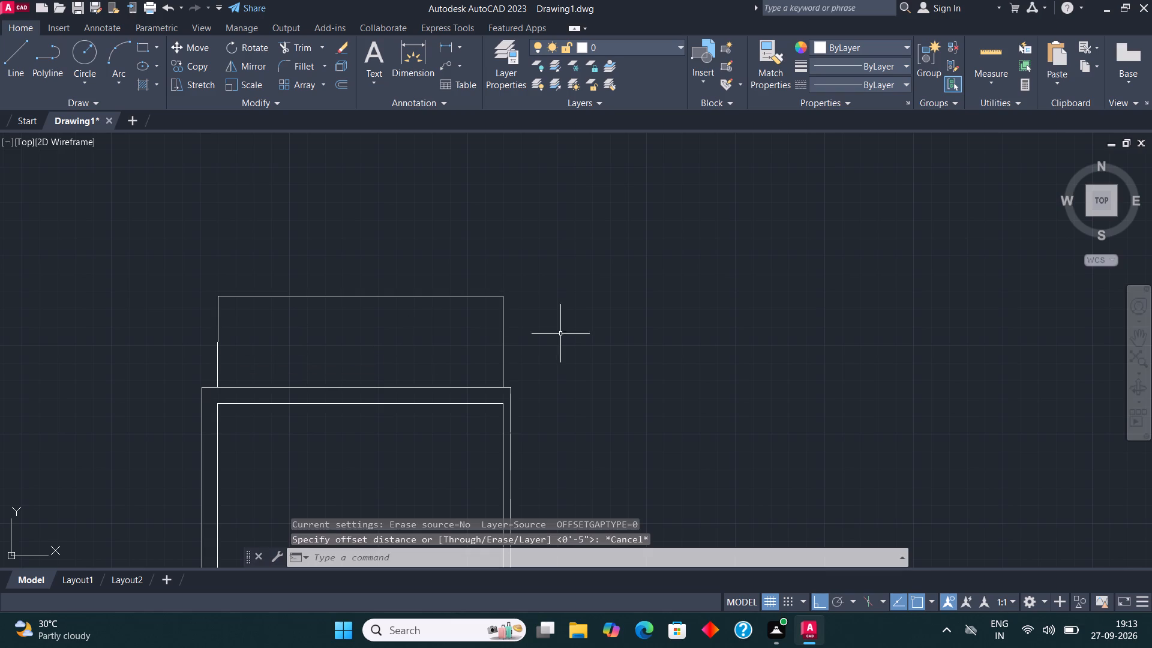
Delete the three-sided outline above the room.
{"action": "left_click", "coordinate": [571, 332]}
{"action": "left_click", "coordinate": [150, 258]}
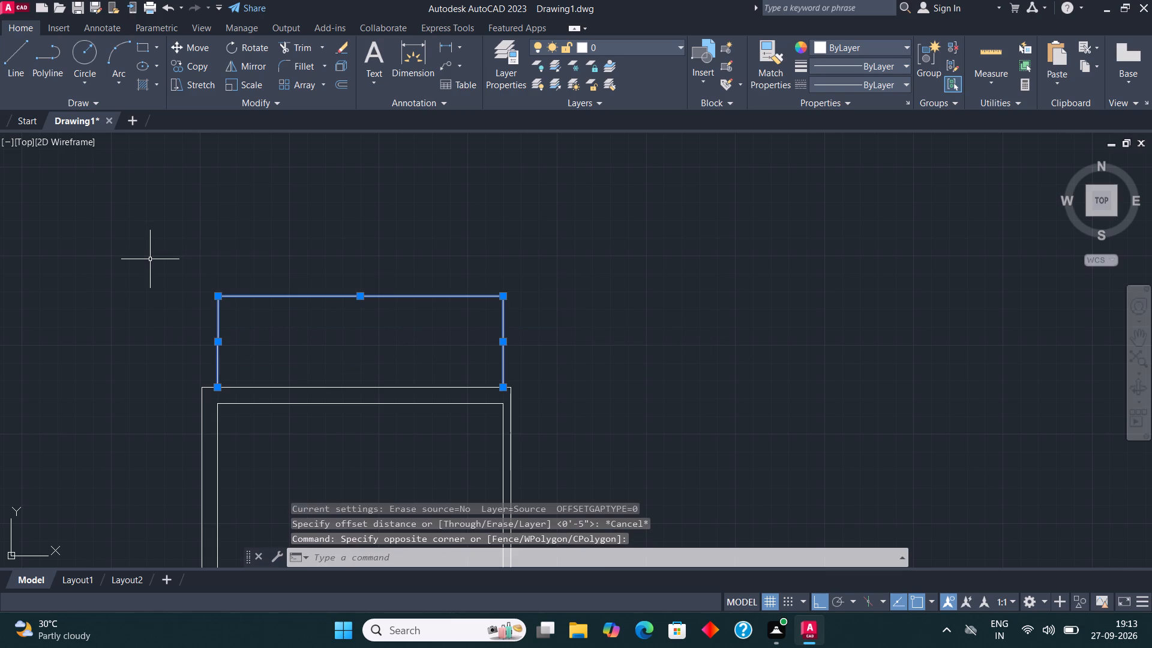
{"action": "key", "text": "Delete"}
Draw a connected outline from the room's outer top-left corner: 4'8" up, across to align with the outer right wall, and down onto that wall.
{"action": "left_click", "coordinate": [17, 65]}
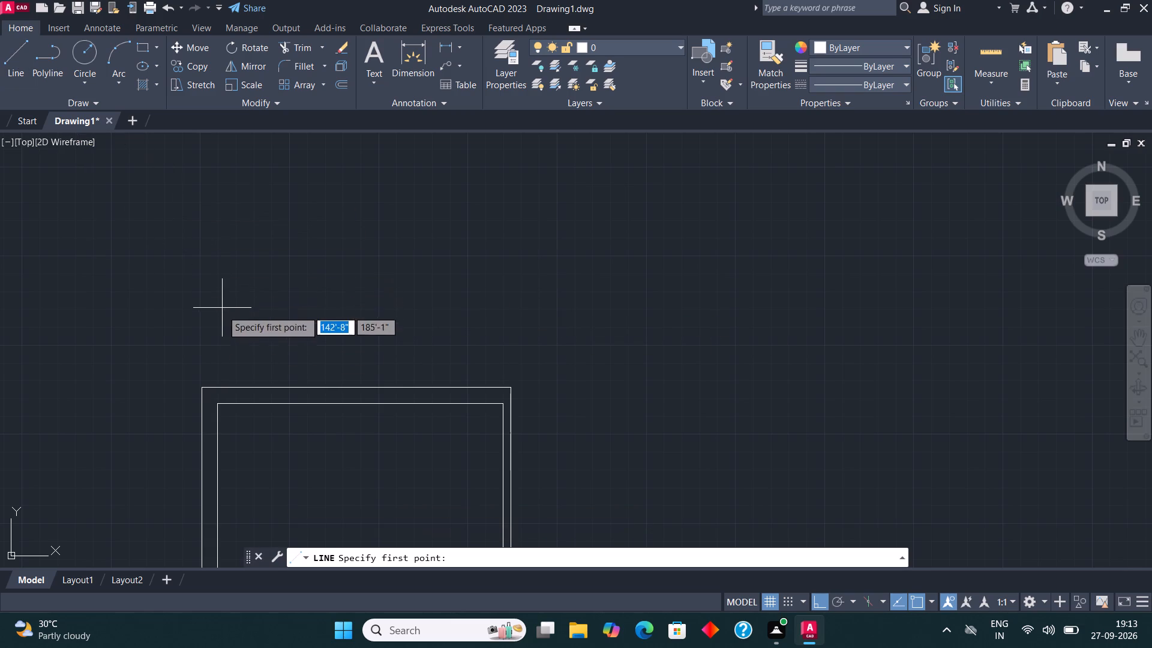
{"action": "left_click", "coordinate": [199, 387]}
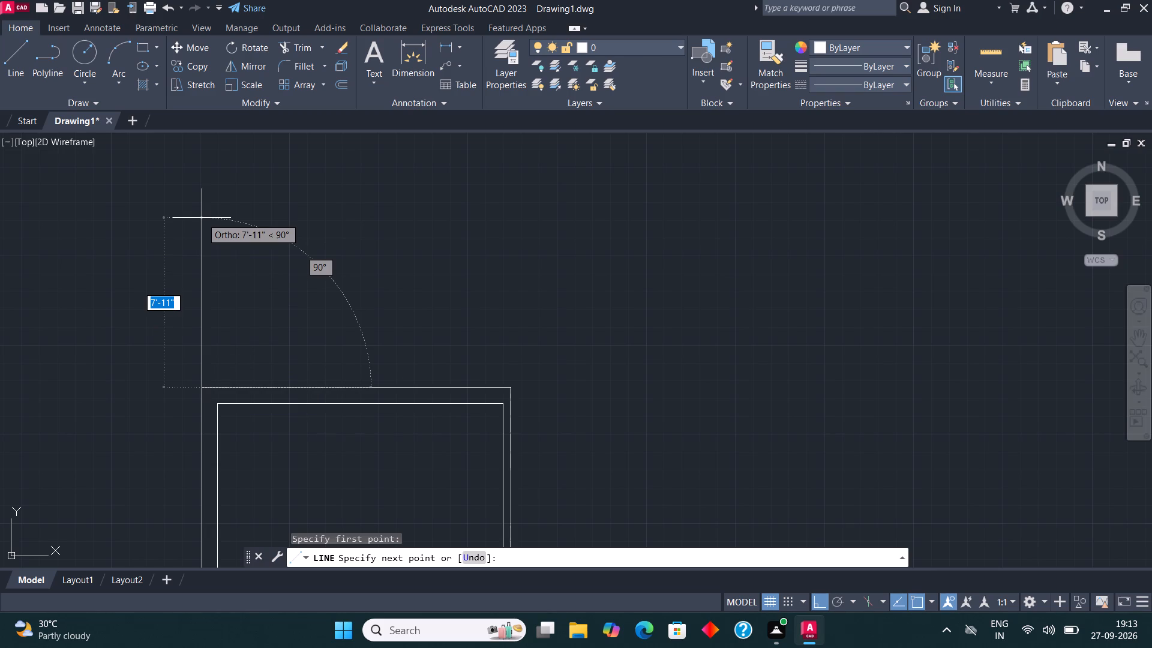
{"action": "type", "text": "4'8\""}
{"action": "key", "text": "Return"}
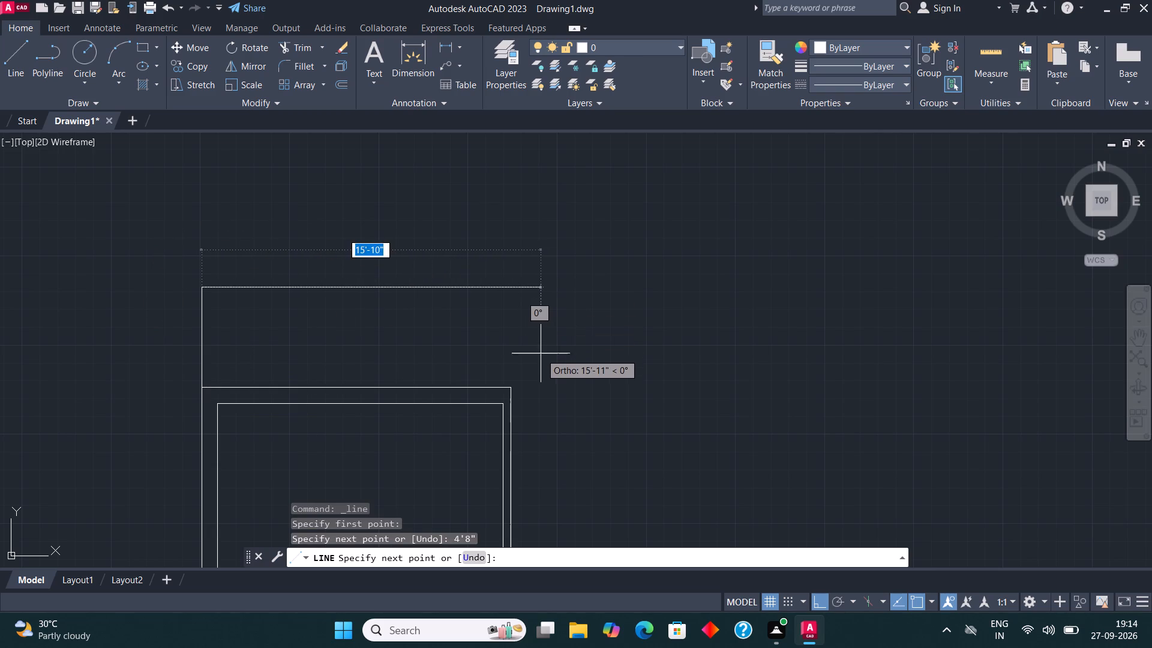
{"action": "left_click", "coordinate": [504, 312]}
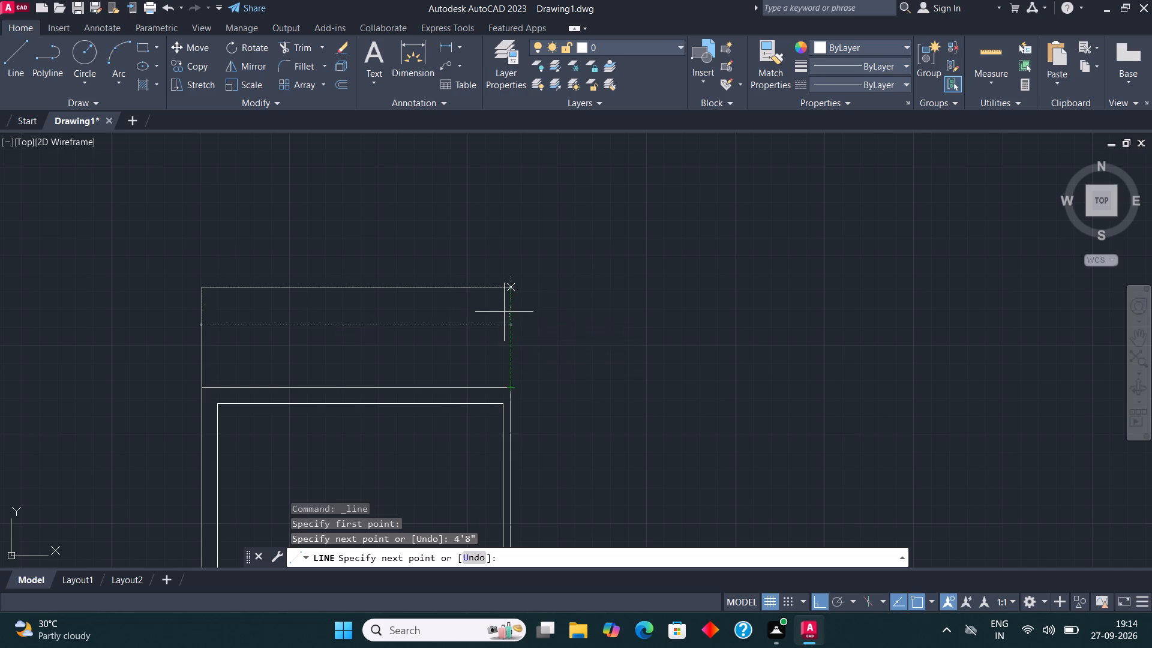
{"action": "left_click", "coordinate": [517, 436]}
{"action": "key", "text": "Escape"}
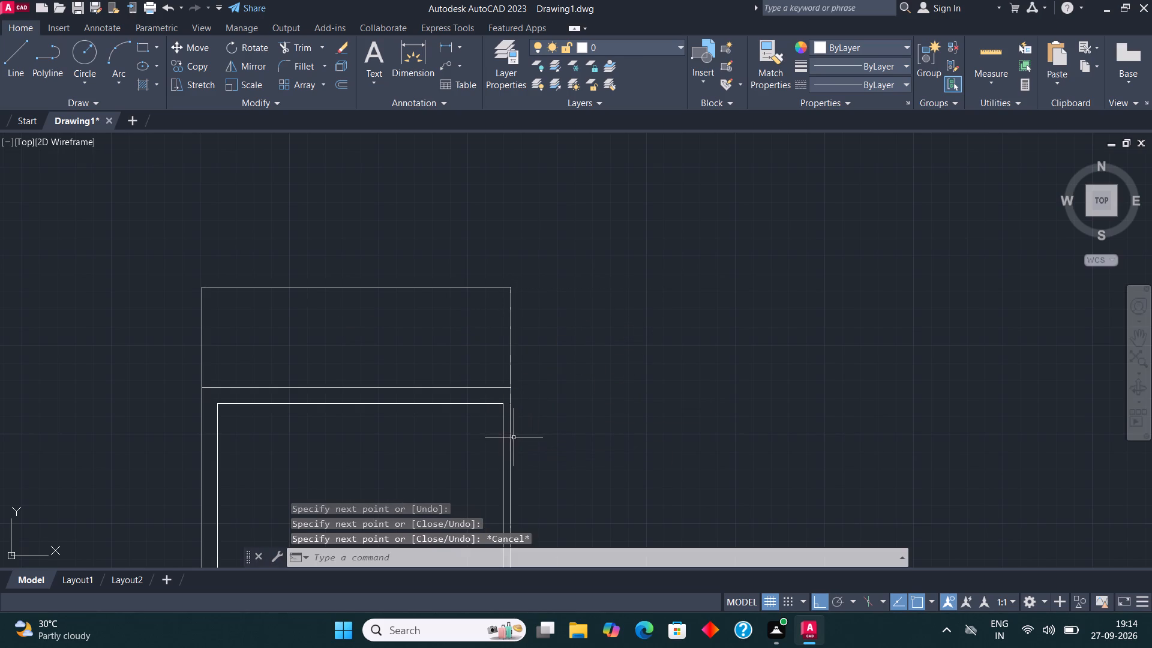
Offset the new outline's left and top lines inward by 4.5" and its right line inward by 9".
{"action": "left_click", "coordinate": [547, 317]}
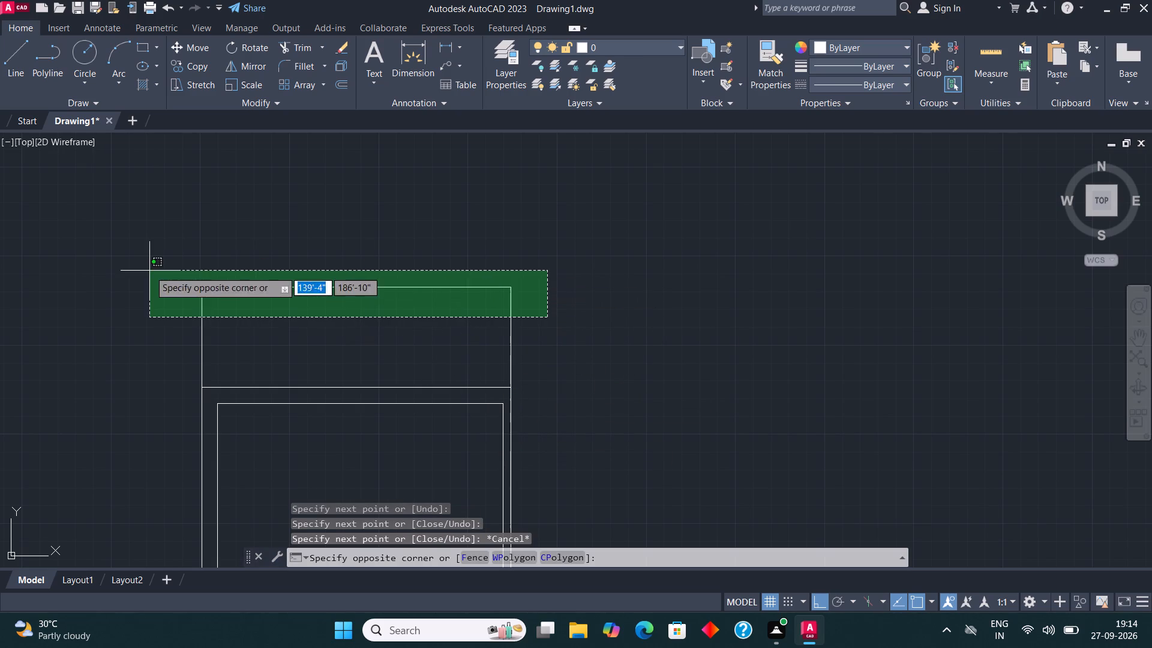
{"action": "left_click", "coordinate": [145, 270]}
{"action": "left_click", "coordinate": [341, 82]}
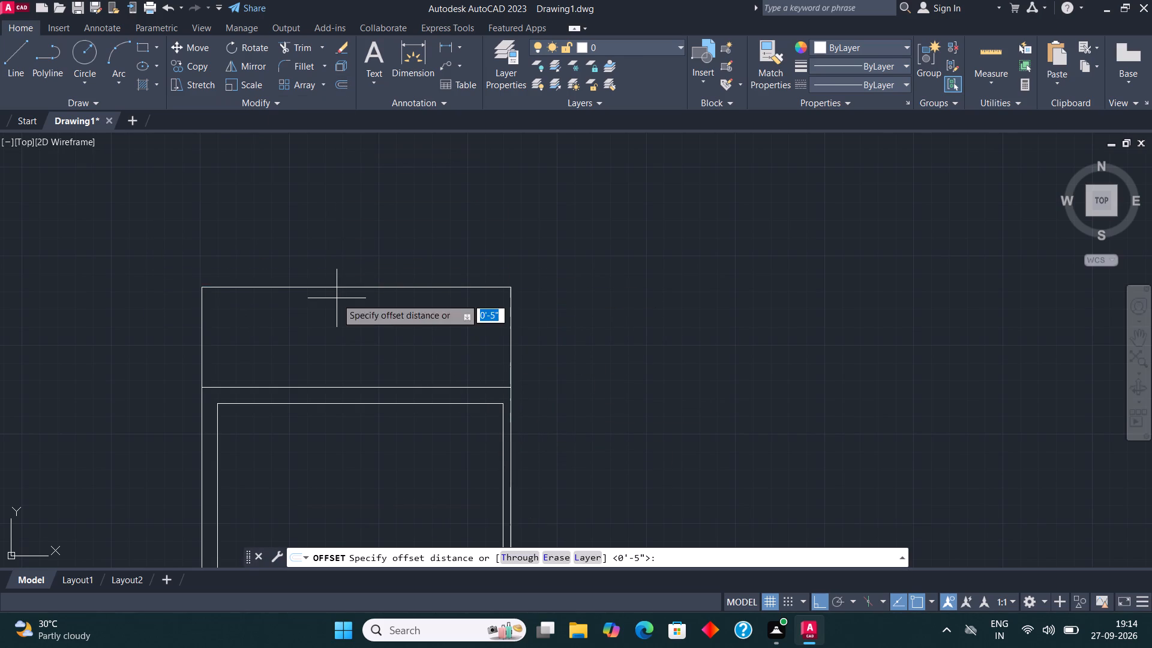
{"action": "left_click", "coordinate": [202, 338]}
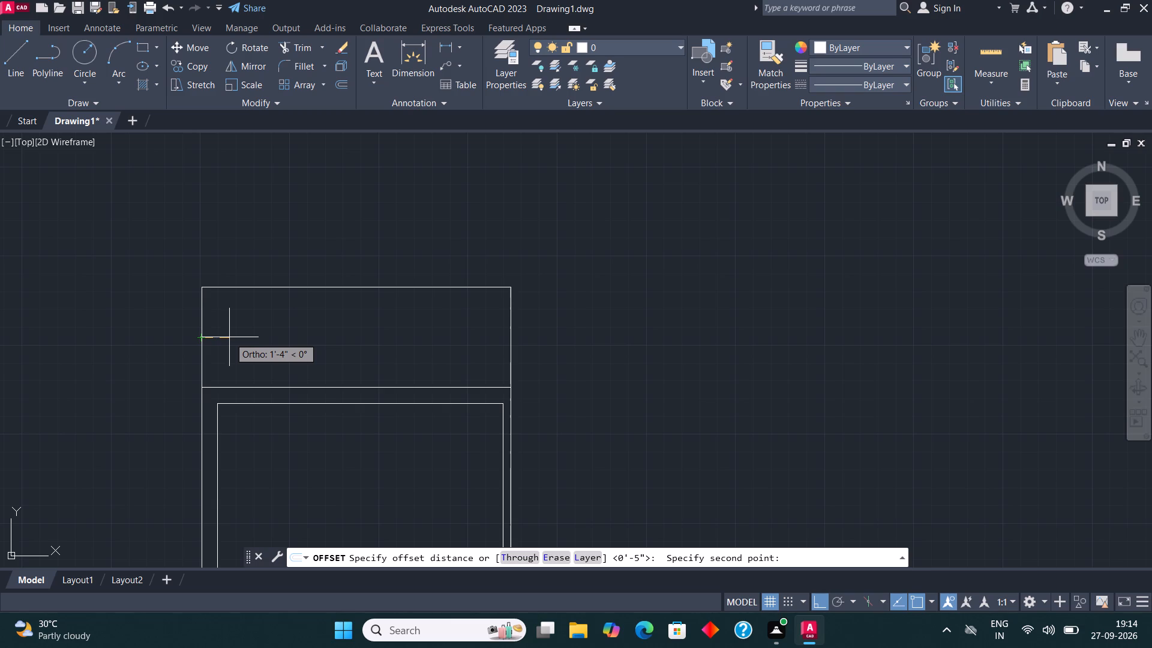
{"action": "type", "text": "4.5\""}
{"action": "key", "text": "Return"}
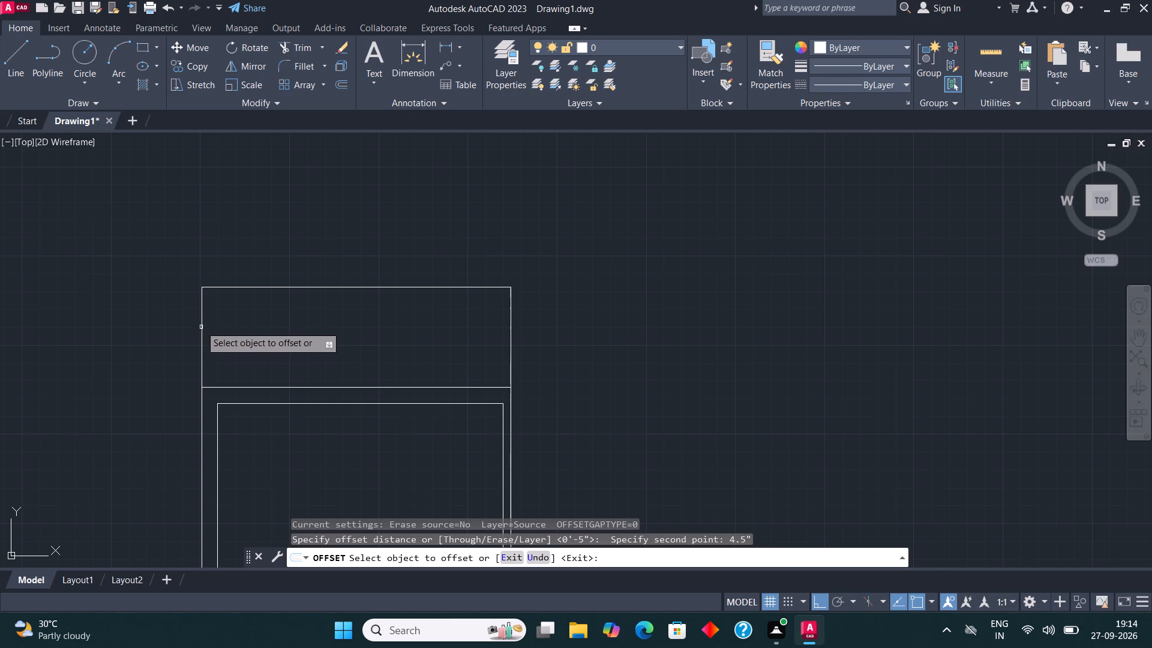
{"action": "left_click", "coordinate": [202, 329]}
{"action": "left_click", "coordinate": [248, 338]}
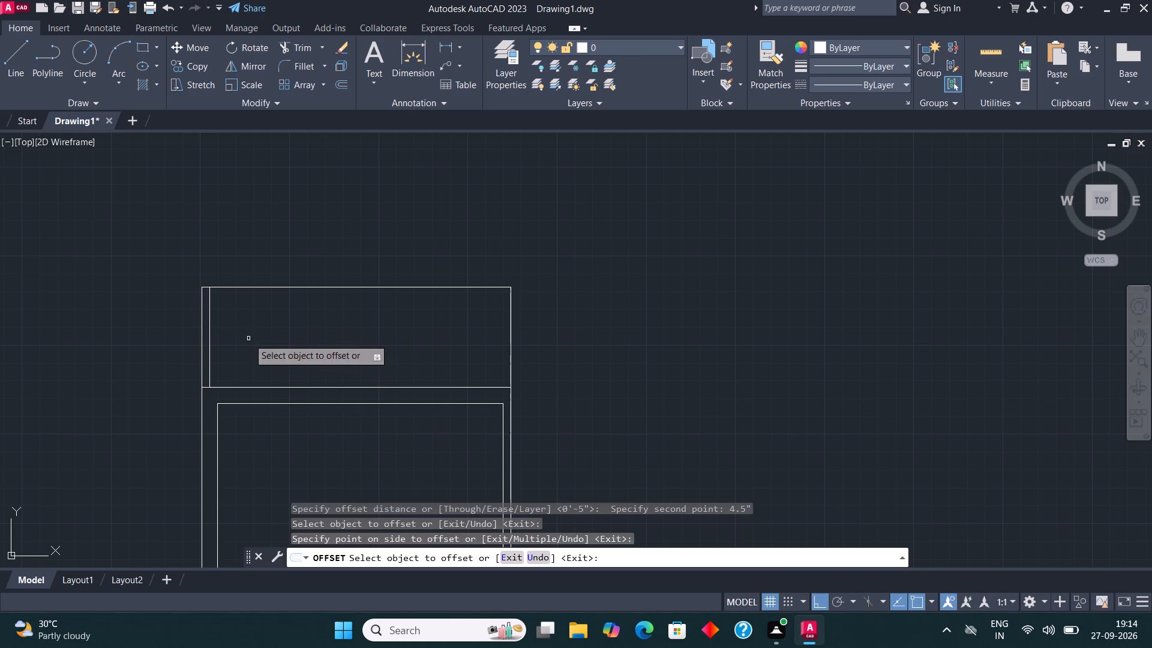
{"action": "left_click", "coordinate": [307, 286]}
{"action": "left_click", "coordinate": [307, 333]}
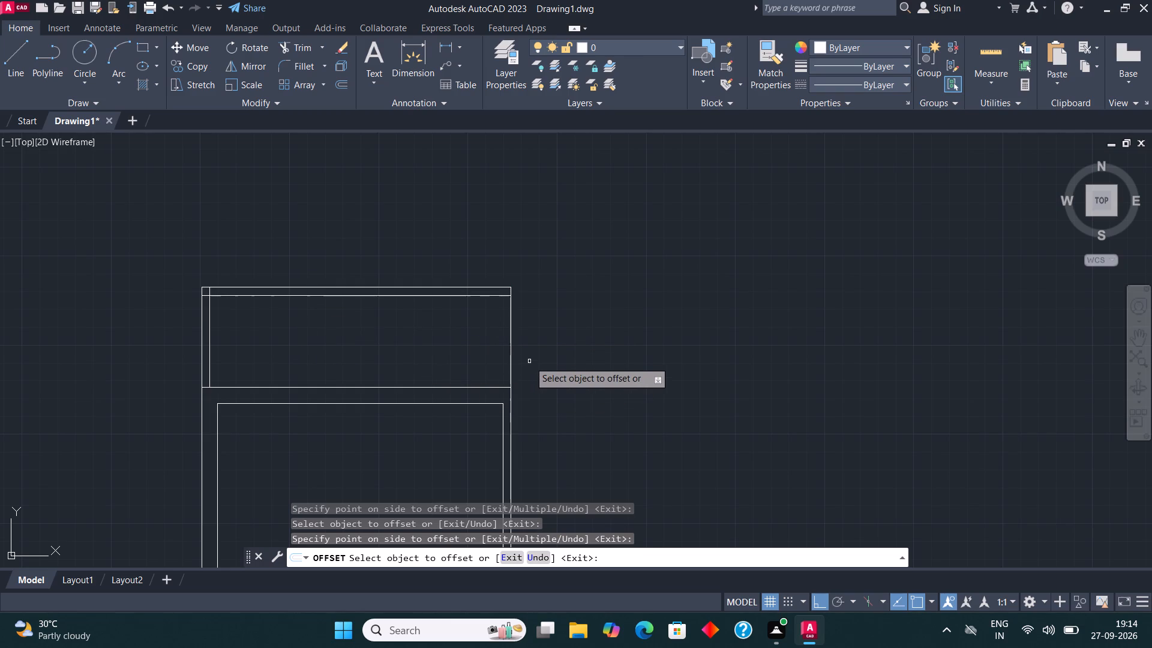
{"action": "left_click", "coordinate": [511, 348]}
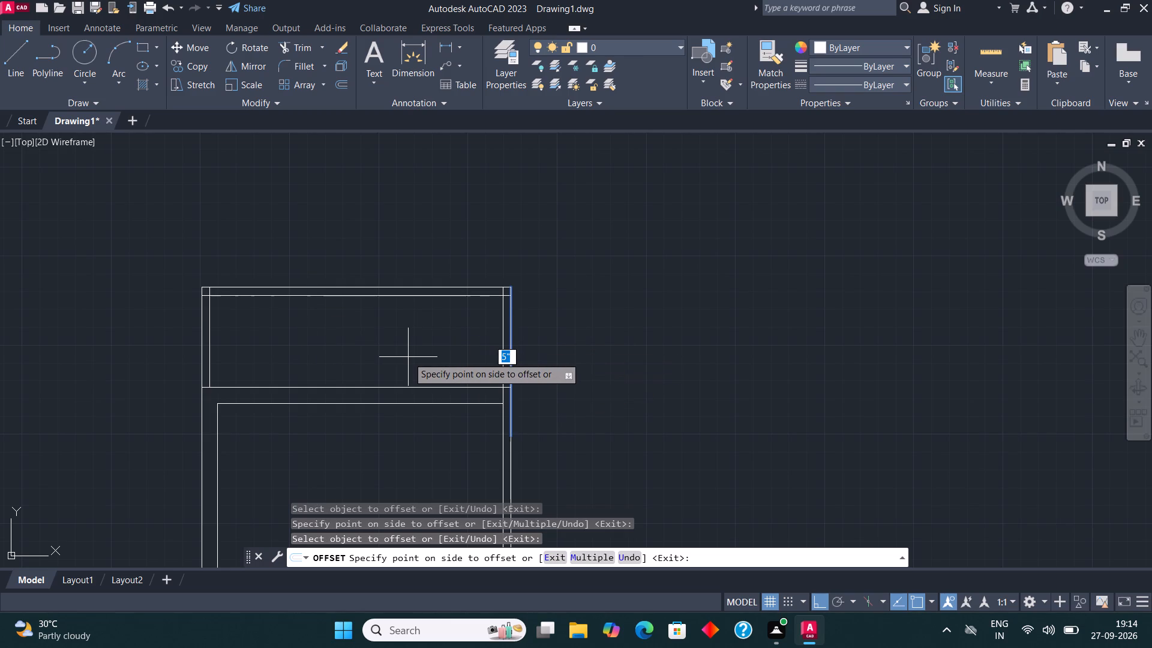
{"action": "type", "text": "9\""}
{"action": "key", "text": "Return"}
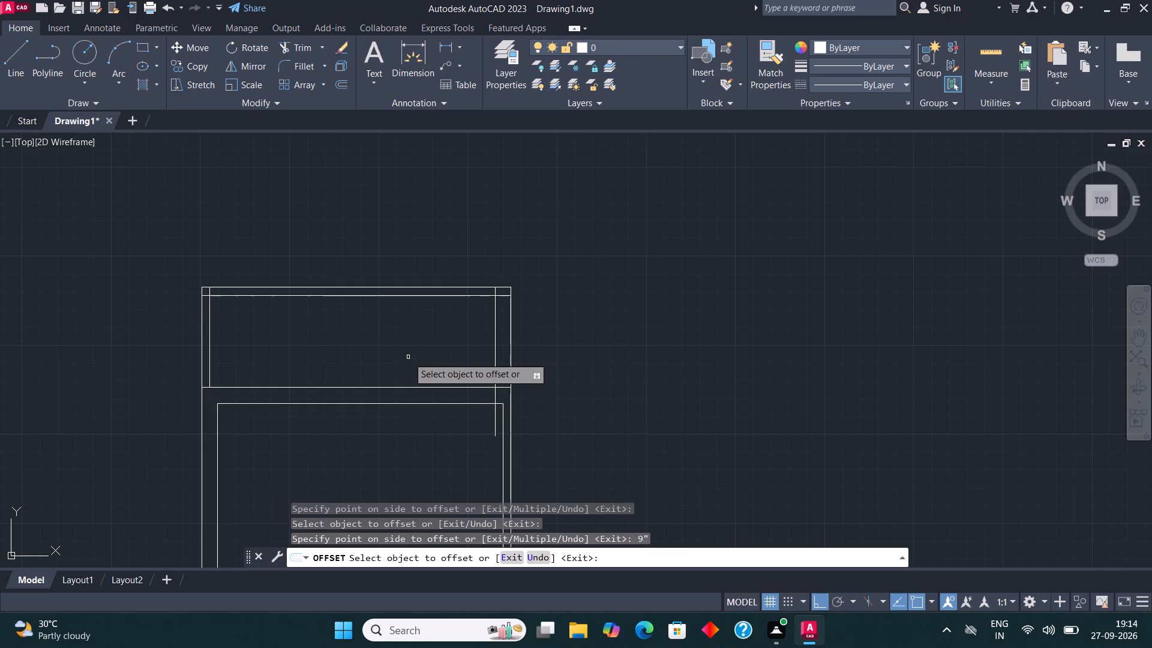
{"action": "key", "text": "Escape"}
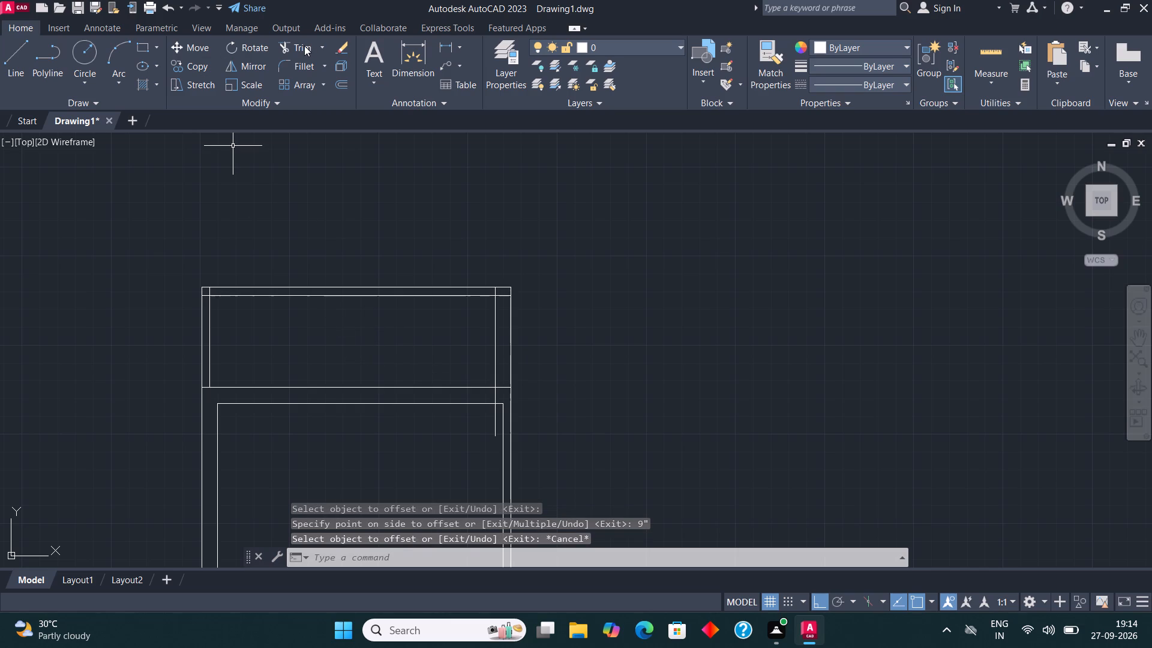
Trim the upper space's inner wall lines at both top corners and where the right one overshoots below the room's top wall.
{"action": "left_click", "coordinate": [304, 46]}
{"action": "left_click", "coordinate": [493, 428]}
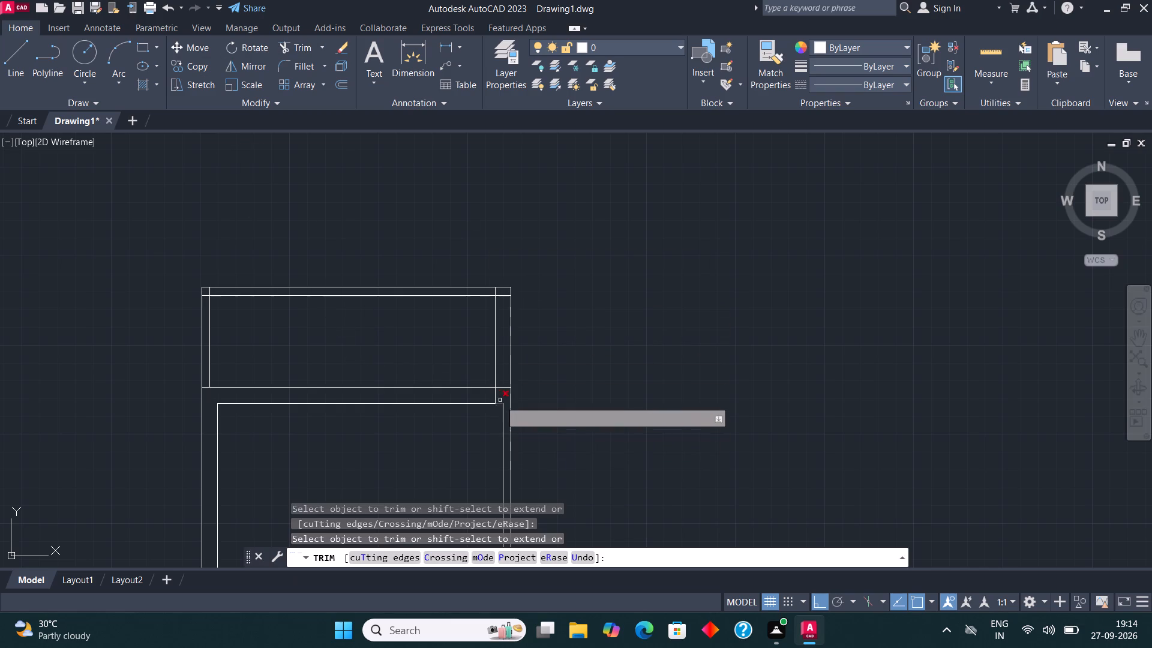
{"action": "left_click", "coordinate": [494, 397]}
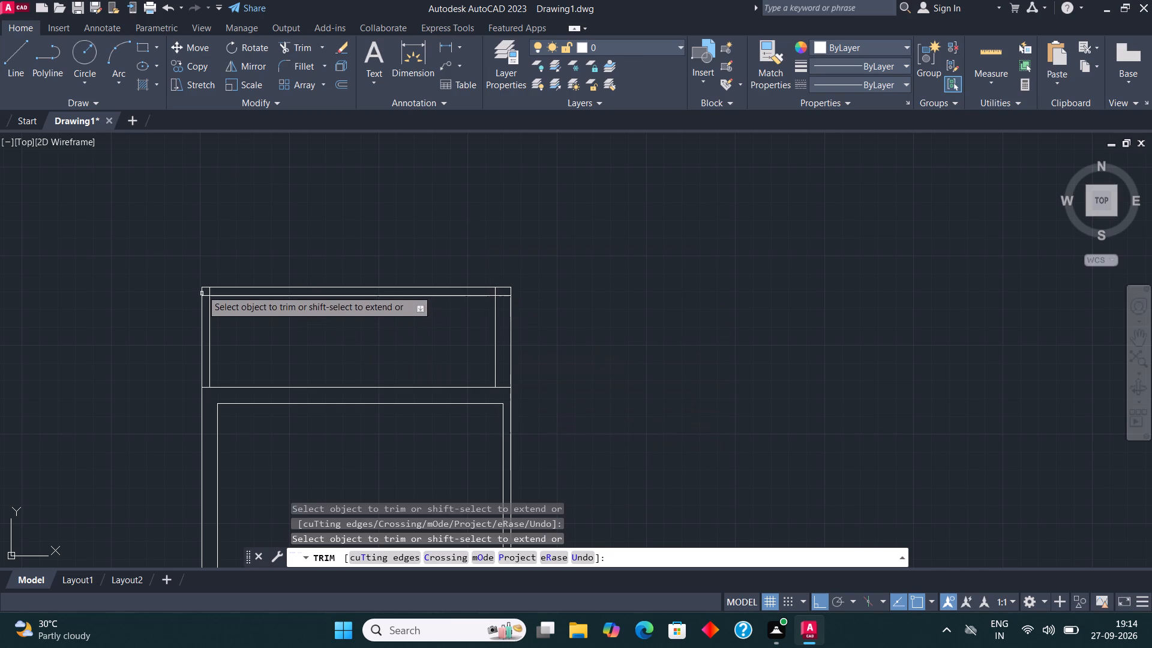
{"action": "scroll", "coordinate": [203, 278], "scroll_direction": "up", "scroll_amount": 2}
{"action": "left_click", "coordinate": [202, 337]}
{"action": "left_click", "coordinate": [200, 309]}
{"action": "left_click_drag", "start_coordinate": [203, 308], "coordinate": [209, 309]}
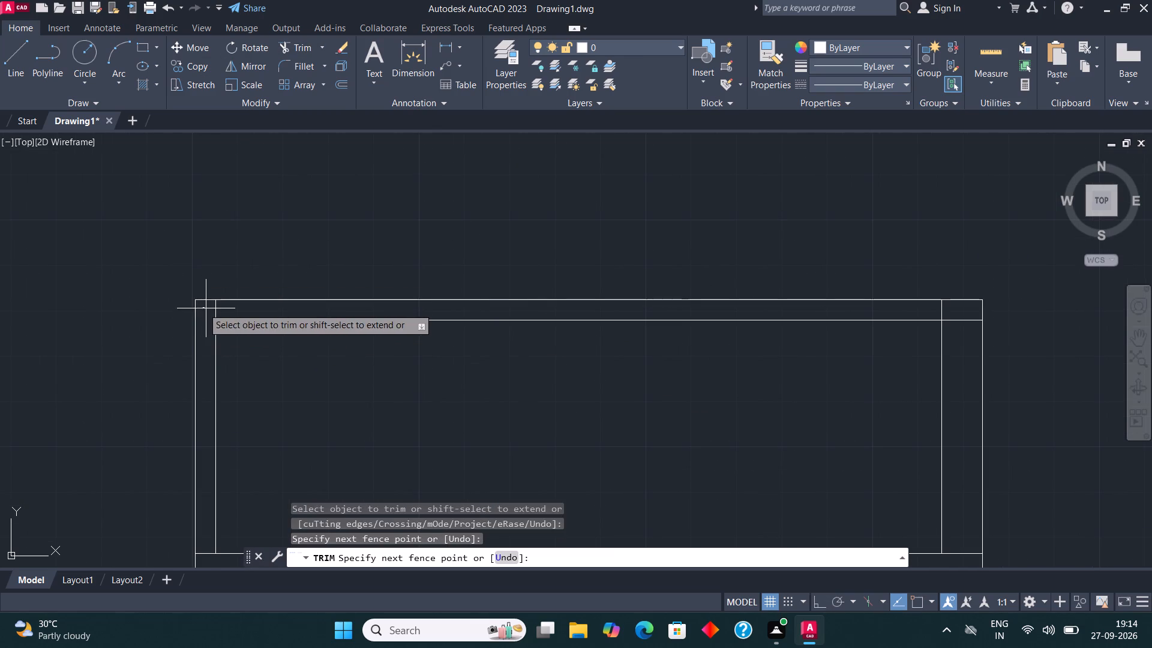
{"action": "left_click_drag", "start_coordinate": [209, 309], "coordinate": [238, 310]}
{"action": "scroll", "coordinate": [283, 314], "scroll_direction": "down", "scroll_amount": 2}
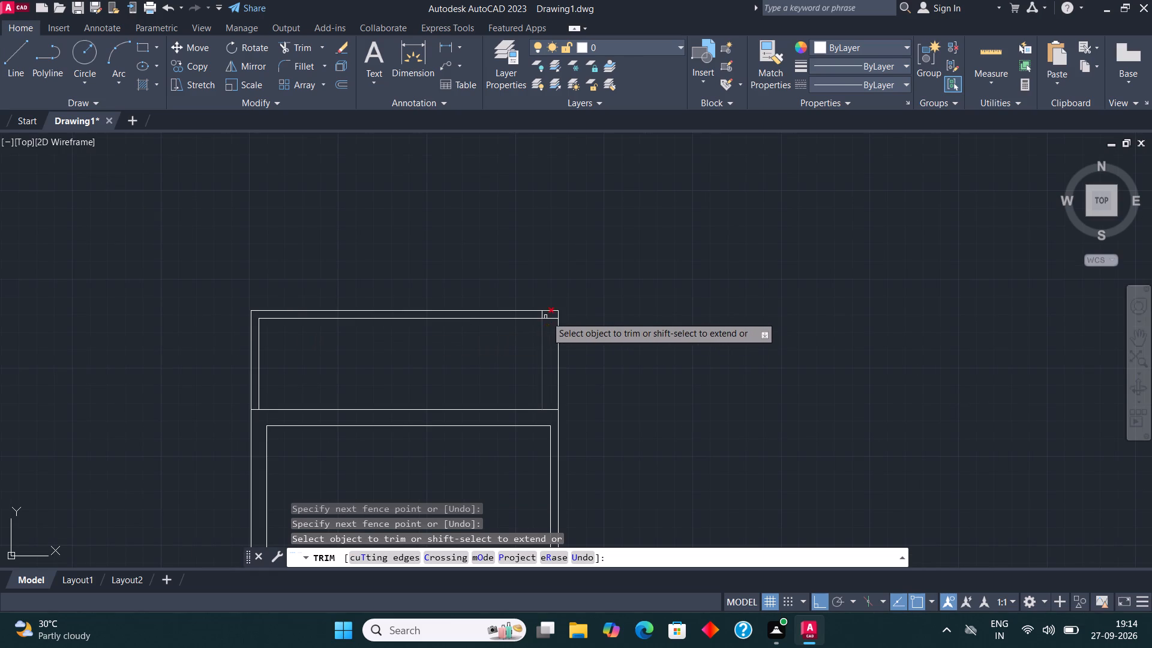
{"action": "scroll", "coordinate": [547, 315], "scroll_direction": "up", "scroll_amount": 4}
{"action": "left_click_drag", "start_coordinate": [473, 317], "coordinate": [544, 363]}
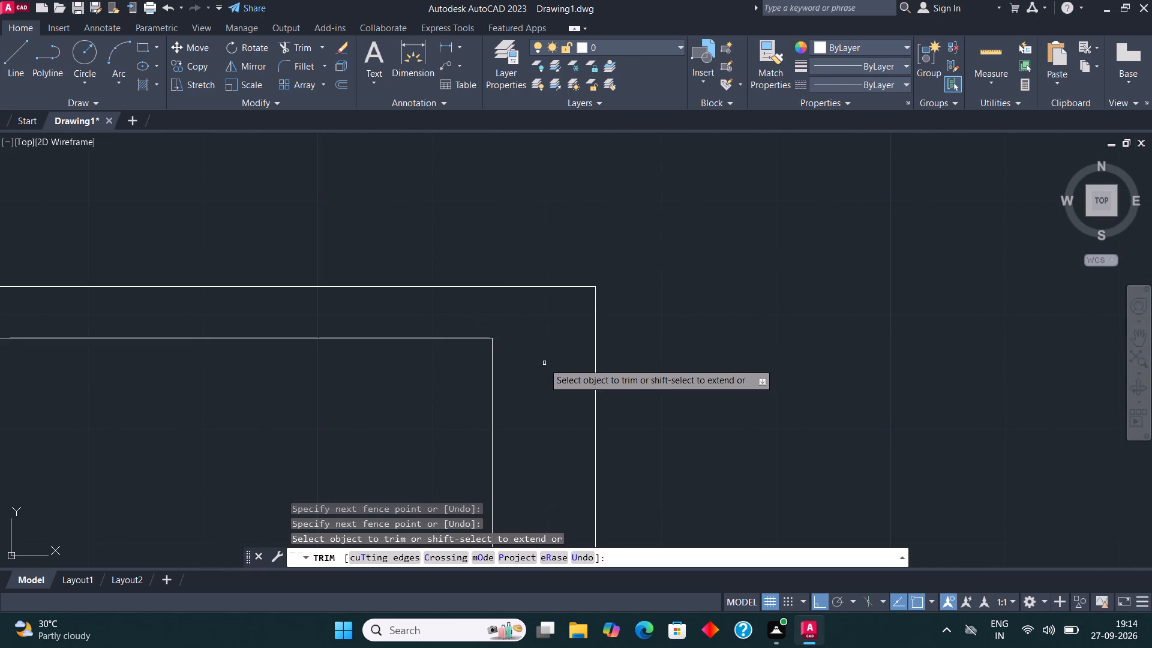
{"action": "scroll", "coordinate": [544, 362], "scroll_direction": "down", "scroll_amount": 4}
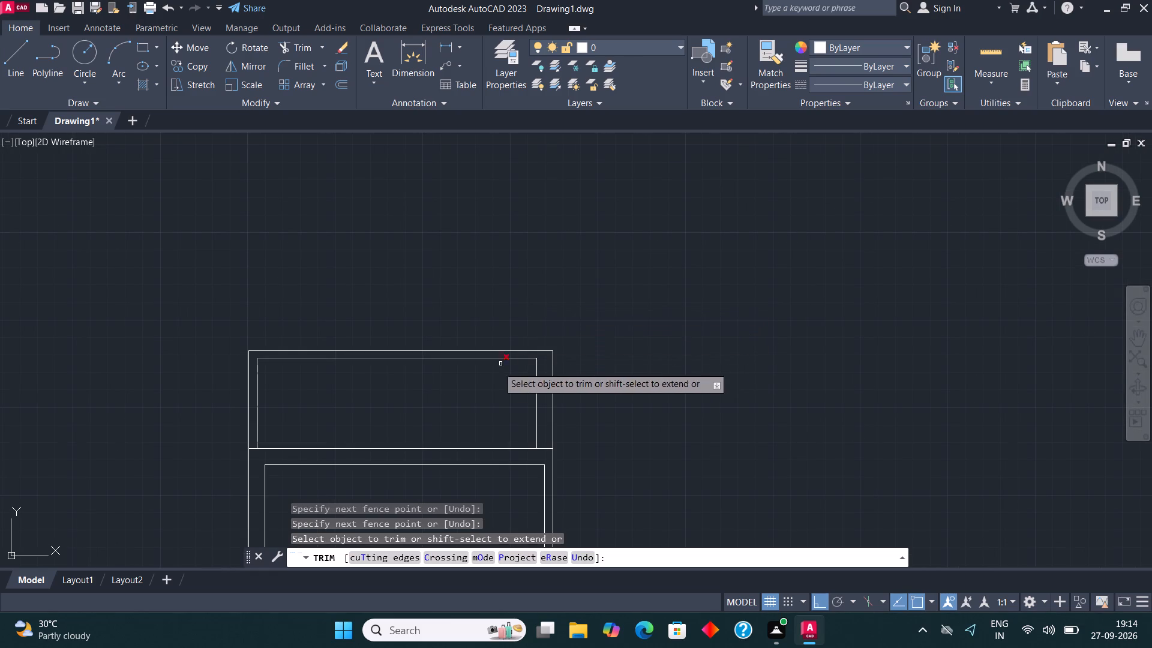
{"action": "key", "text": "Escape"}
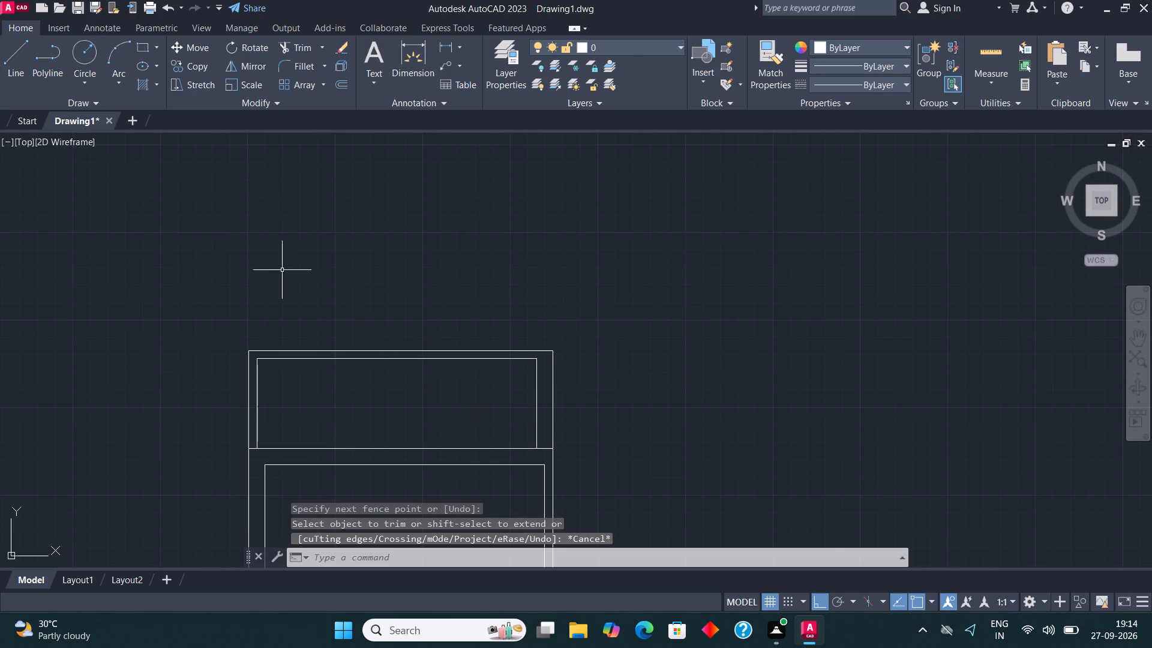
Draw a 12' horizontal line extending right from the upper space's outer top-right corner.
{"action": "scroll", "coordinate": [283, 271], "scroll_direction": "down", "scroll_amount": 3}
{"action": "scroll", "coordinate": [350, 320], "scroll_direction": "up", "scroll_amount": 2}
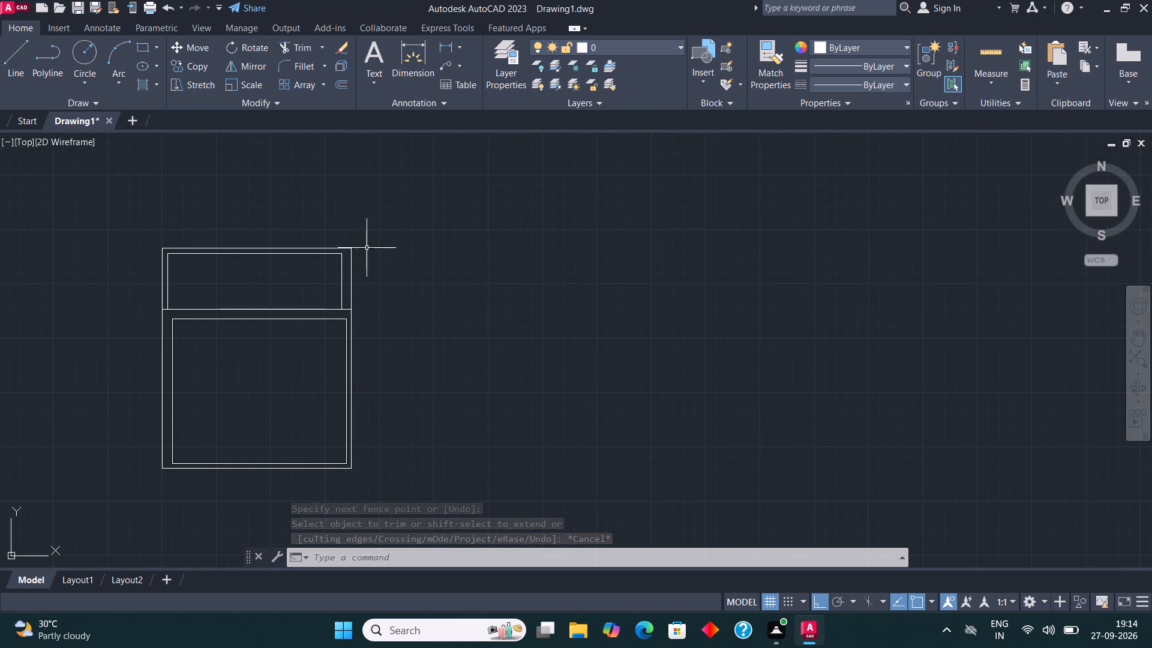
{"action": "scroll", "coordinate": [359, 255], "scroll_direction": "up", "scroll_amount": 3}
{"action": "left_click", "coordinate": [19, 65]}
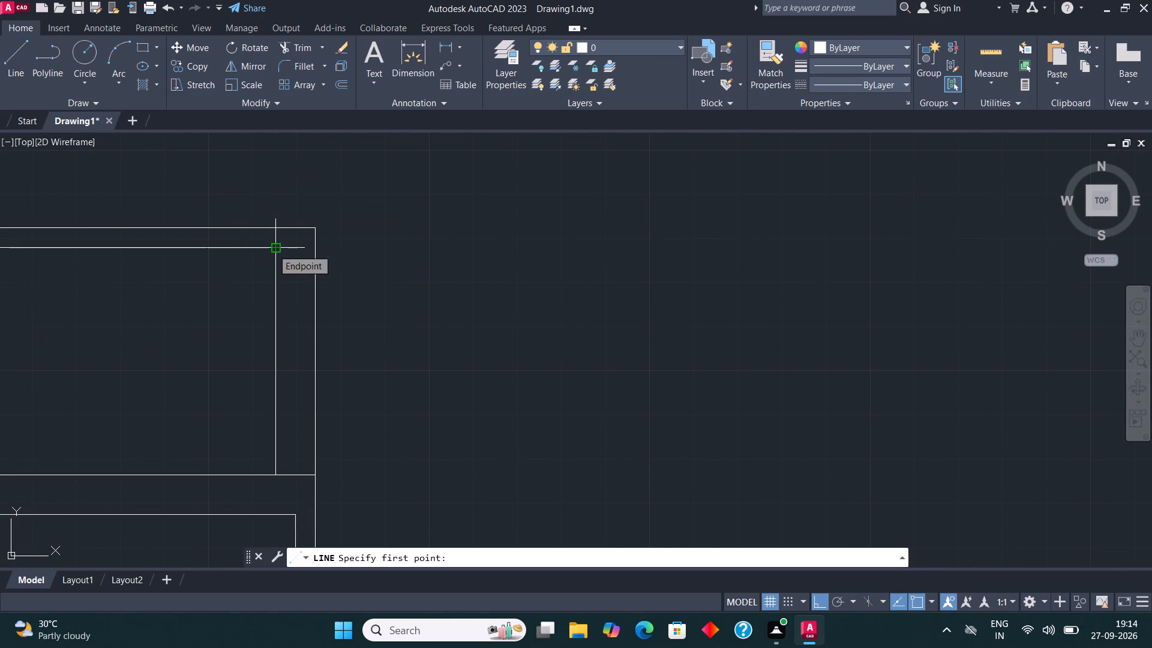
{"action": "scroll", "coordinate": [392, 313], "scroll_direction": "down", "scroll_amount": 3}
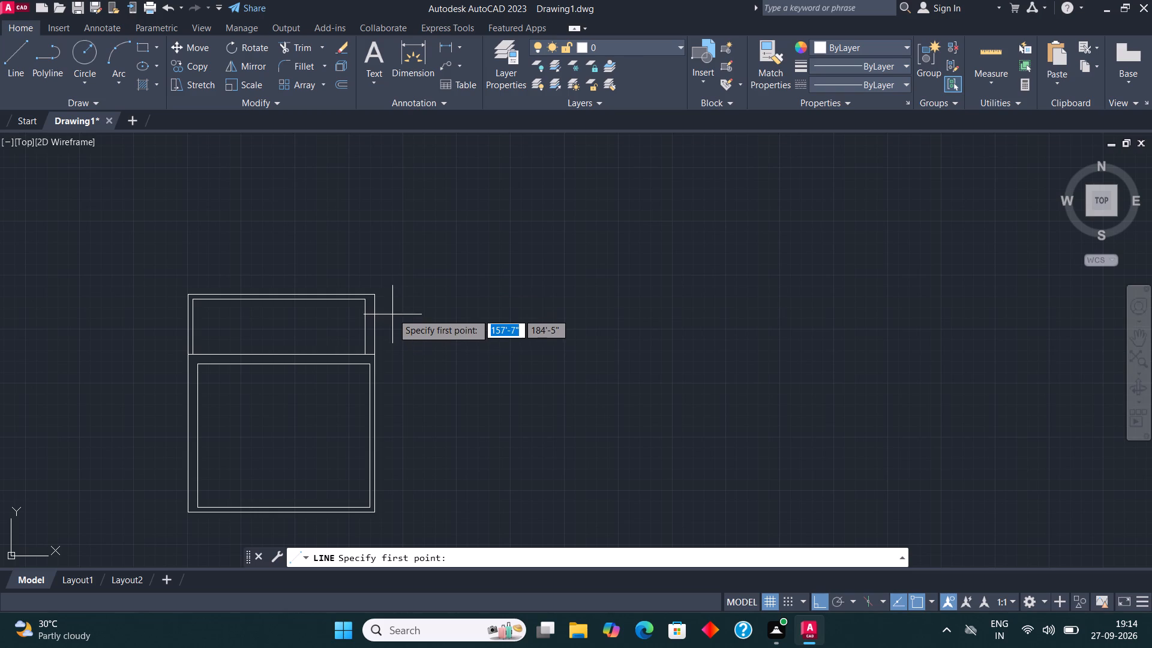
{"action": "scroll", "coordinate": [384, 295], "scroll_direction": "up", "scroll_amount": 1}
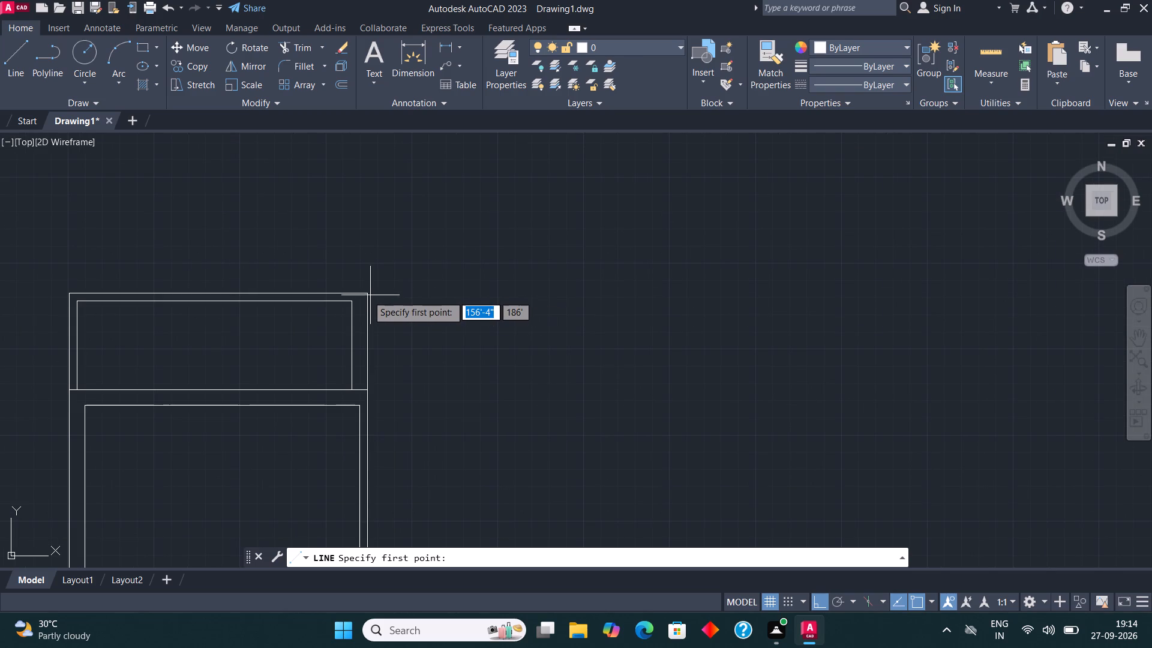
{"action": "left_click", "coordinate": [368, 297]}
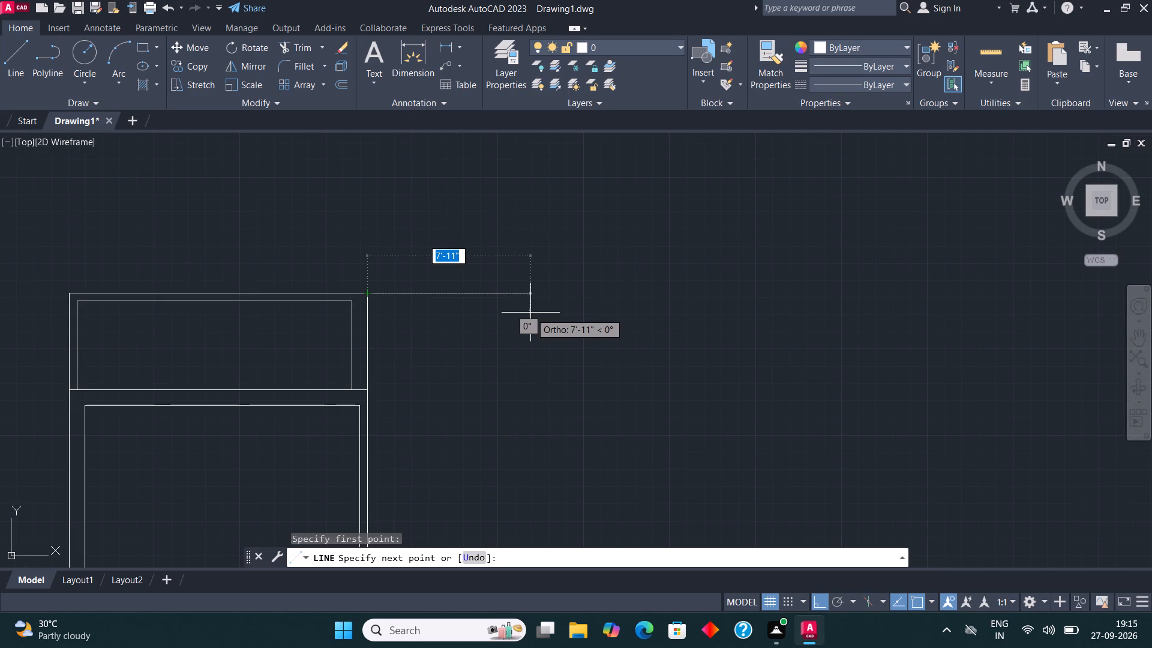
{"action": "type", "text": "12'"}
{"action": "key", "text": "Return"}
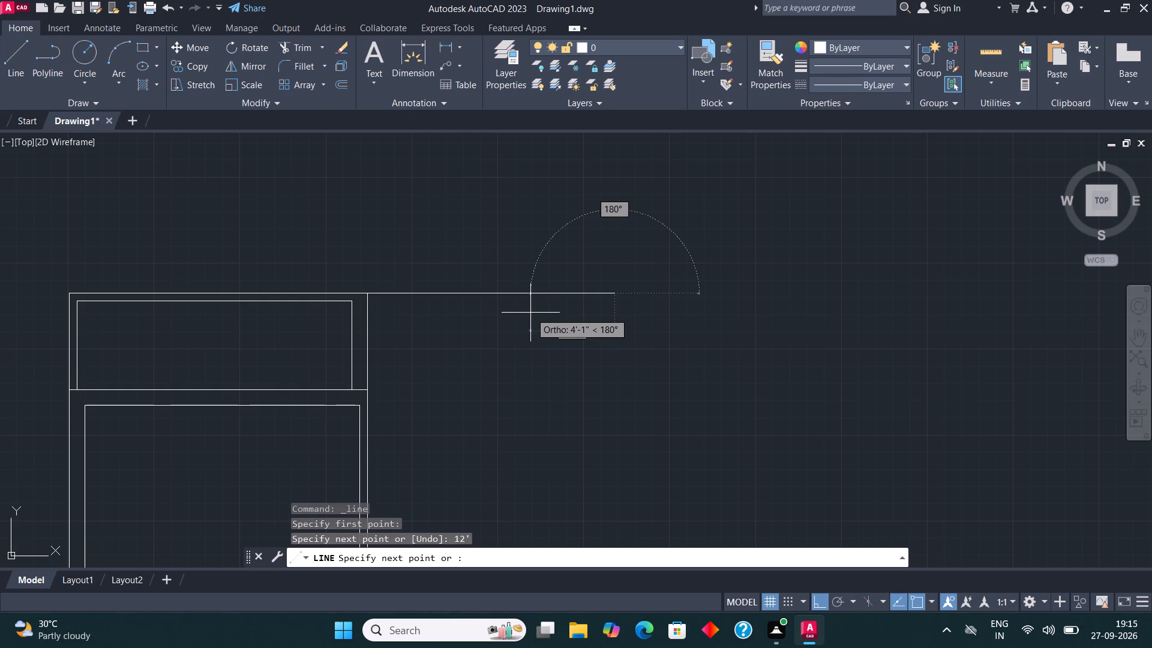
{"action": "key", "text": "Escape"}
Copy the 12' line 9" straight down to form the other face of the wall.
{"action": "scroll", "coordinate": [347, 283], "scroll_direction": "down", "scroll_amount": 2}
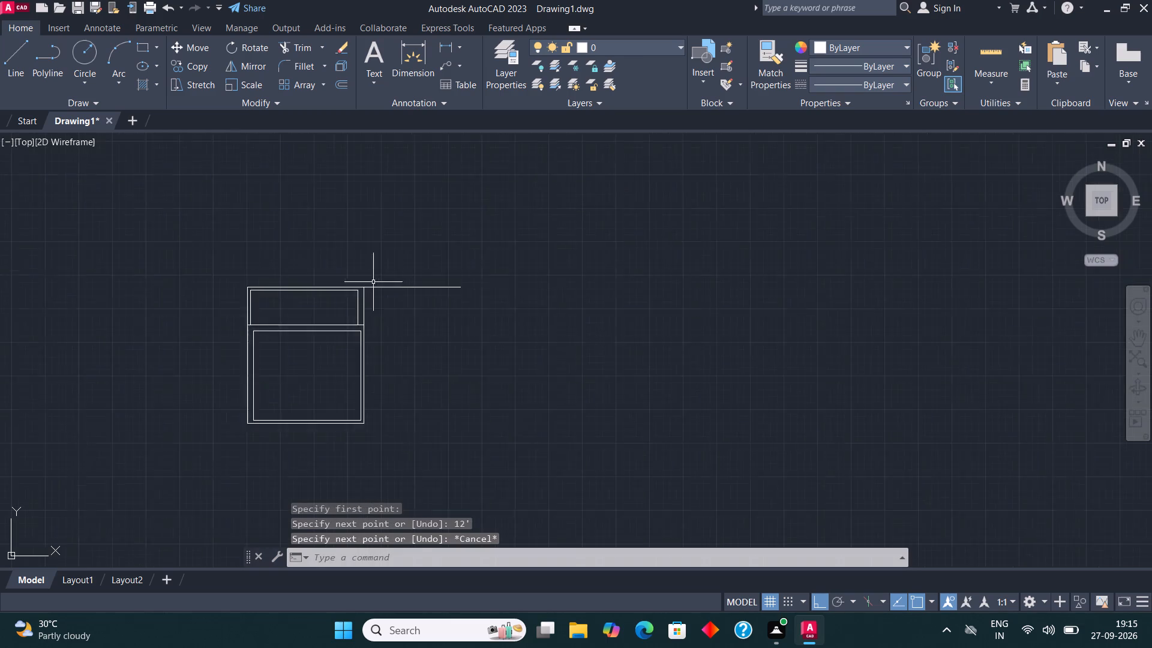
{"action": "scroll", "coordinate": [376, 282], "scroll_direction": "down", "scroll_amount": 1}
{"action": "scroll", "coordinate": [394, 289], "scroll_direction": "up", "scroll_amount": 3}
{"action": "left_click", "coordinate": [382, 275]}
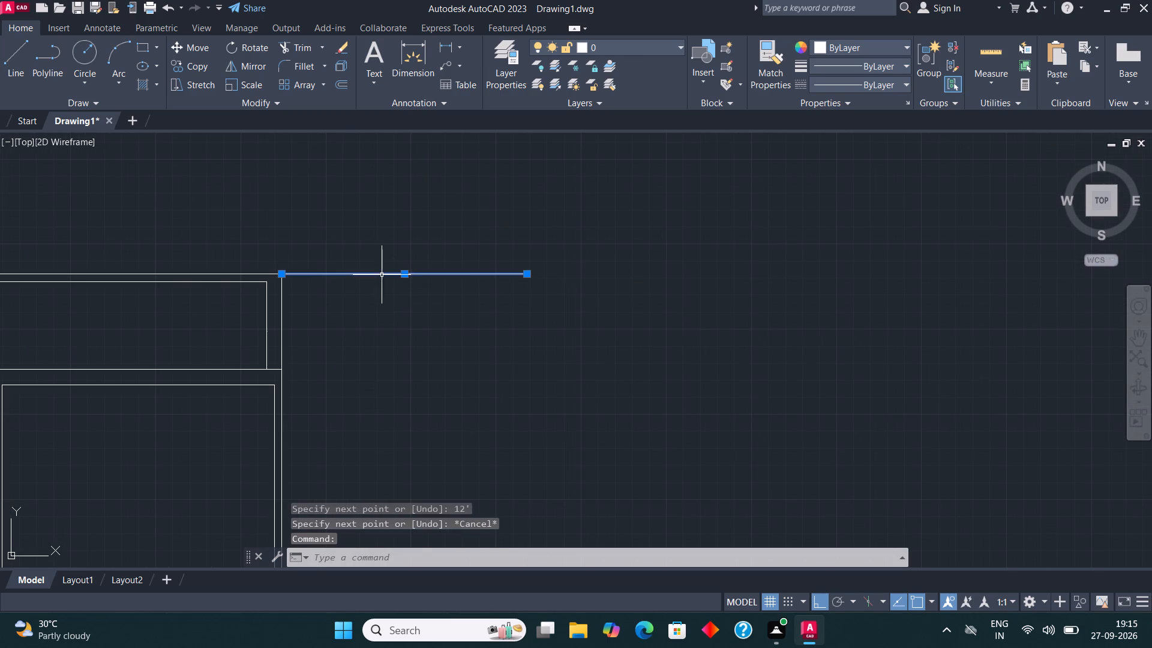
{"action": "left_click", "coordinate": [198, 66]}
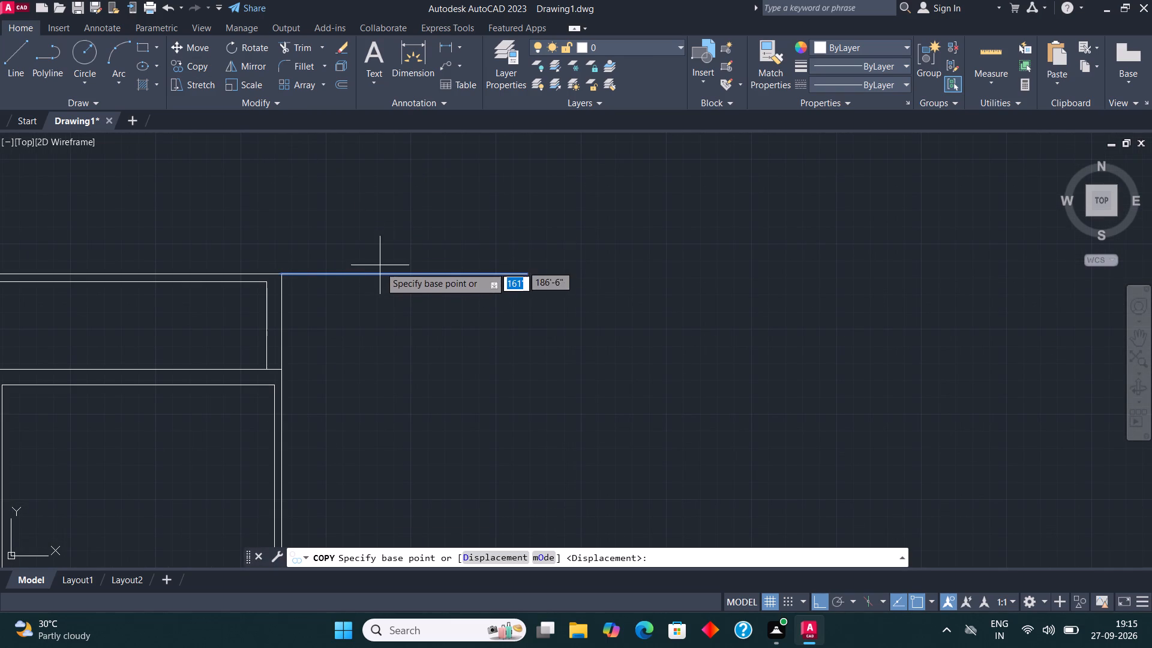
{"action": "left_click", "coordinate": [378, 275]}
{"action": "type", "text": "9\""}
{"action": "key", "text": "Return"}
{"action": "key", "text": "Escape"}
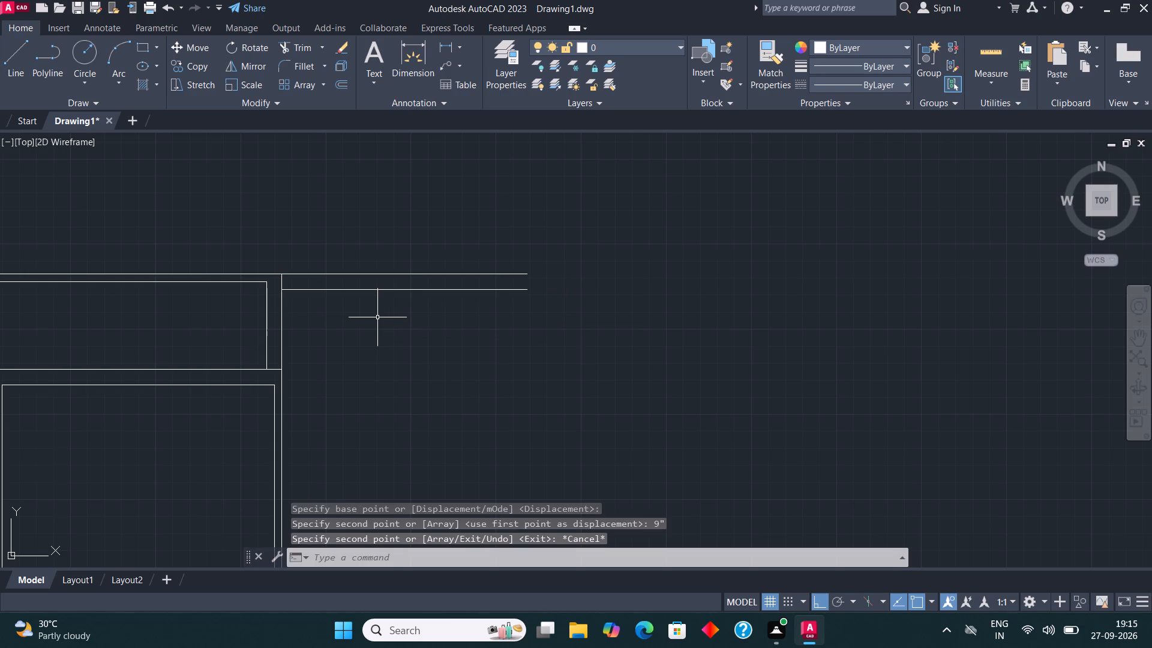
Draw a 12'4" vertical line straight down from the right end of the lower 12' wall line.
{"action": "left_click", "coordinate": [22, 61]}
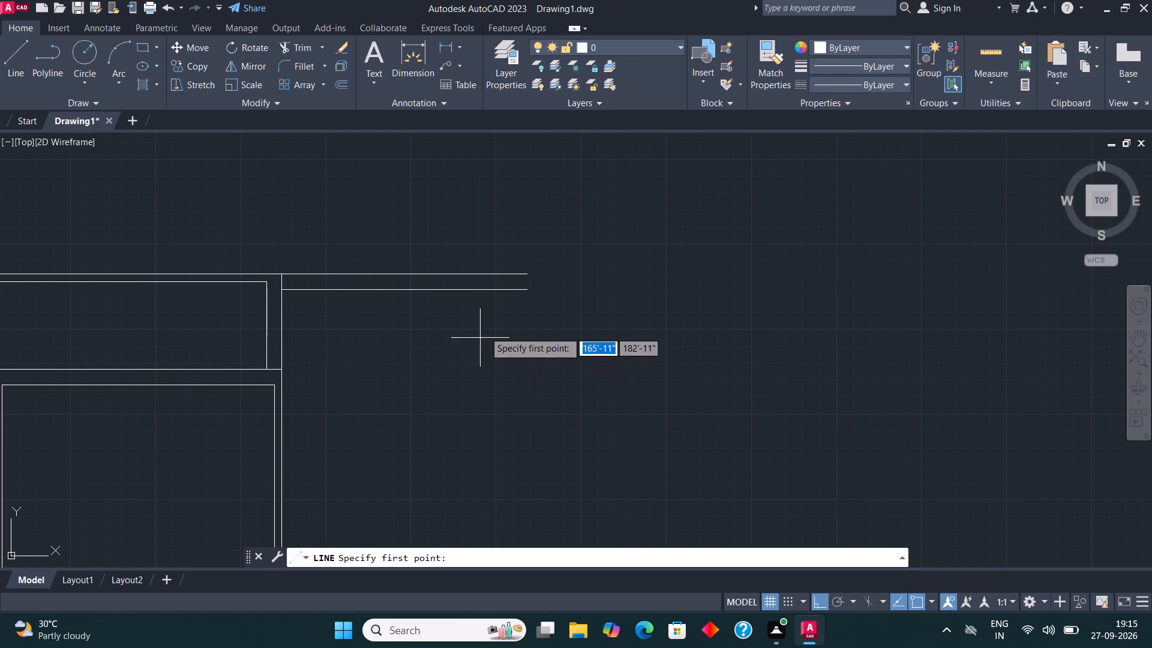
{"action": "left_click", "coordinate": [526, 292]}
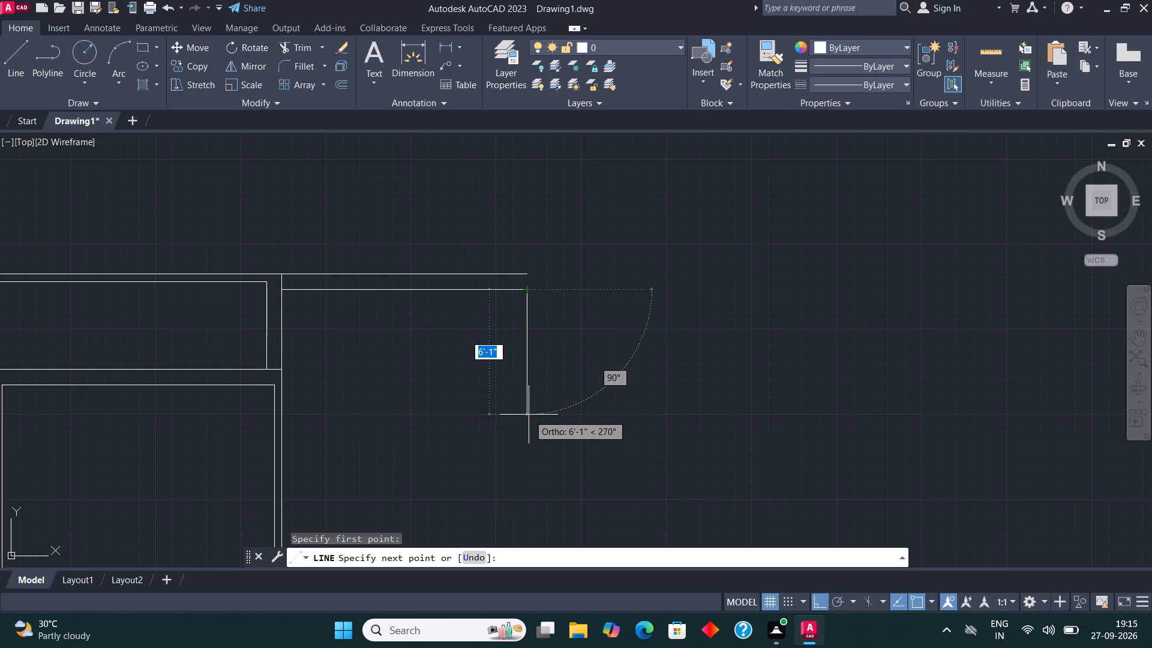
{"action": "type", "text": "12'4\""}
{"action": "key", "text": "Return"}
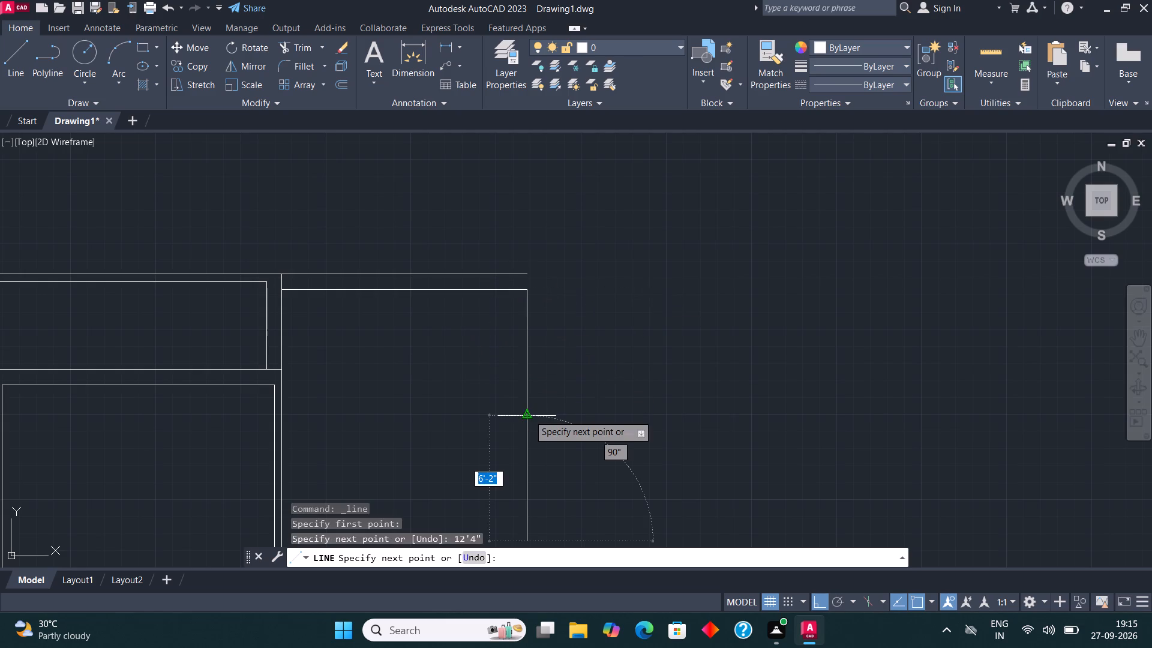
{"action": "key", "text": "Escape"}
Offset the 12'4" vertical line 4.5" to the right to form the wall's outer face.
{"action": "scroll", "coordinate": [538, 404], "scroll_direction": "down", "scroll_amount": 1}
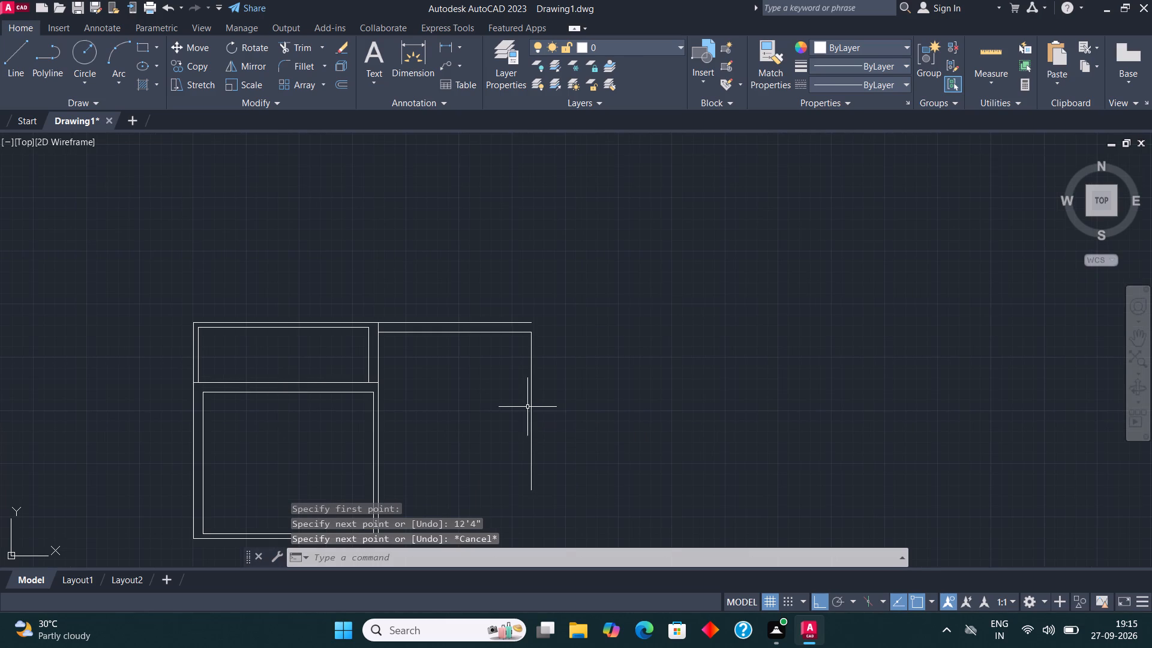
{"action": "scroll", "coordinate": [545, 464], "scroll_direction": "up", "scroll_amount": 1}
{"action": "left_click", "coordinate": [522, 414]}
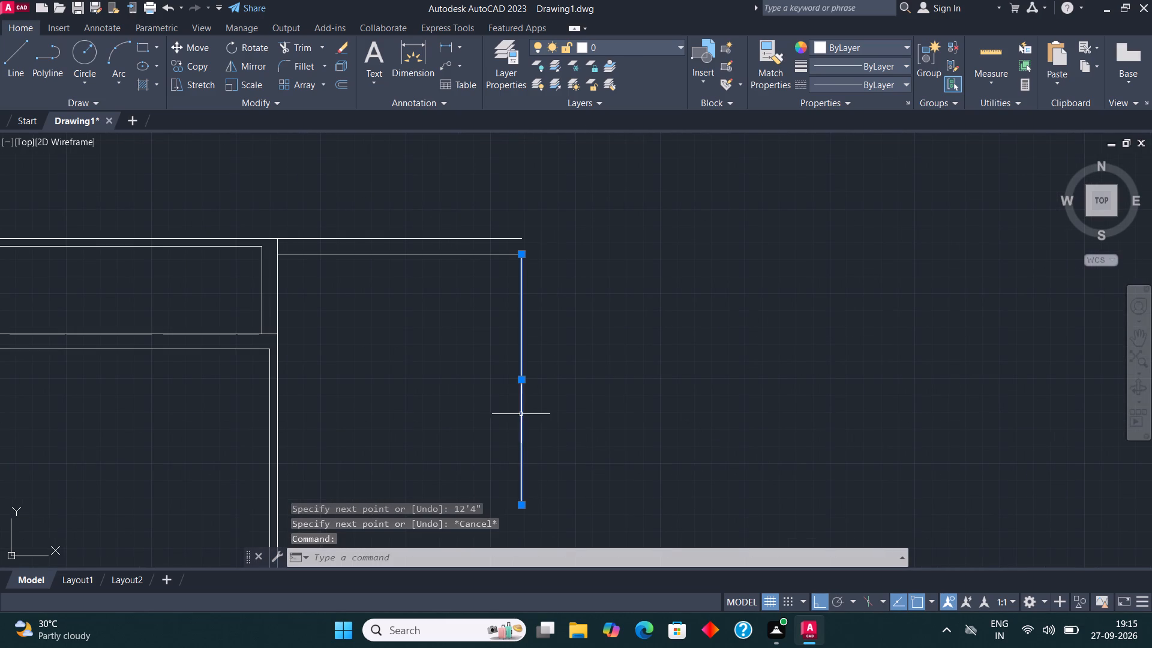
{"action": "left_click", "coordinate": [342, 83]}
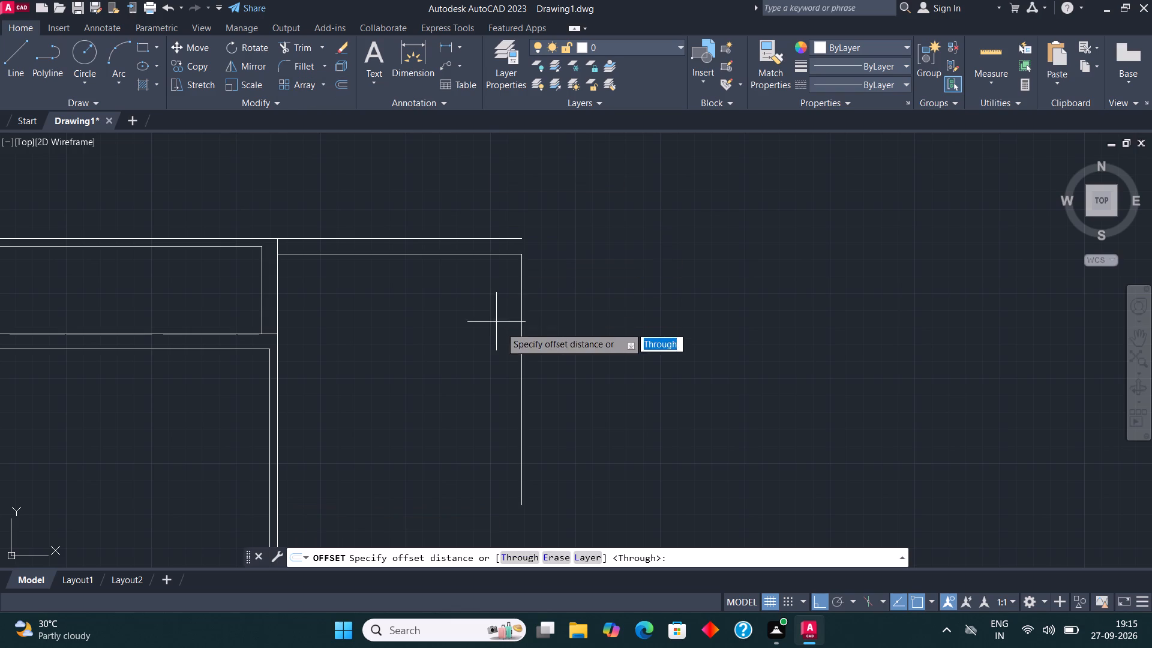
{"action": "left_click", "coordinate": [520, 356]}
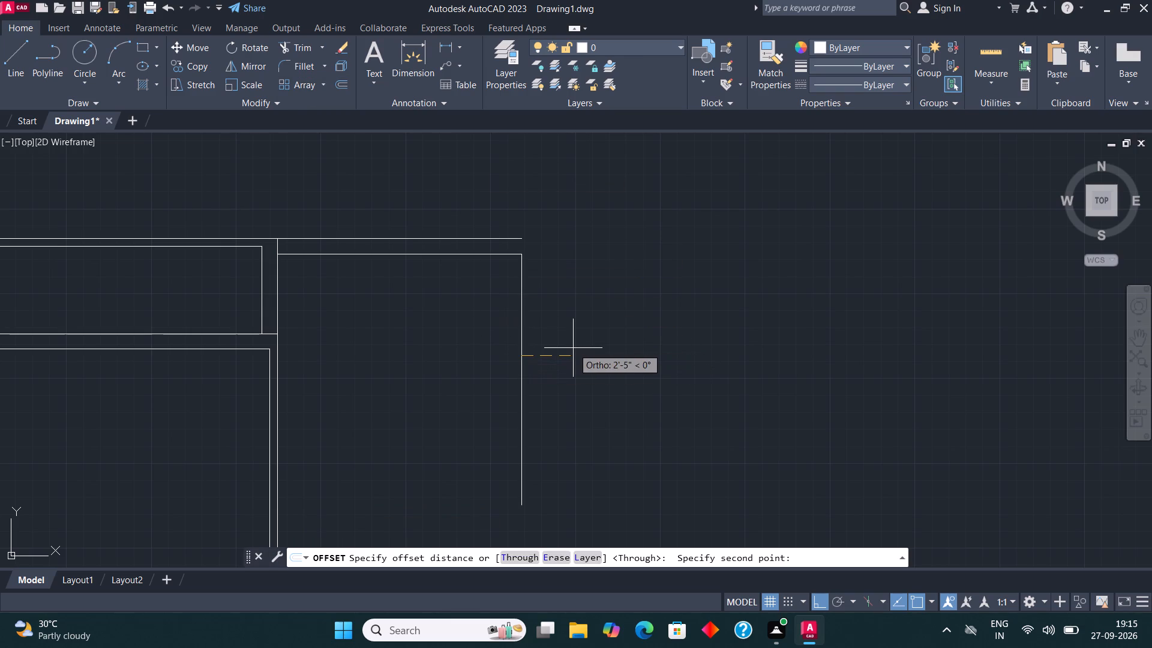
{"action": "type", "text": "4.5\""}
{"action": "key", "text": "Return"}
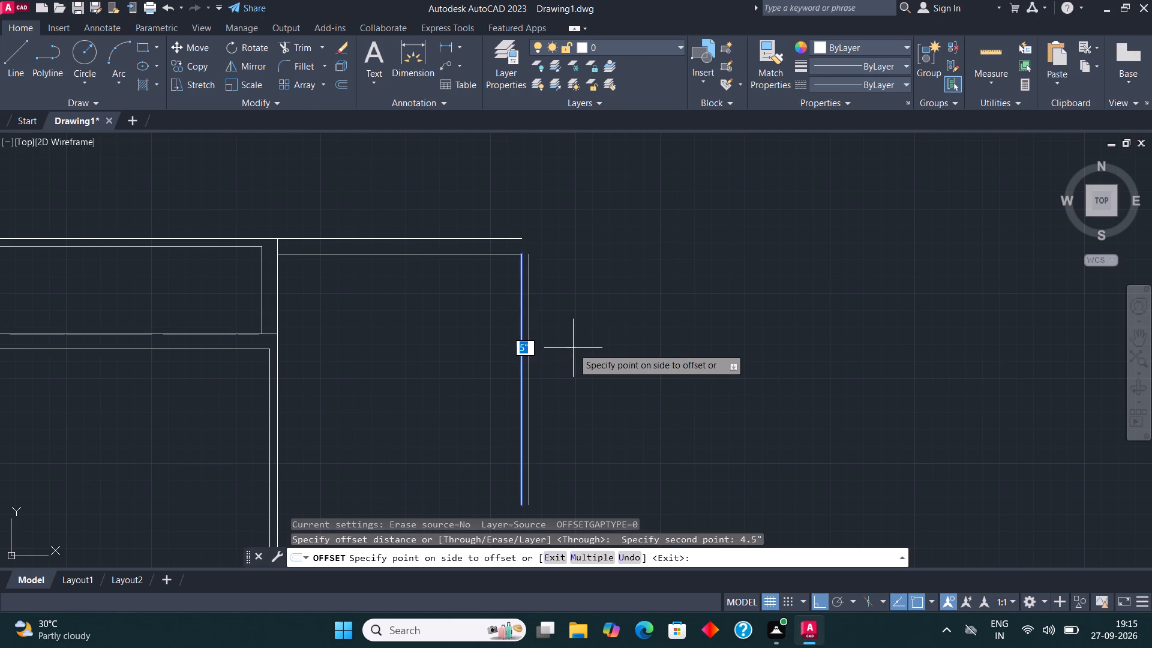
{"action": "left_click", "coordinate": [573, 348]}
{"action": "scroll", "coordinate": [548, 271], "scroll_direction": "down", "scroll_amount": 1}
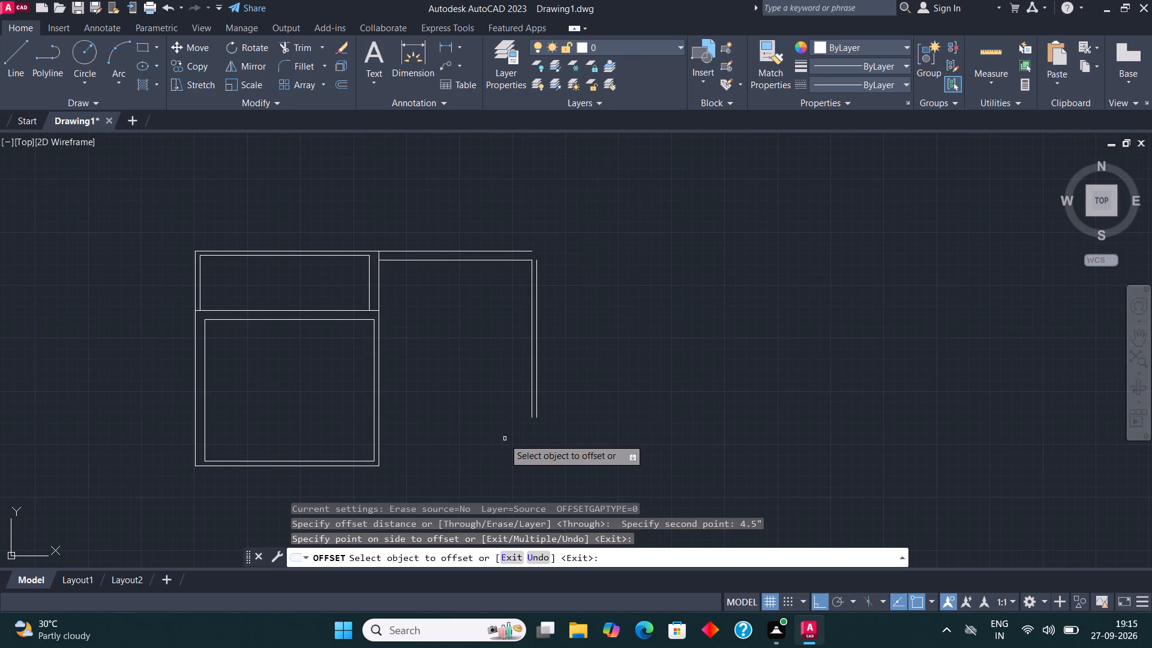
{"action": "key", "text": "Escape"}
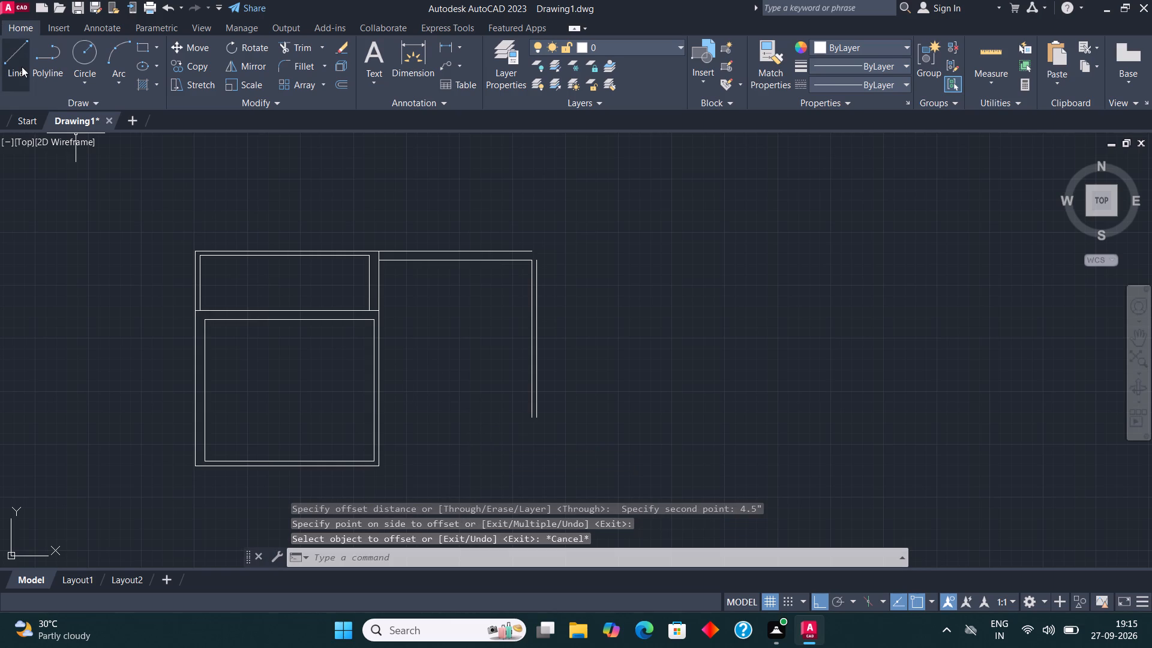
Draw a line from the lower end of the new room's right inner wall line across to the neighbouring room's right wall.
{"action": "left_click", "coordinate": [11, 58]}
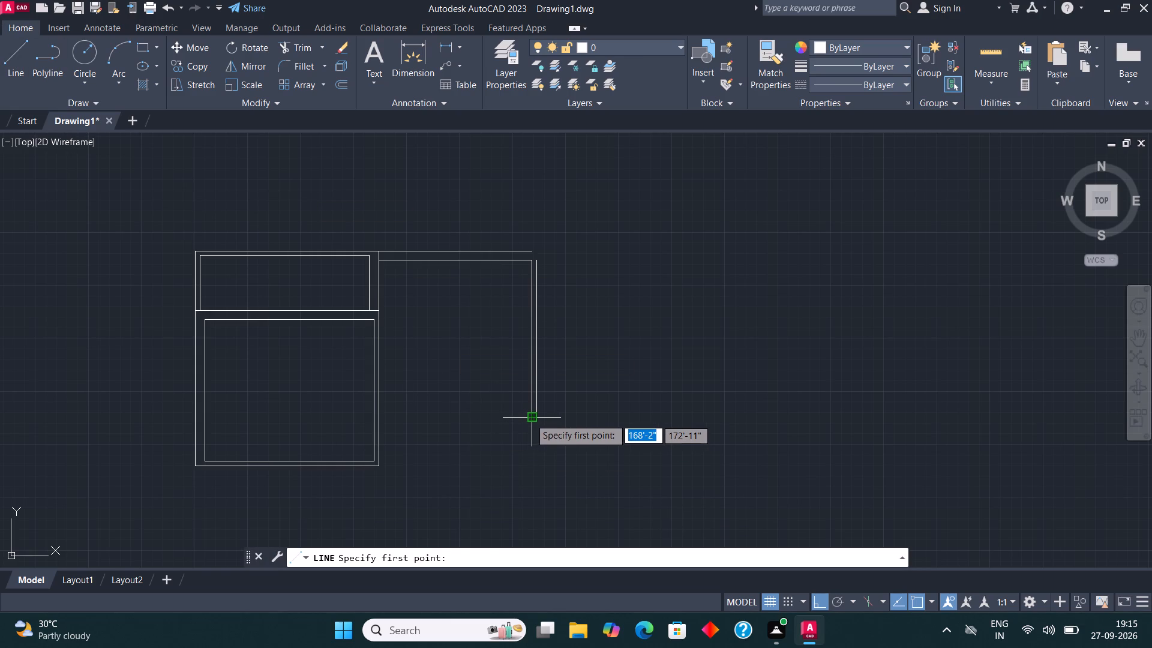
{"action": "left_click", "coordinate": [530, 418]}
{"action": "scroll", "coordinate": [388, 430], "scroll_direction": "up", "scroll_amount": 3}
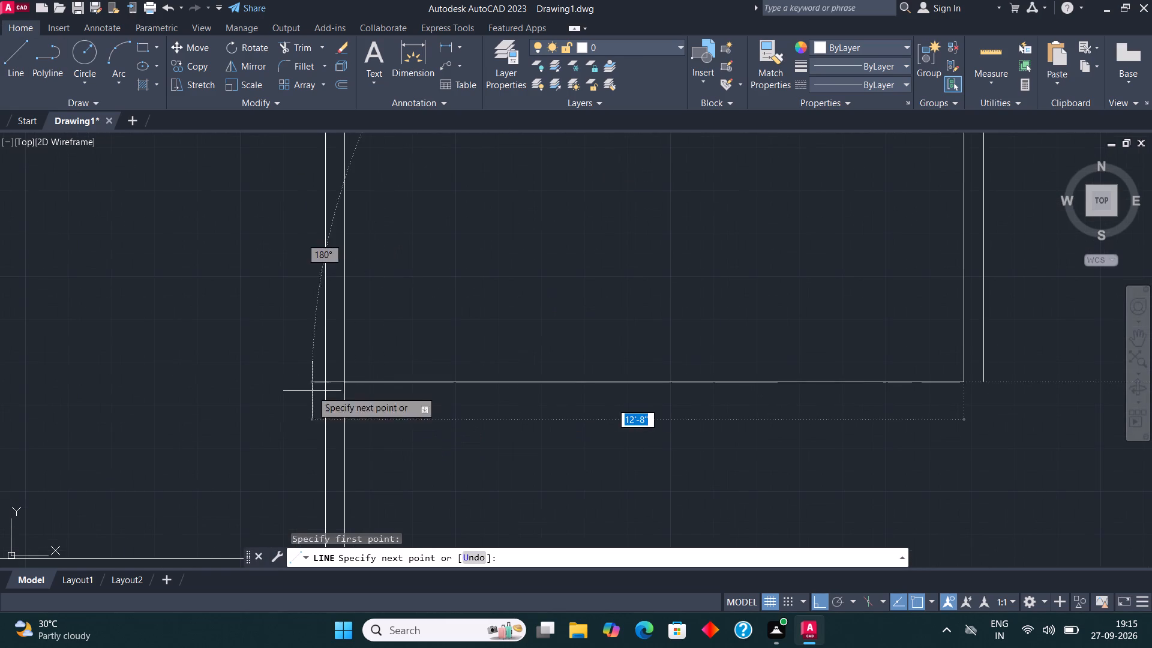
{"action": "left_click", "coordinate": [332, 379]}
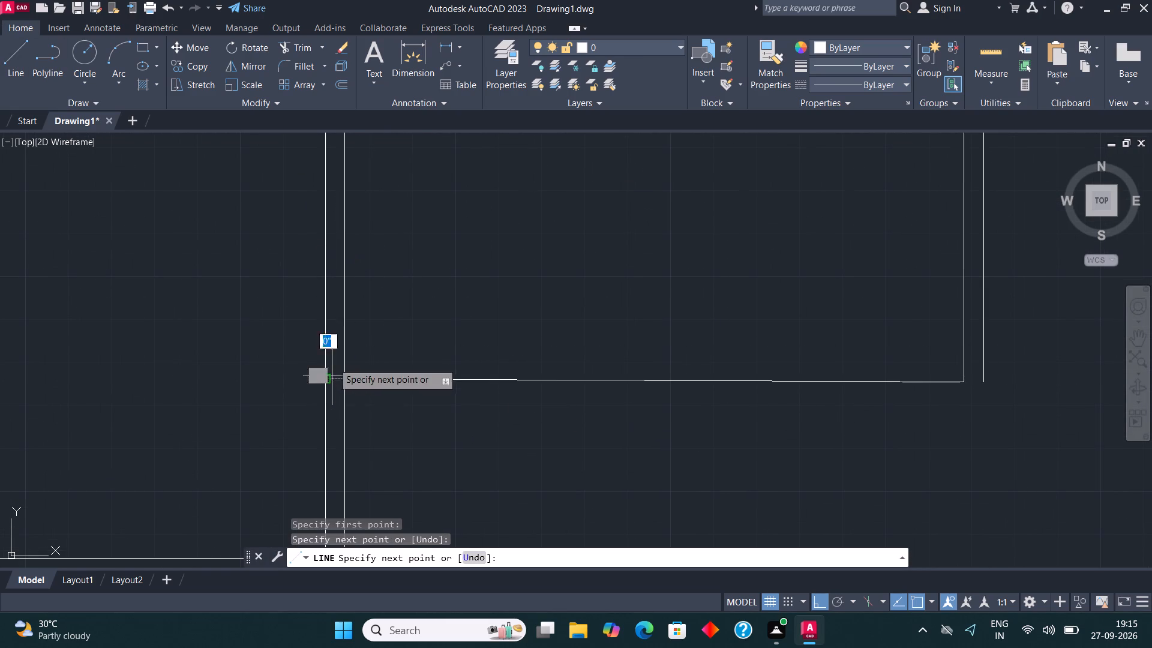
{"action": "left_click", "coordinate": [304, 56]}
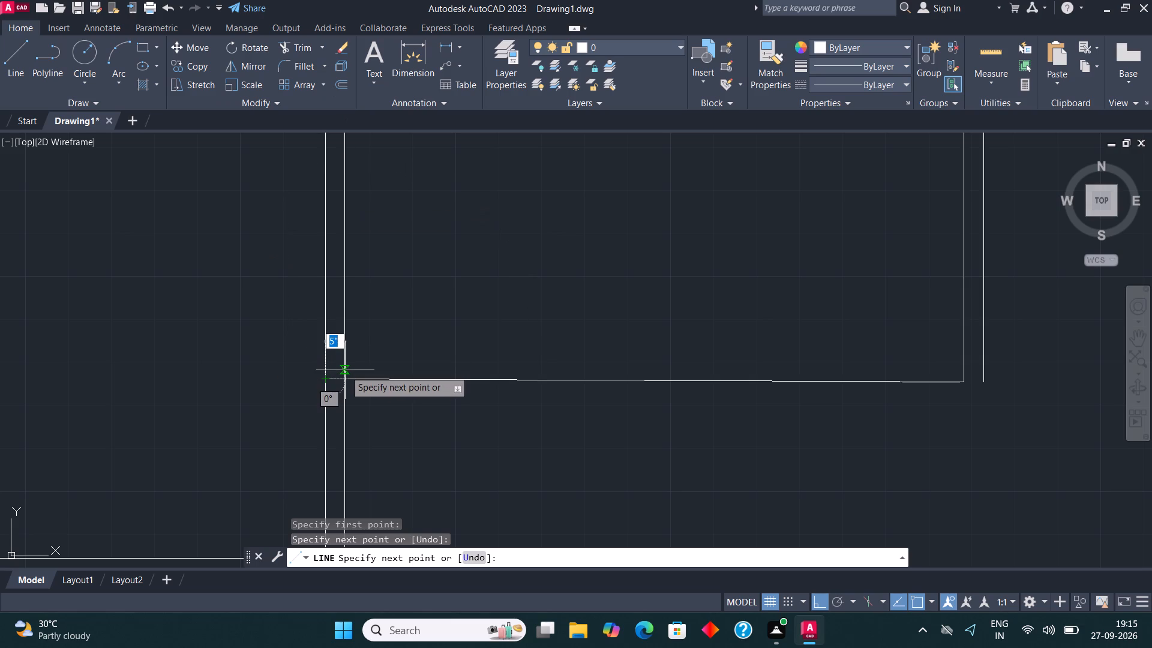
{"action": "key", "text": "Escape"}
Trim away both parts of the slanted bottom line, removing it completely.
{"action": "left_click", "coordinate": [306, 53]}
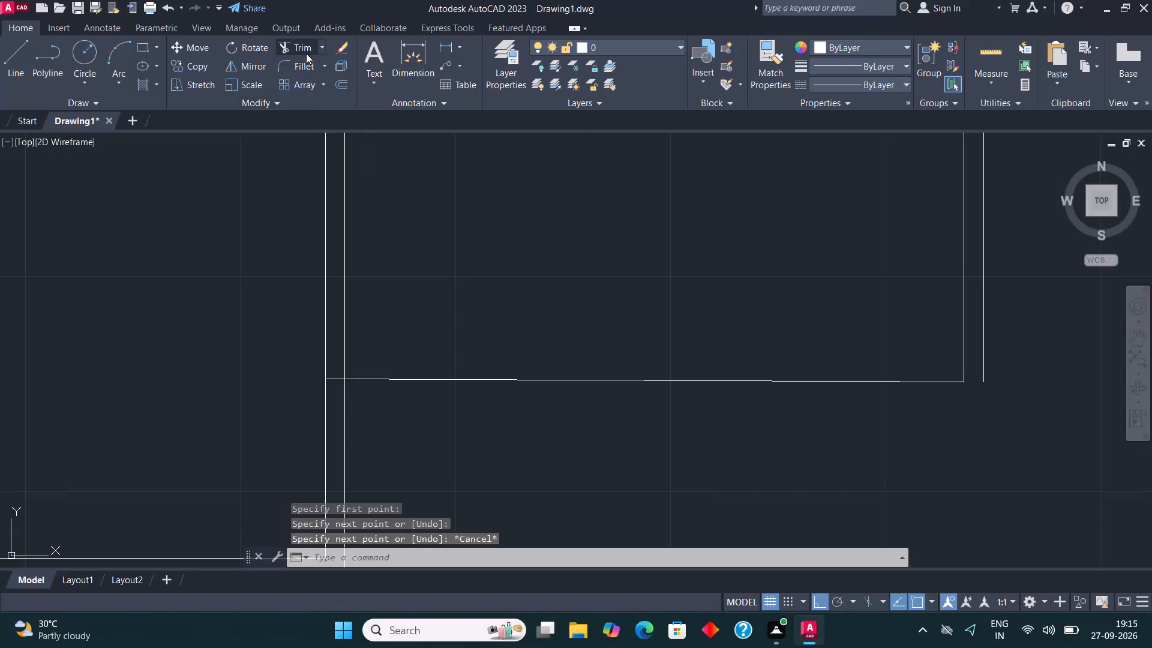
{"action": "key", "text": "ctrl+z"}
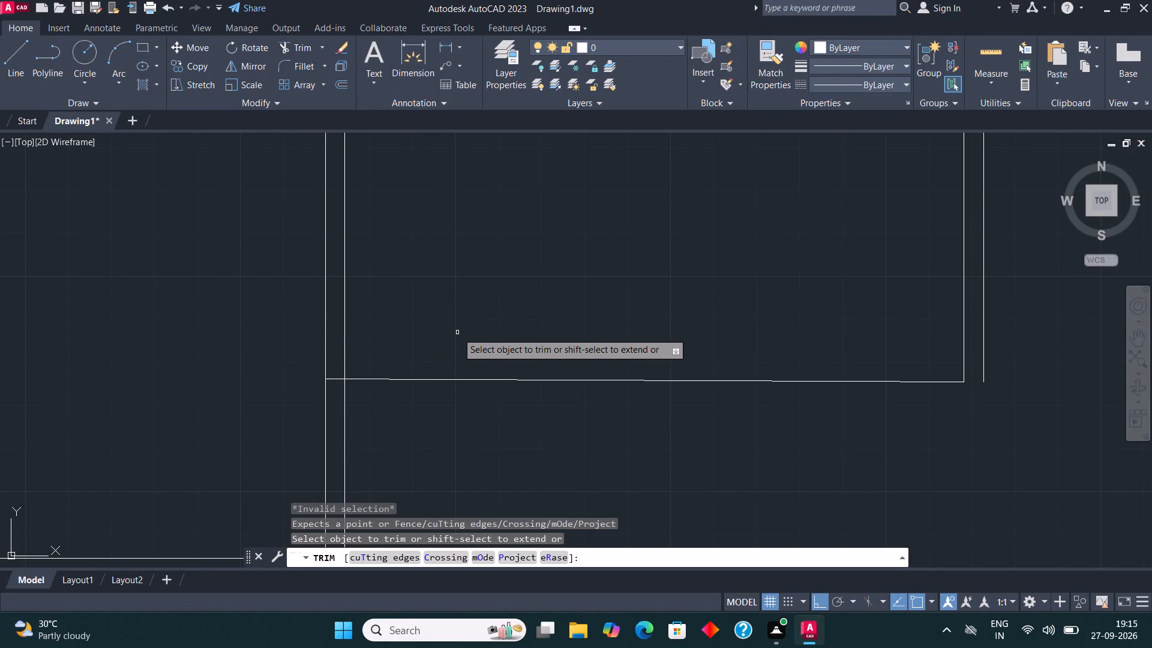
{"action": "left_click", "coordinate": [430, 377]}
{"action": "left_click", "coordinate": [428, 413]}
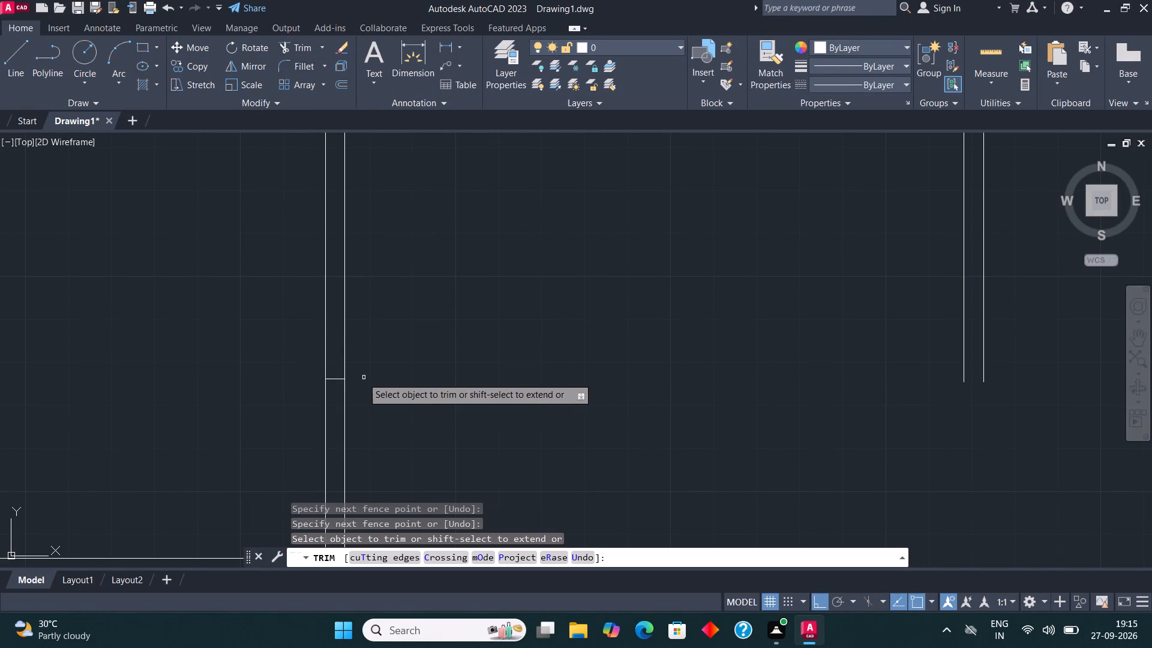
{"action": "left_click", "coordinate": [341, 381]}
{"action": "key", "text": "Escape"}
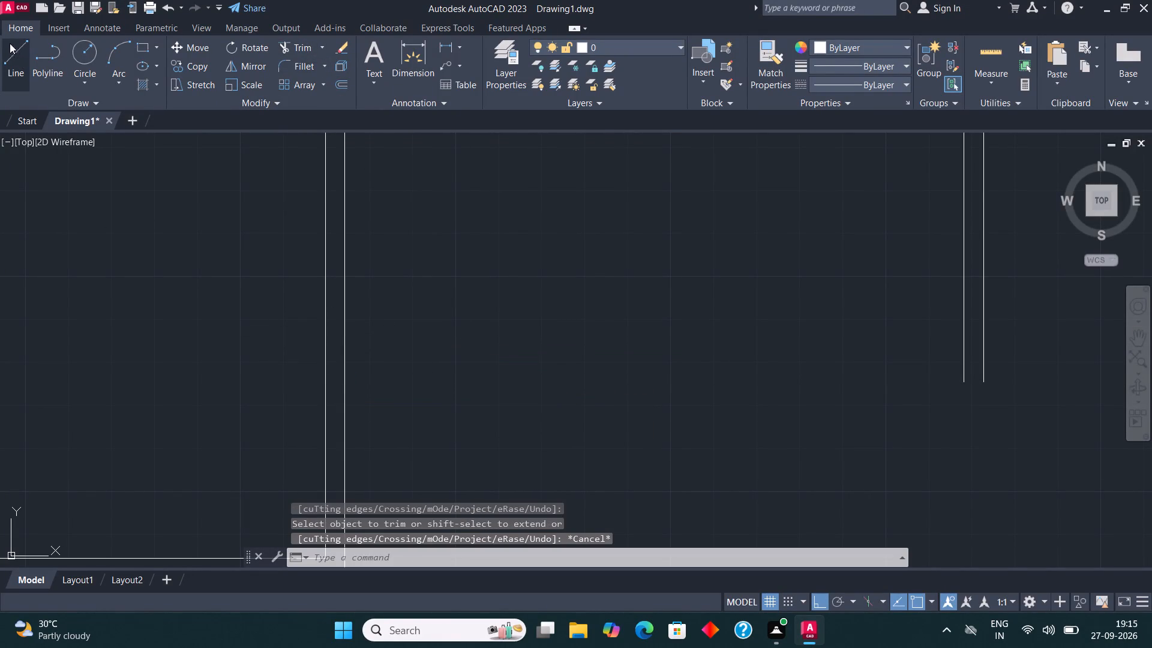
Draw a horizontal line about 13'7" long leftward from the inner right wall line's lower end, past the neighbouring room's right wall.
{"action": "left_click", "coordinate": [17, 56]}
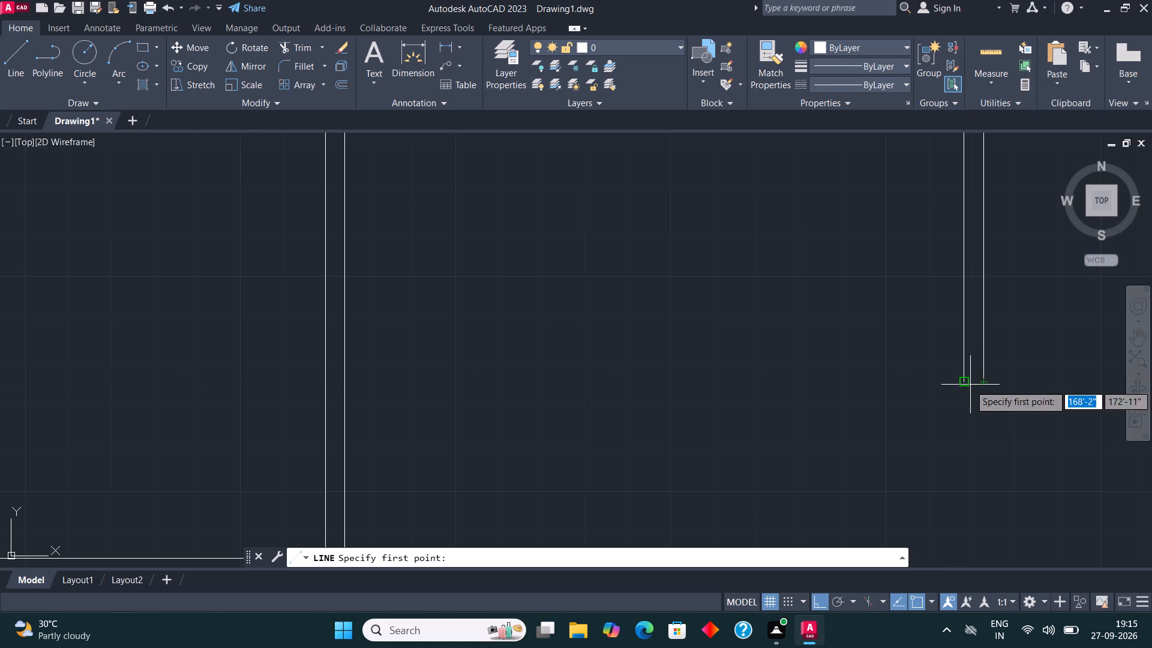
{"action": "left_click", "coordinate": [961, 382]}
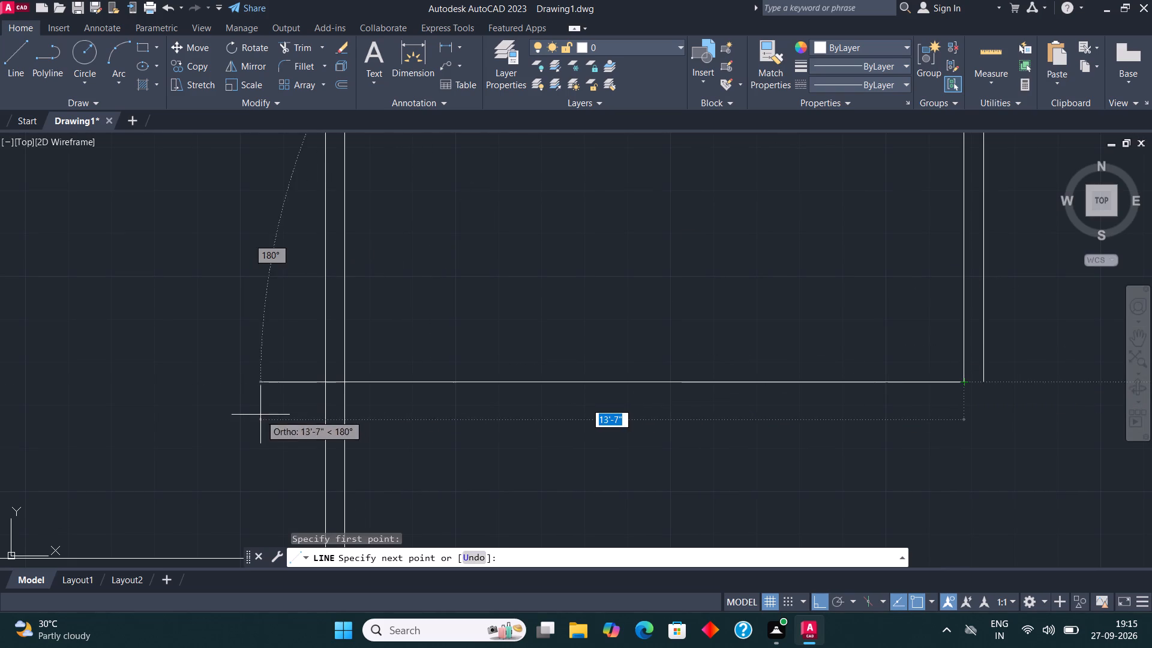
{"action": "left_click", "coordinate": [260, 415]}
Trim the bottom line's overshoot back to the outer face of the neighbouring room's right wall.
{"action": "left_click", "coordinate": [308, 48]}
{"action": "left_click", "coordinate": [295, 347]}
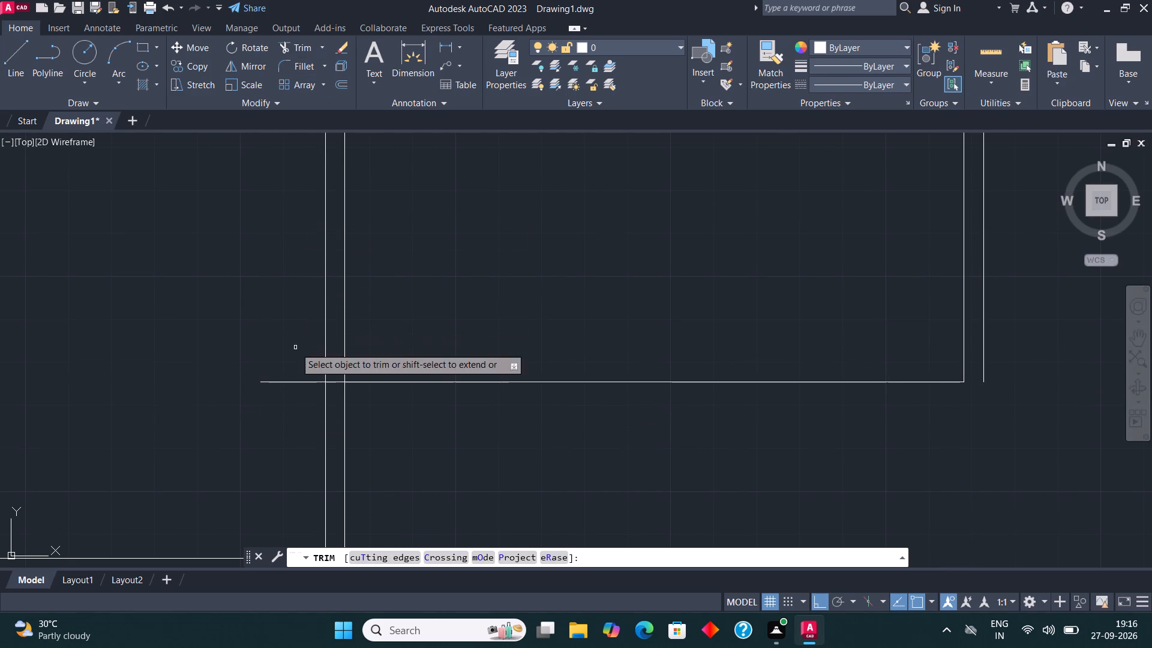
{"action": "left_click", "coordinate": [281, 438]}
{"action": "left_click", "coordinate": [334, 383]}
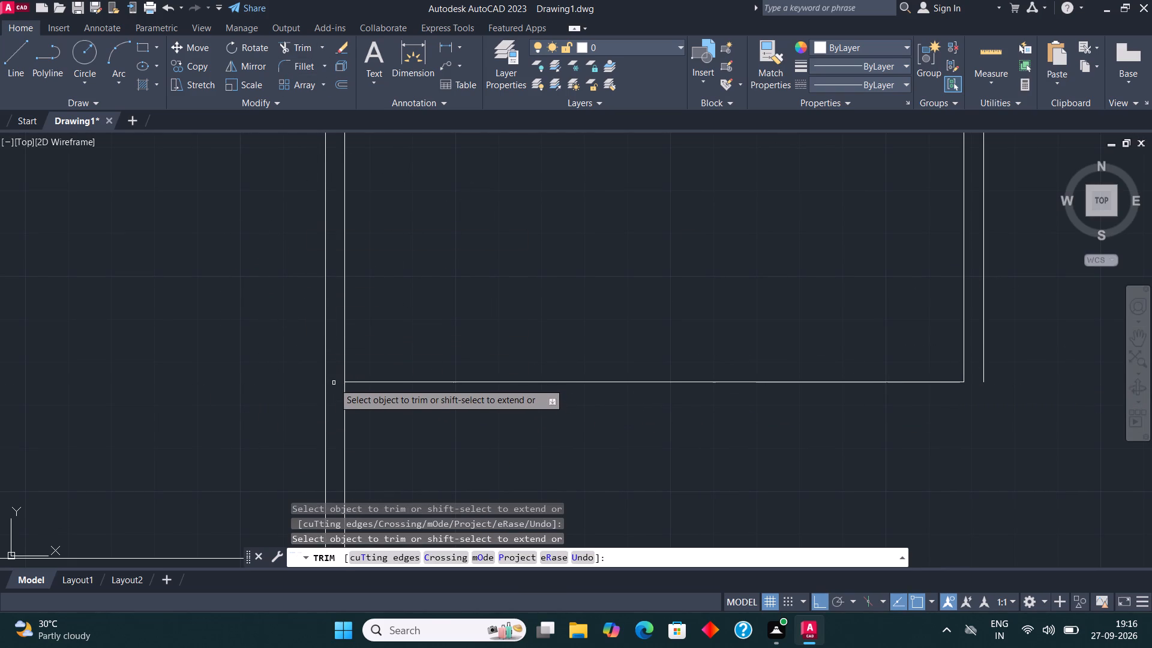
{"action": "key", "text": "Escape"}
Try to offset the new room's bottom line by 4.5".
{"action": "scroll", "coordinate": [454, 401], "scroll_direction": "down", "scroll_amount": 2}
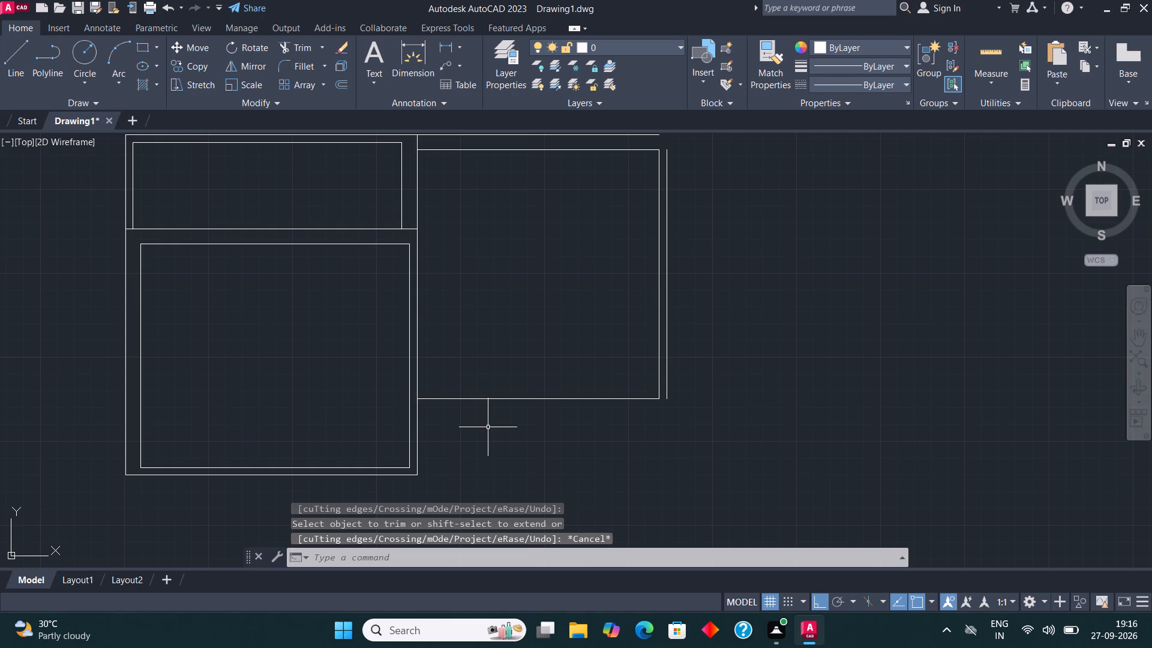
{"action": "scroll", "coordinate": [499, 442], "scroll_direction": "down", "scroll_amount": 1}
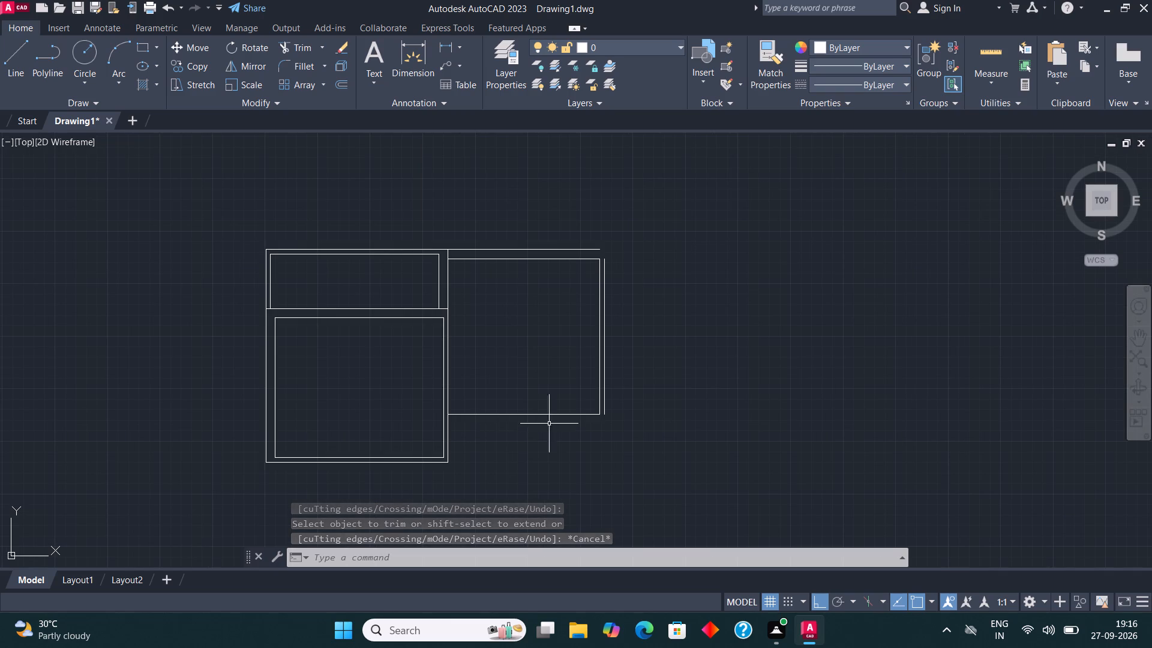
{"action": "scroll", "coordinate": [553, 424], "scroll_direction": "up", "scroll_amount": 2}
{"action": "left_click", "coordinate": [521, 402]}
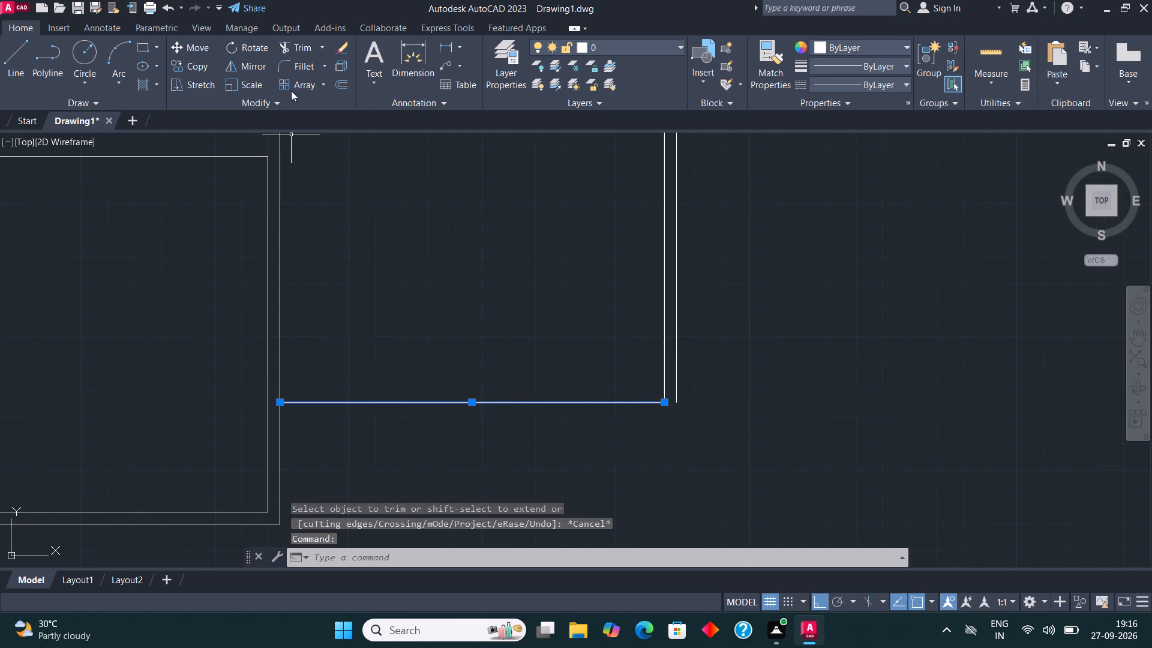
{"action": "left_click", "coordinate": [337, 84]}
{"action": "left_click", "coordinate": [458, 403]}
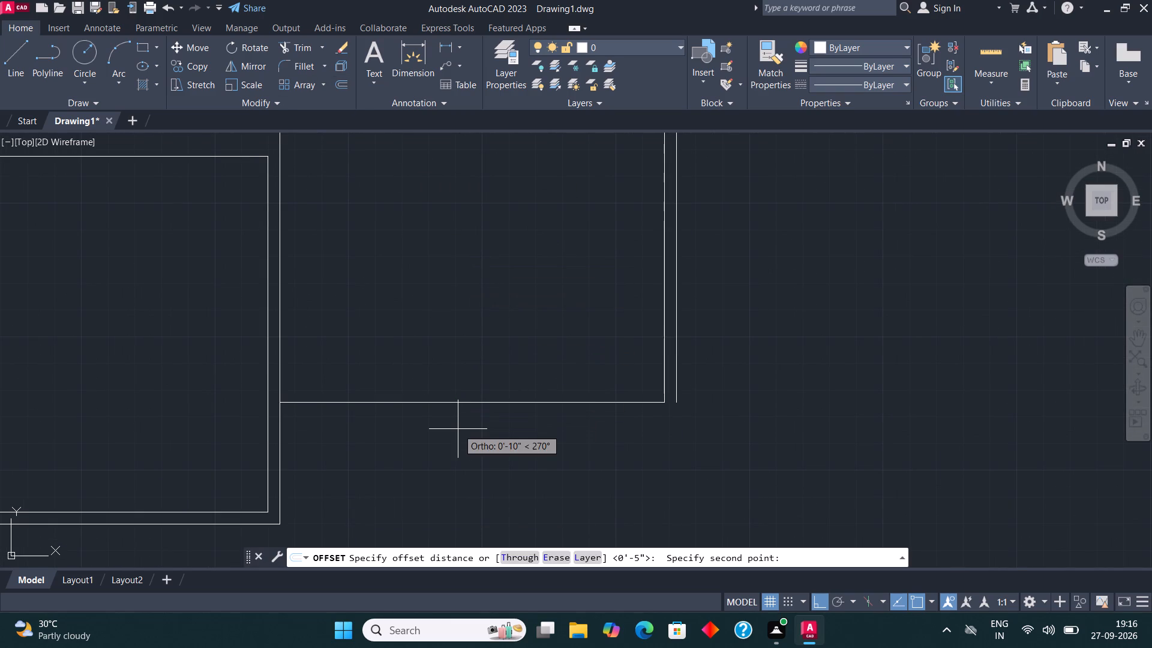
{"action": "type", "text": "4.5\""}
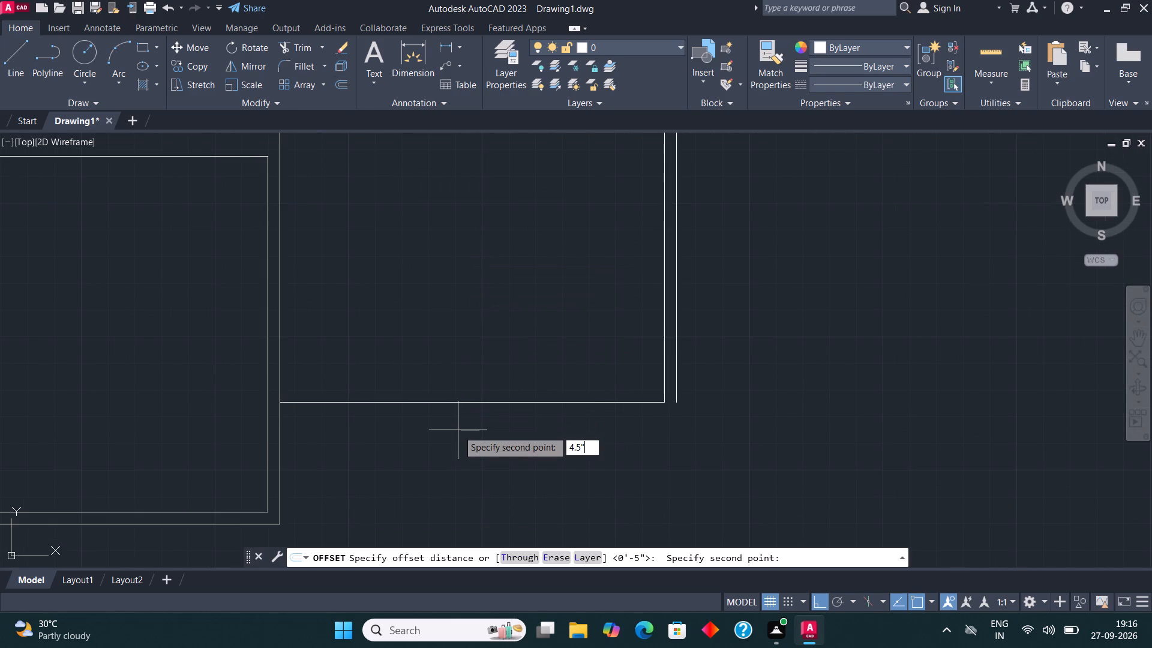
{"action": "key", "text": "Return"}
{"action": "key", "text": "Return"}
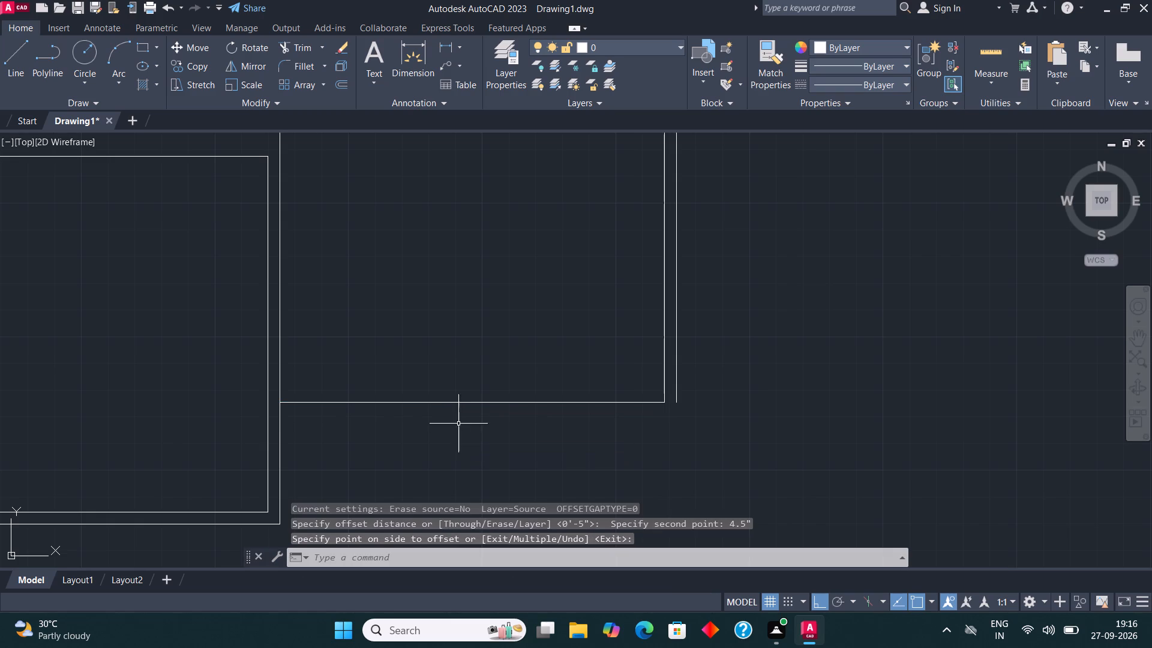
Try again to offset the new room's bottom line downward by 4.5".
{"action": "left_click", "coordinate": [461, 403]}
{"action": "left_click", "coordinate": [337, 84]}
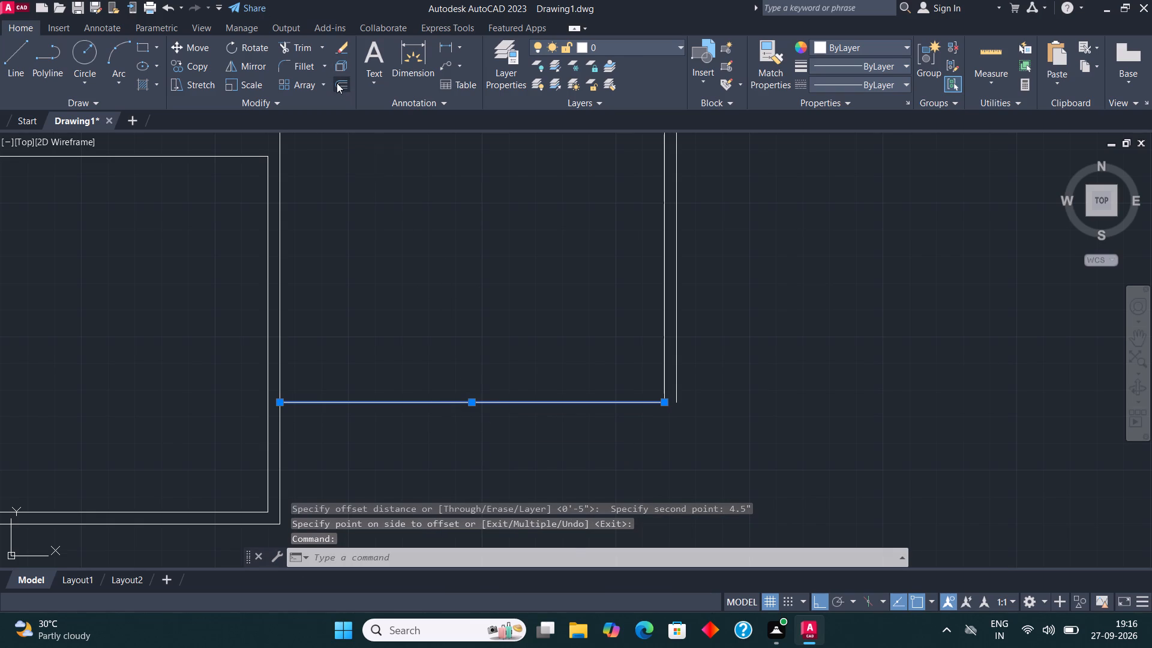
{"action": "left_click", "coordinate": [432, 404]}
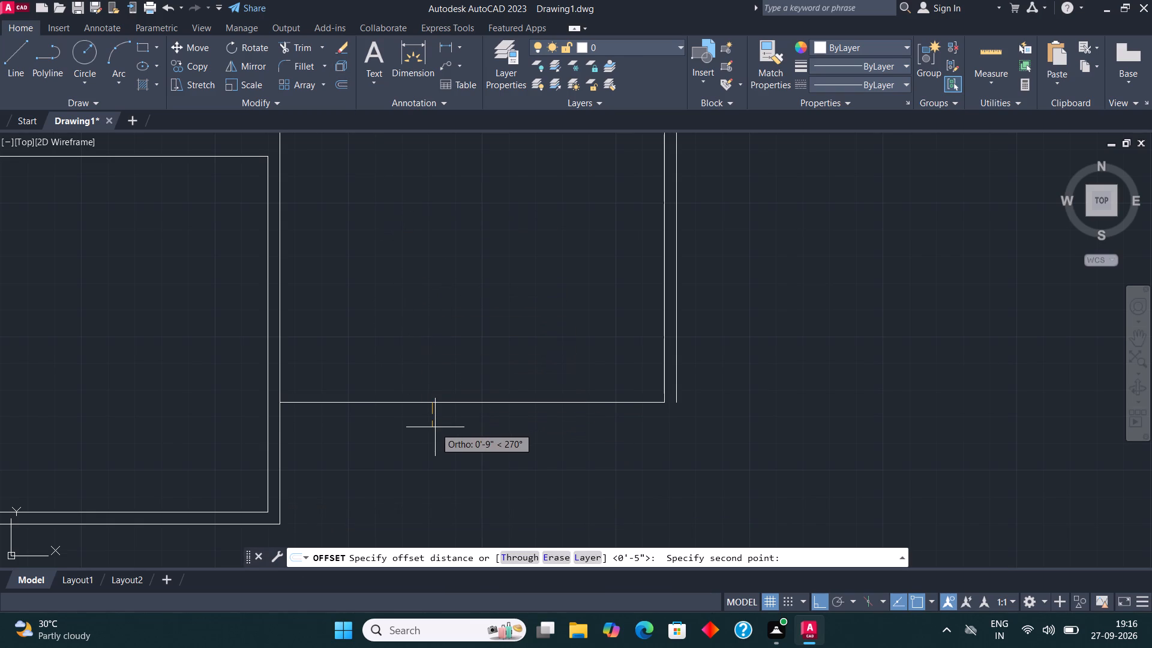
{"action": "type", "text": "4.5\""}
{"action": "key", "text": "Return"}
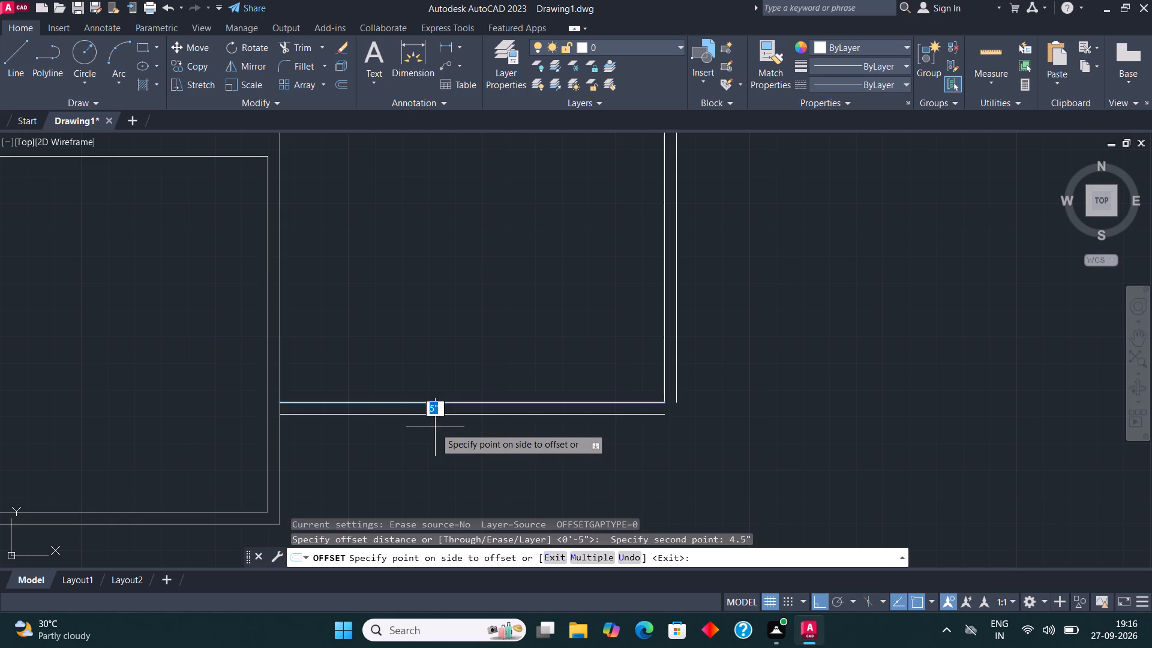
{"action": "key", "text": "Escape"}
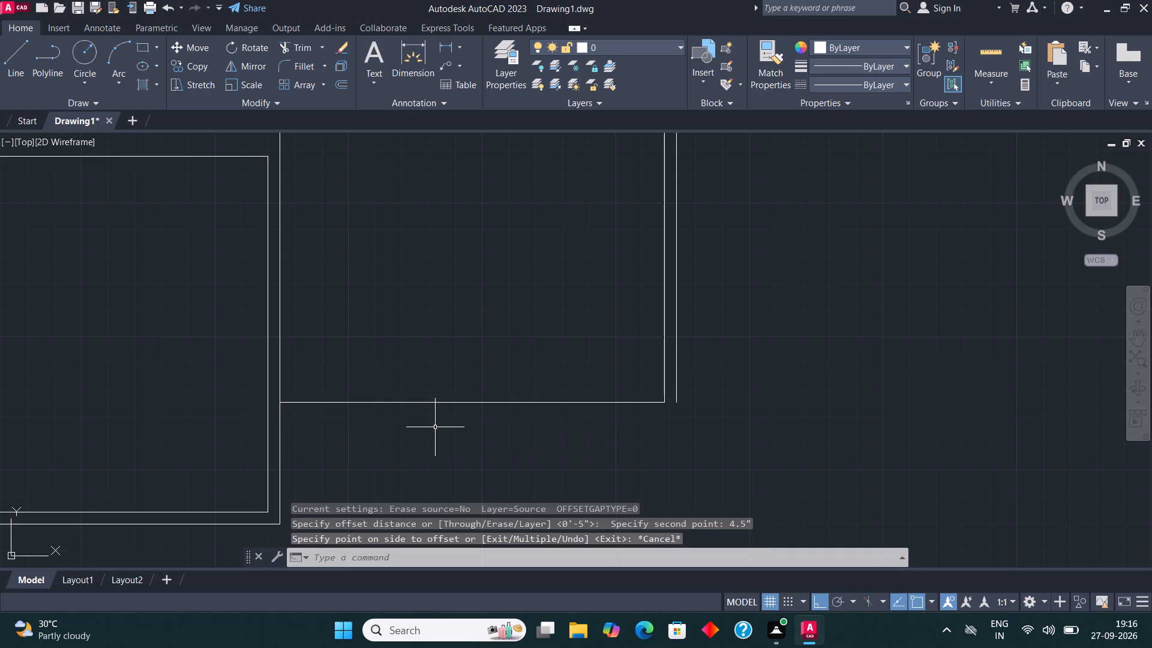
Offset the 12' by 12'4" room's bottom line 4.5" downward for the outer wall face.
{"action": "left_click", "coordinate": [343, 84]}
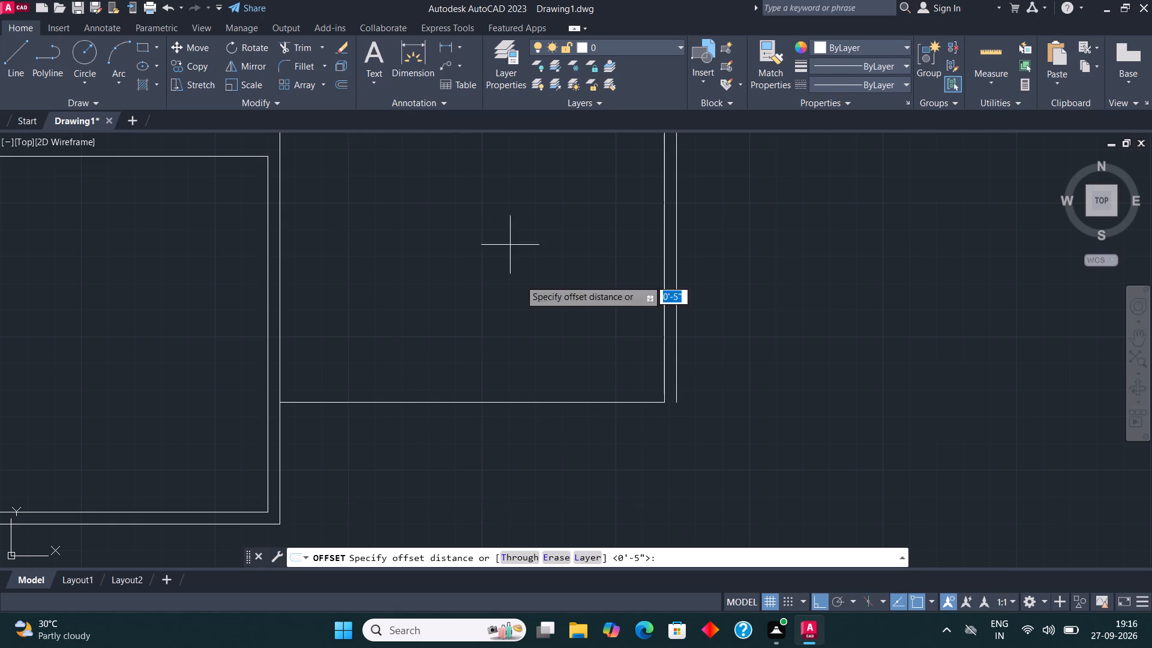
{"action": "left_click", "coordinate": [505, 405]}
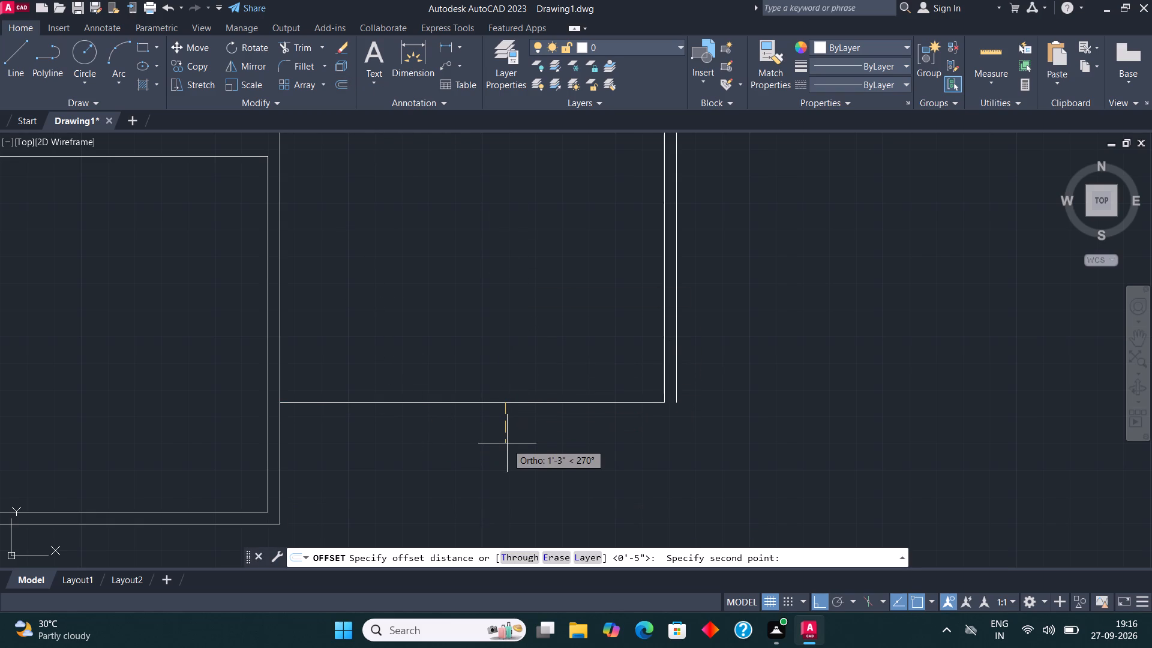
{"action": "type", "text": "4.5\""}
{"action": "key", "text": "Return"}
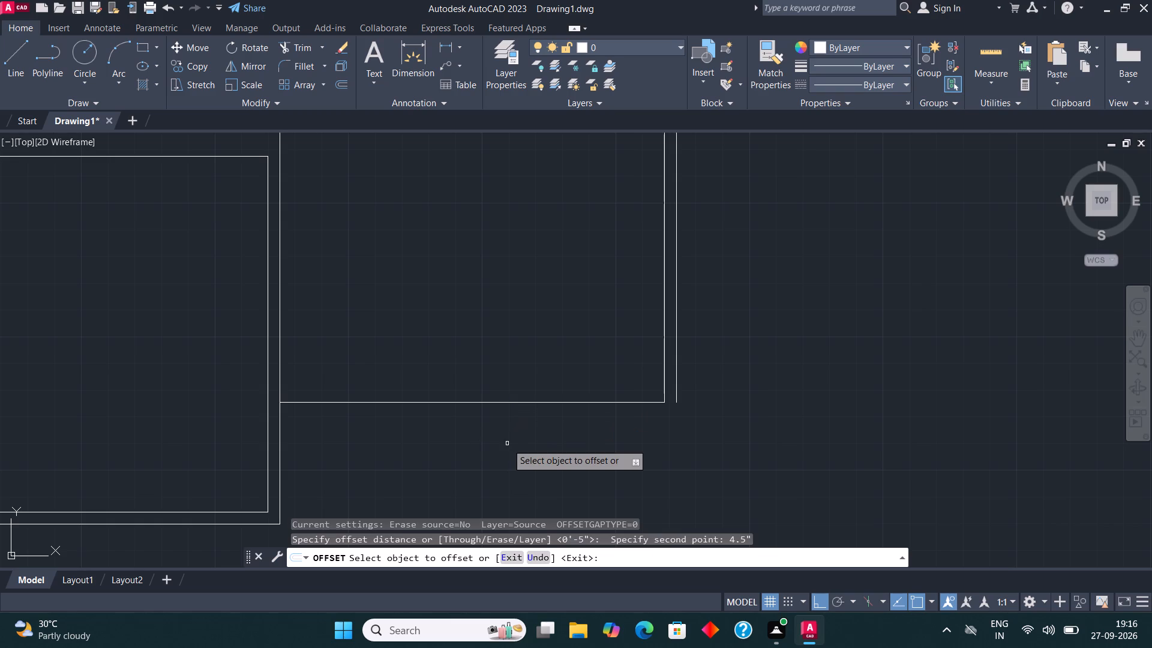
{"action": "left_click", "coordinate": [505, 401]}
{"action": "left_click", "coordinate": [499, 434]}
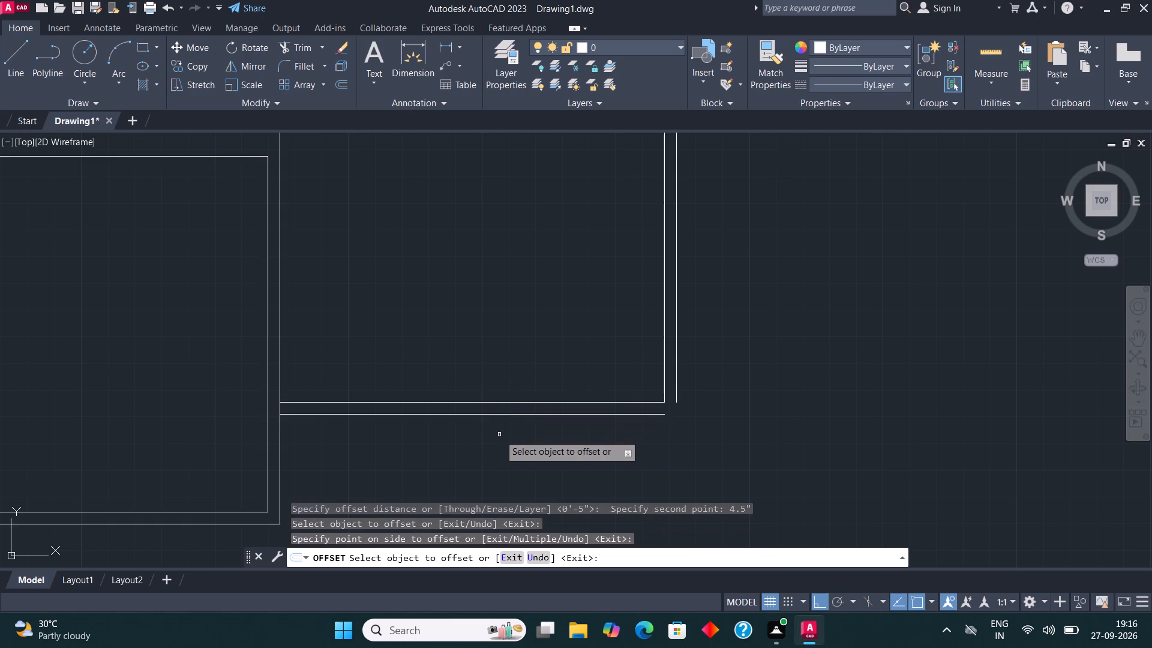
Fillet the room's outer wall lines into closed corners at its lower right and upper right.
{"action": "left_click", "coordinate": [295, 66]}
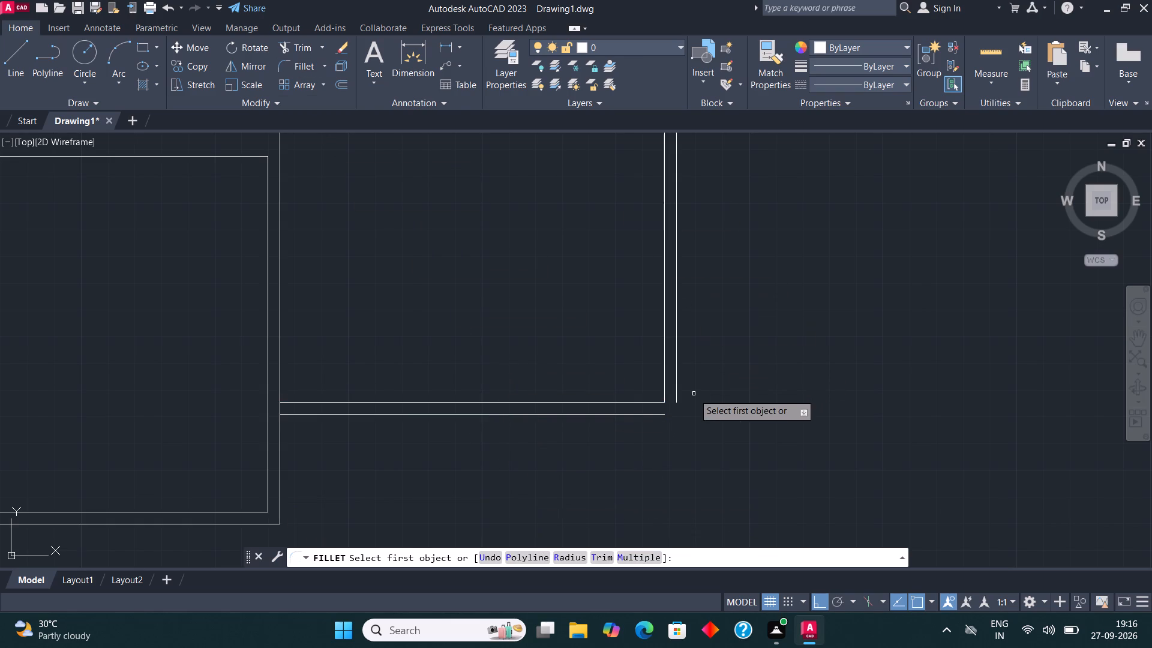
{"action": "left_click", "coordinate": [677, 386]}
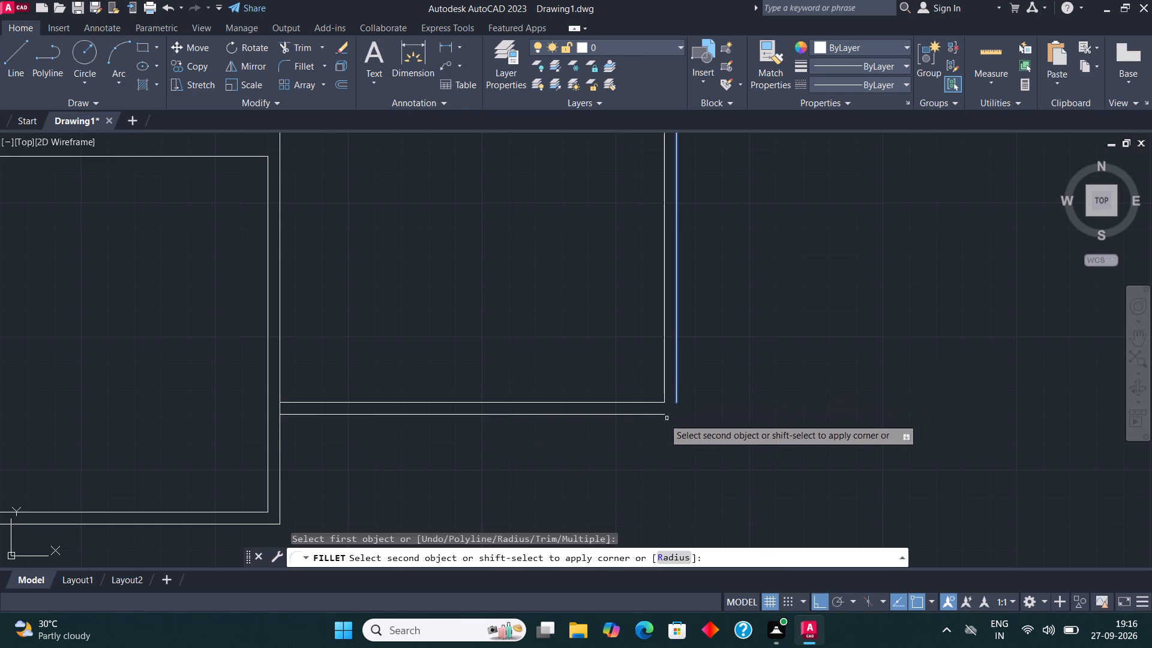
{"action": "left_click", "coordinate": [659, 416]}
{"action": "scroll", "coordinate": [611, 467], "scroll_direction": "down", "scroll_amount": 2}
{"action": "scroll", "coordinate": [641, 275], "scroll_direction": "up", "scroll_amount": 3}
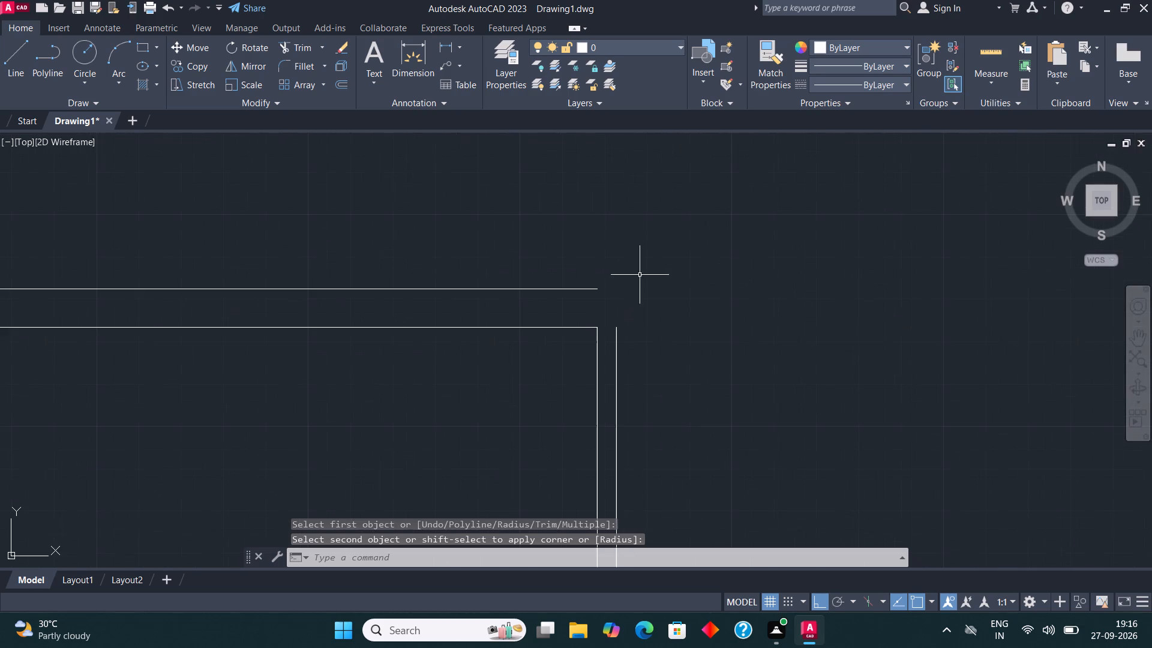
{"action": "left_click", "coordinate": [308, 70]}
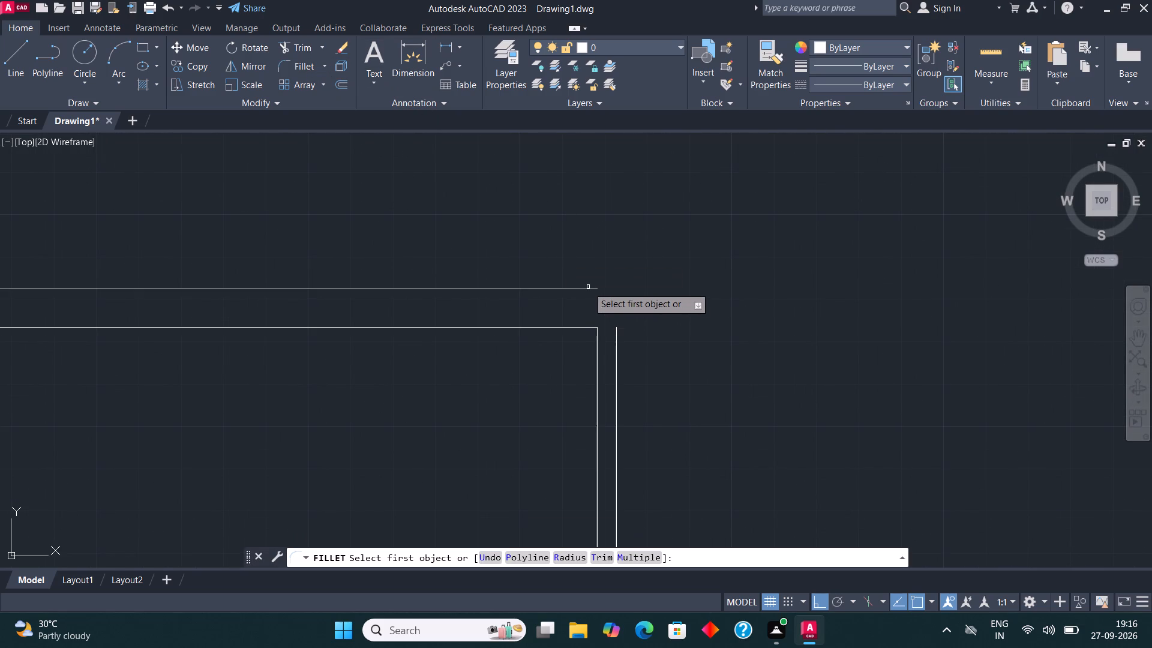
{"action": "left_click", "coordinate": [588, 287]}
{"action": "left_click", "coordinate": [616, 344]}
Draw a third room from the outer right wall at the inner top line's level: 12' right, 12'4" down, 12' back left.
{"action": "scroll", "coordinate": [628, 251], "scroll_direction": "down", "scroll_amount": 2}
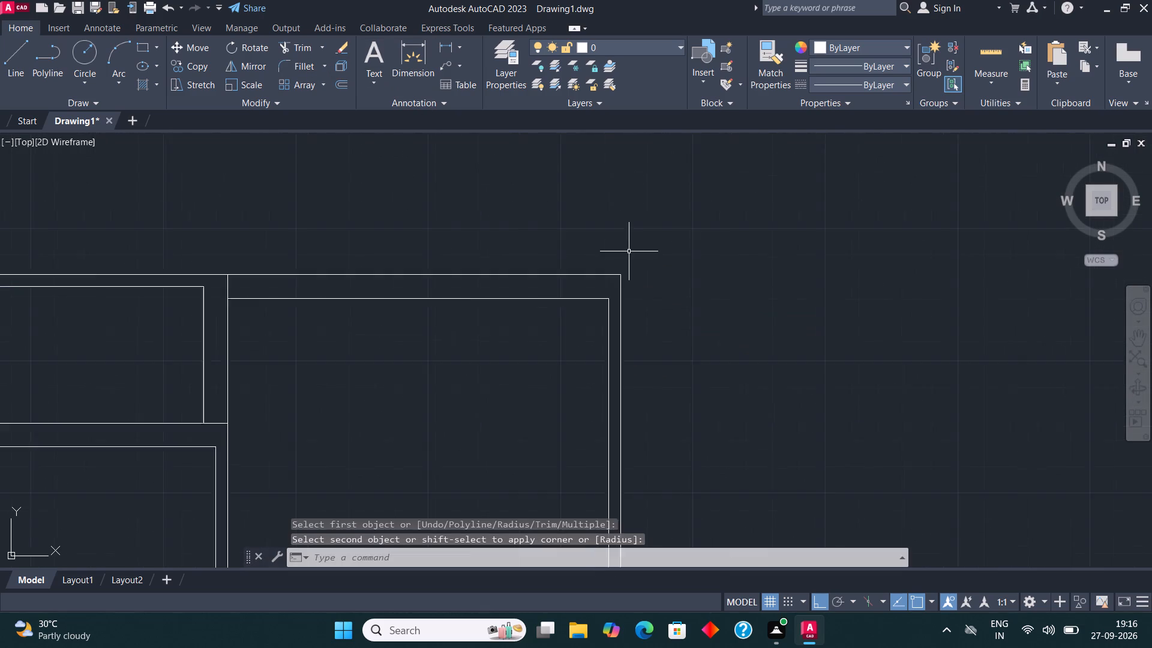
{"action": "scroll", "coordinate": [629, 254], "scroll_direction": "down", "scroll_amount": 2}
{"action": "scroll", "coordinate": [508, 375], "scroll_direction": "down", "scroll_amount": 2}
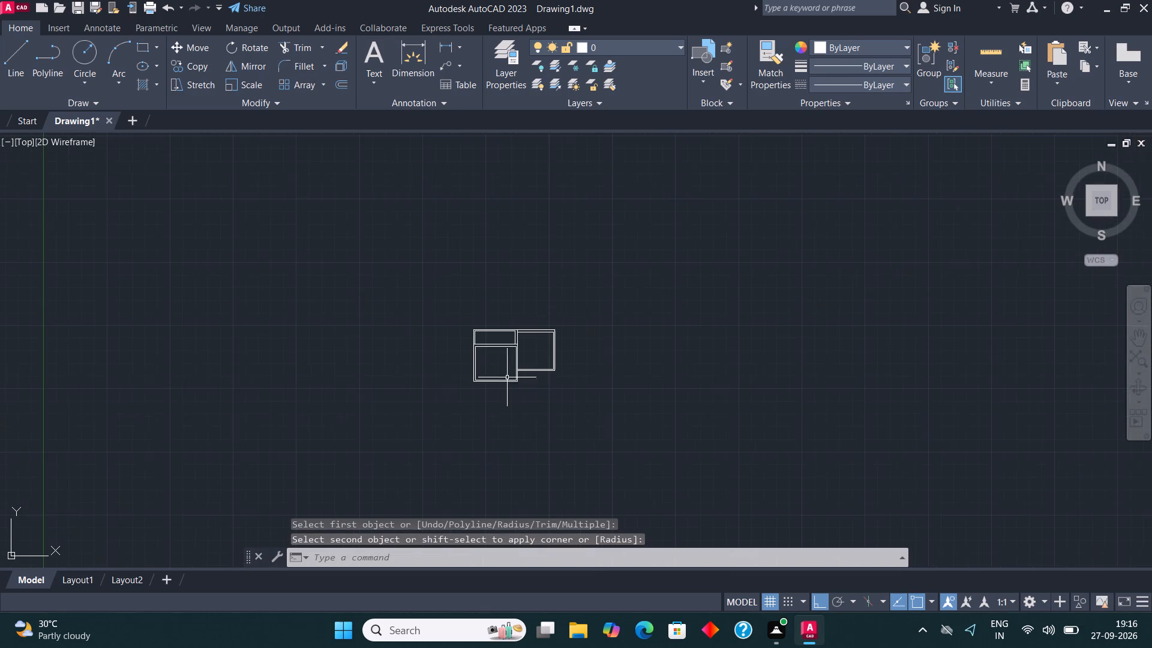
{"action": "scroll", "coordinate": [619, 350], "scroll_direction": "up", "scroll_amount": 2}
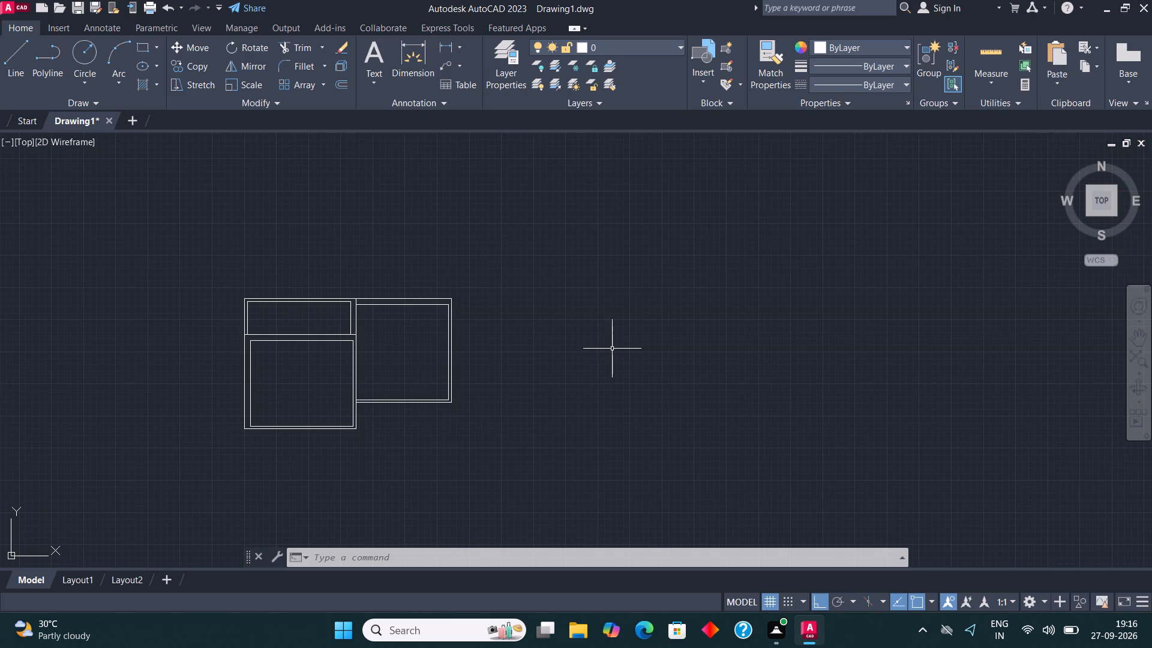
{"action": "scroll", "coordinate": [401, 338], "scroll_direction": "up", "scroll_amount": 2}
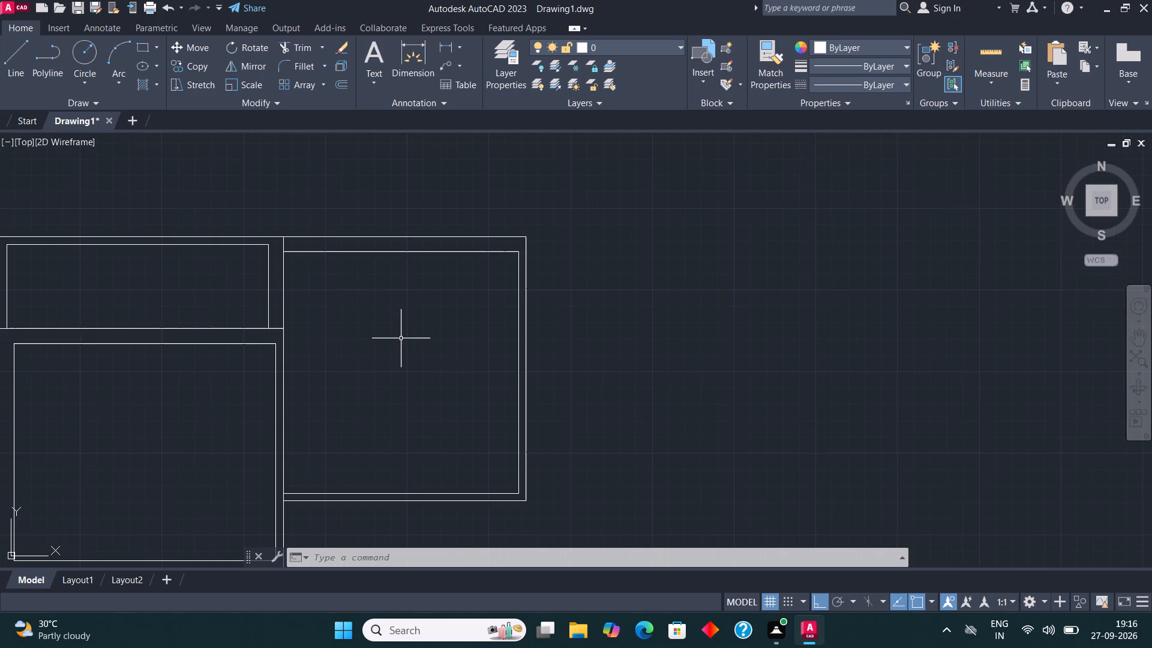
{"action": "scroll", "coordinate": [403, 338], "scroll_direction": "down", "scroll_amount": 1}
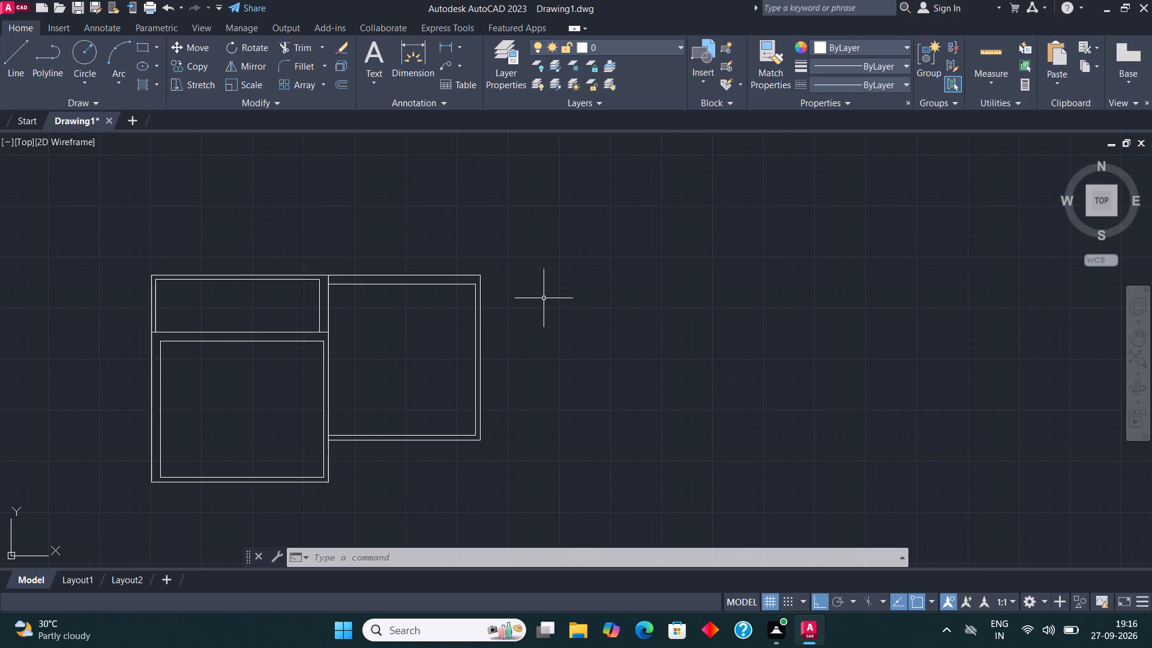
{"action": "scroll", "coordinate": [544, 298], "scroll_direction": "up", "scroll_amount": 1}
{"action": "left_click", "coordinate": [10, 54]}
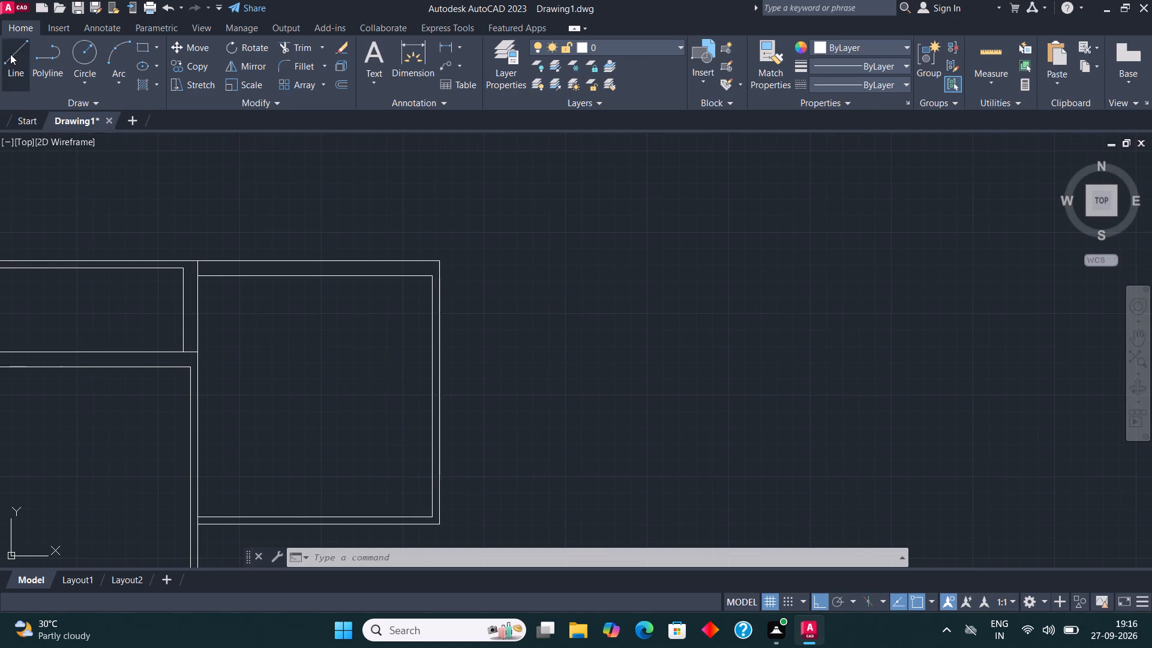
{"action": "left_click", "coordinate": [445, 276]}
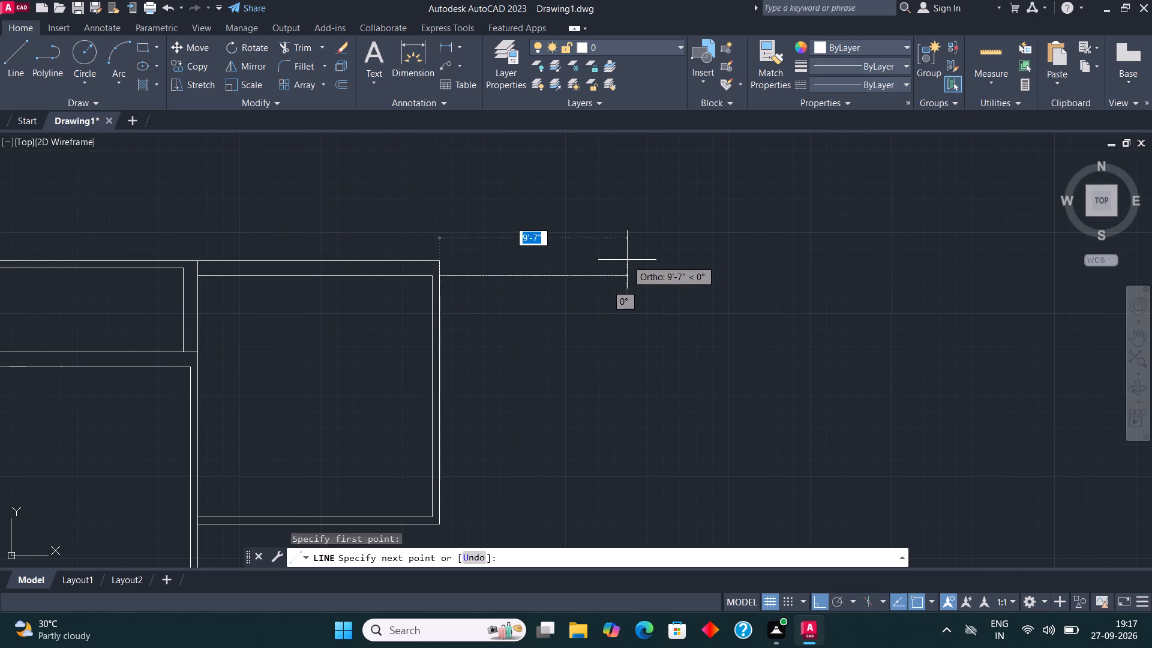
{"action": "type", "text": "12'"}
{"action": "key", "text": "Return"}
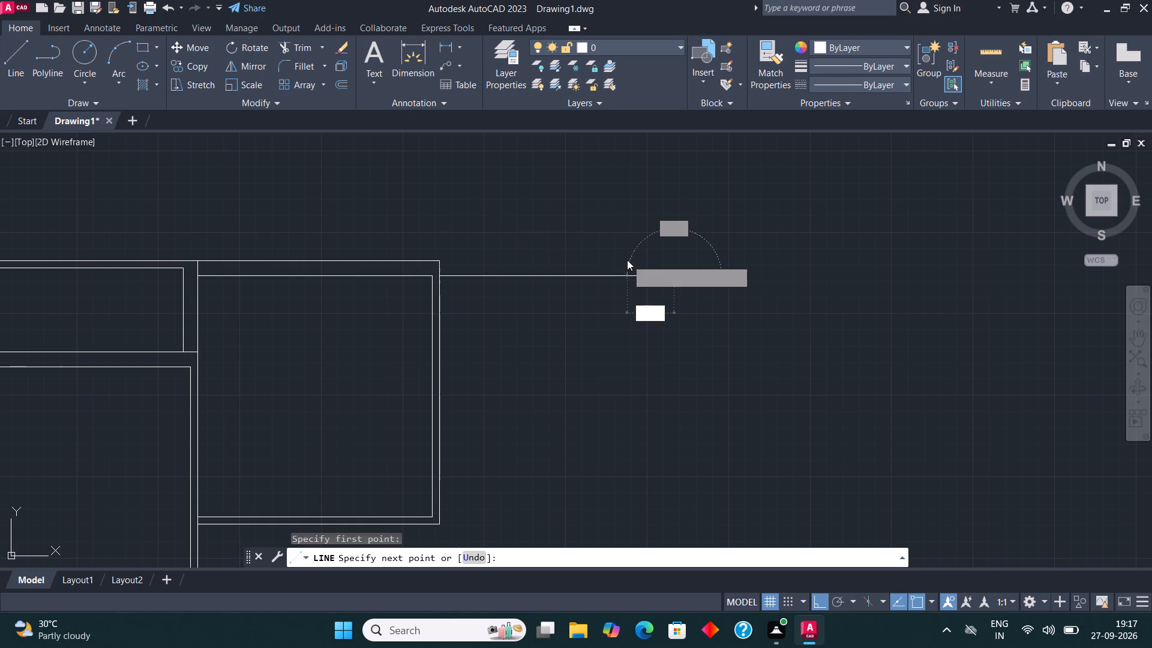
{"action": "type", "text": "12'4\""}
{"action": "key", "text": "Return"}
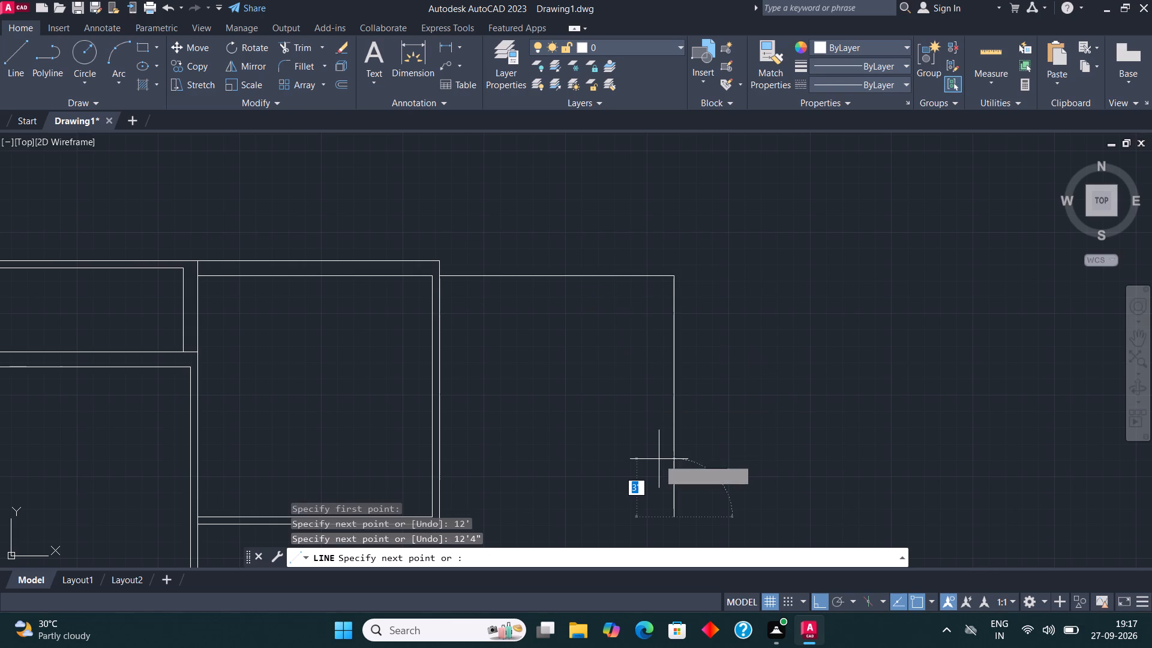
{"action": "type", "text": "12'"}
{"action": "key", "text": "Return"}
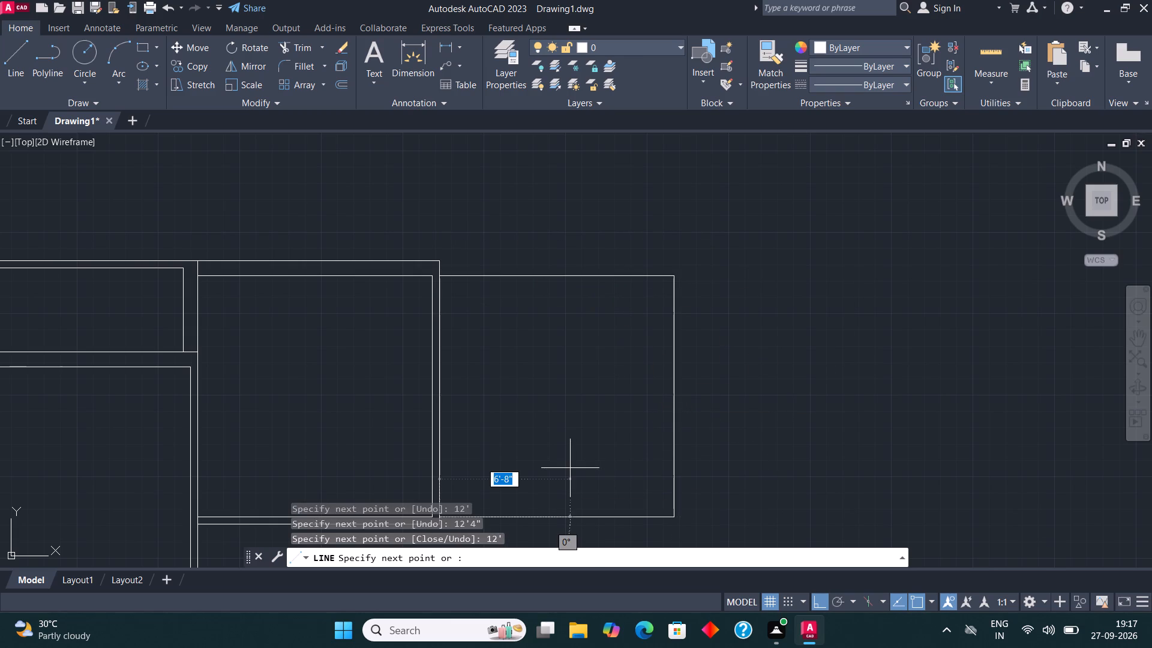
{"action": "key", "text": "Escape"}
Offset the third room's top line 9" upward.
{"action": "scroll", "coordinate": [525, 382], "scroll_direction": "down", "scroll_amount": 2}
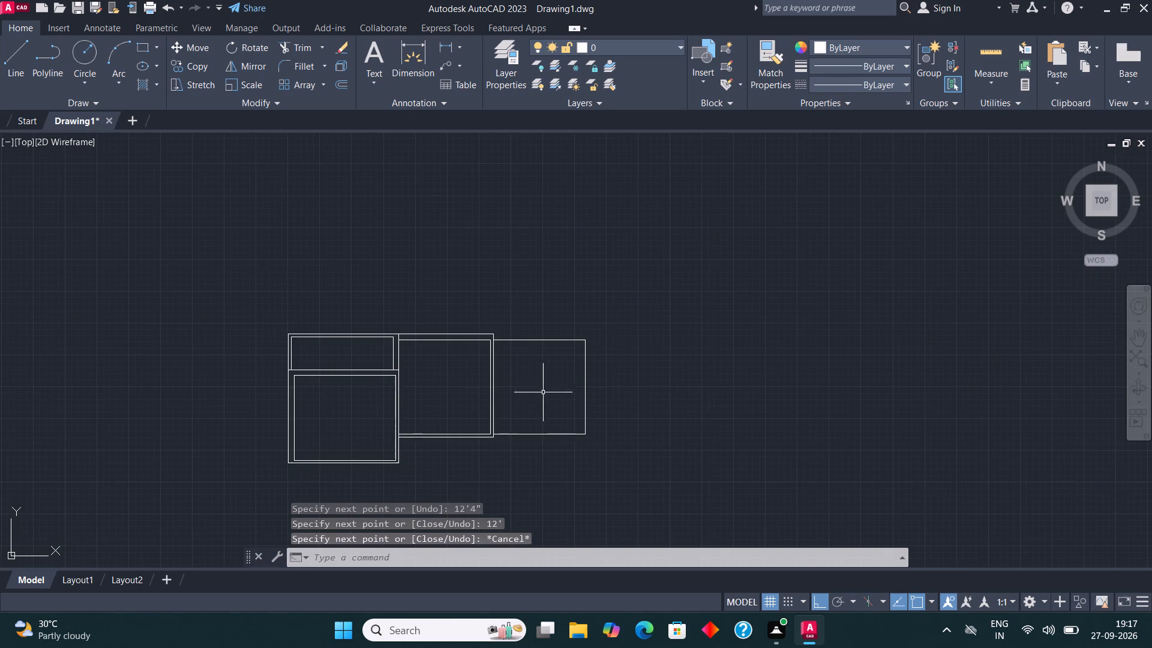
{"action": "scroll", "coordinate": [605, 429], "scroll_direction": "up", "scroll_amount": 1}
{"action": "left_click", "coordinate": [604, 430]}
{"action": "left_click", "coordinate": [506, 259]}
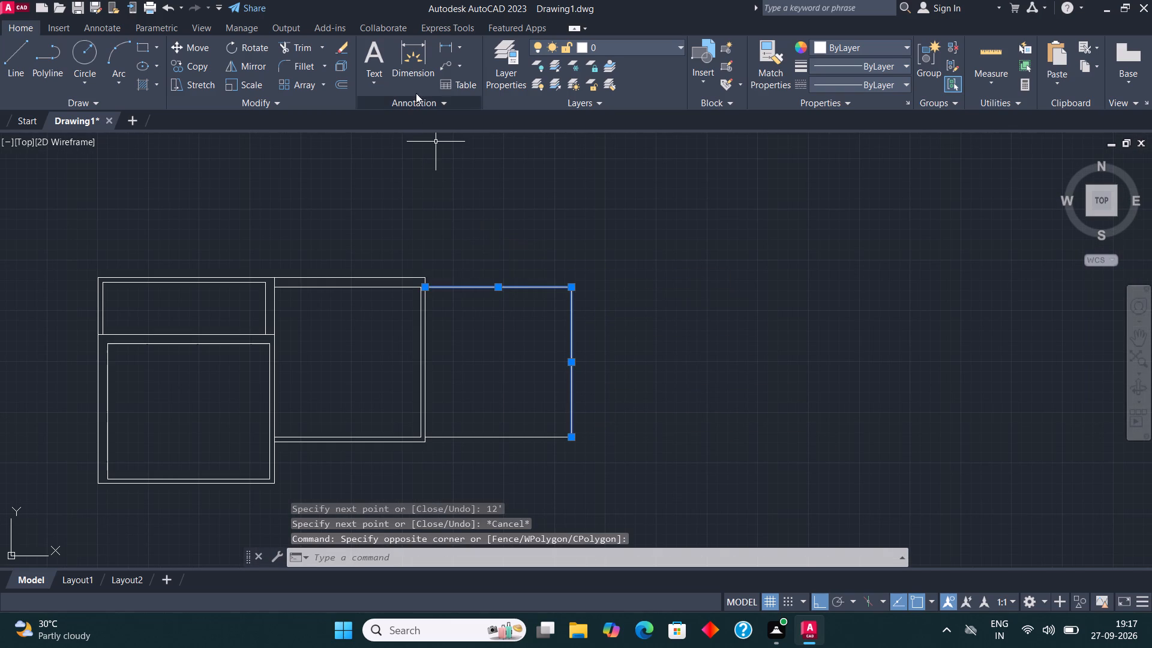
{"action": "left_click", "coordinate": [346, 81]}
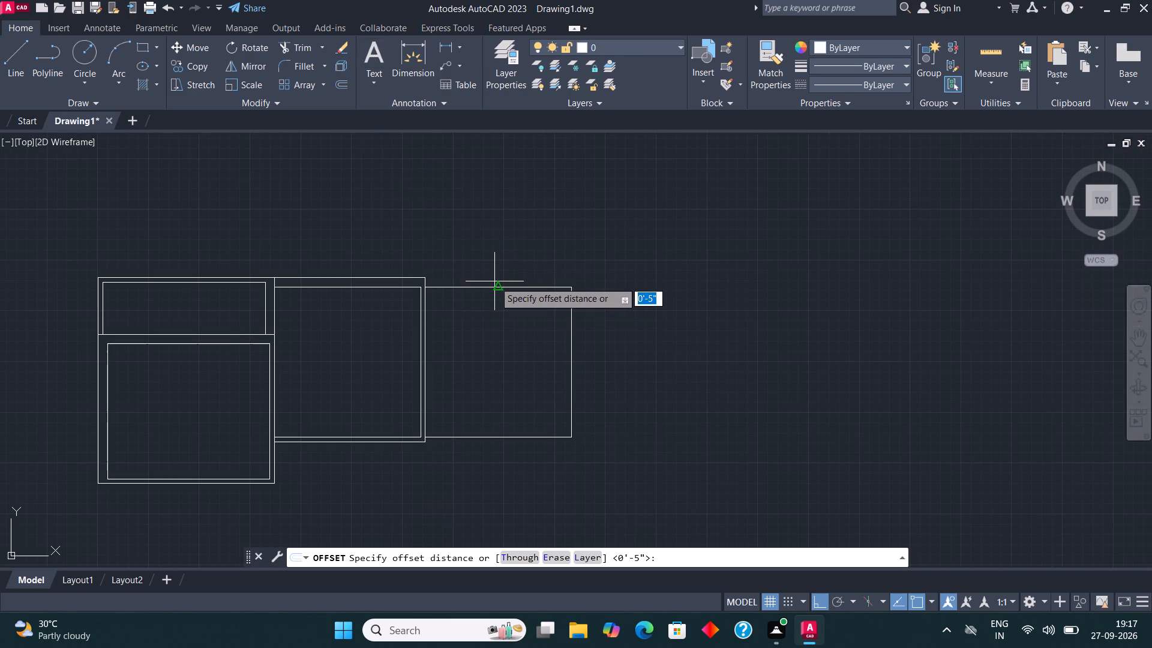
{"action": "left_click", "coordinate": [492, 286]}
{"action": "type", "text": "9\""}
{"action": "key", "text": "Return"}
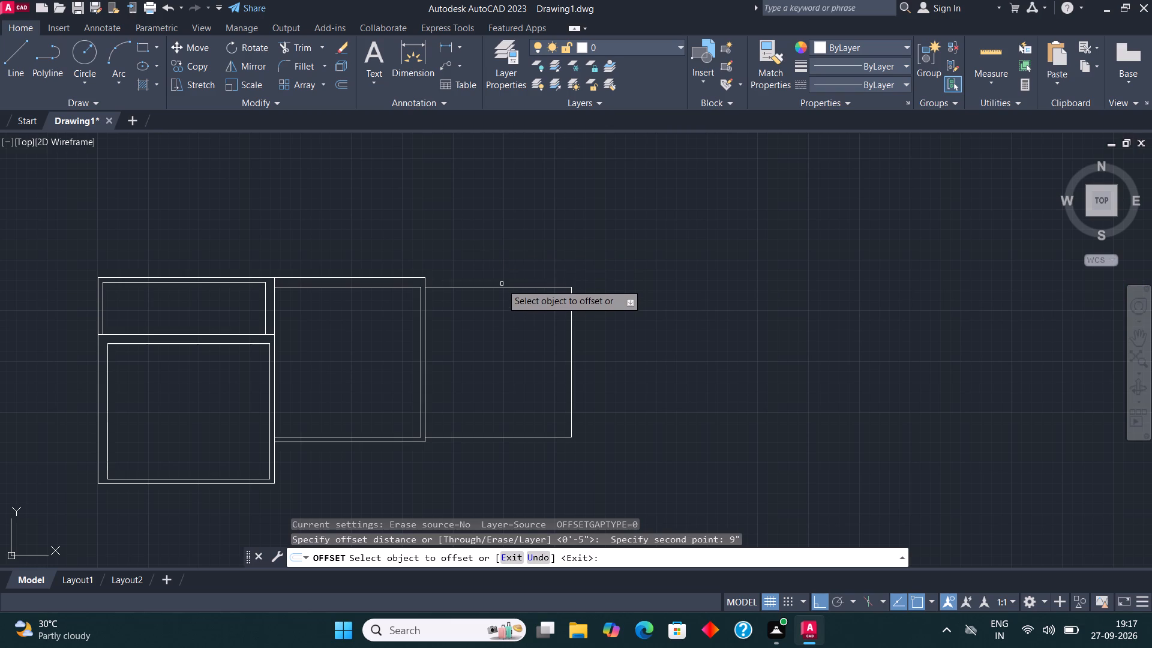
{"action": "left_click", "coordinate": [502, 289]}
{"action": "left_click", "coordinate": [512, 252]}
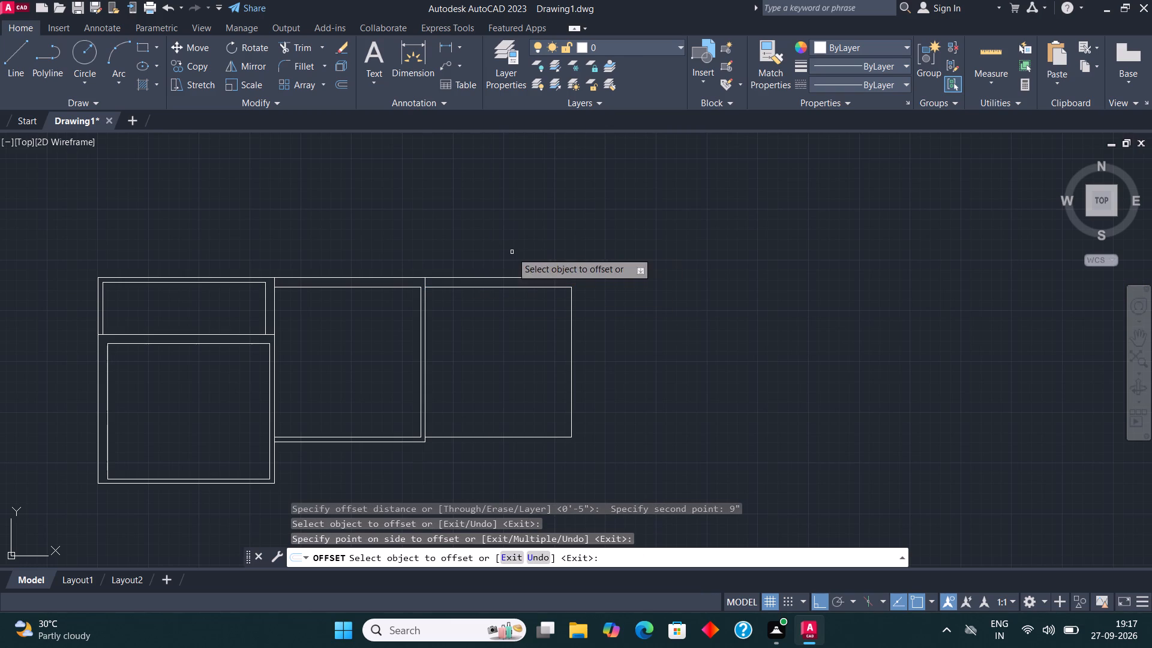
Offset the third room's right line and bottom line 4.5" outward.
{"action": "left_click", "coordinate": [571, 355]}
{"action": "type", "text": "4."}
{"action": "type", "text": "5\""}
{"action": "key", "text": "Return"}
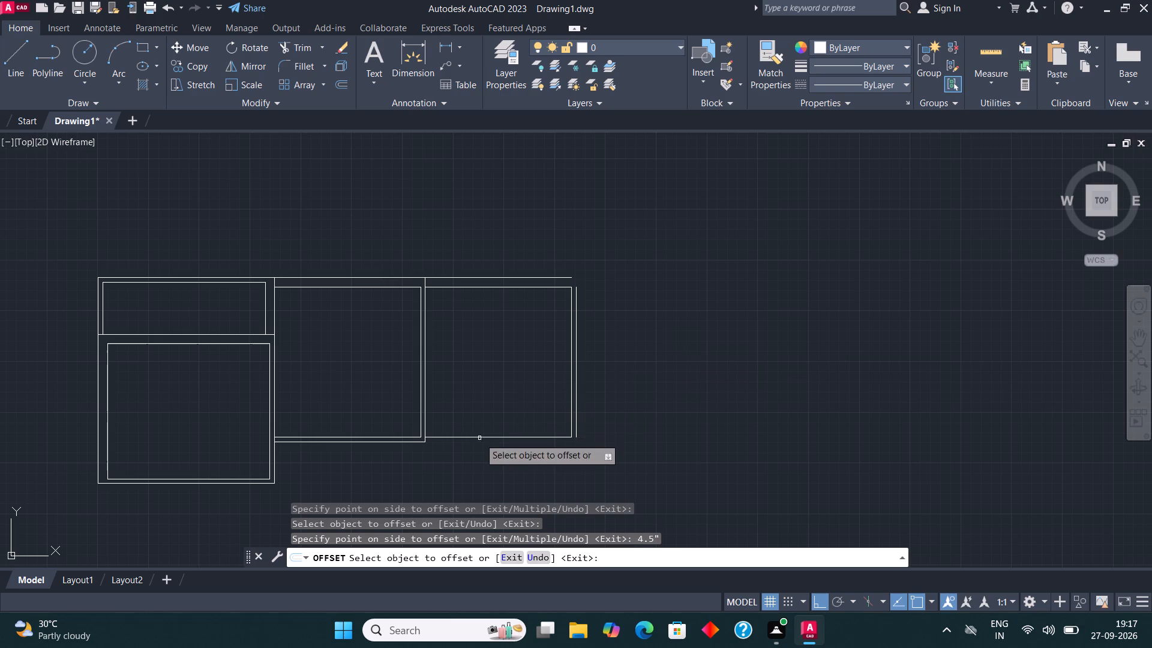
{"action": "left_click", "coordinate": [478, 437]}
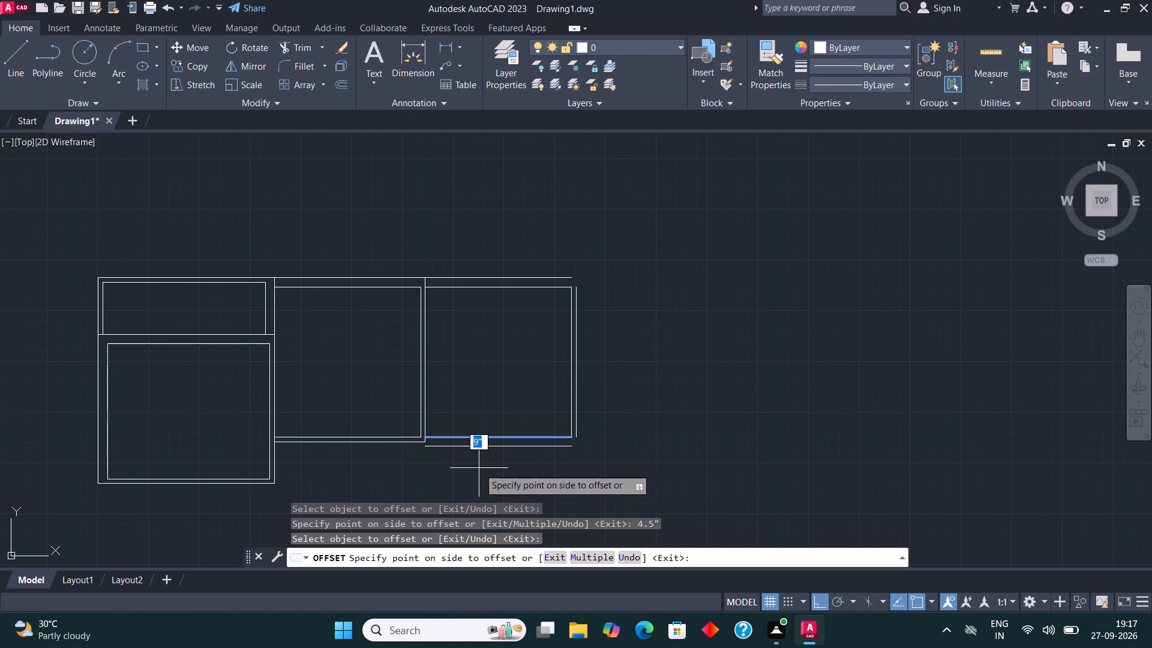
{"action": "type", "text": "4.5\""}
{"action": "key", "text": "Return"}
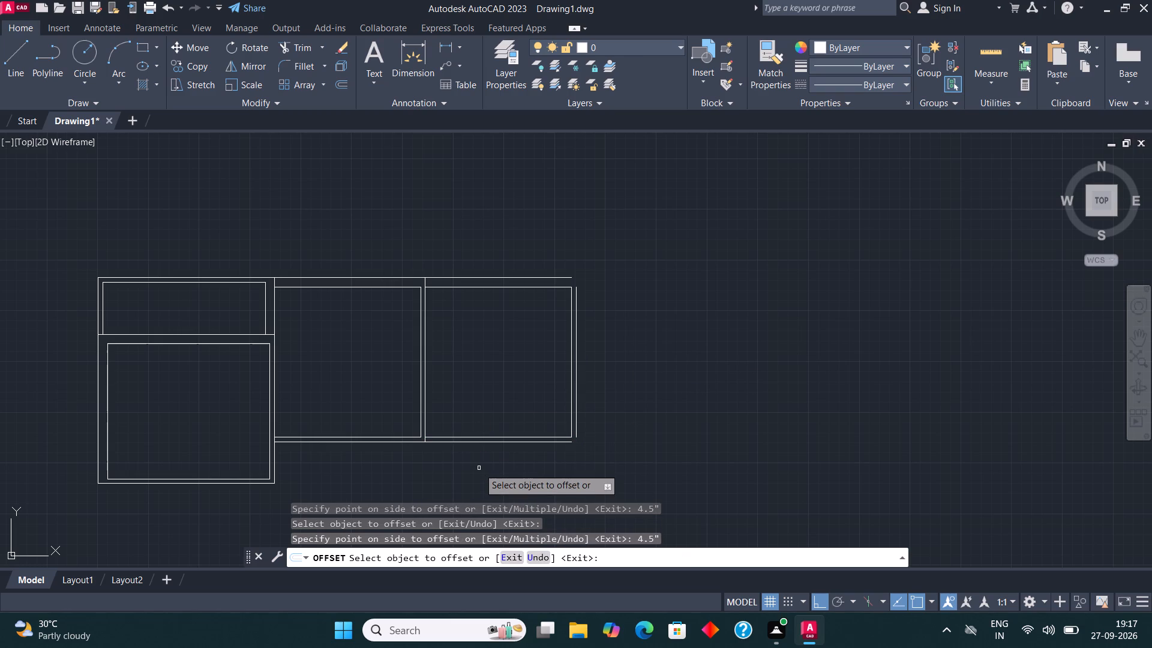
{"action": "key", "text": "Escape"}
Fillet the third room's outer wall lines into closed corners at its lower right and upper right.
{"action": "scroll", "coordinate": [580, 464], "scroll_direction": "up", "scroll_amount": 2}
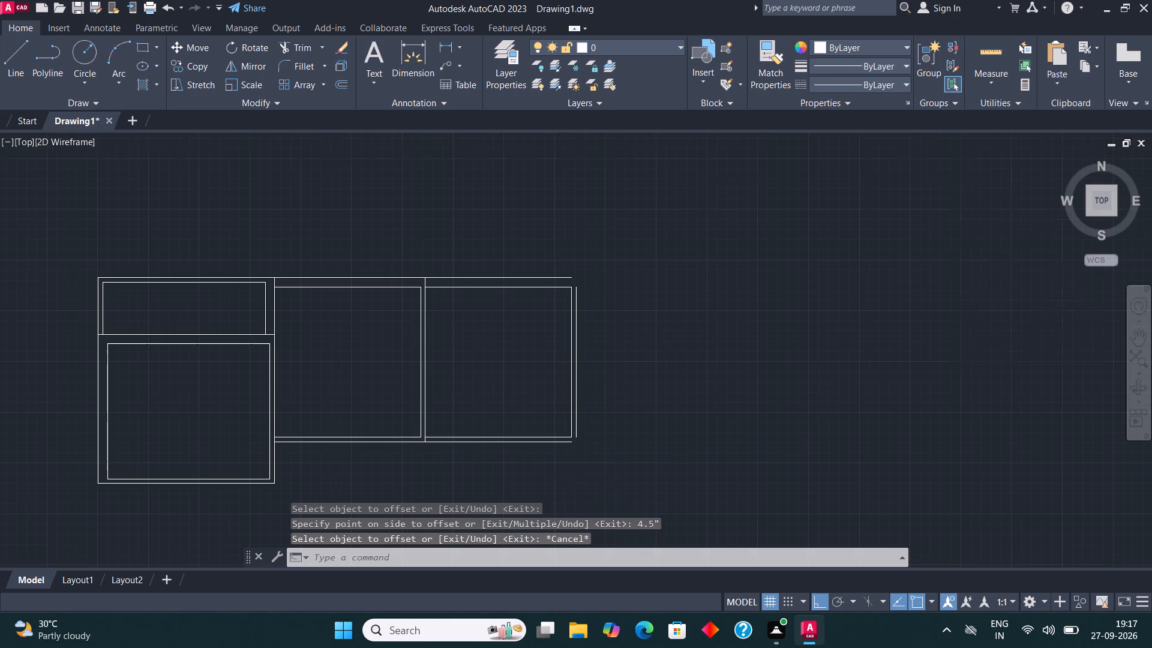
{"action": "scroll", "coordinate": [580, 464], "scroll_direction": "up", "scroll_amount": 2}
{"action": "left_click", "coordinate": [296, 71]}
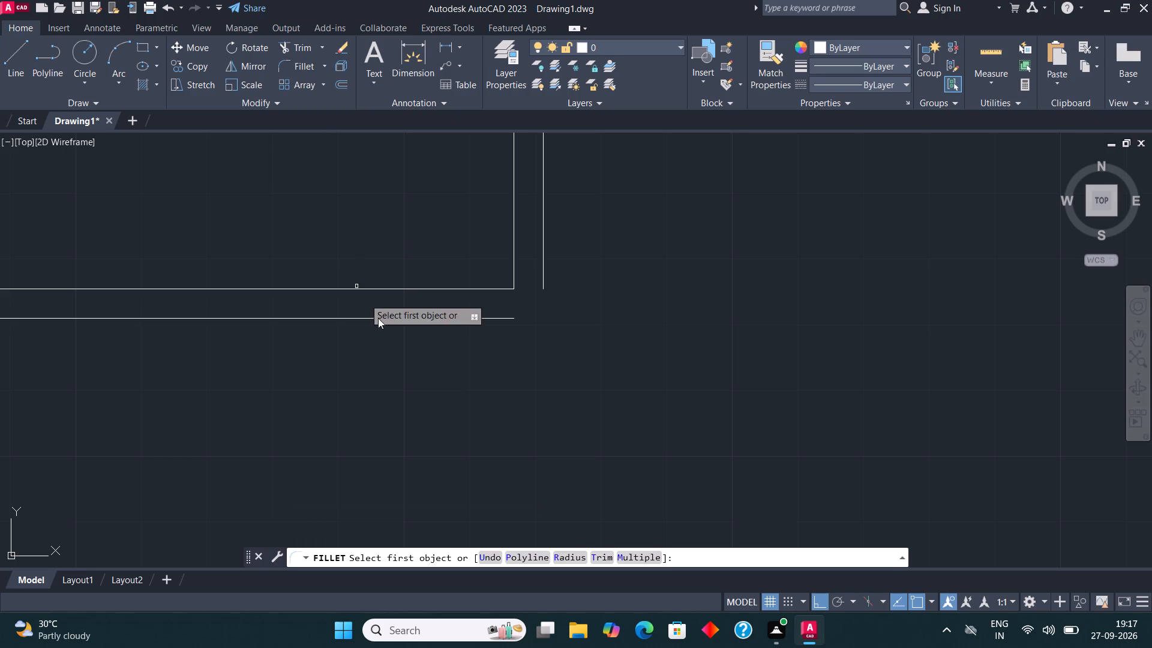
{"action": "left_click", "coordinate": [432, 318]}
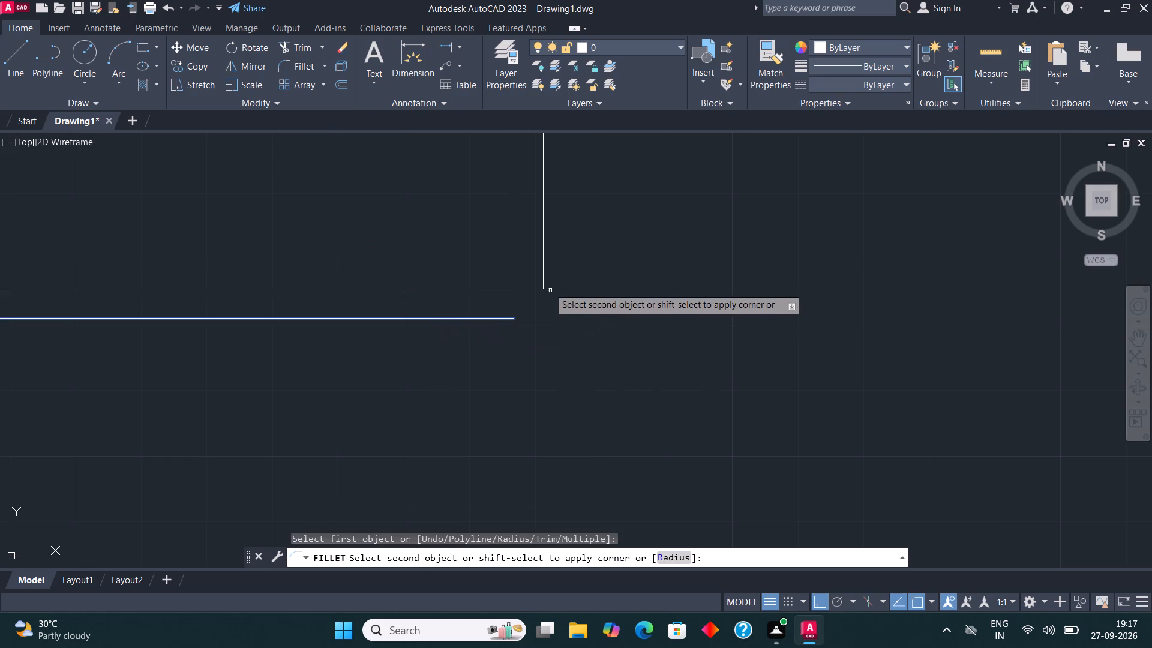
{"action": "left_click", "coordinate": [543, 271]}
{"action": "scroll", "coordinate": [545, 394], "scroll_direction": "down", "scroll_amount": 5}
{"action": "scroll", "coordinate": [541, 281], "scroll_direction": "up", "scroll_amount": 2}
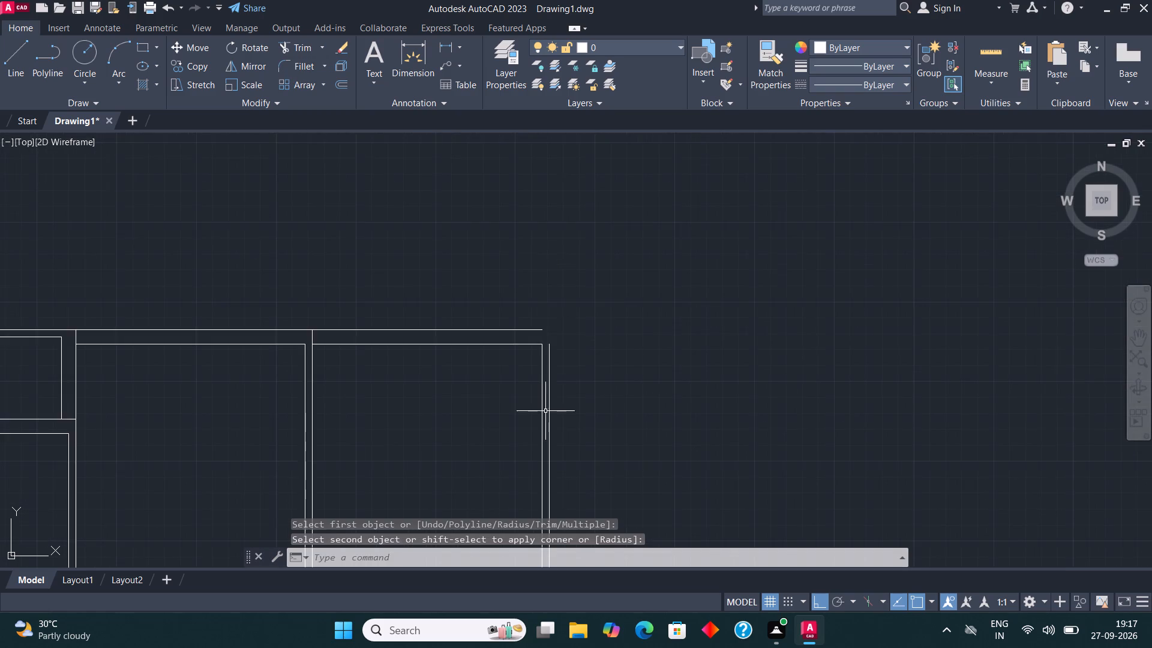
{"action": "scroll", "coordinate": [545, 409], "scroll_direction": "up", "scroll_amount": 2}
{"action": "left_click", "coordinate": [287, 64]}
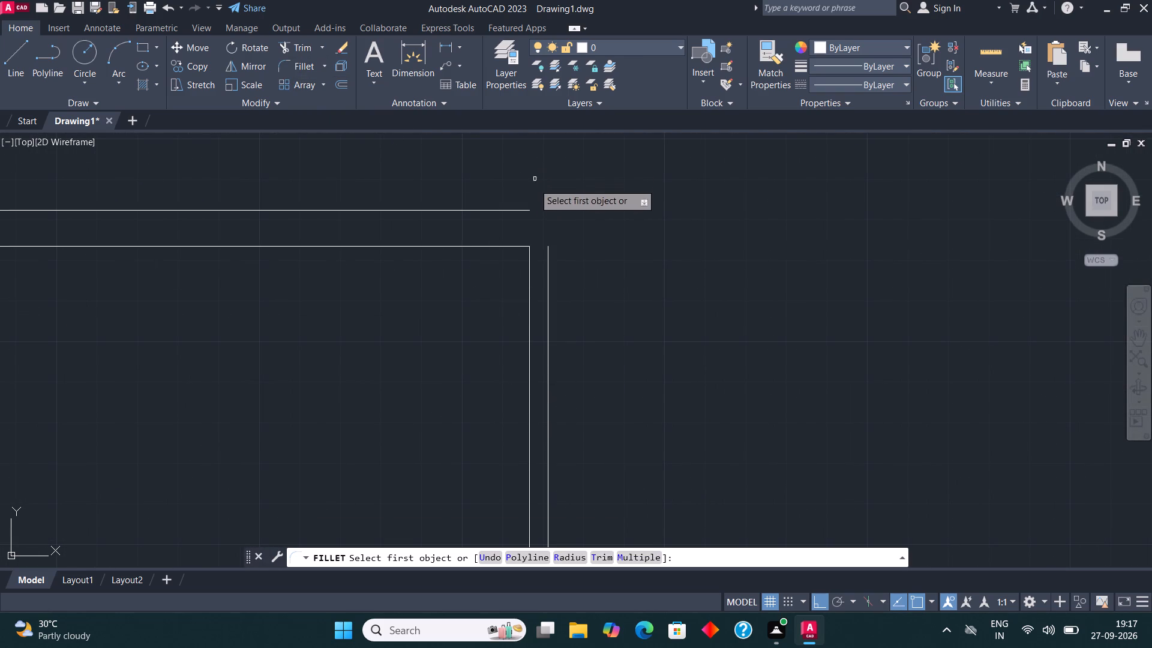
{"action": "left_click", "coordinate": [524, 211]}
{"action": "left_click", "coordinate": [548, 260]}
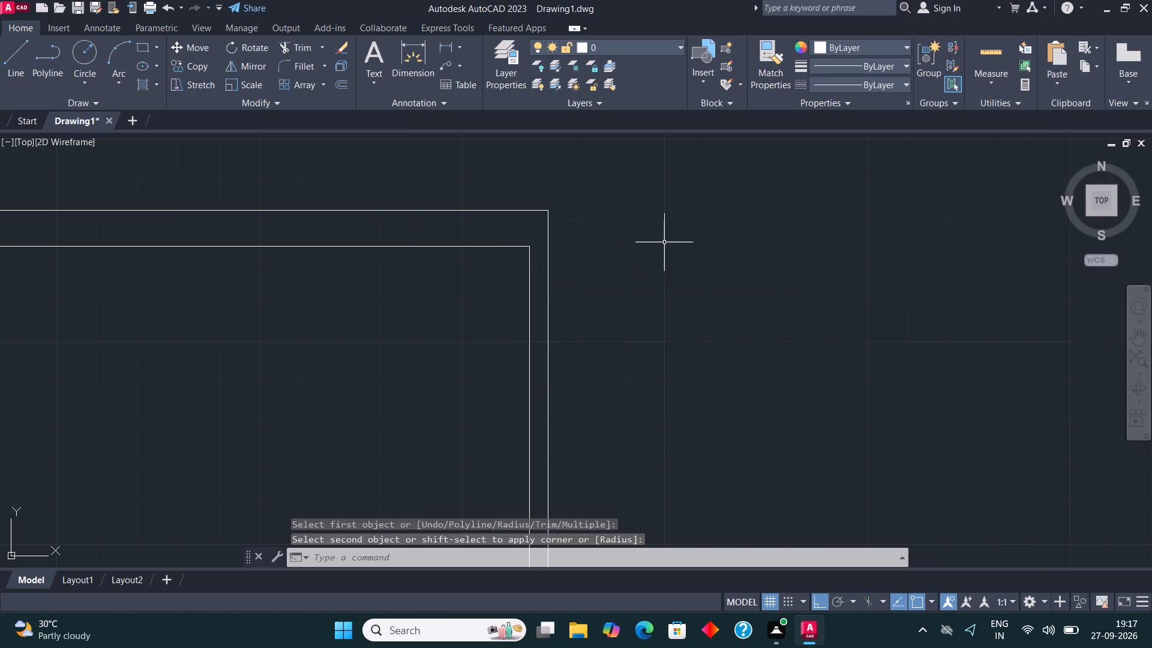
Trim the short vertical segment crossing the top wall where the second and third rooms meet.
{"action": "scroll", "coordinate": [667, 250], "scroll_direction": "down", "scroll_amount": 1}
{"action": "scroll", "coordinate": [181, 240], "scroll_direction": "up", "scroll_amount": 1}
{"action": "left_click", "coordinate": [307, 40]}
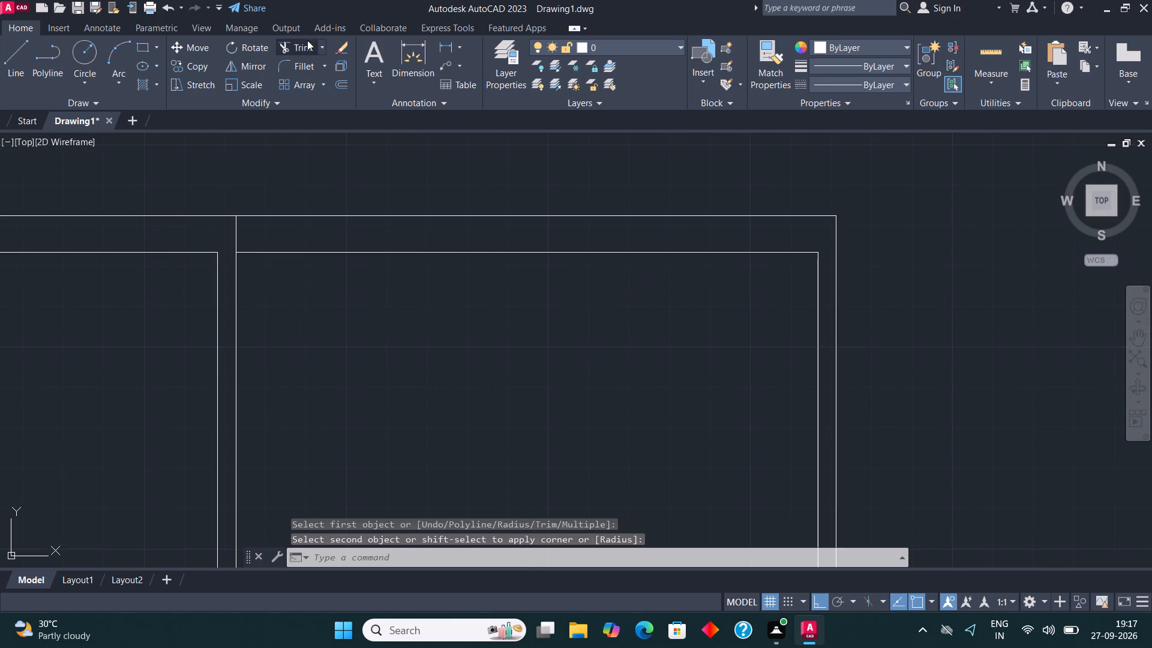
{"action": "left_click", "coordinate": [218, 227]}
{"action": "left_click", "coordinate": [276, 238]}
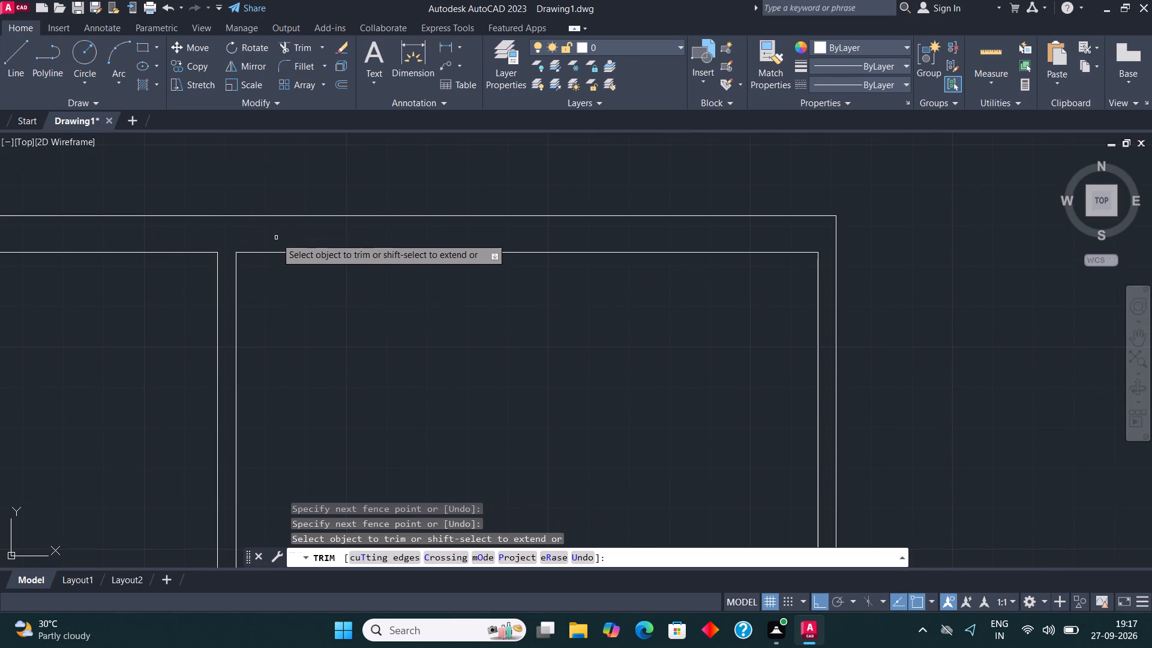
{"action": "key", "text": "Escape"}
{"action": "scroll", "coordinate": [276, 238], "scroll_direction": "down", "scroll_amount": 3}
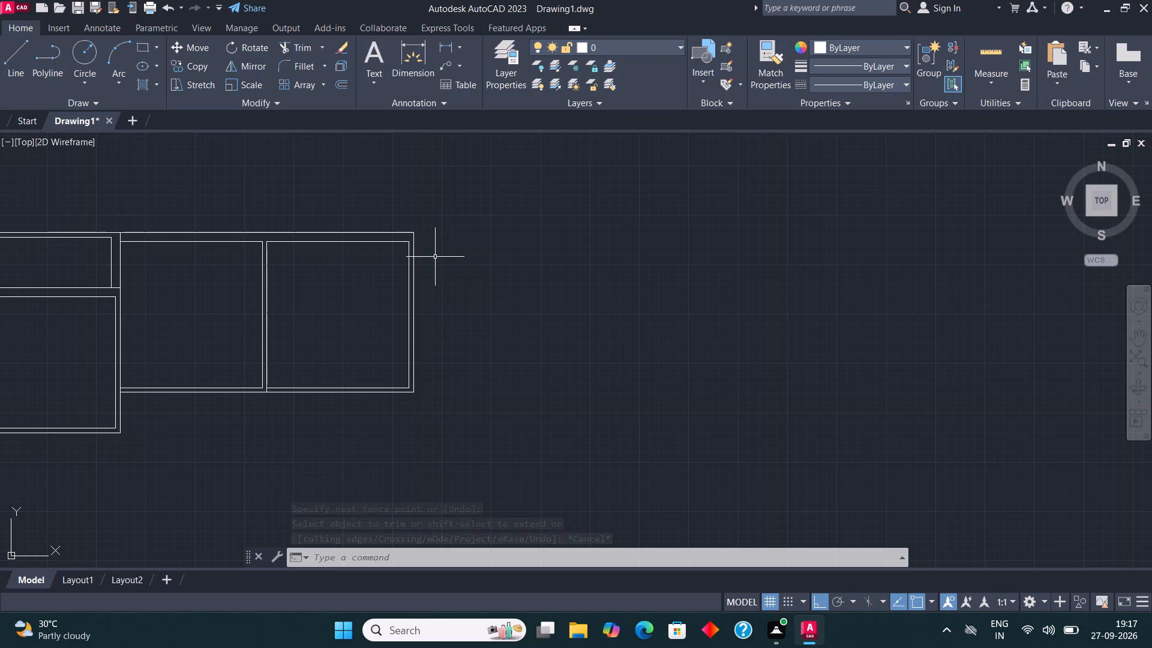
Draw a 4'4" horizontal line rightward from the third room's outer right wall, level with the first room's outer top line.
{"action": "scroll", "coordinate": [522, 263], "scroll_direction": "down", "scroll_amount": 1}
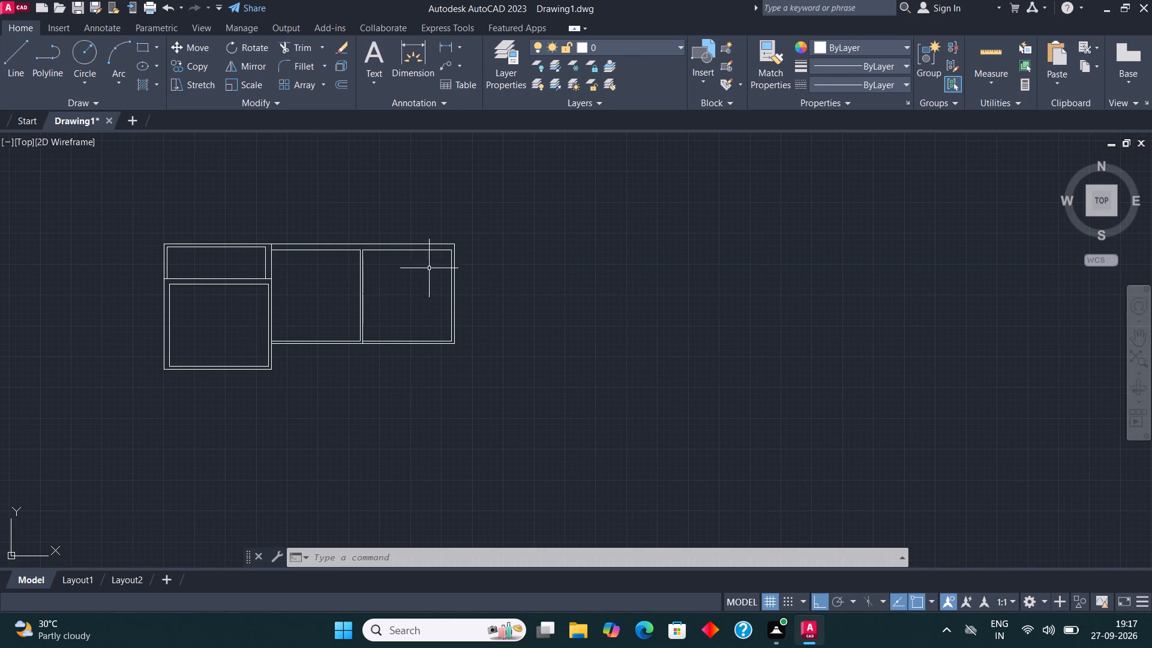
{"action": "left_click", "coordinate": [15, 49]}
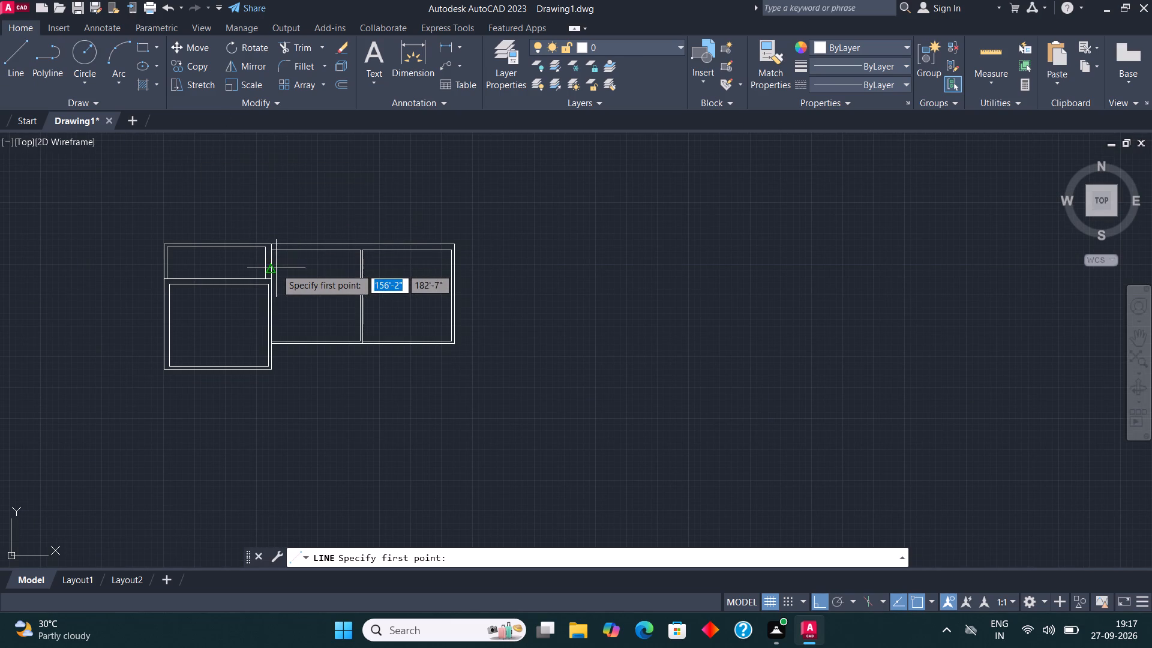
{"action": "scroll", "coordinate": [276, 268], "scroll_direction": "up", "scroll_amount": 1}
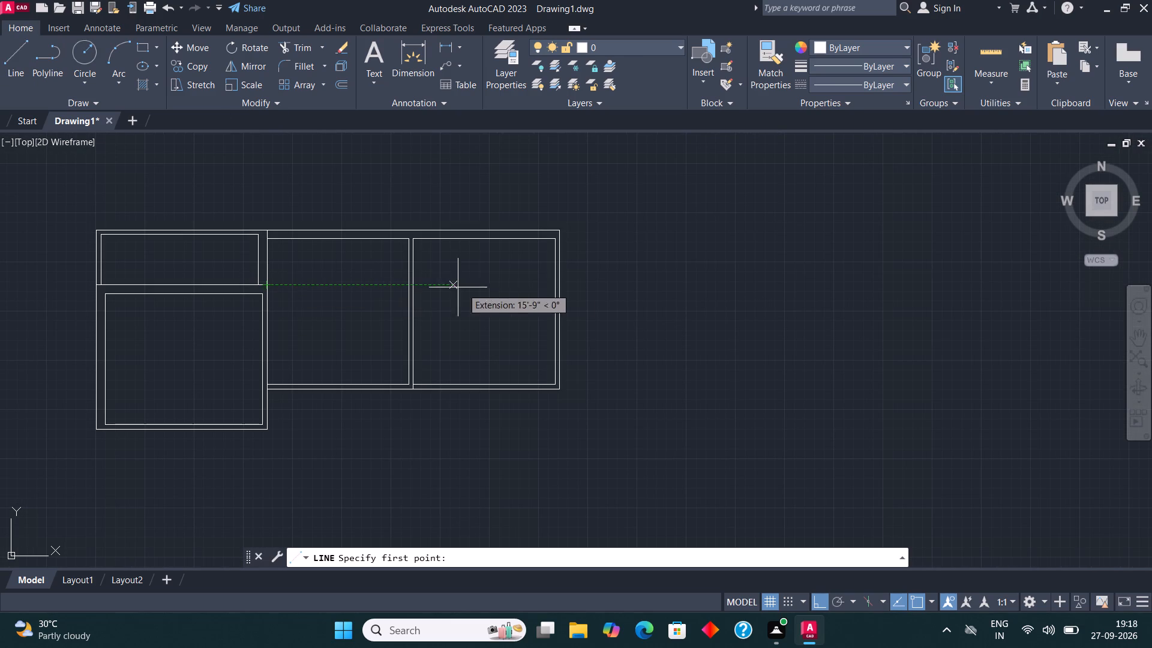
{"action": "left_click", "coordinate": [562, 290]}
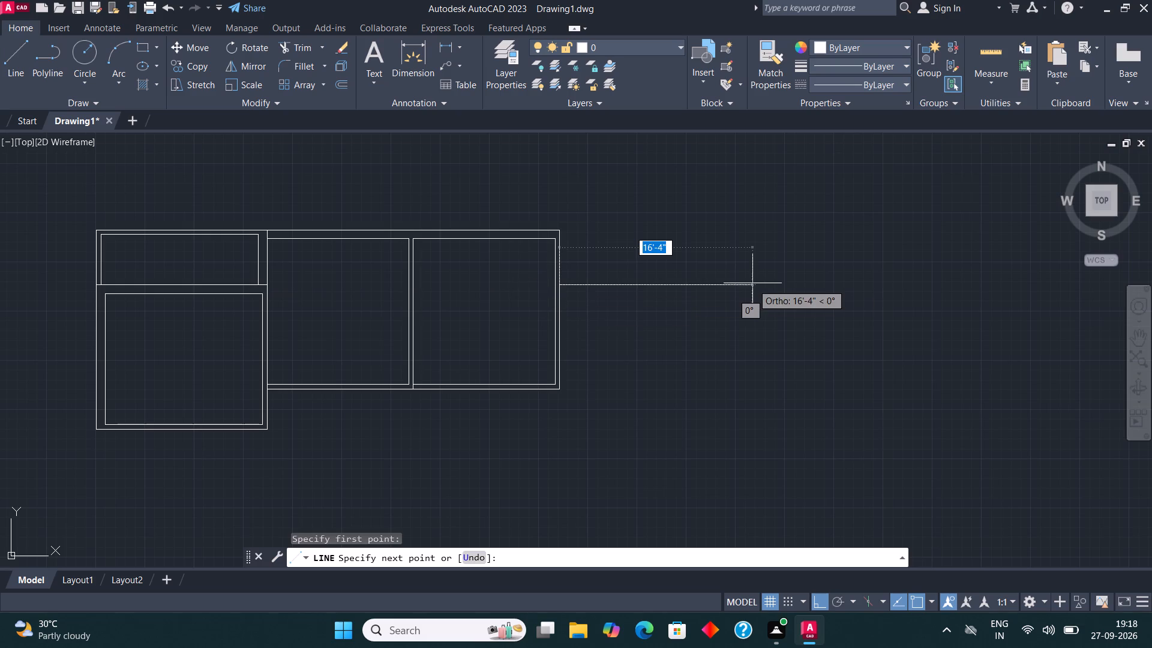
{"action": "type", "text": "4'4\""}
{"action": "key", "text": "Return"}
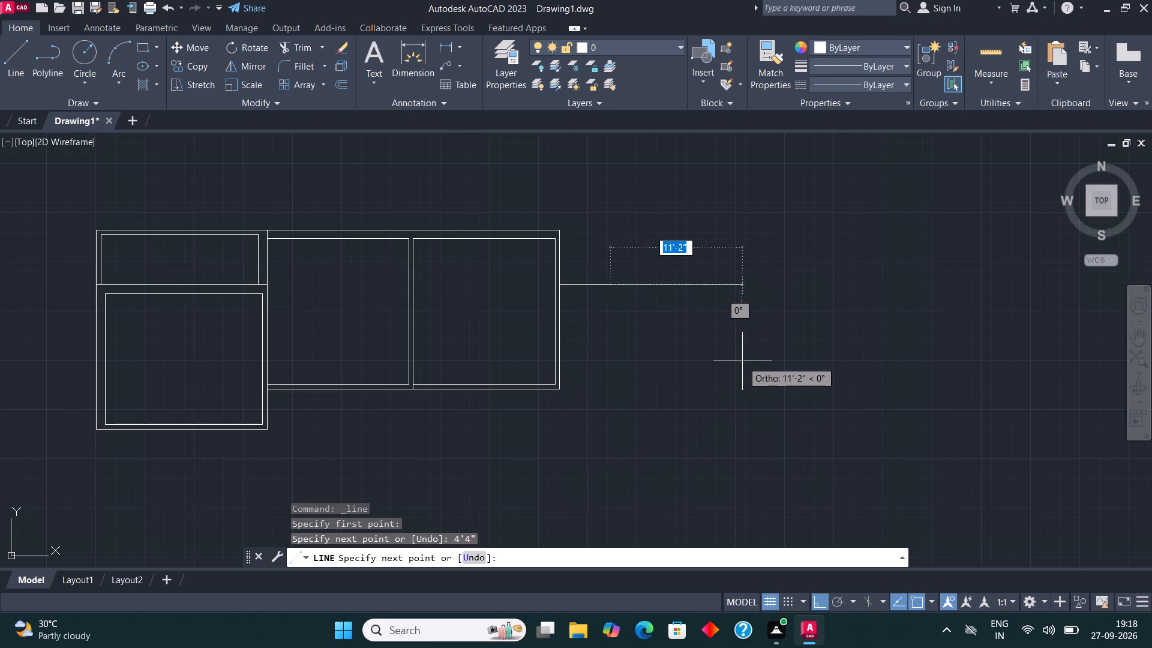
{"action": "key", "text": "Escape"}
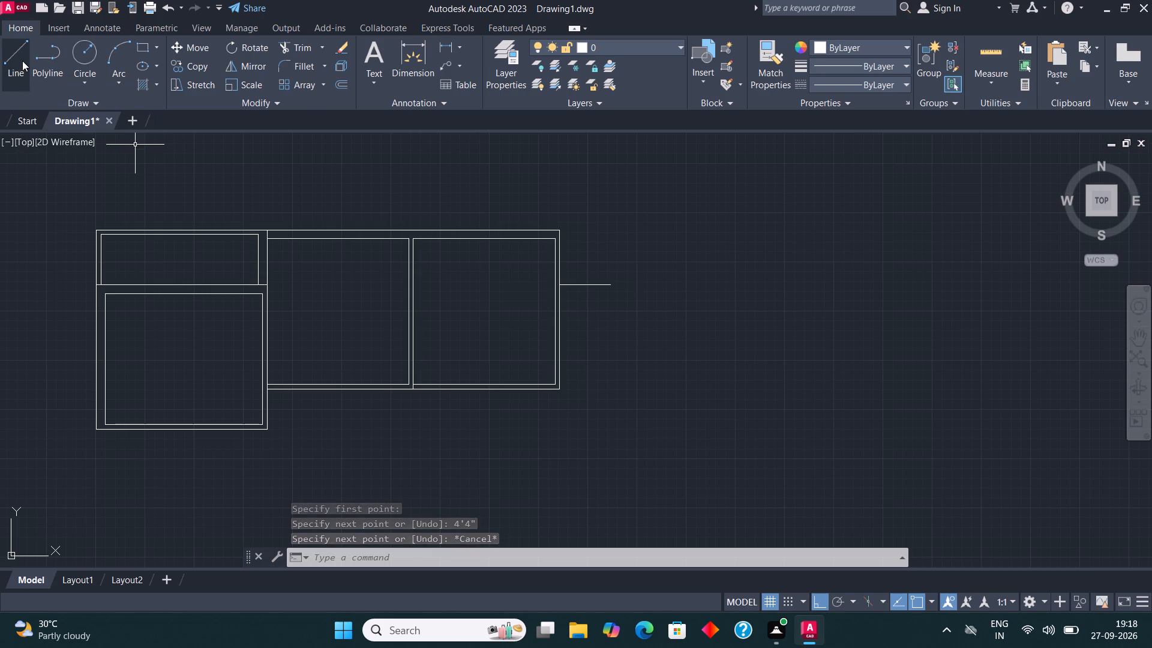
Draw a 13'4" by 11'1" fourth room off the third room's outer right wall, its top level with the first room's outer top line.
{"action": "left_click", "coordinate": [22, 61]}
{"action": "left_click", "coordinate": [559, 289]}
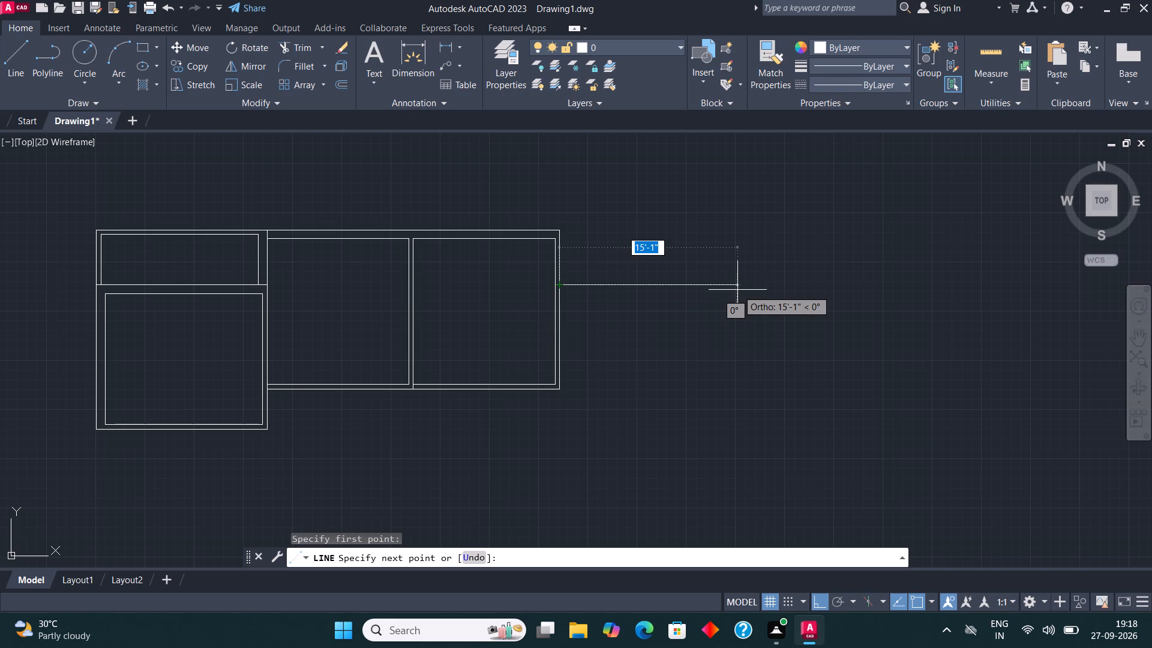
{"action": "type", "text": "13"}
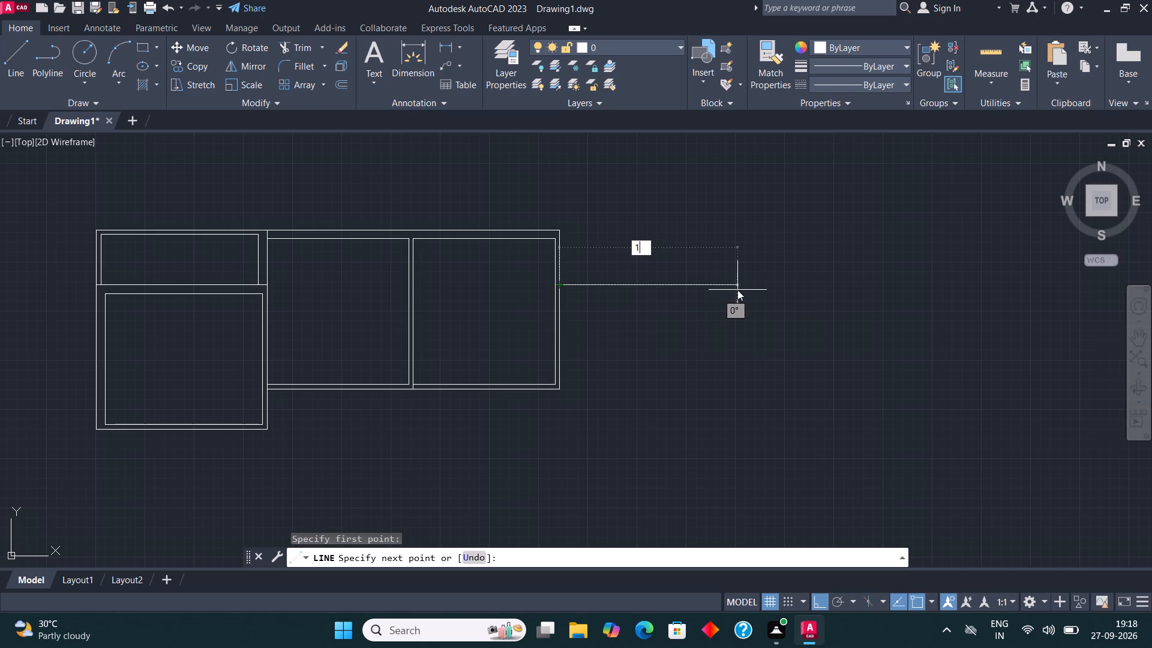
{"action": "type", "text": "'4\""}
{"action": "key", "text": "Return"}
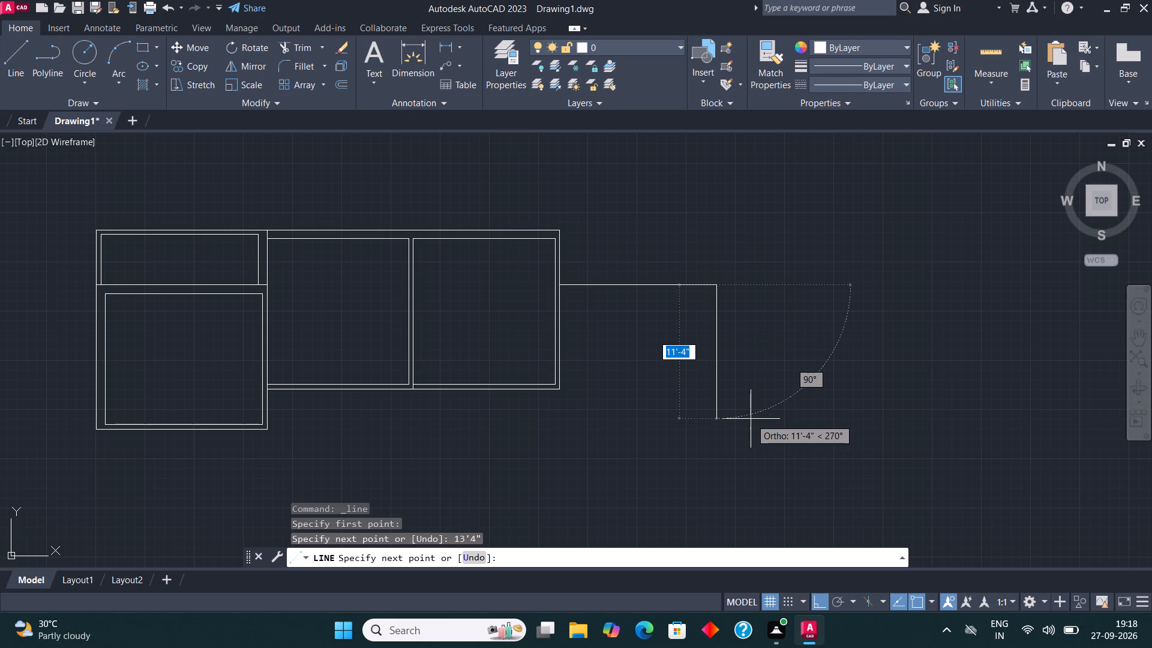
{"action": "type", "text": "11'1\""}
{"action": "key", "text": "Return"}
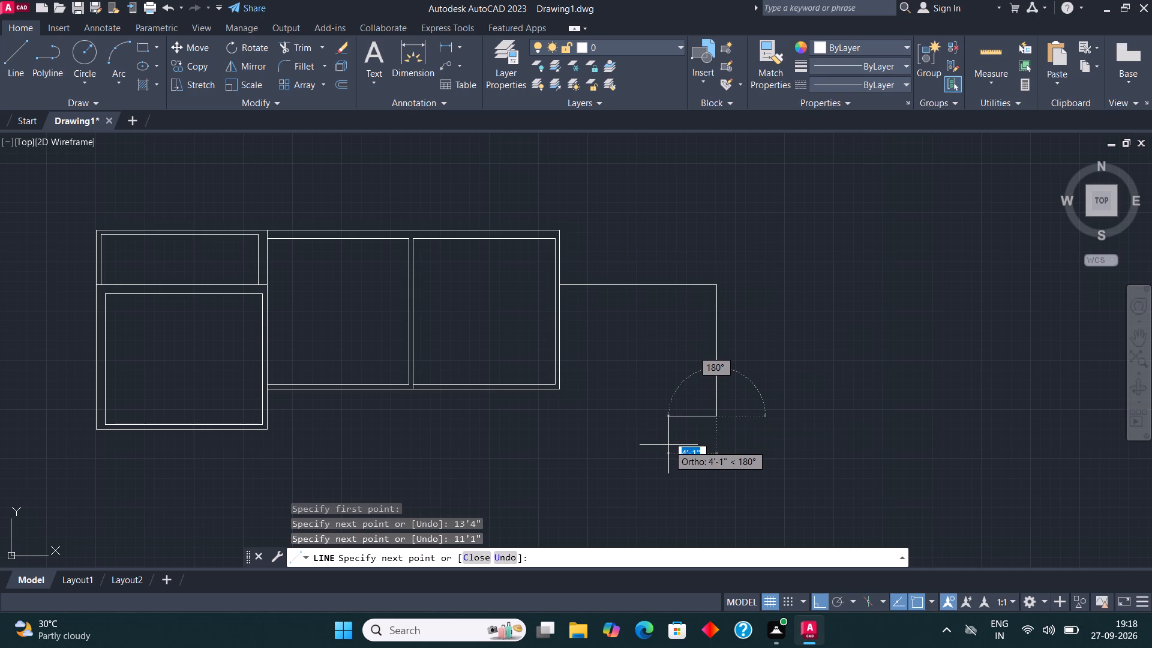
{"action": "type", "text": "13'4\""}
{"action": "key", "text": "Return"}
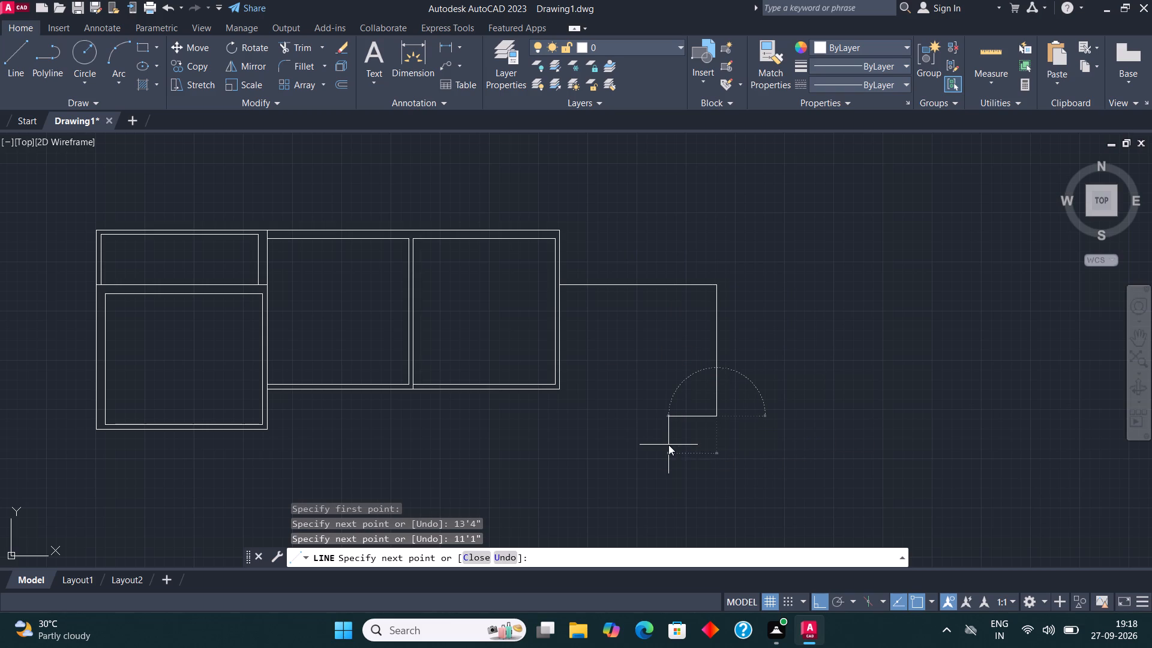
{"action": "left_click", "coordinate": [582, 322]}
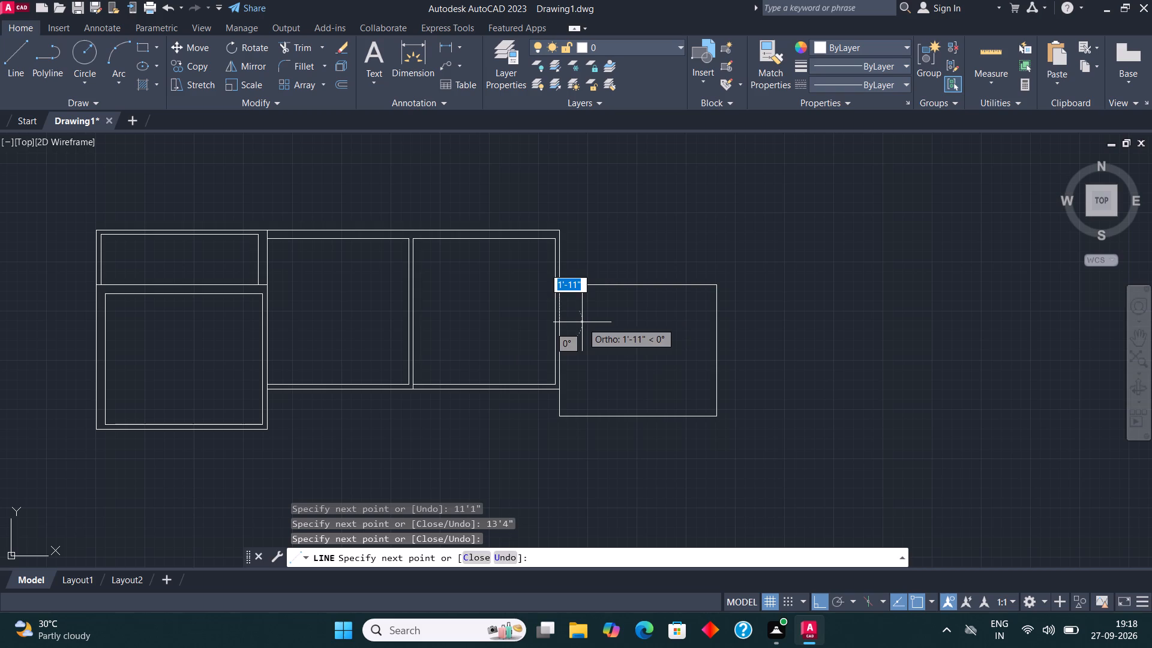
{"action": "key", "text": "Escape"}
Offset the fourth room's top line and right line 9" outward.
{"action": "scroll", "coordinate": [518, 269], "scroll_direction": "down", "scroll_amount": 1}
{"action": "scroll", "coordinate": [650, 340], "scroll_direction": "up", "scroll_amount": 1}
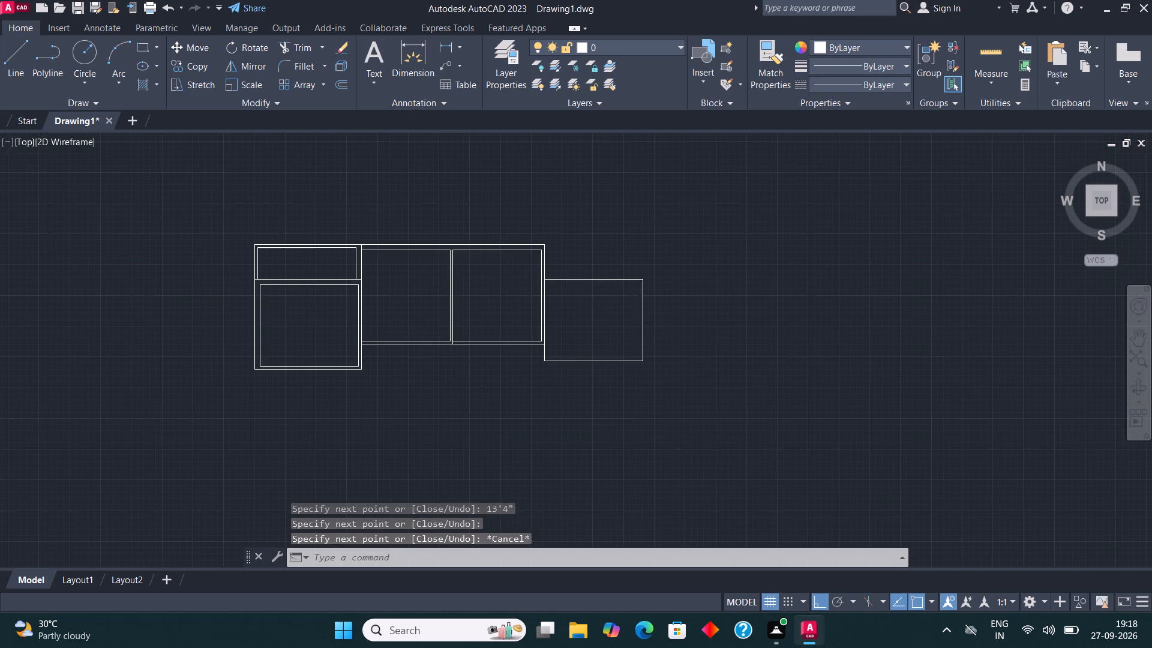
{"action": "left_click", "coordinate": [665, 401]}
{"action": "left_click", "coordinate": [530, 206]}
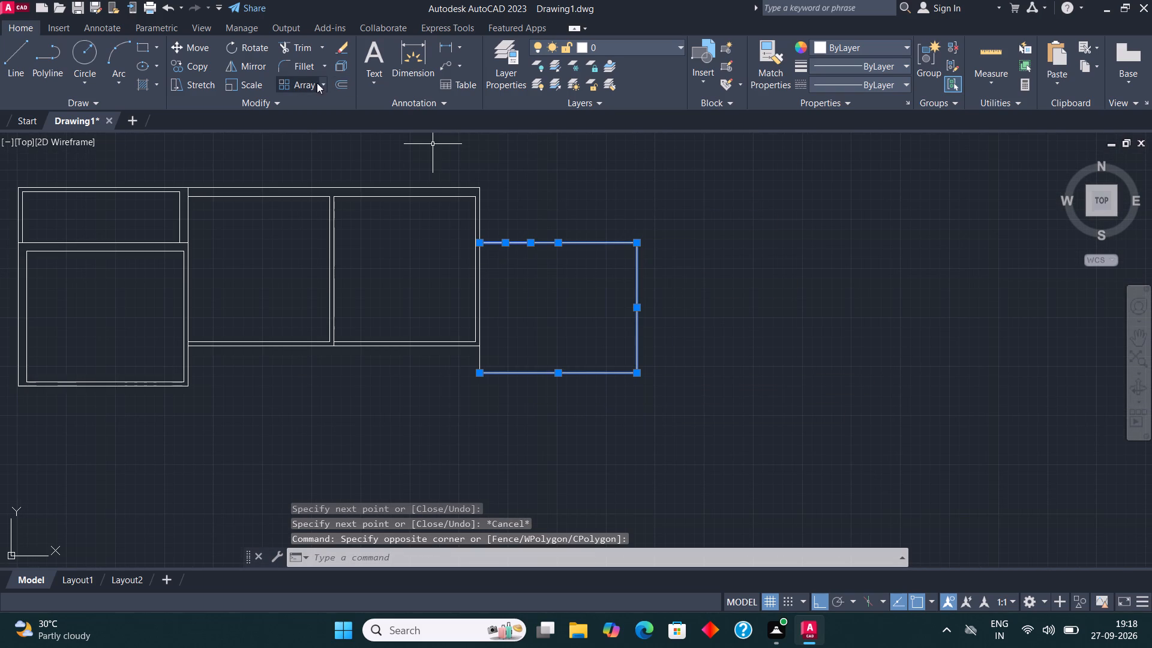
{"action": "left_click", "coordinate": [340, 82]}
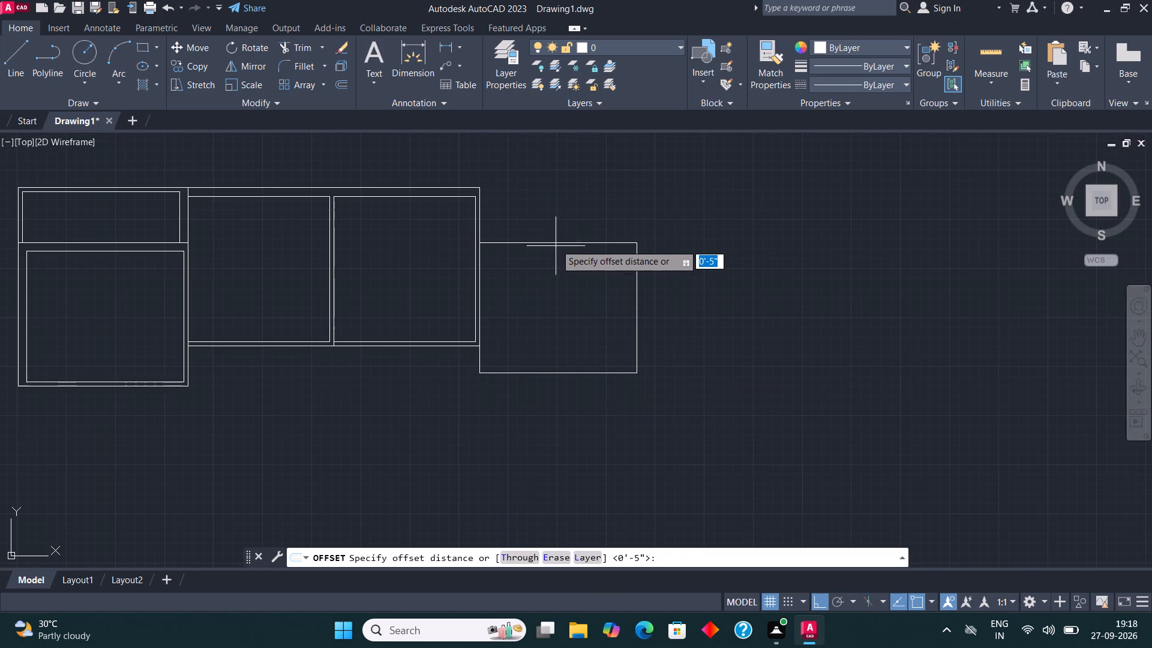
{"action": "left_click", "coordinate": [556, 241]}
{"action": "type", "text": "9\""}
{"action": "key", "text": "Return"}
{"action": "left_click", "coordinate": [554, 241]}
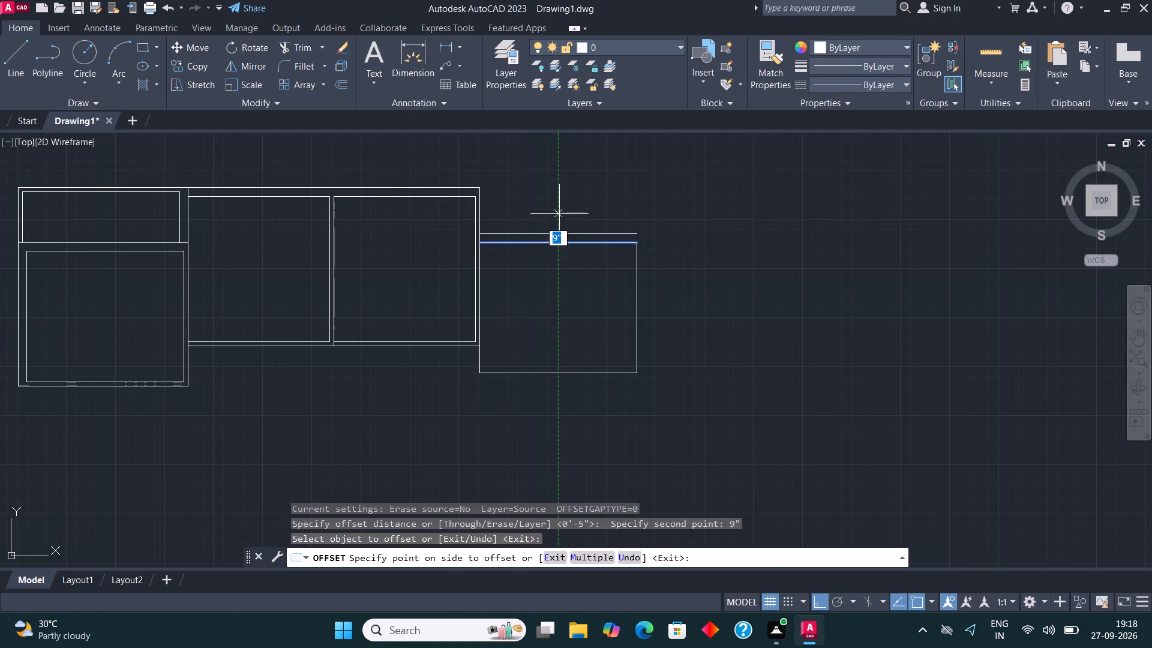
{"action": "left_click", "coordinate": [559, 214]}
{"action": "left_click", "coordinate": [637, 301]}
{"action": "left_click", "coordinate": [700, 301]}
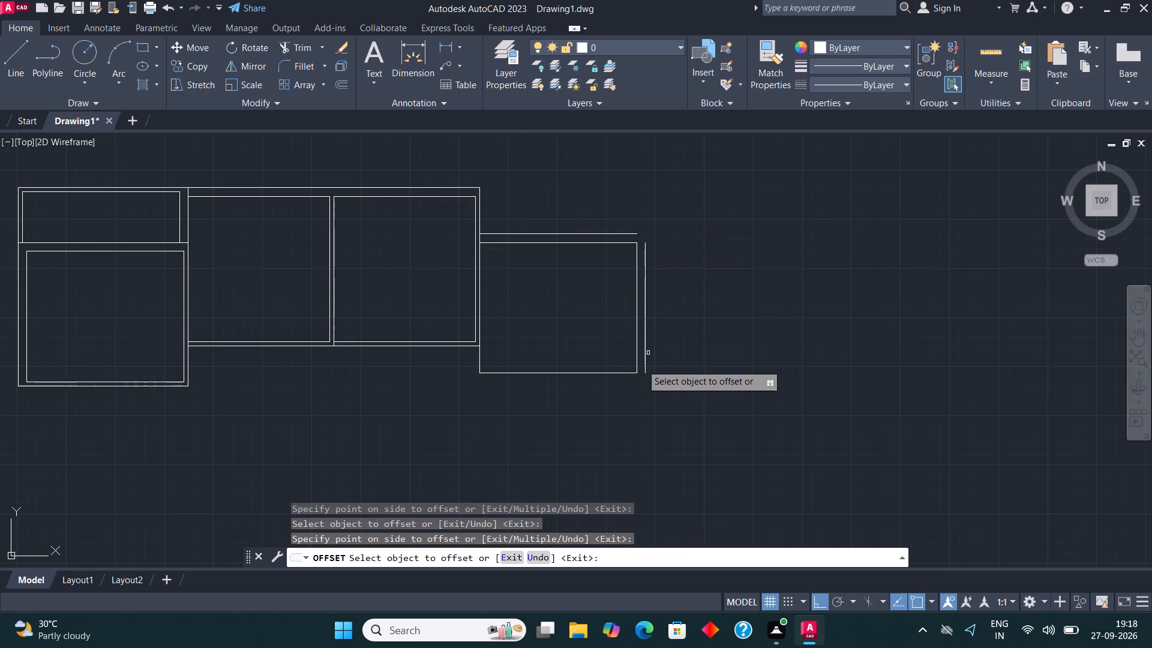
Offset the fourth room's bottom line and left line 4.5" outward.
{"action": "left_click", "coordinate": [591, 373]}
{"action": "type", "text": "4.5\""}
{"action": "key", "text": "Return"}
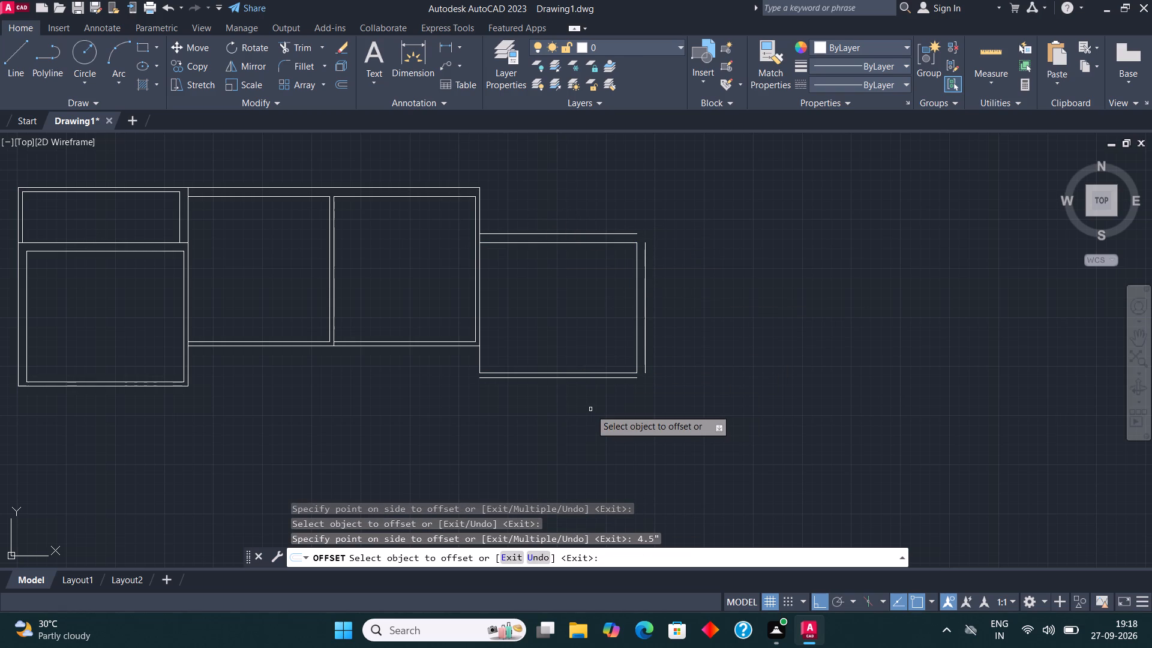
{"action": "left_click", "coordinate": [479, 364]}
{"action": "type", "text": "4.5\""}
{"action": "key", "text": "Return"}
{"action": "key", "text": "Escape"}
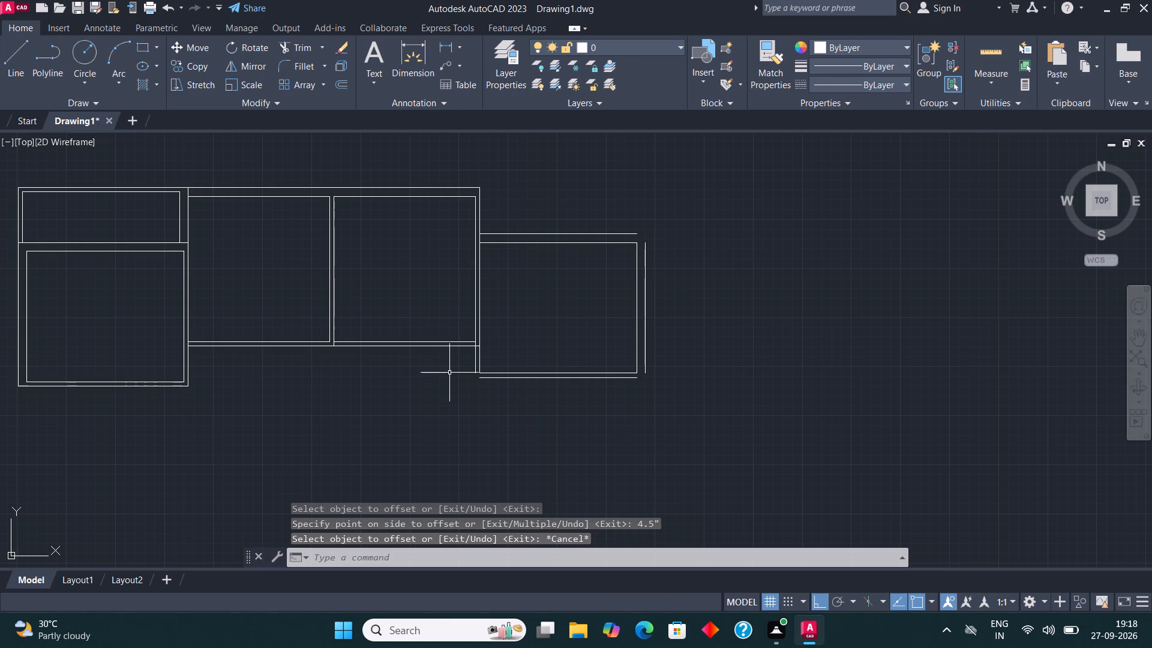
Fillet the fourth room's outer wall lines into closed corners at its lower left, lower right and upper right.
{"action": "left_click", "coordinate": [297, 71]}
{"action": "scroll", "coordinate": [478, 378], "scroll_direction": "up", "scroll_amount": 2}
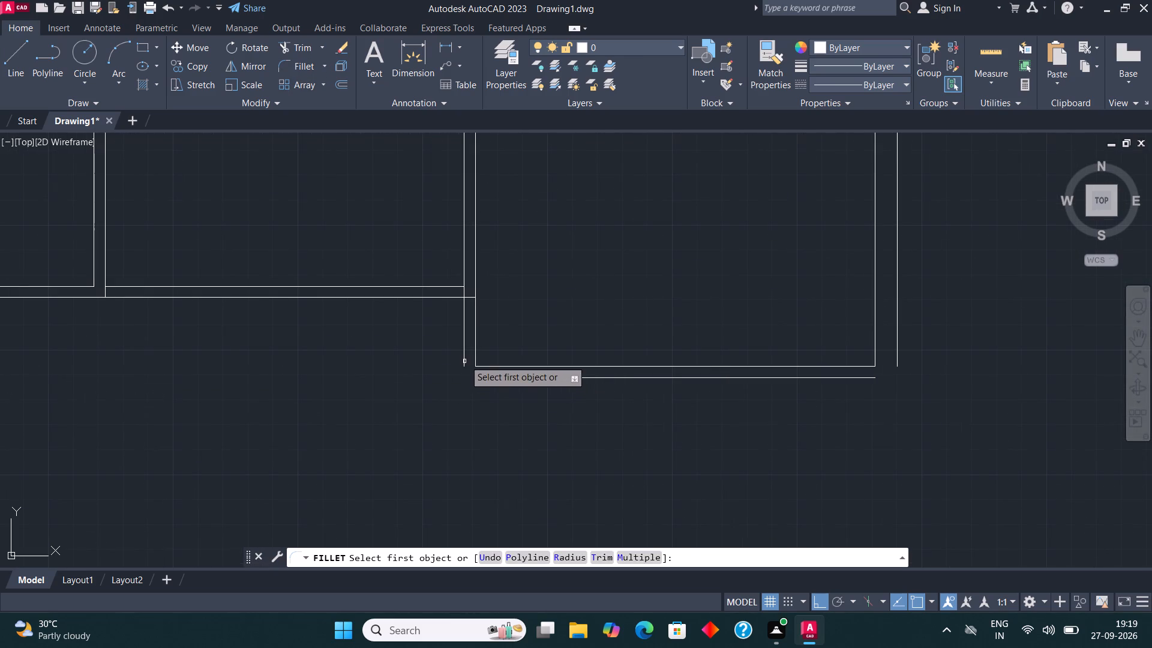
{"action": "left_click", "coordinate": [464, 359]}
{"action": "left_click", "coordinate": [478, 376]}
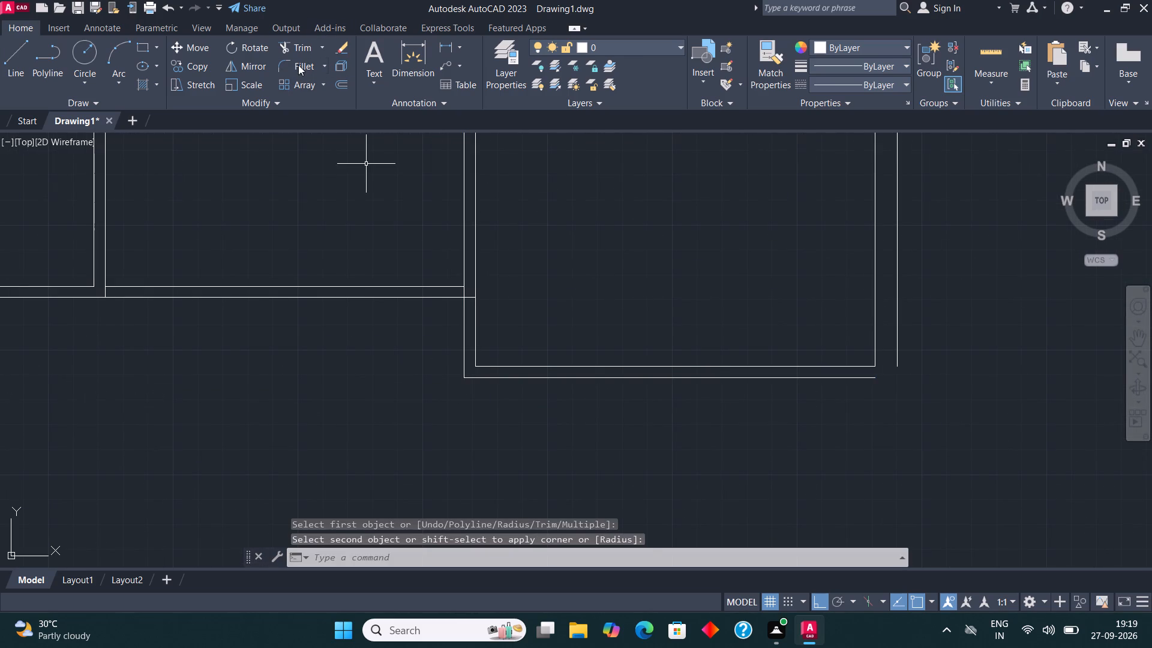
{"action": "left_click", "coordinate": [298, 65]}
{"action": "left_click", "coordinate": [860, 377]}
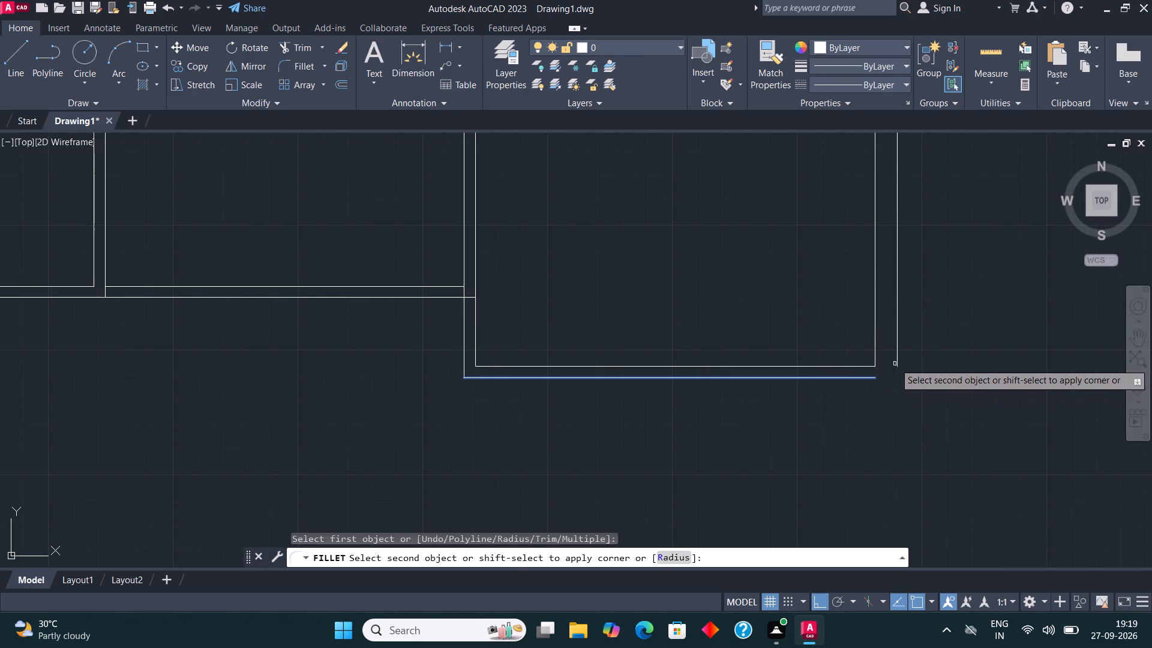
{"action": "left_click", "coordinate": [898, 361]}
{"action": "left_click", "coordinate": [295, 65]}
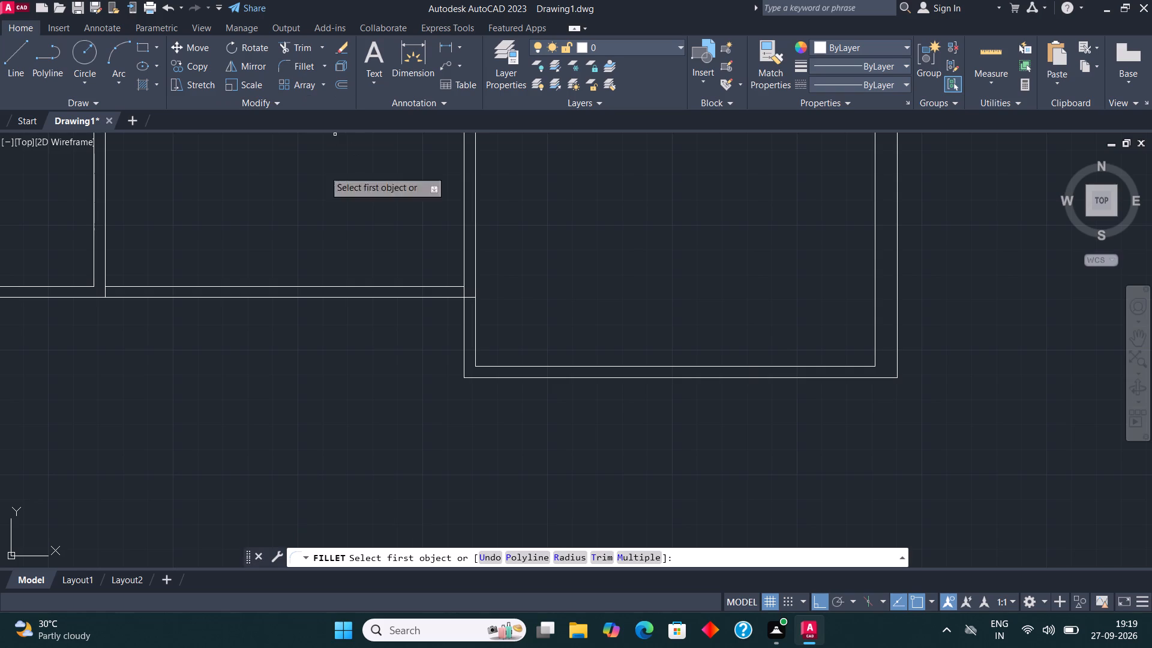
{"action": "scroll", "coordinate": [449, 397], "scroll_direction": "down", "scroll_amount": 2}
{"action": "scroll", "coordinate": [605, 258], "scroll_direction": "up", "scroll_amount": 1}
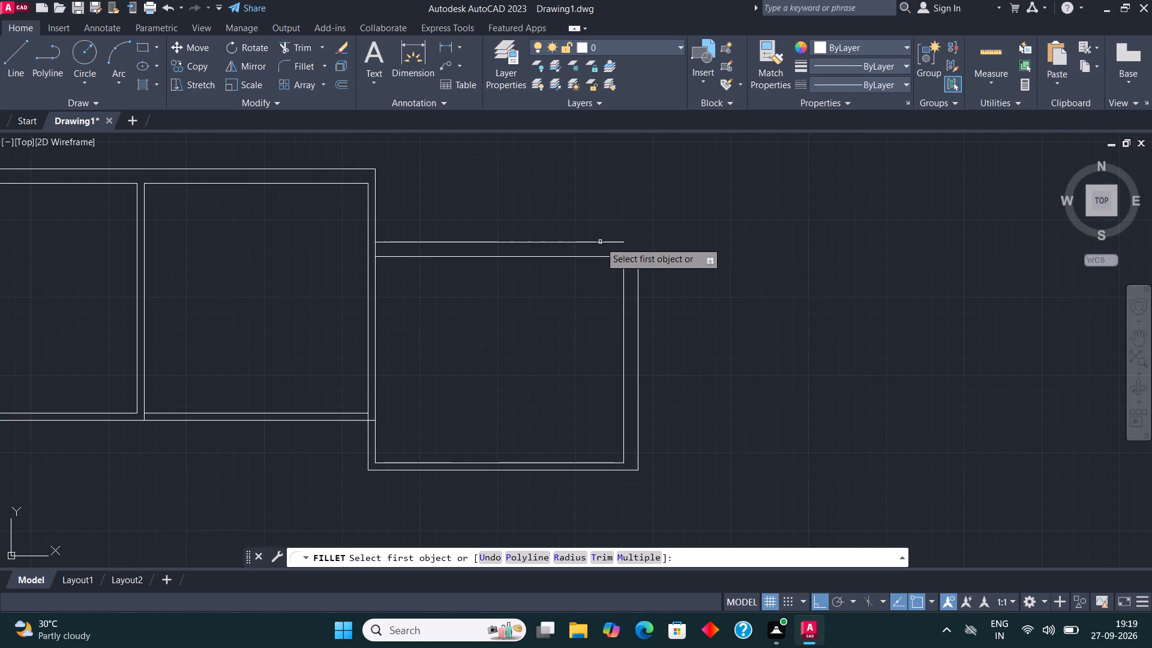
{"action": "left_click", "coordinate": [600, 242]}
{"action": "left_click", "coordinate": [637, 264]}
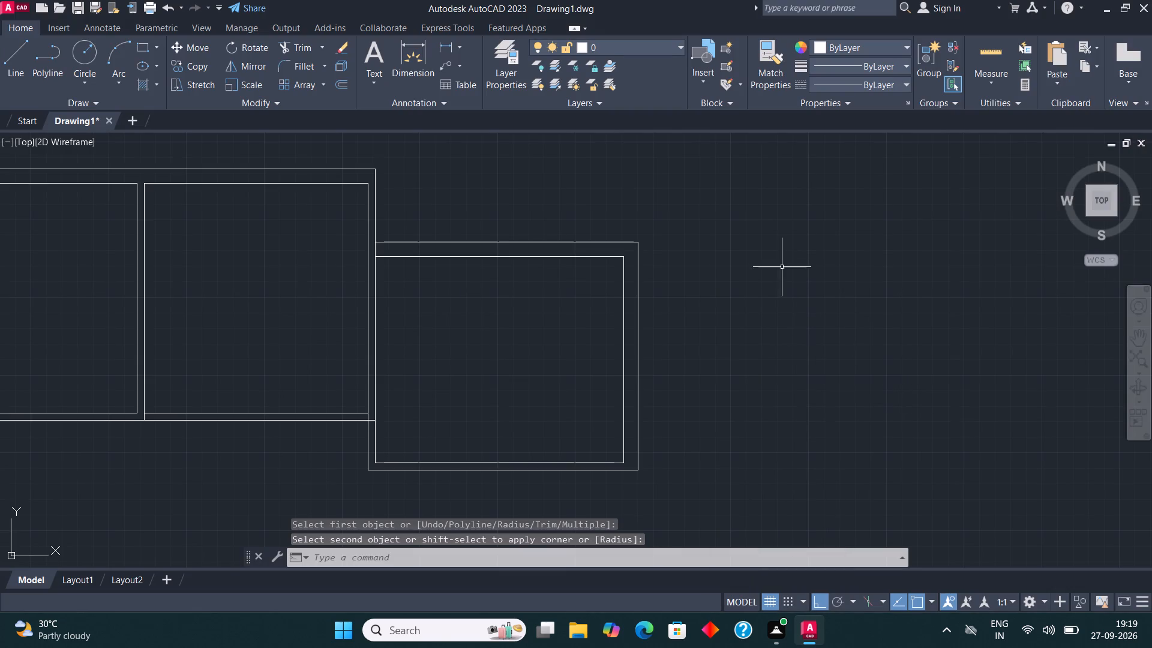
Outline a space above the fourth room with a line from the third room's outer top-right corner across and down to the fourth room's outer corner.
{"action": "scroll", "coordinate": [728, 263], "scroll_direction": "down", "scroll_amount": 1}
{"action": "scroll", "coordinate": [683, 188], "scroll_direction": "up", "scroll_amount": 2}
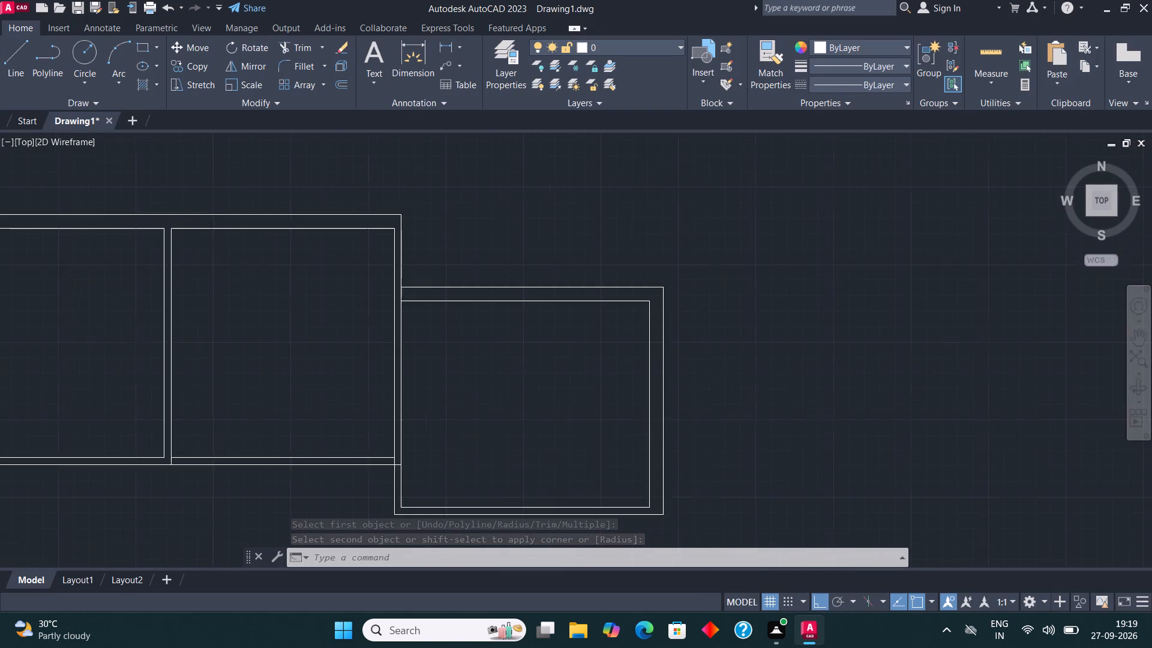
{"action": "left_click", "coordinate": [26, 51]}
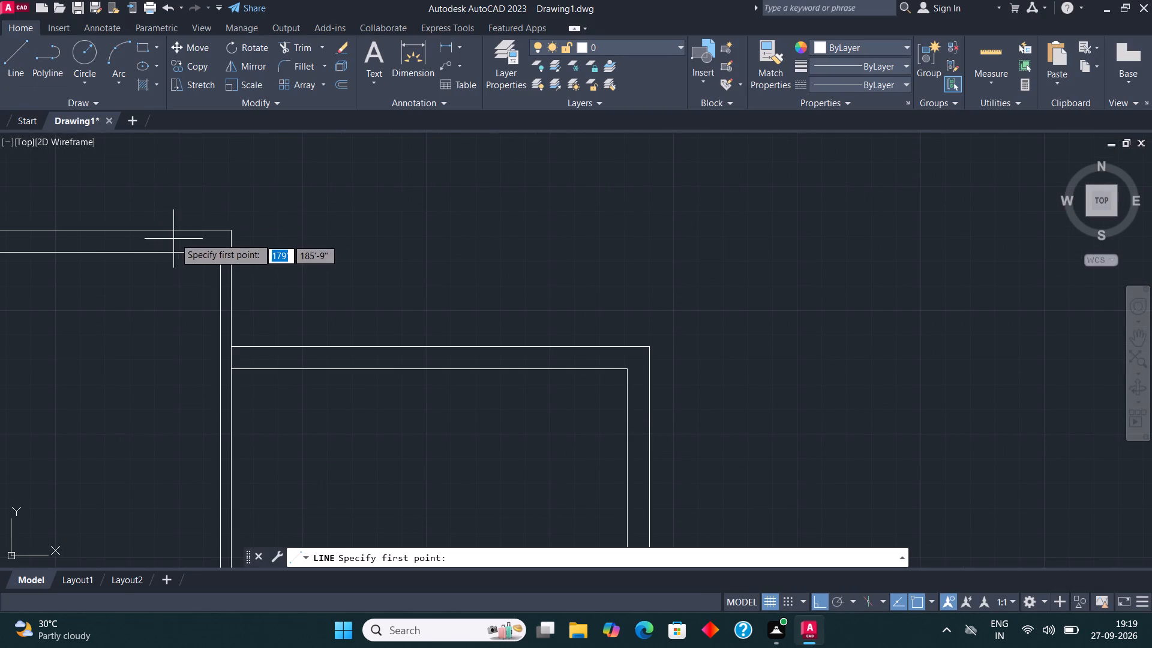
{"action": "left_click", "coordinate": [230, 229]}
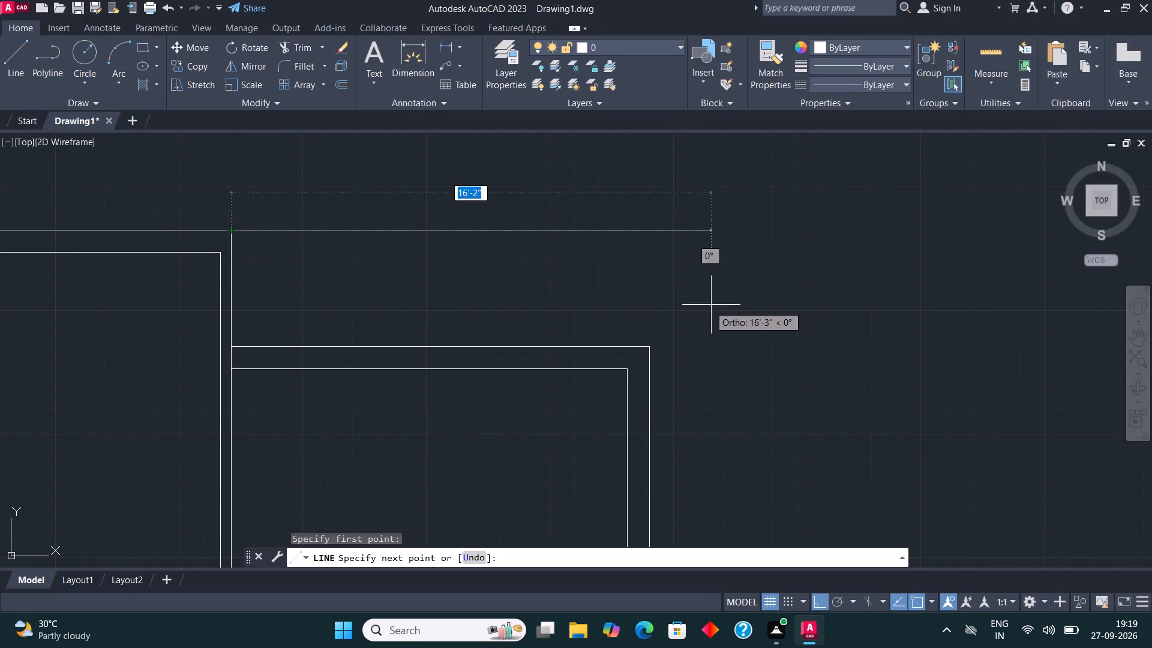
{"action": "left_click", "coordinate": [647, 313]}
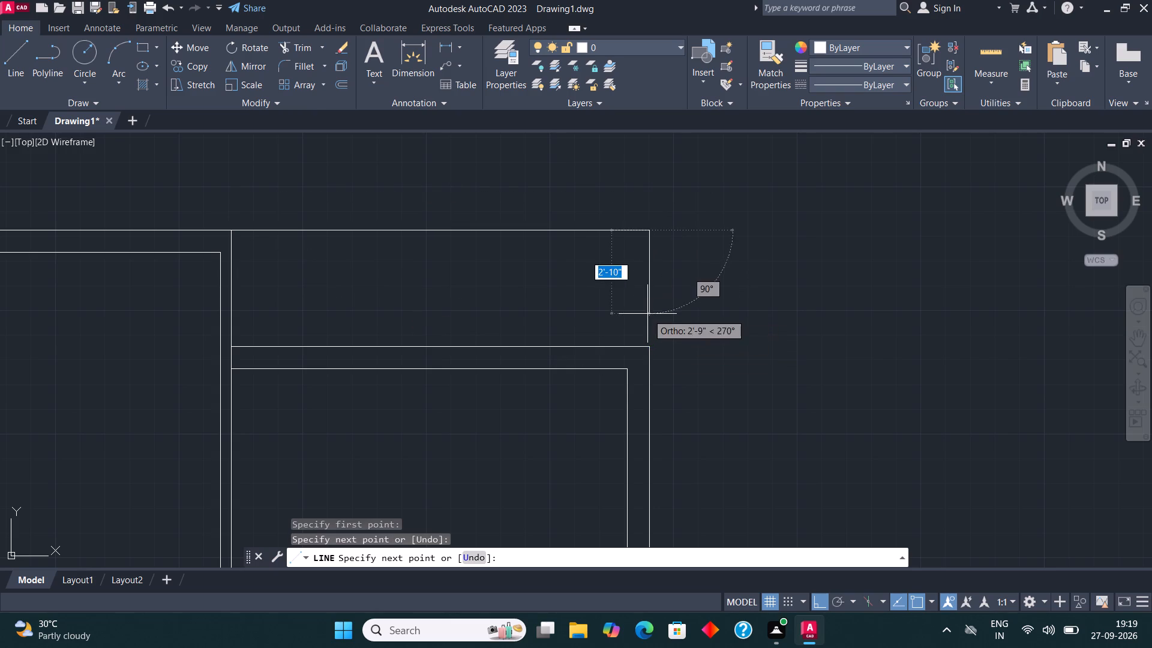
{"action": "left_click", "coordinate": [648, 365]}
{"action": "key", "text": "Escape"}
Offset the top line and right line of the space above the fourth room 4.5" inward.
{"action": "left_click_drag", "start_coordinate": [684, 269], "coordinate": [678, 266]}
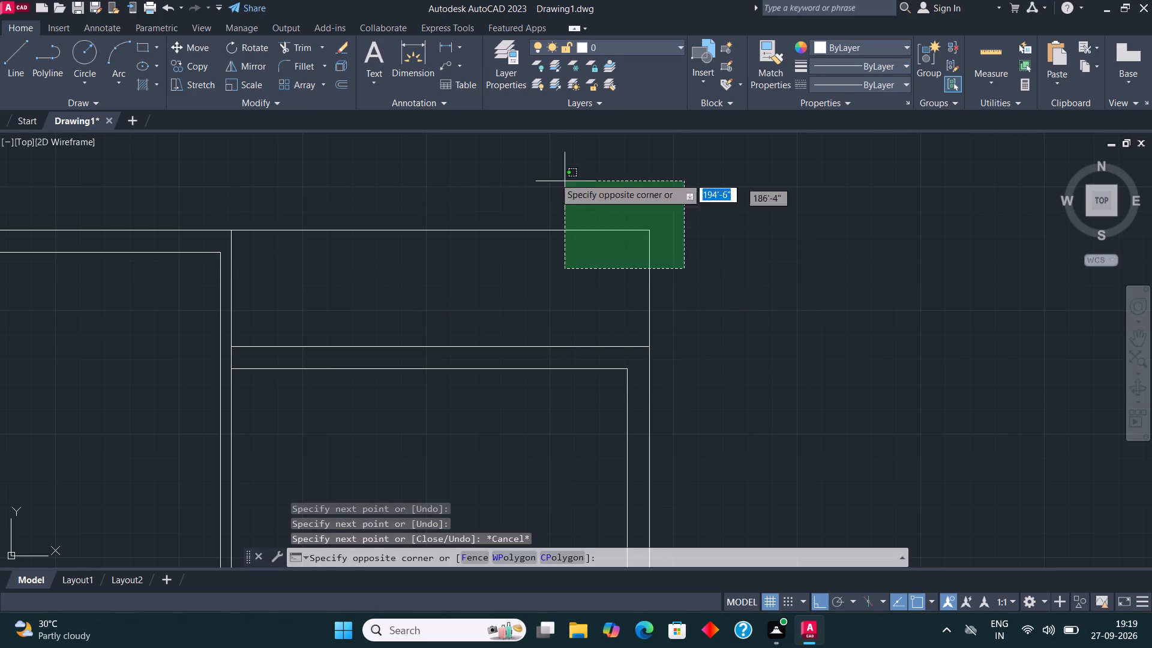
{"action": "left_click", "coordinate": [532, 172]}
{"action": "left_click", "coordinate": [343, 86]}
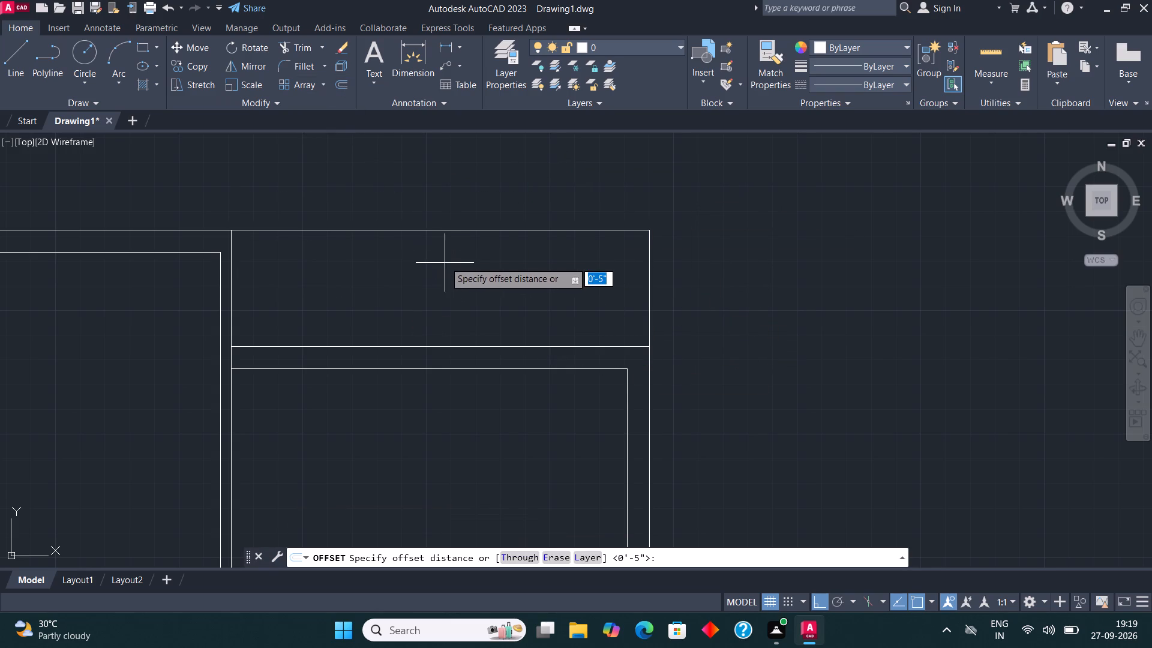
{"action": "left_click", "coordinate": [415, 230]}
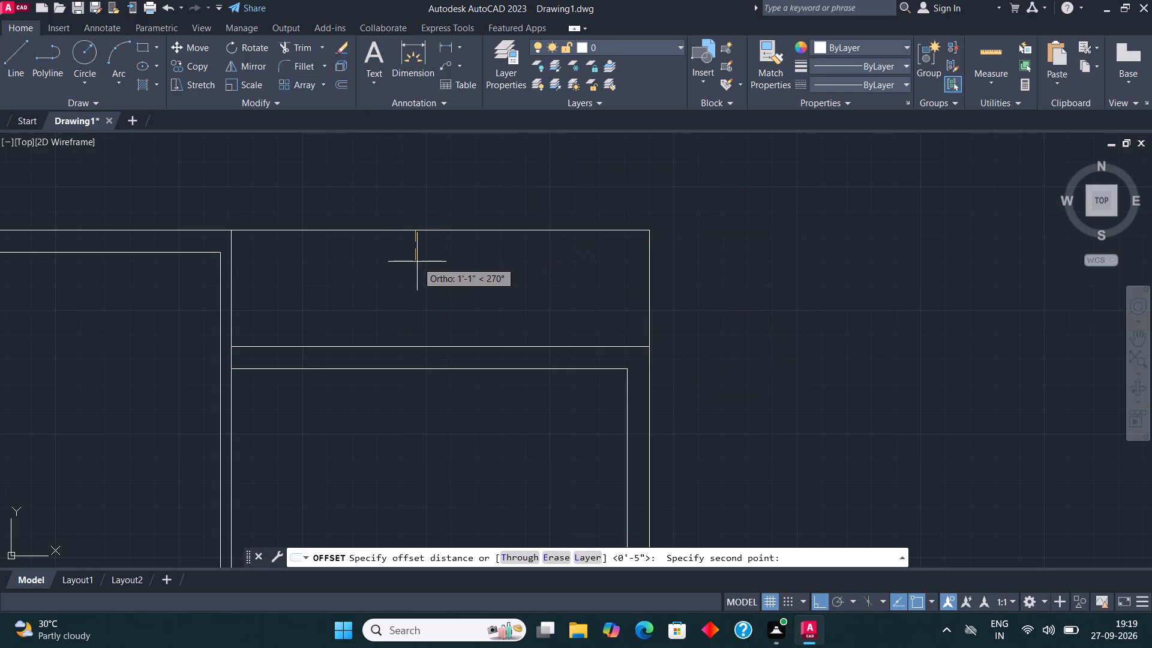
{"action": "type", "text": "4.5\""}
{"action": "key", "text": "Return"}
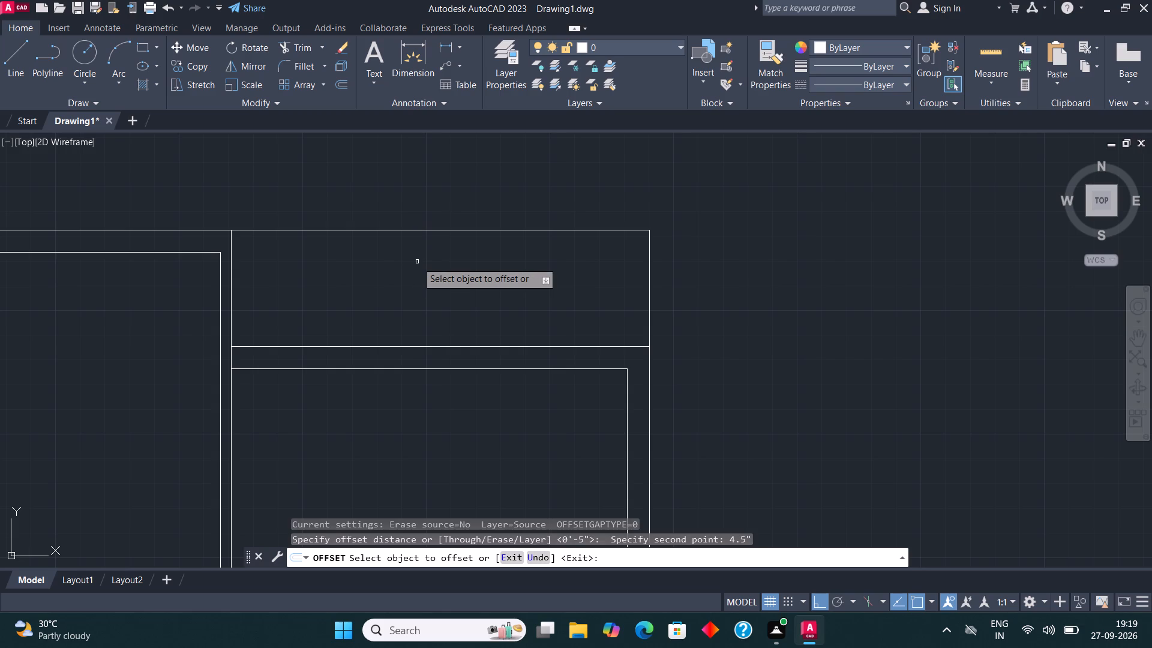
{"action": "left_click", "coordinate": [428, 230]}
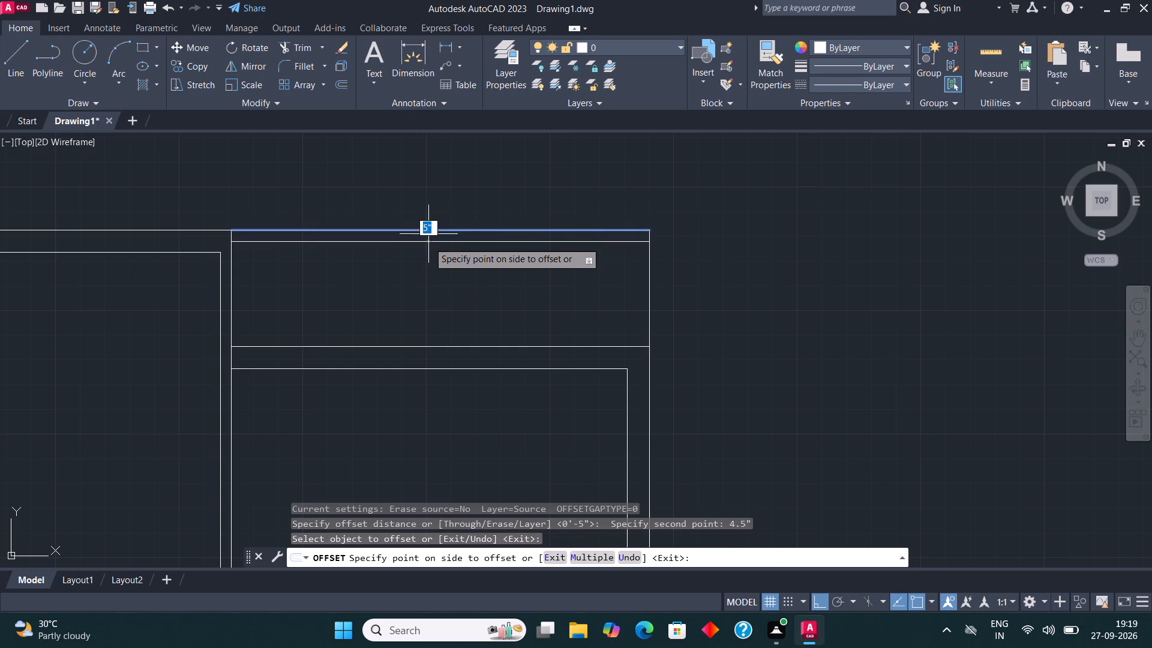
{"action": "left_click", "coordinate": [432, 258]}
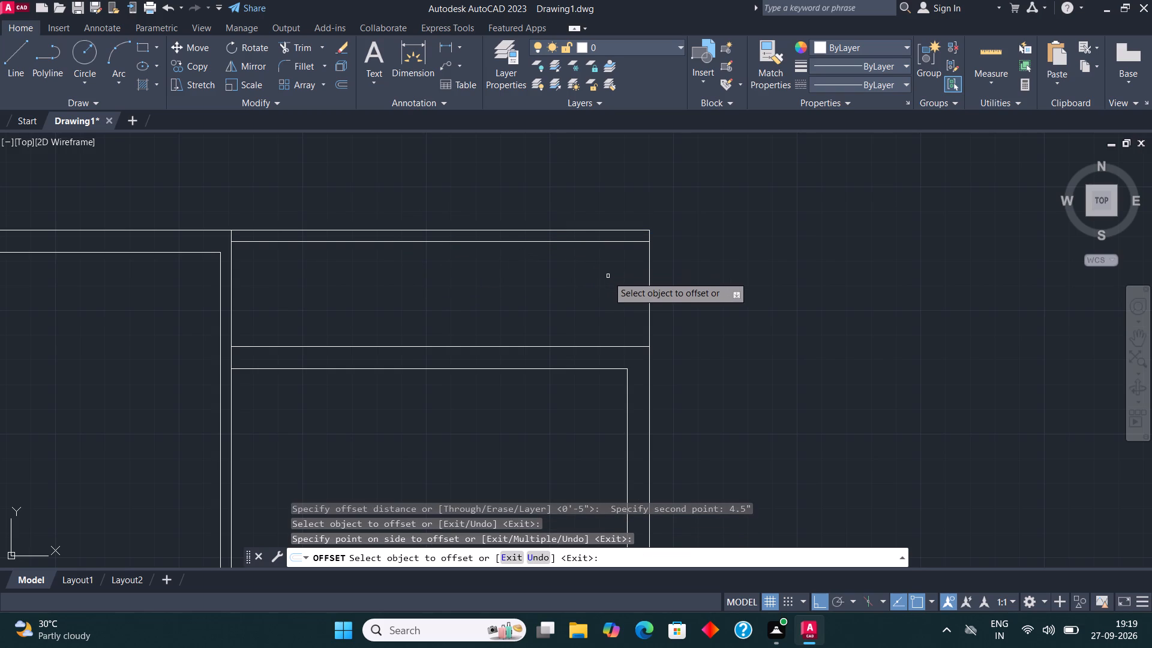
{"action": "left_click", "coordinate": [650, 302]}
{"action": "left_click", "coordinate": [591, 302]}
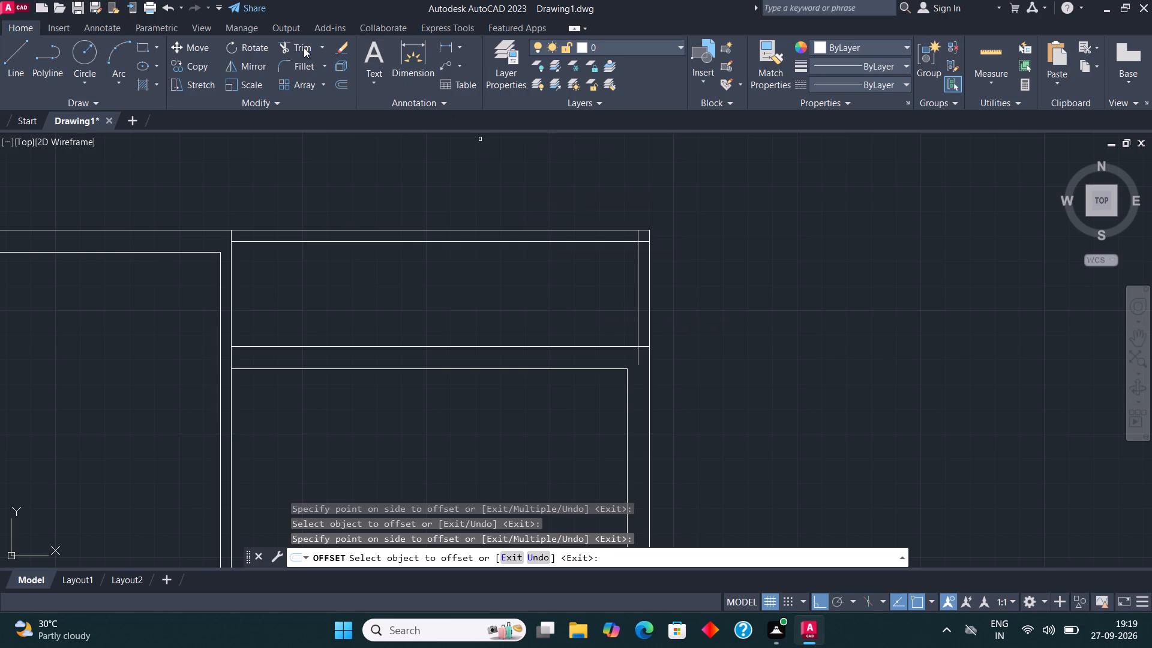
Trim the overshooting wall line ends at the lower-right, upper-right and upper-left corners of the space above the fourth room.
{"action": "left_click", "coordinate": [304, 46]}
{"action": "left_click", "coordinate": [639, 361]}
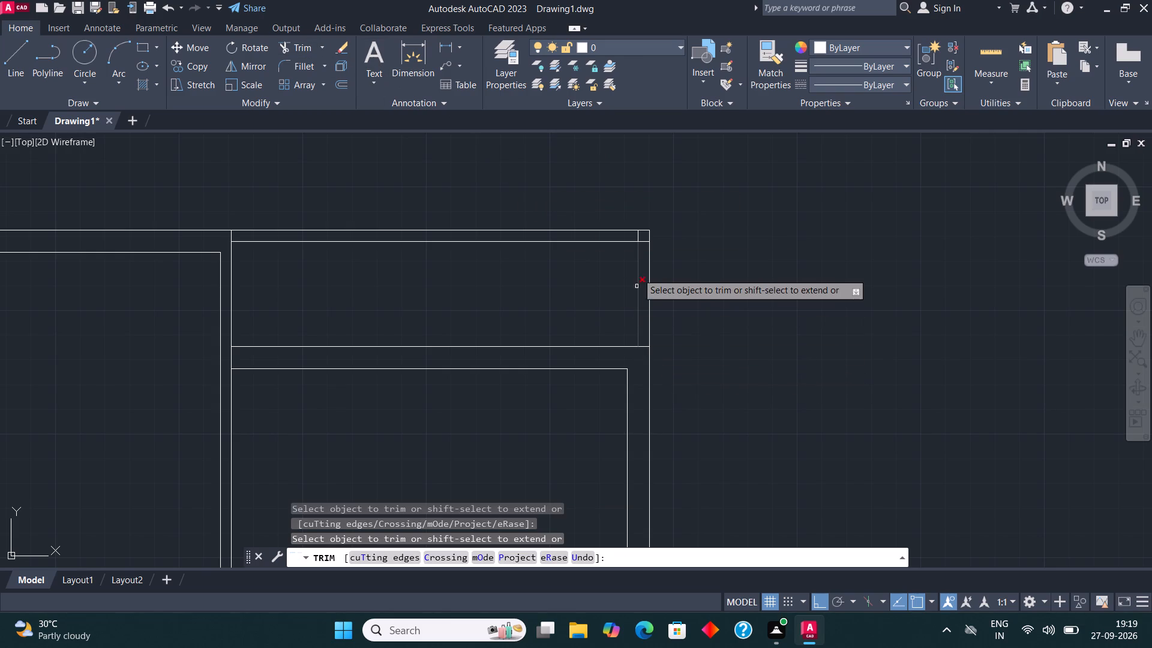
{"action": "left_click", "coordinate": [640, 238]}
{"action": "left_click", "coordinate": [643, 241]}
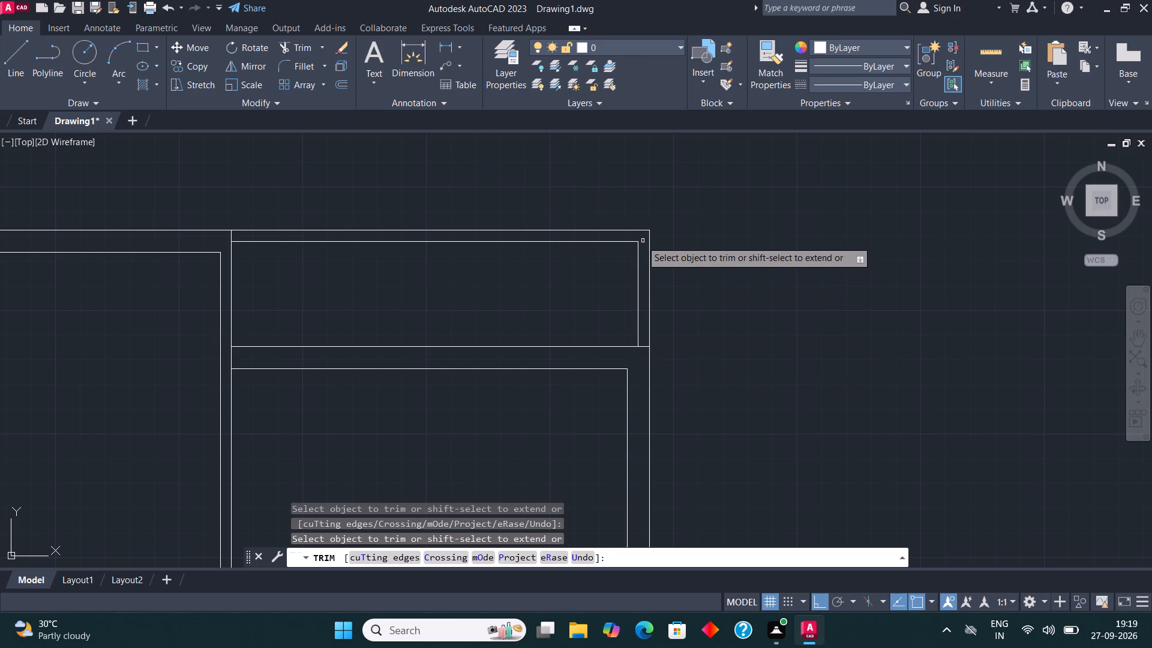
{"action": "left_click", "coordinate": [232, 236]}
{"action": "scroll", "coordinate": [706, 173], "scroll_direction": "down", "scroll_amount": 1}
{"action": "scroll", "coordinate": [674, 278], "scroll_direction": "up", "scroll_amount": 2}
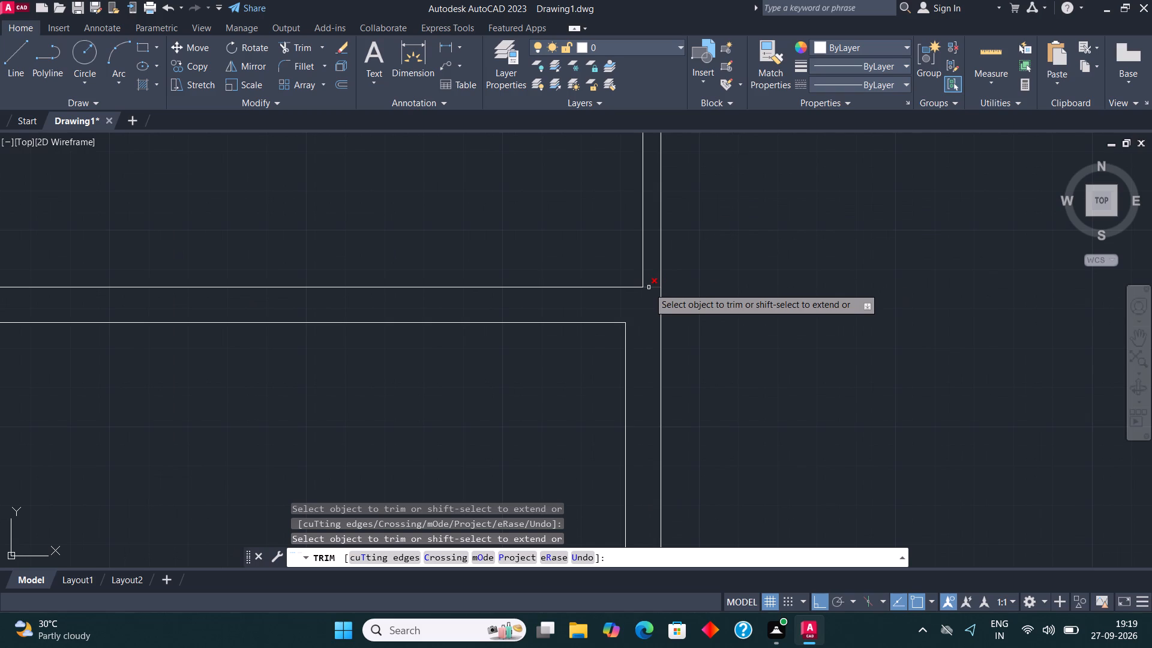
{"action": "scroll", "coordinate": [744, 225], "scroll_direction": "down", "scroll_amount": 2}
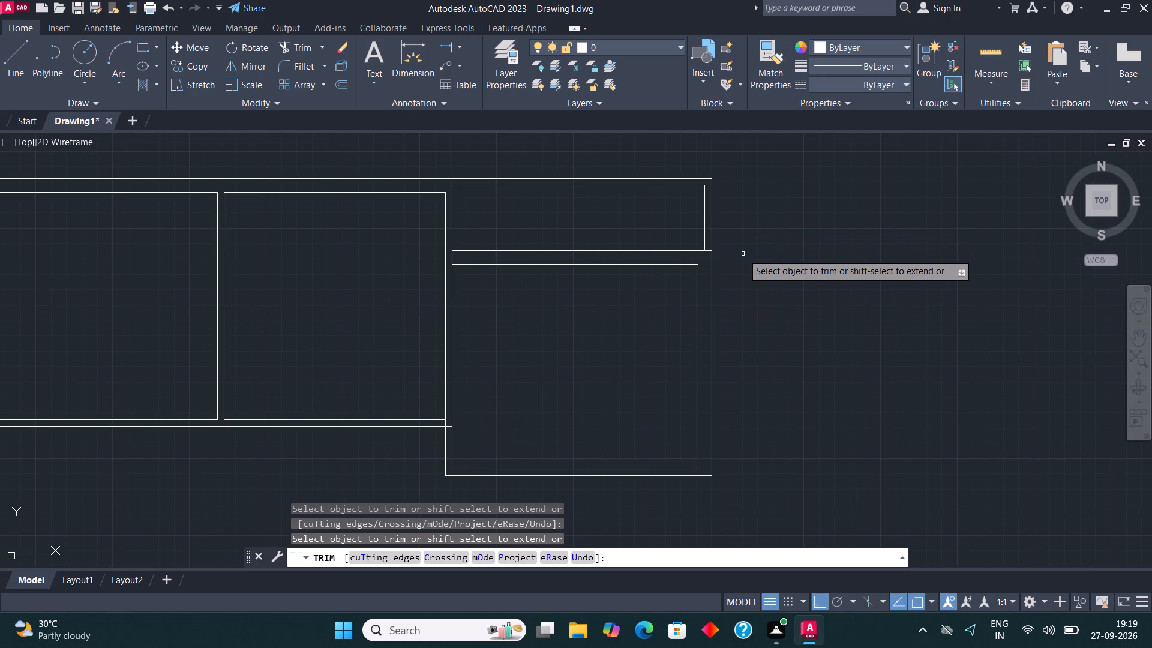
{"action": "key", "text": "Escape"}
Draw a line from the fourth room's outer bottom line, below its inner right corner, 10'2" down and 13'6" to the left.
{"action": "scroll", "coordinate": [663, 275], "scroll_direction": "down", "scroll_amount": 3}
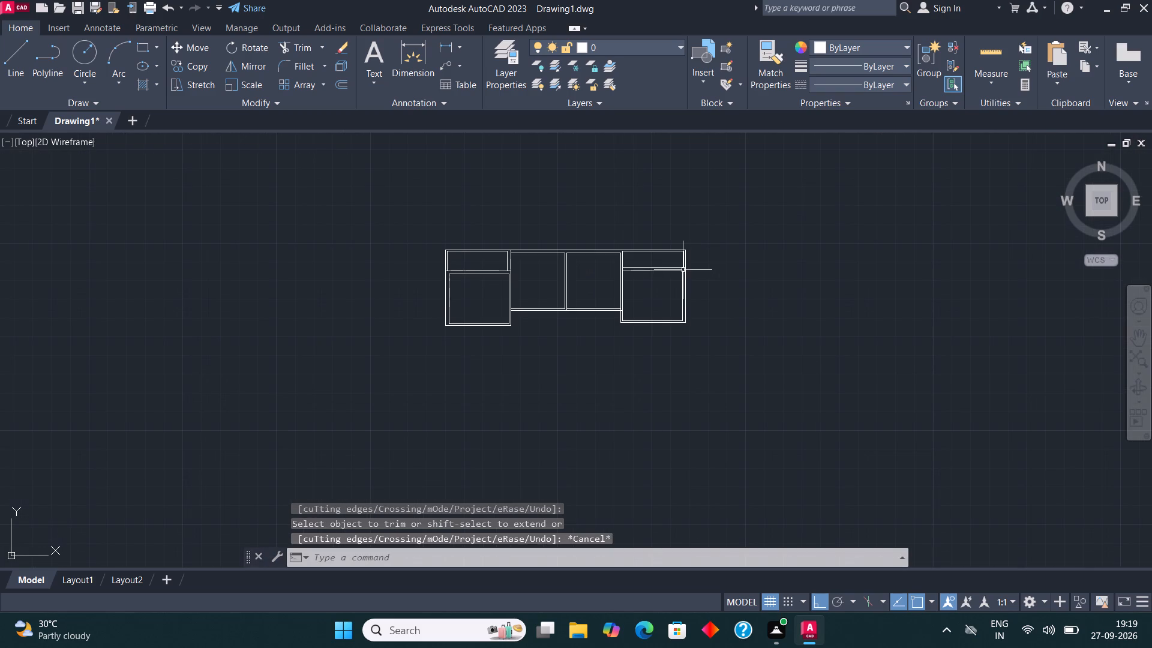
{"action": "scroll", "coordinate": [683, 344], "scroll_direction": "up", "scroll_amount": 1}
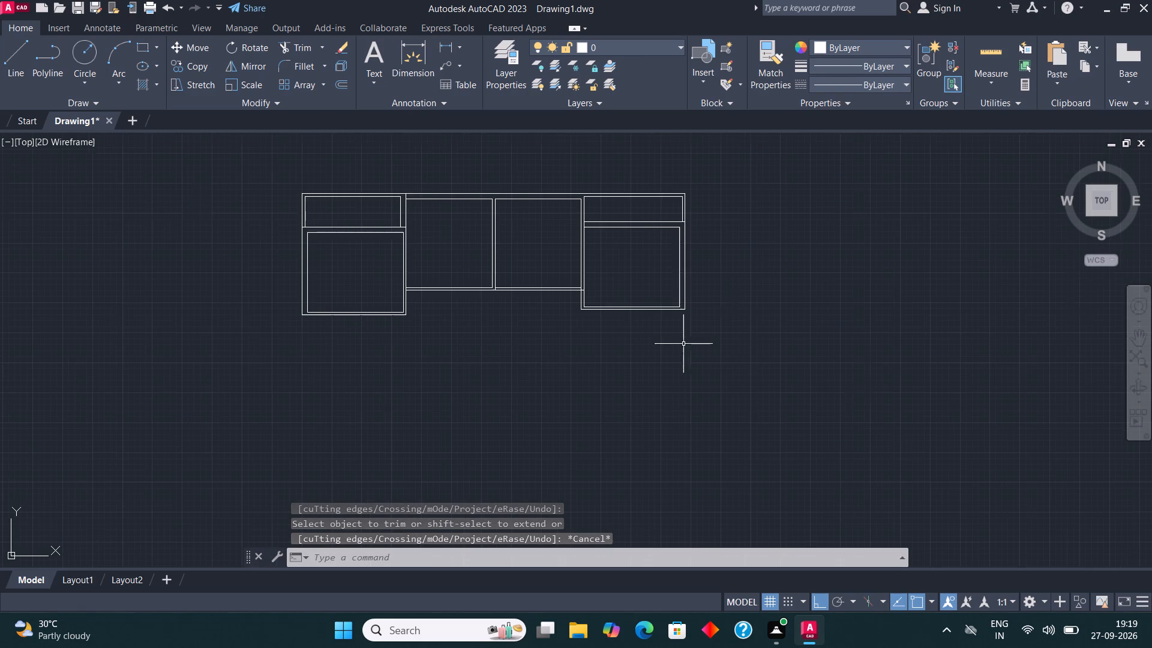
{"action": "left_click", "coordinate": [2, 60]}
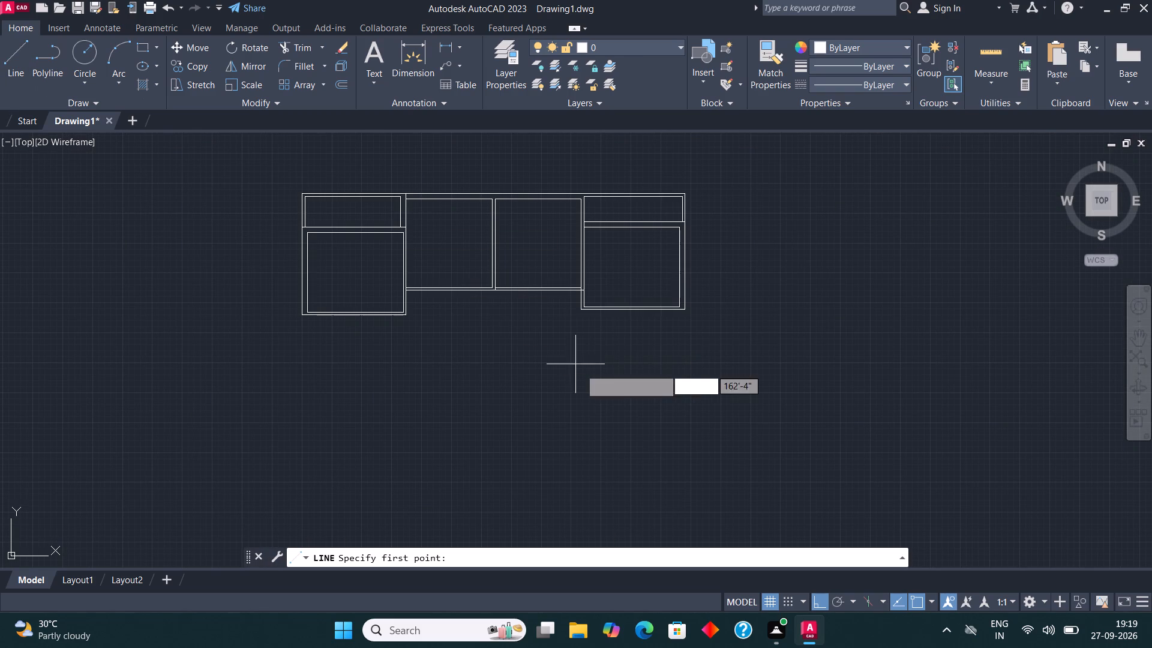
{"action": "scroll", "coordinate": [605, 328], "scroll_direction": "up", "scroll_amount": 2}
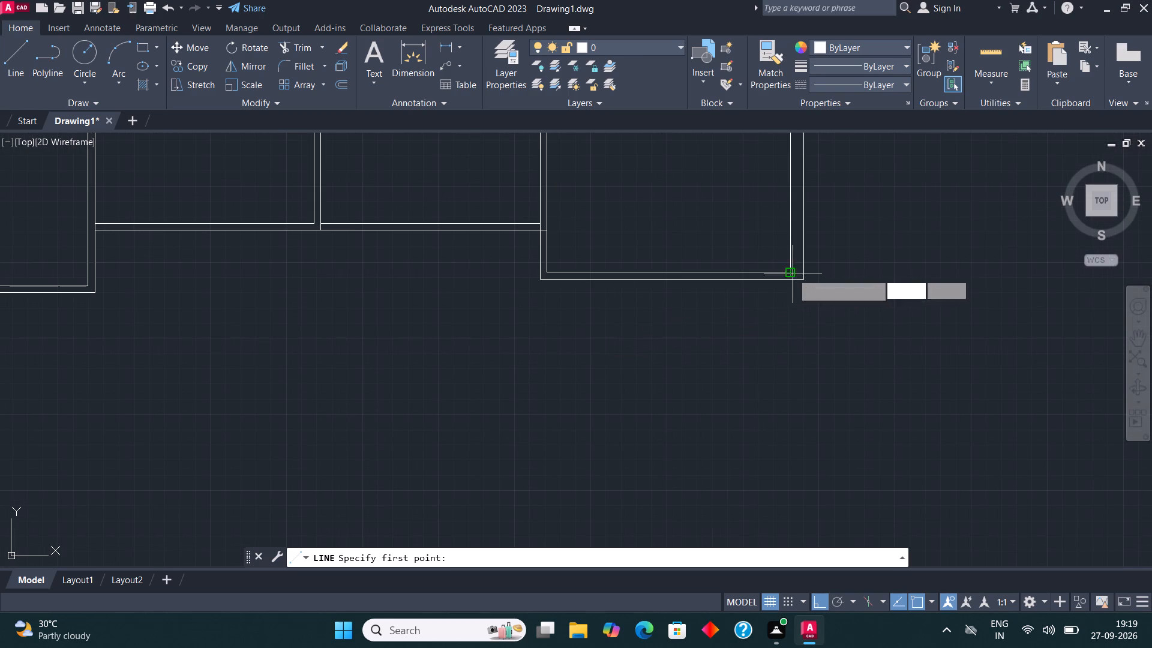
{"action": "left_click", "coordinate": [794, 284]}
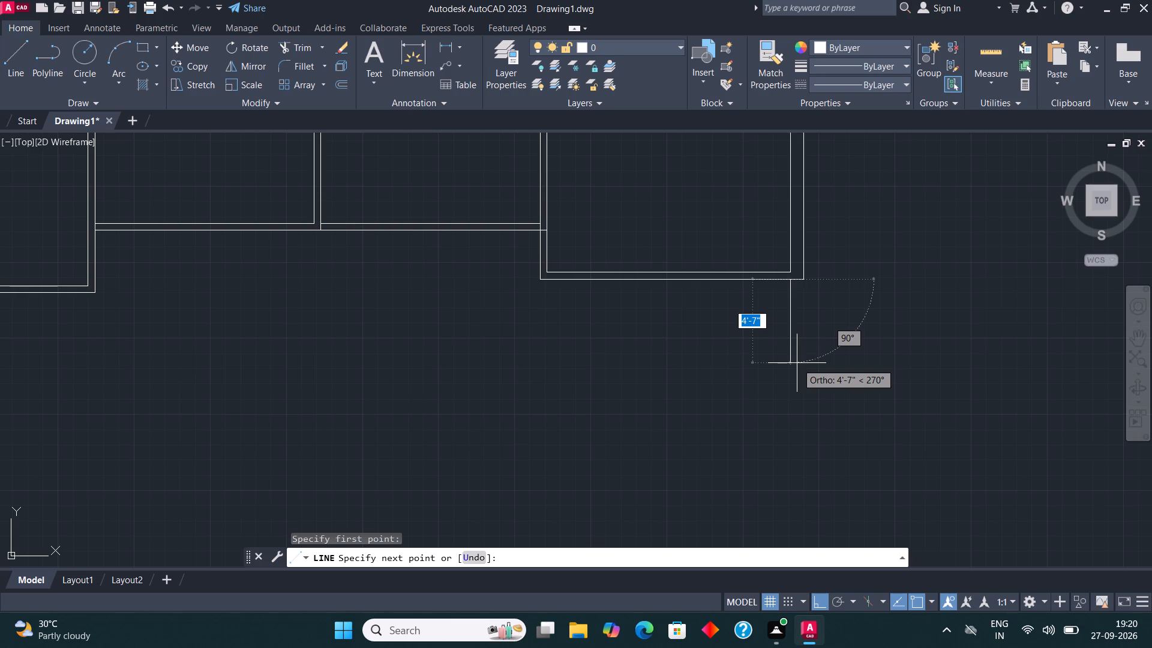
{"action": "type", "text": "10'2\""}
{"action": "key", "text": "Return"}
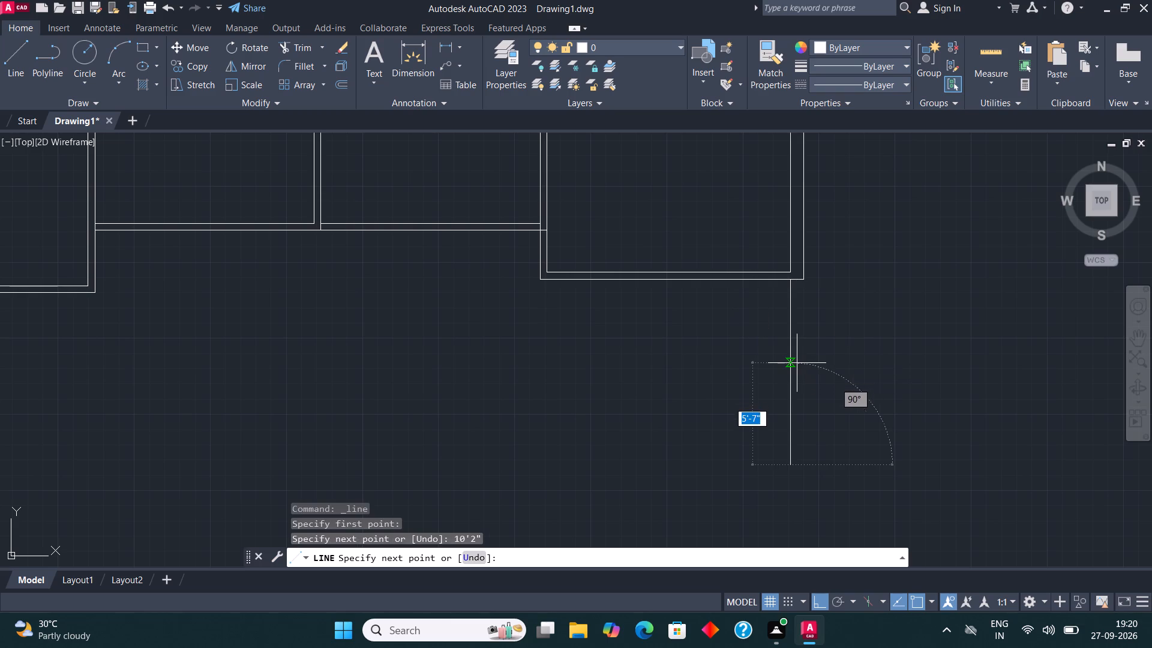
{"action": "type", "text": "13'6\""}
{"action": "key", "text": "Return"}
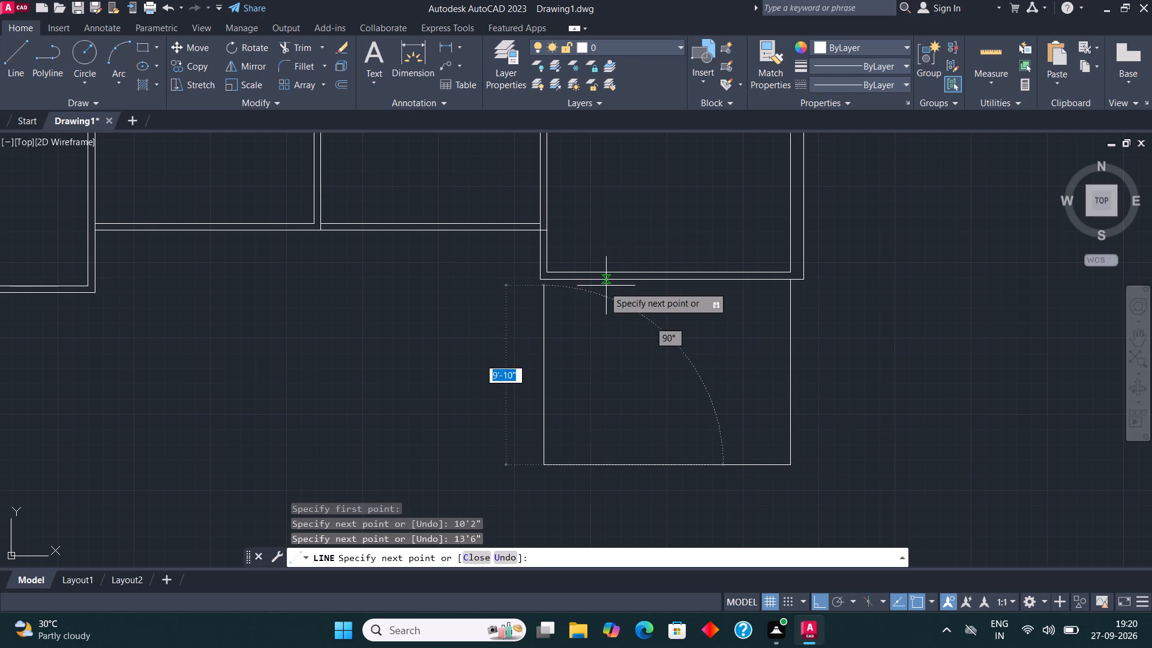
Draw vertical lines down from the fourth room's inner lower-left, outer lower-left and outer lower-right corners, past the new room's bottom line.
{"action": "left_click", "coordinate": [22, 54]}
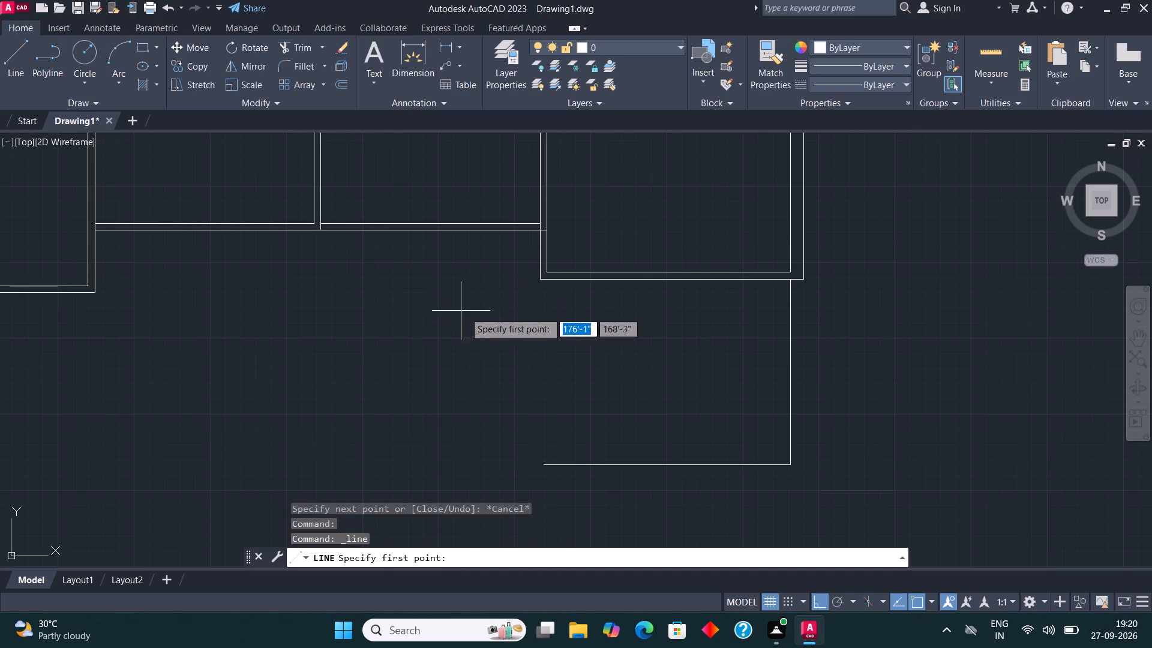
{"action": "left_click", "coordinate": [544, 268]}
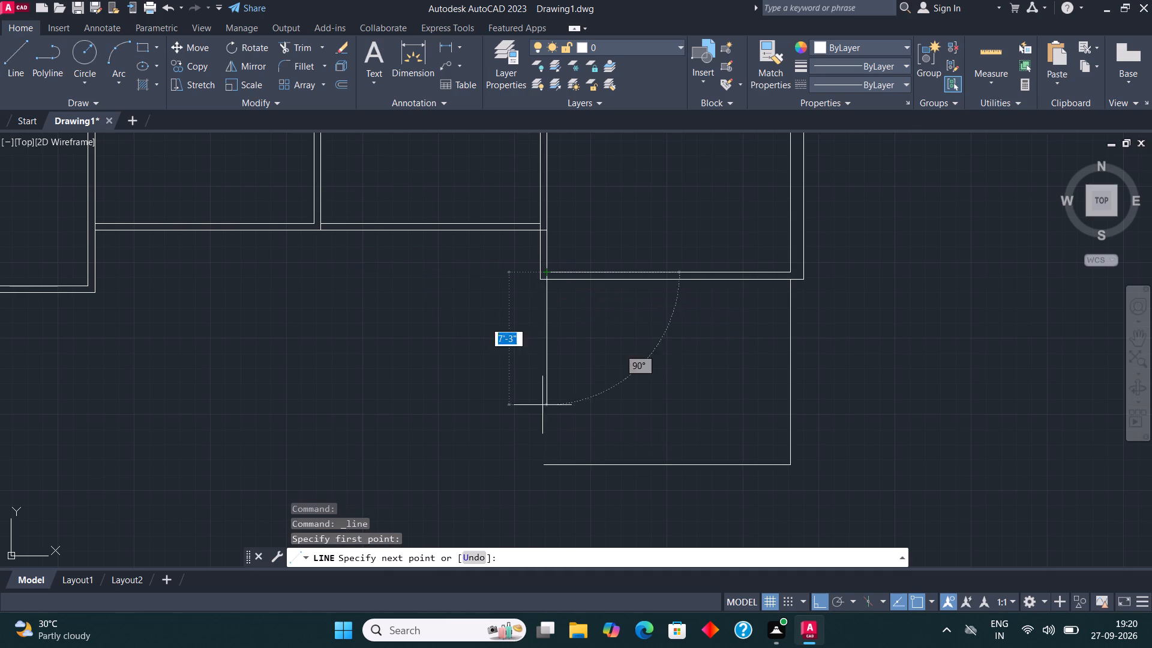
{"action": "left_click", "coordinate": [541, 497]}
{"action": "left_click", "coordinate": [13, 52]}
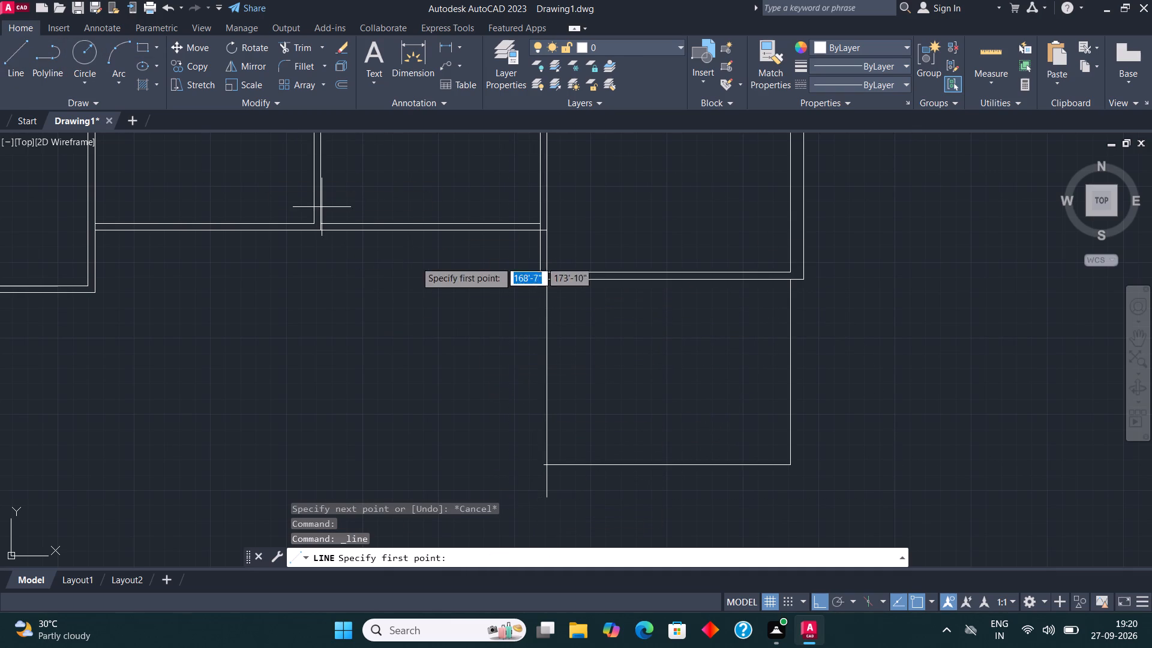
{"action": "left_click", "coordinate": [540, 281]}
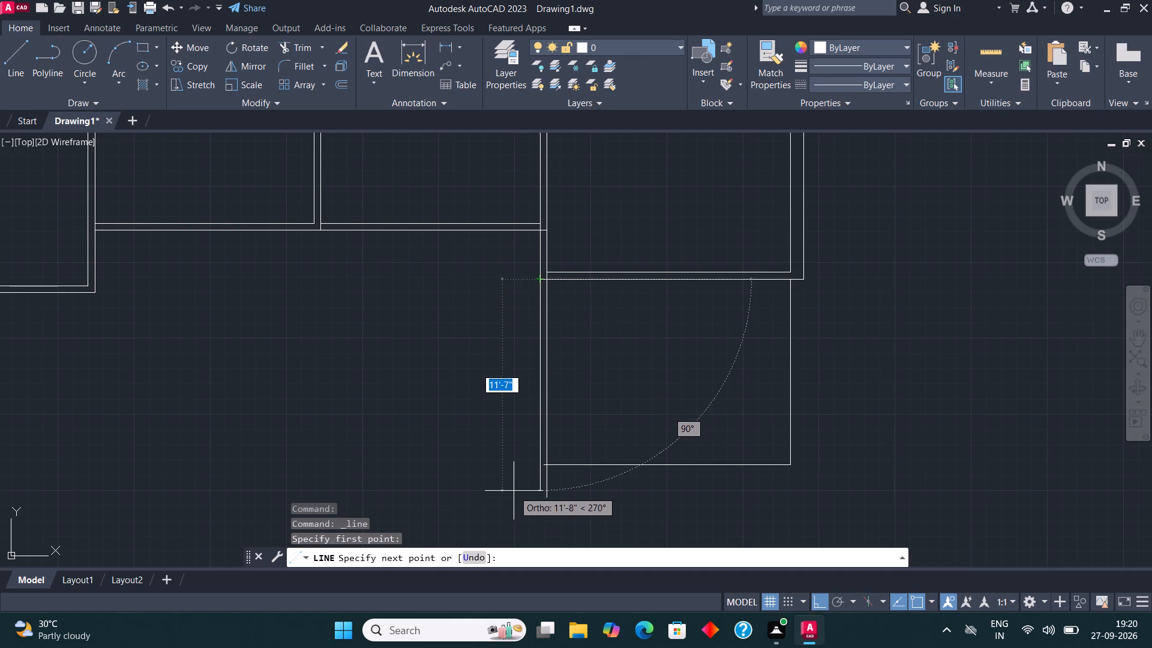
{"action": "left_click", "coordinate": [514, 491]}
{"action": "left_click", "coordinate": [12, 54]}
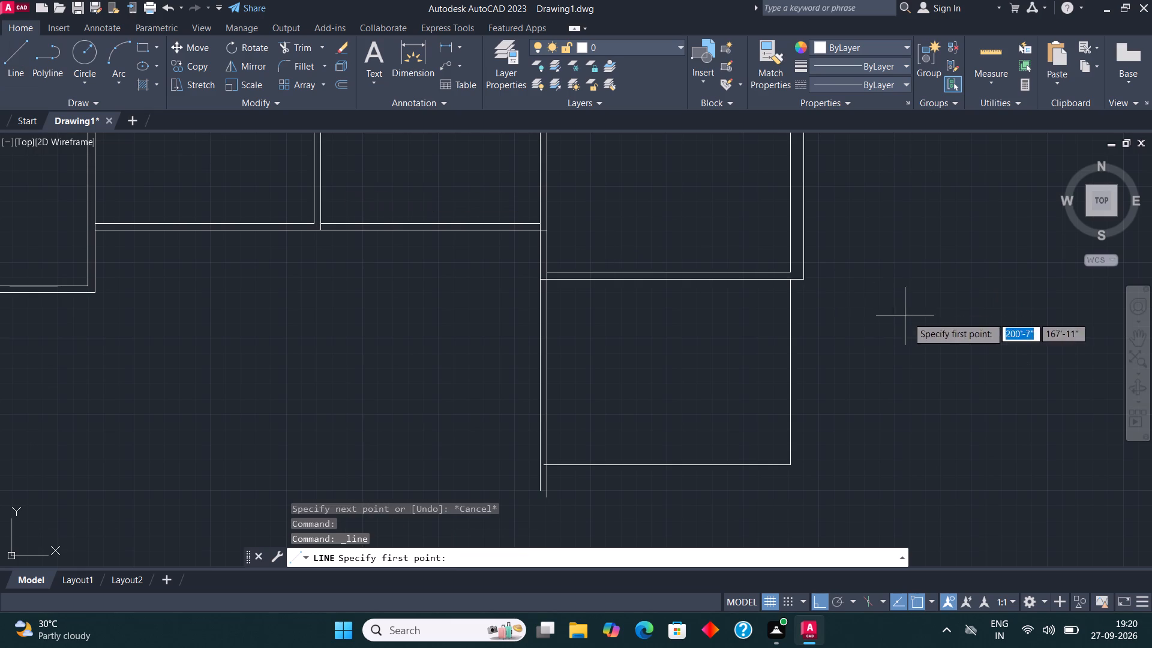
{"action": "left_click", "coordinate": [804, 274]}
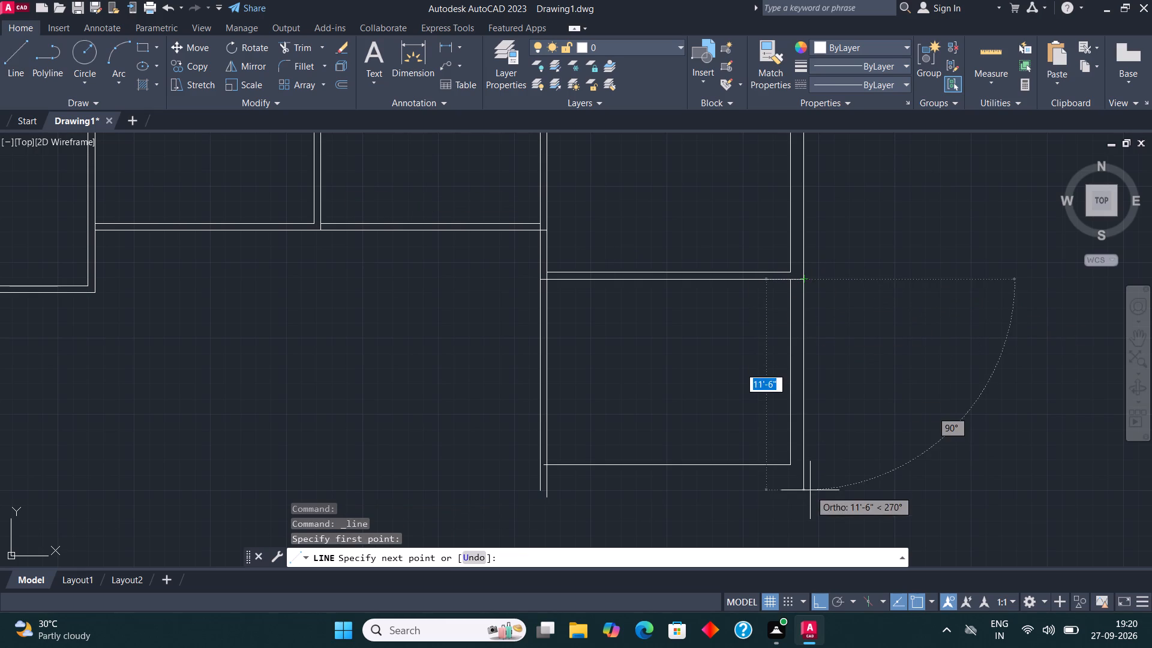
{"action": "left_click", "coordinate": [808, 490]}
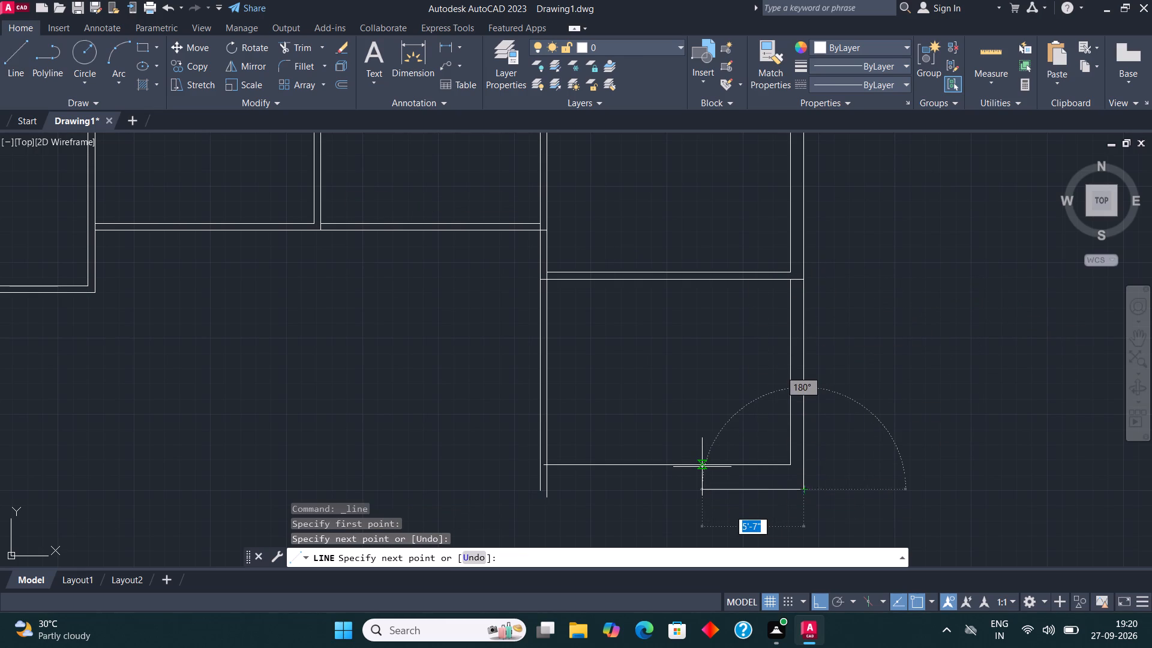
{"action": "key", "text": "Escape"}
Offset the bottom line of the new room below the fourth room 4.5" outward.
{"action": "scroll", "coordinate": [751, 502], "scroll_direction": "down", "scroll_amount": 1}
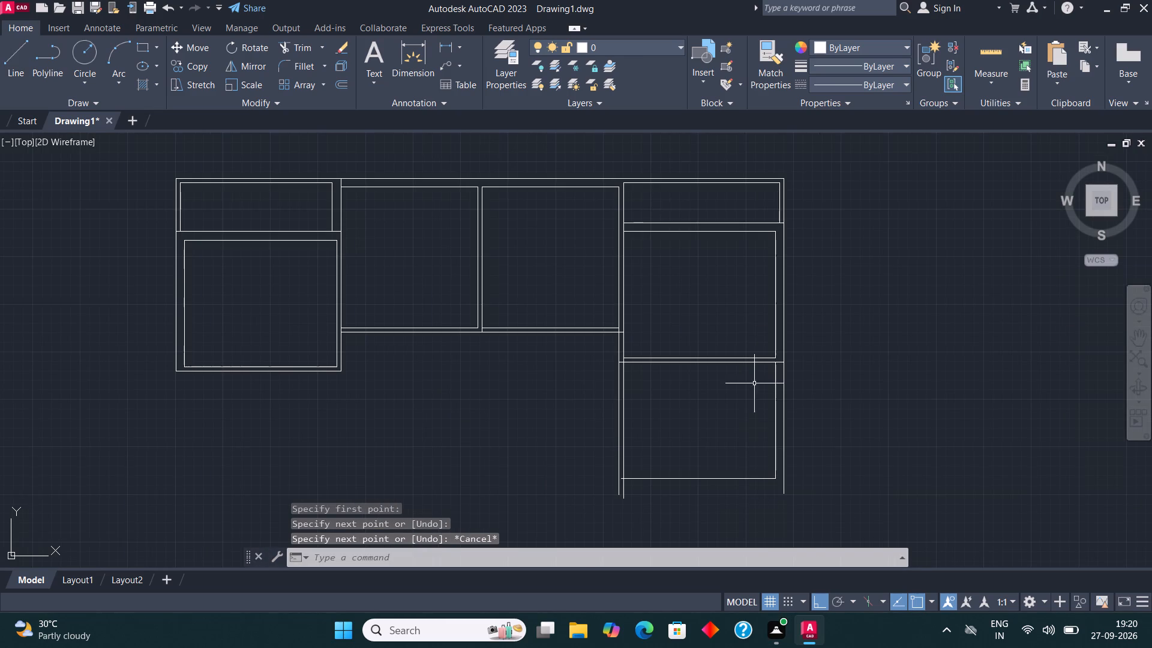
{"action": "scroll", "coordinate": [754, 389], "scroll_direction": "down", "scroll_amount": 1}
{"action": "scroll", "coordinate": [763, 454], "scroll_direction": "up", "scroll_amount": 1}
{"action": "left_click", "coordinate": [726, 439]}
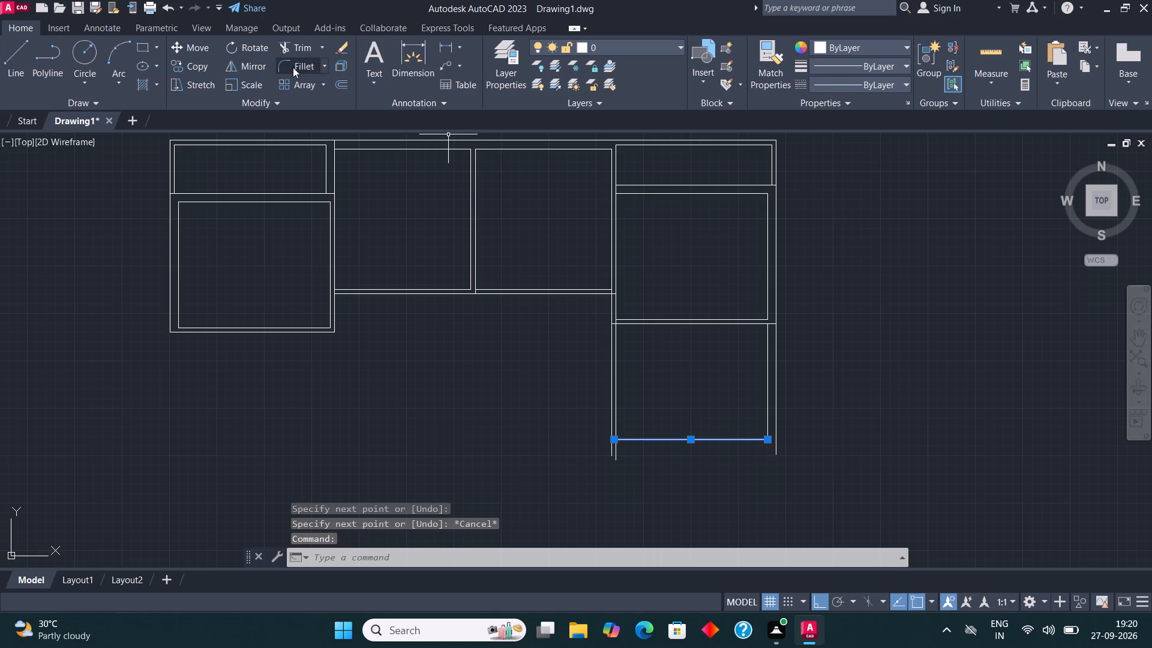
{"action": "left_click", "coordinate": [337, 83]}
{"action": "left_click", "coordinate": [656, 440]}
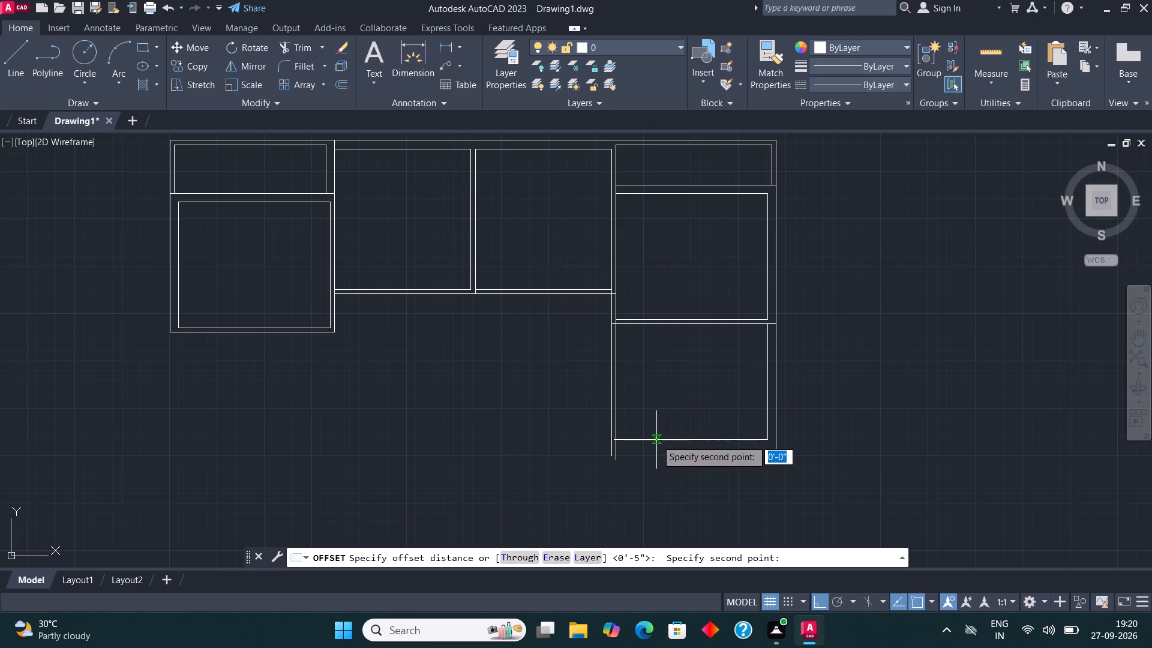
{"action": "type", "text": "4.5\""}
{"action": "key", "text": "Return"}
{"action": "left_click", "coordinate": [661, 461]}
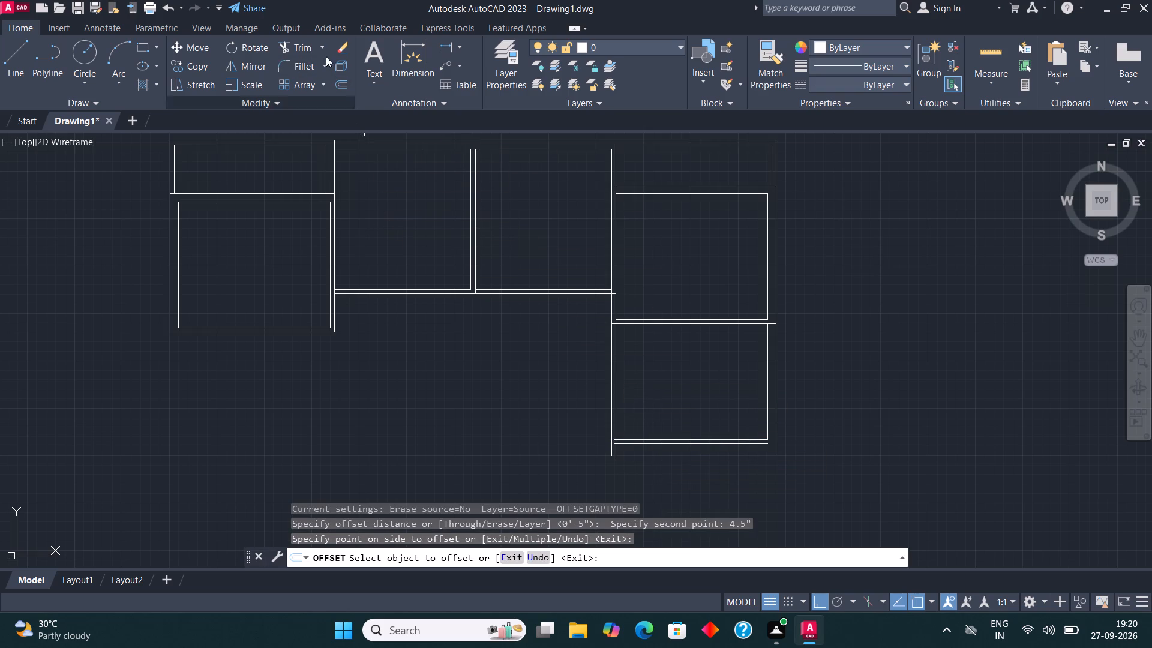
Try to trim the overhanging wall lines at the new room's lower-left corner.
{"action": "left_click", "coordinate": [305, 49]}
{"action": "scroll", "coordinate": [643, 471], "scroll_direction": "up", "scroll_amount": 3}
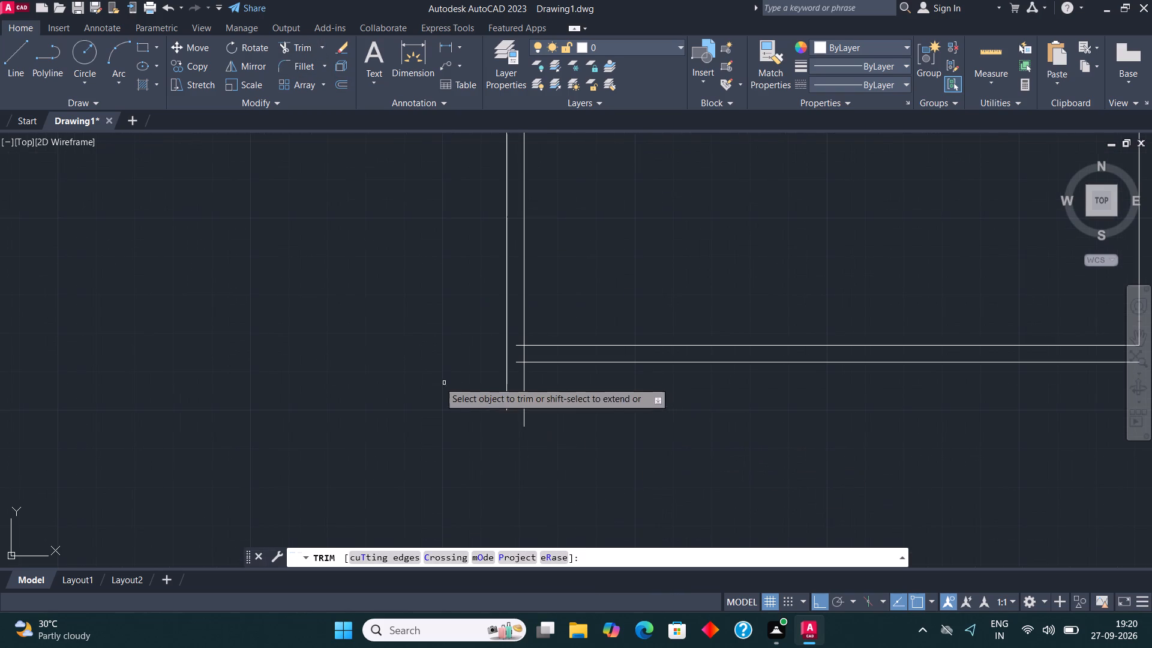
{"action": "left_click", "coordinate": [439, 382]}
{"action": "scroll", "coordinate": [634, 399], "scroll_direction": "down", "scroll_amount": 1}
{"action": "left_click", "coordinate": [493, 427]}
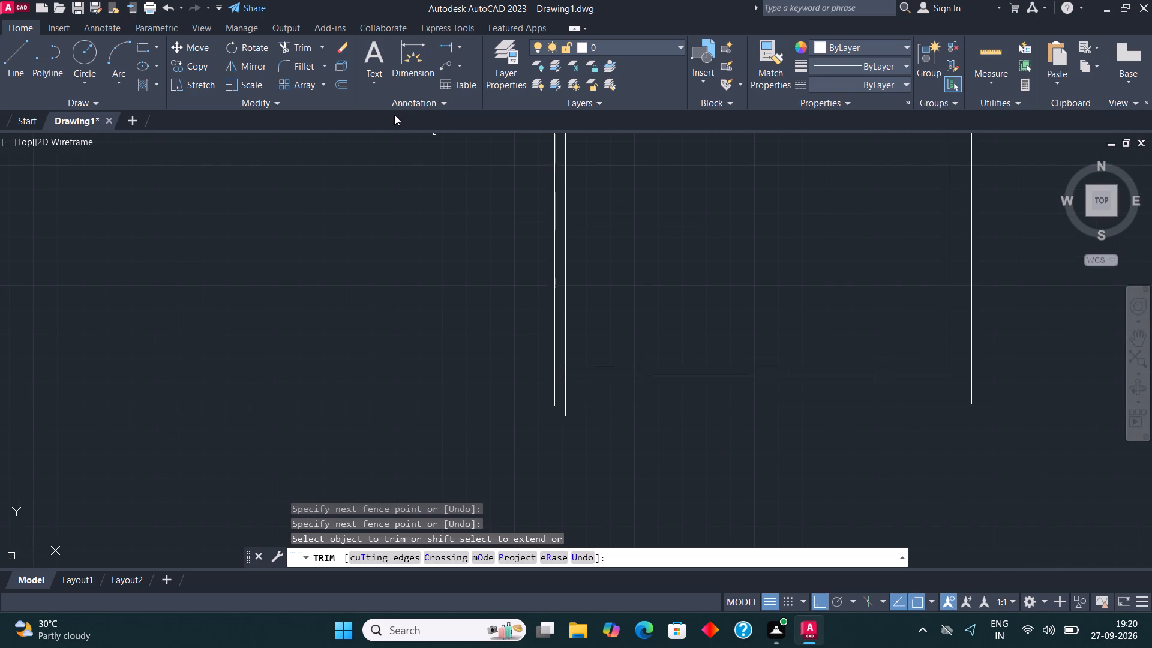
Fillet the lower room's wall lines into square corners at the inner lower-left, outer lower-left and outer lower-right.
{"action": "left_click", "coordinate": [294, 65]}
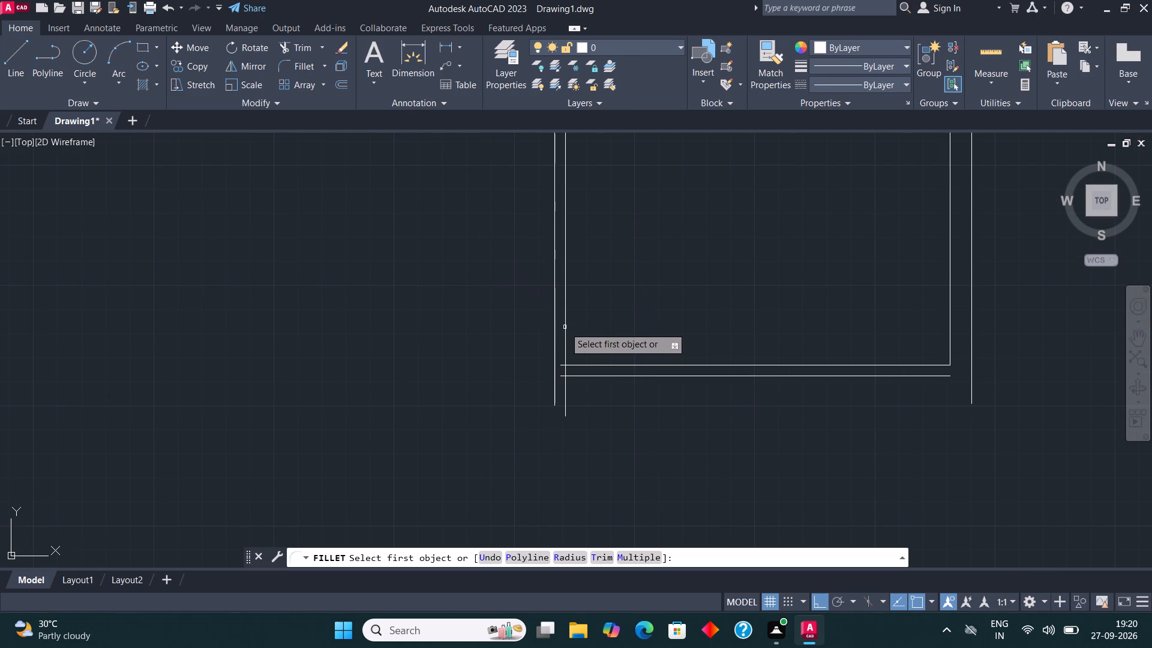
{"action": "left_click", "coordinate": [565, 327]}
{"action": "left_click", "coordinate": [583, 367]}
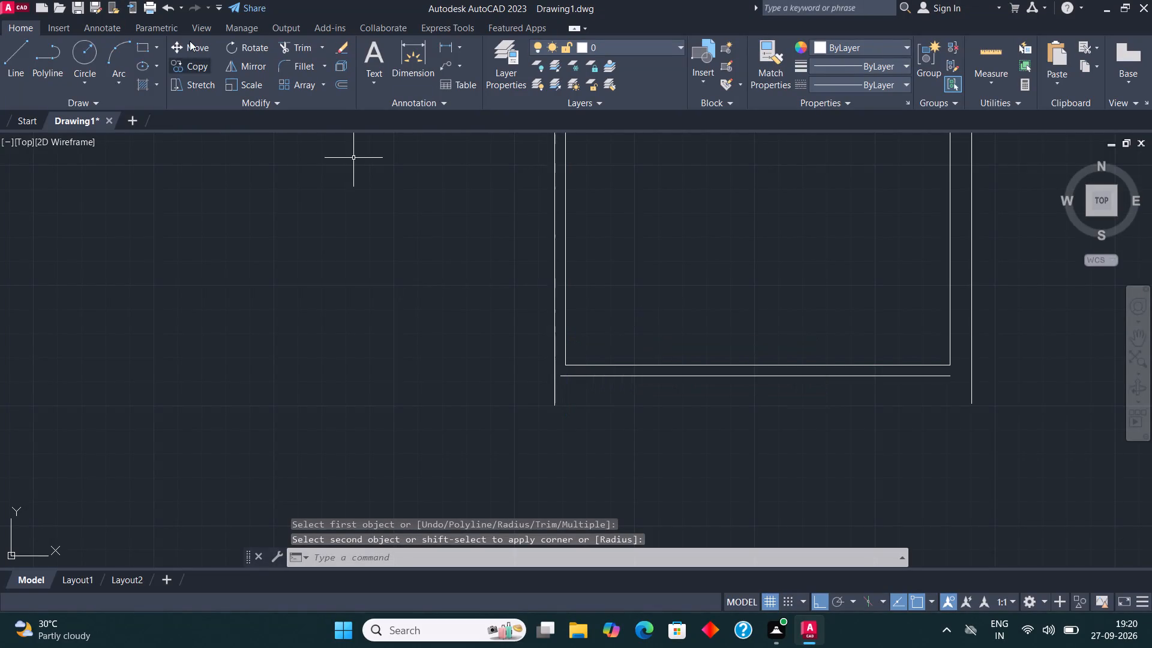
{"action": "left_click", "coordinate": [296, 68]}
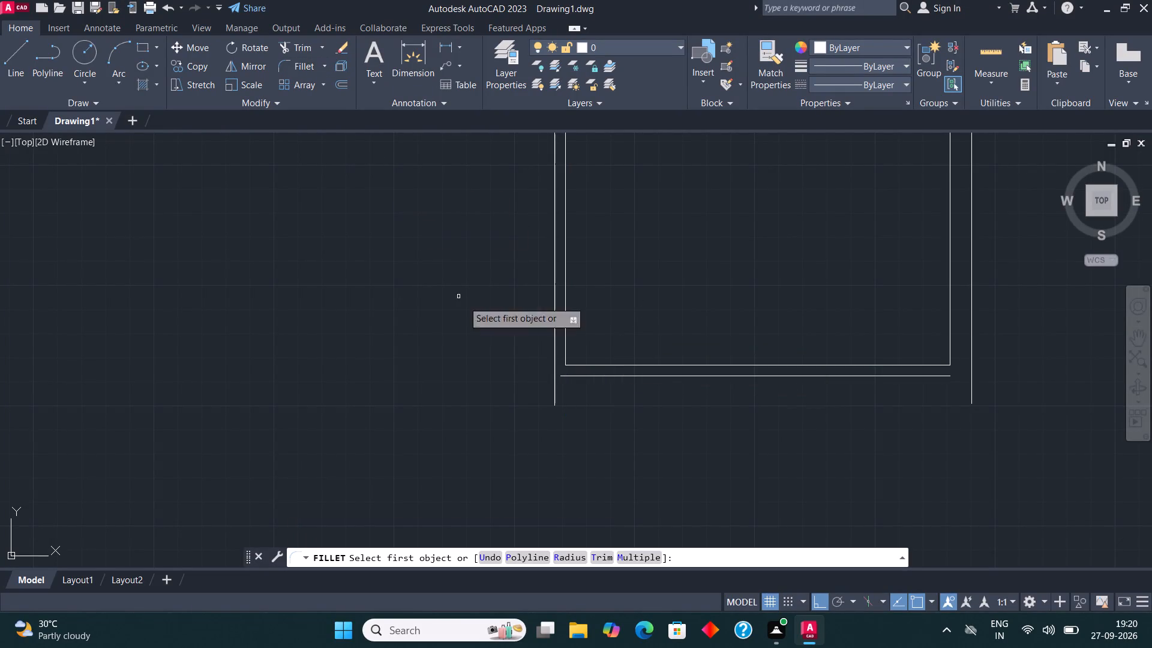
{"action": "left_click", "coordinate": [557, 372]}
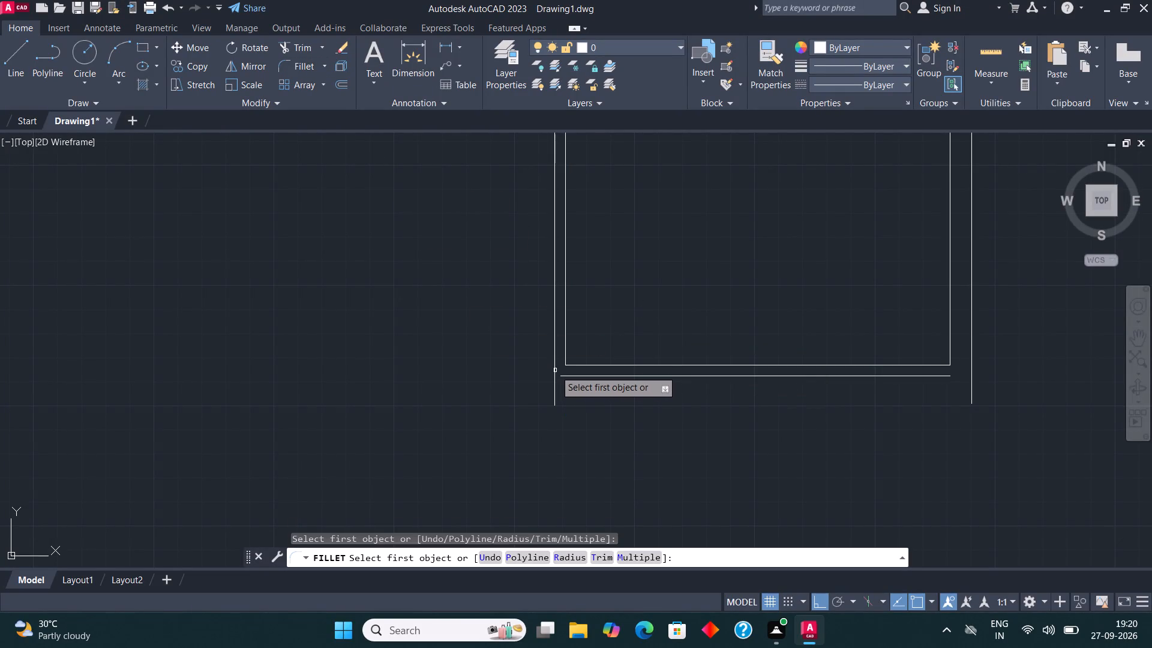
{"action": "left_click", "coordinate": [555, 369]}
{"action": "left_click", "coordinate": [568, 377]}
{"action": "left_click", "coordinate": [298, 67]}
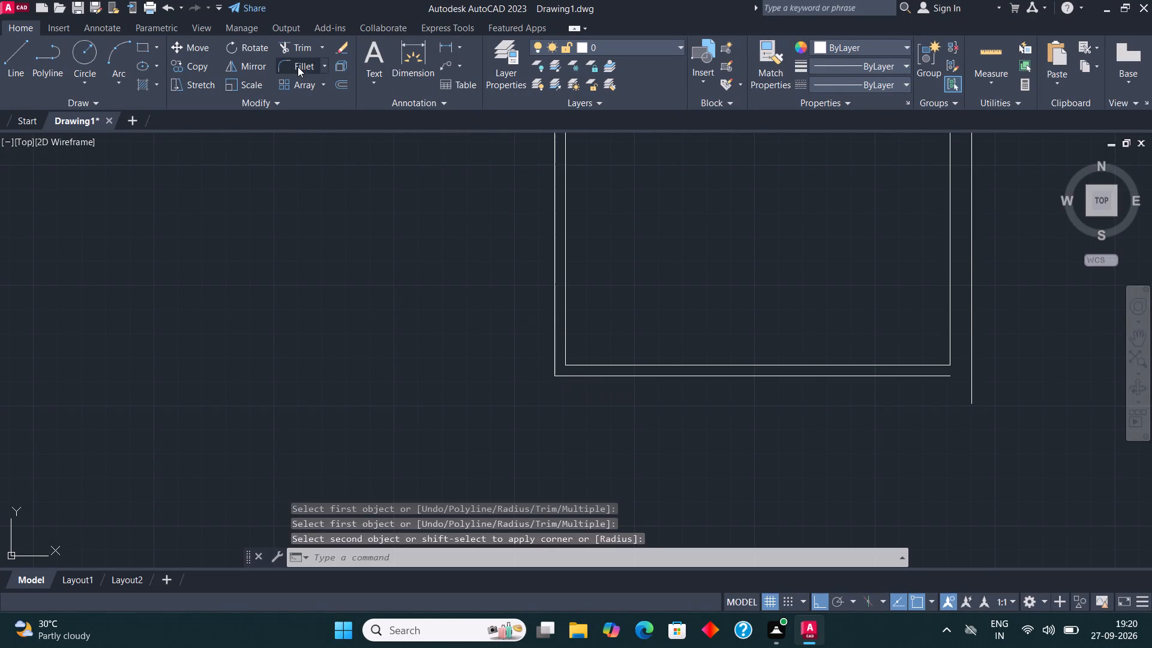
{"action": "left_click", "coordinate": [971, 360]}
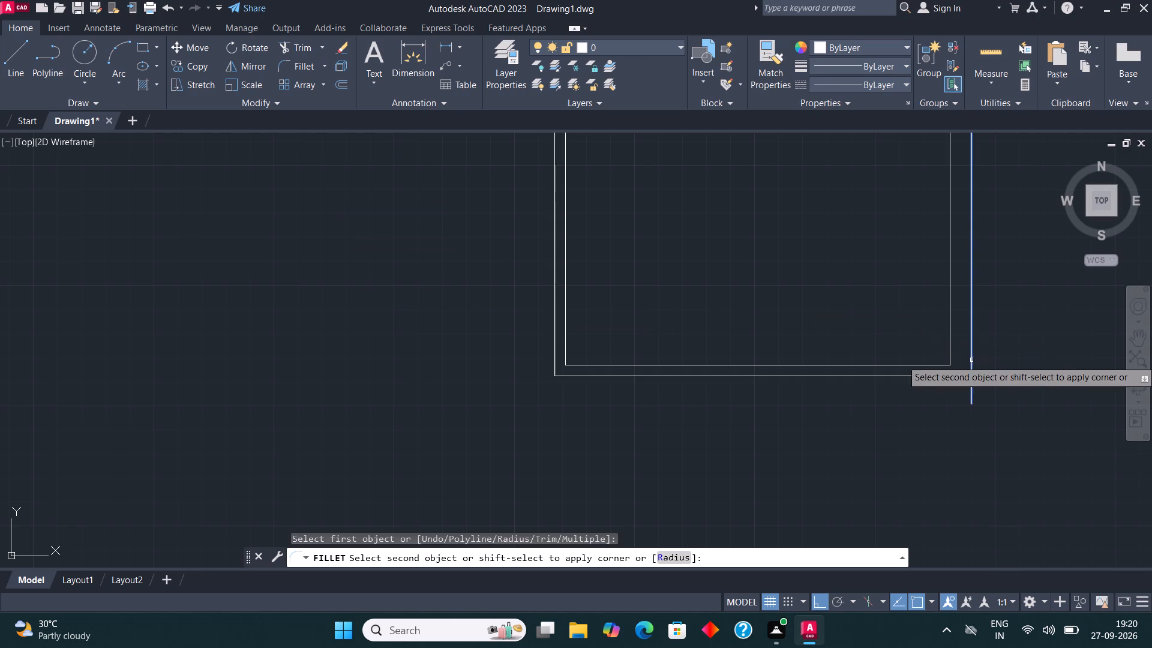
{"action": "left_click", "coordinate": [937, 379]}
{"action": "left_click", "coordinate": [935, 378]}
Trim both ends of the shared wall's lower line where it crosses the side walls between the fourth room and the room below.
{"action": "scroll", "coordinate": [761, 422], "scroll_direction": "down", "scroll_amount": 2}
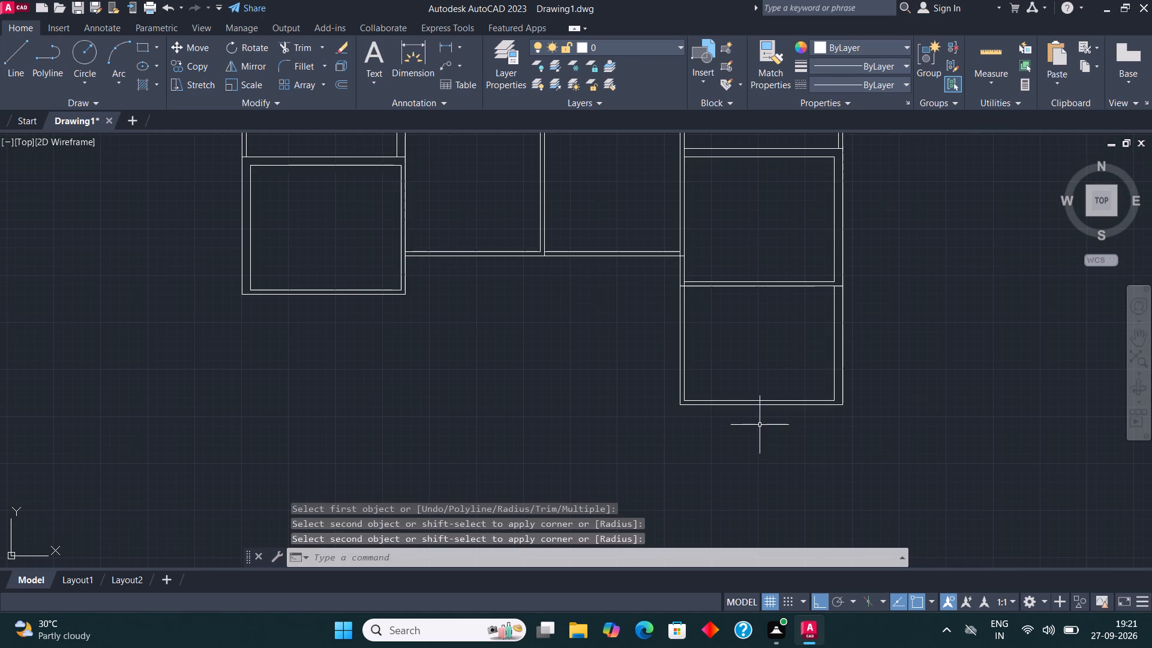
{"action": "scroll", "coordinate": [871, 281], "scroll_direction": "up", "scroll_amount": 3}
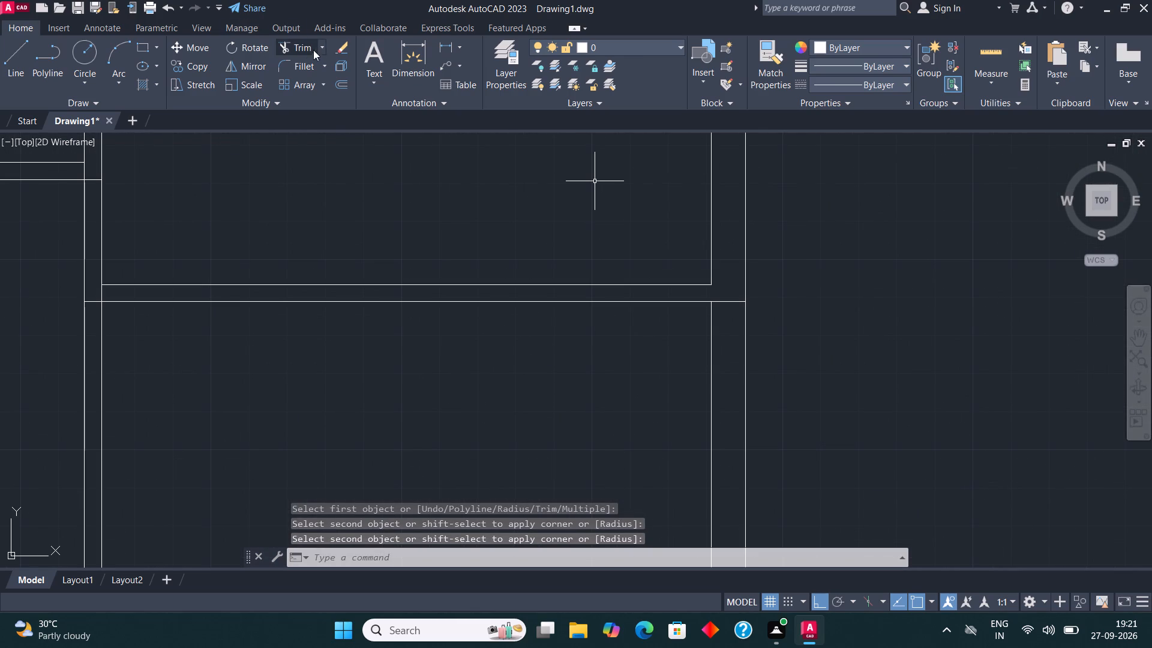
{"action": "left_click", "coordinate": [299, 45]}
{"action": "left_click", "coordinate": [90, 299]}
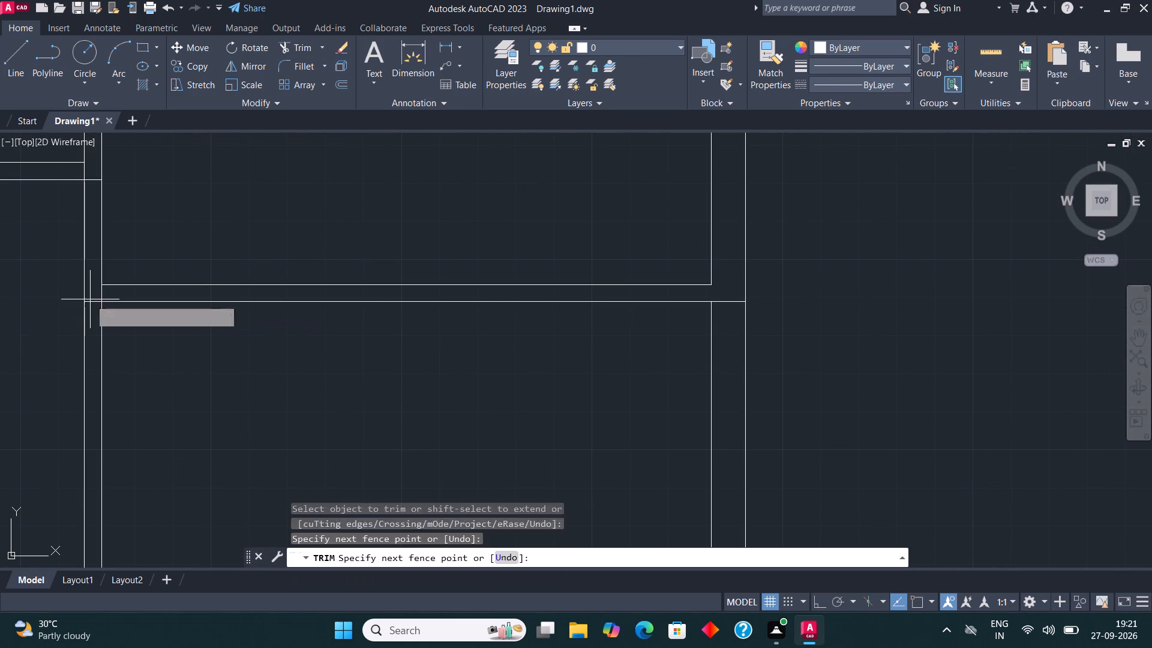
{"action": "left_click", "coordinate": [92, 311]}
{"action": "left_click", "coordinate": [728, 308]}
{"action": "left_click", "coordinate": [727, 256]}
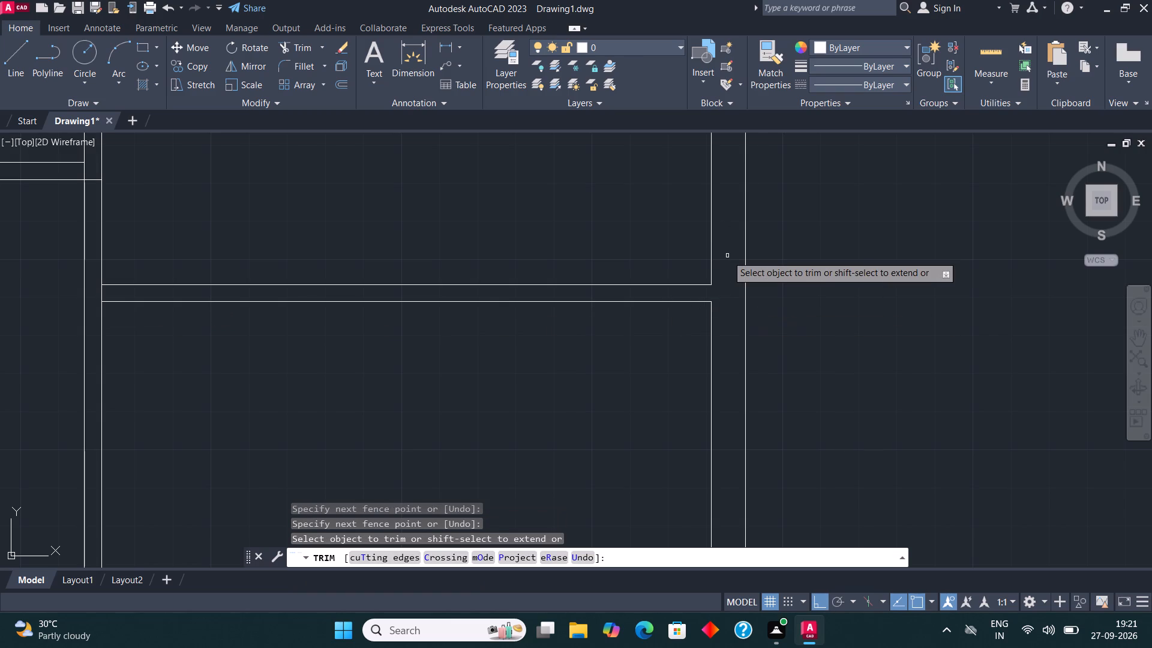
{"action": "key", "text": "Escape"}
Draw a line from the lowest room's outer bottom line, below its inner right corner, 9'10" down, 13'5" to the left and 9'10" up.
{"action": "scroll", "coordinate": [698, 220], "scroll_direction": "down", "scroll_amount": 3}
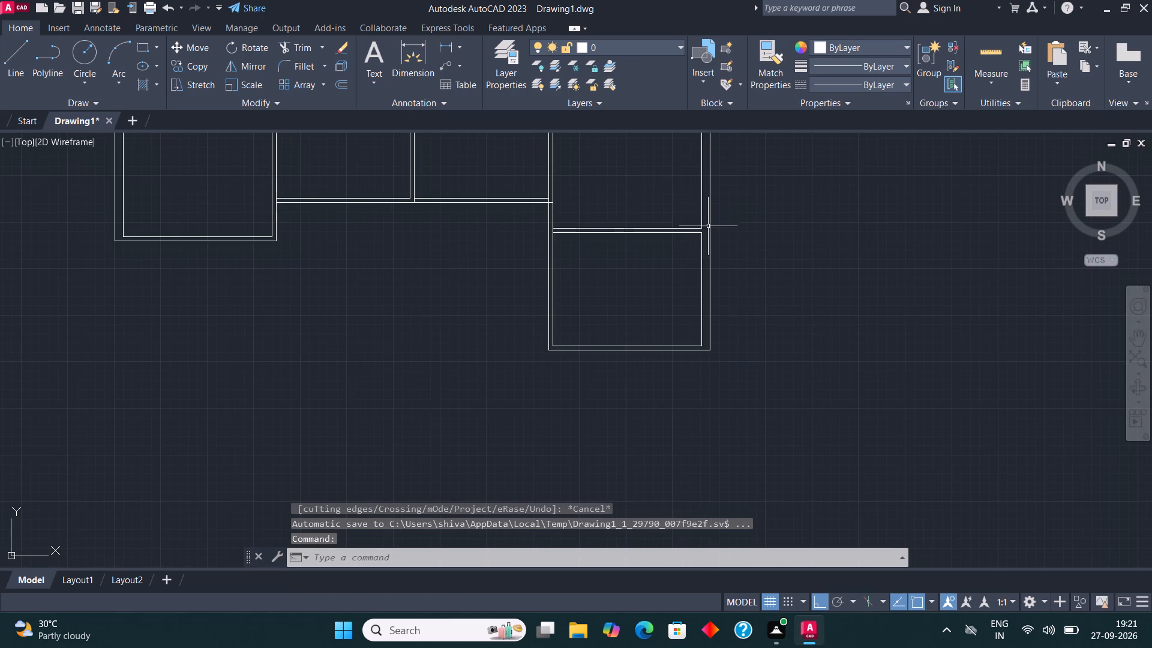
{"action": "scroll", "coordinate": [749, 410], "scroll_direction": "up", "scroll_amount": 1}
{"action": "left_click", "coordinate": [11, 68]}
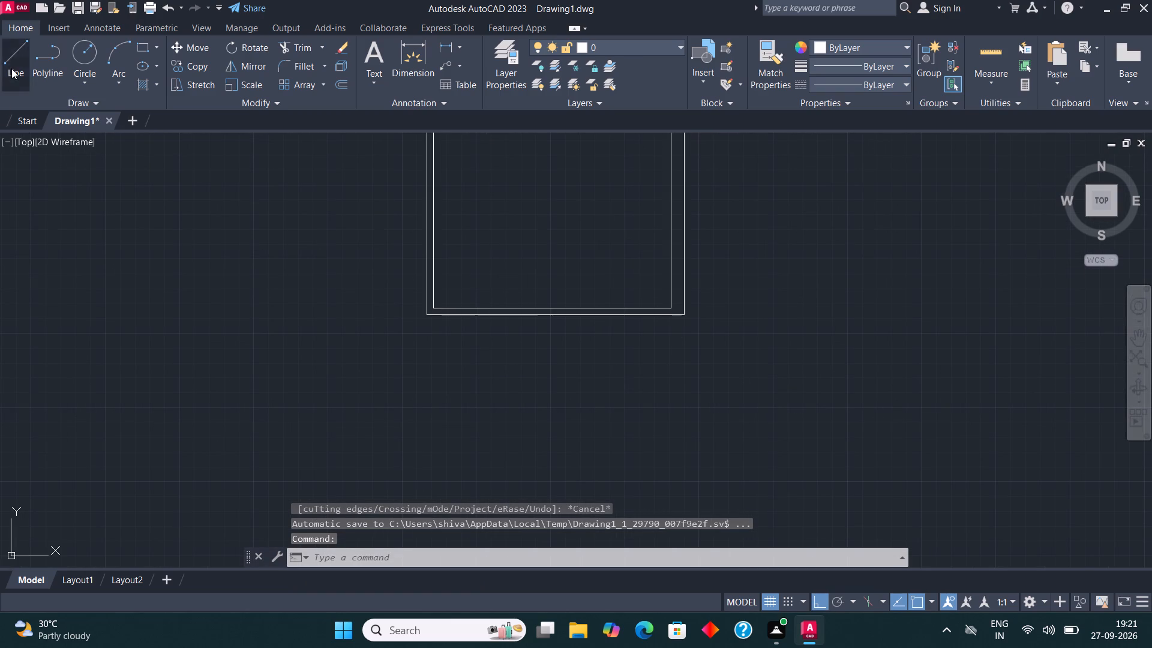
{"action": "left_click", "coordinate": [671, 317]}
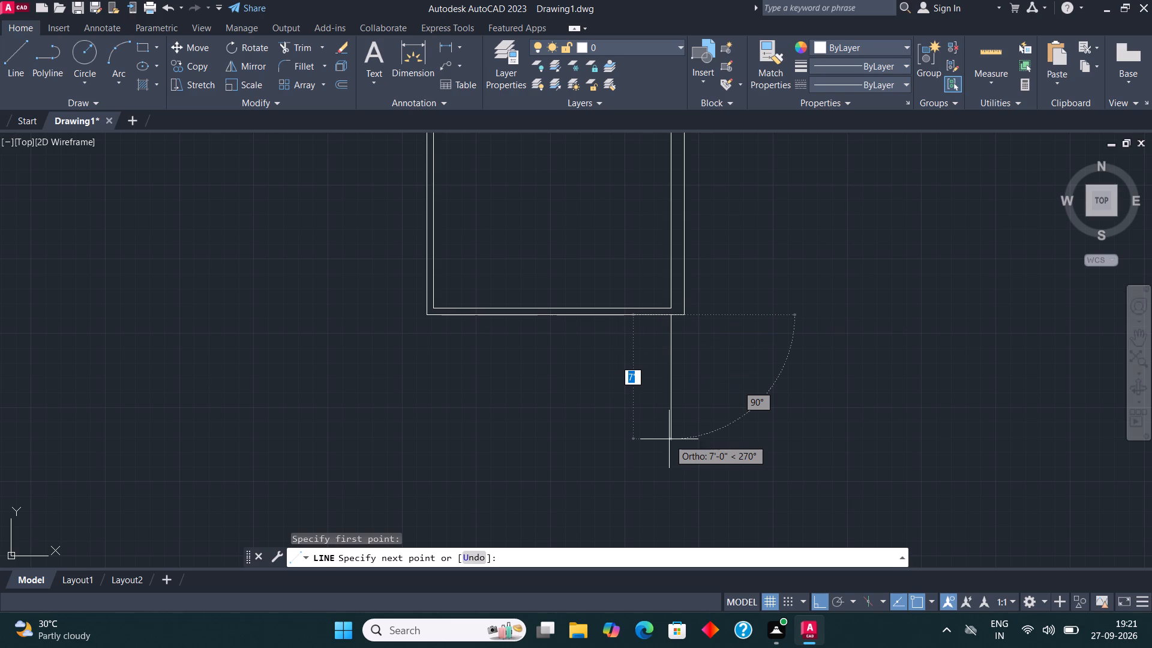
{"action": "type", "text": "9'10\""}
{"action": "key", "text": "Return"}
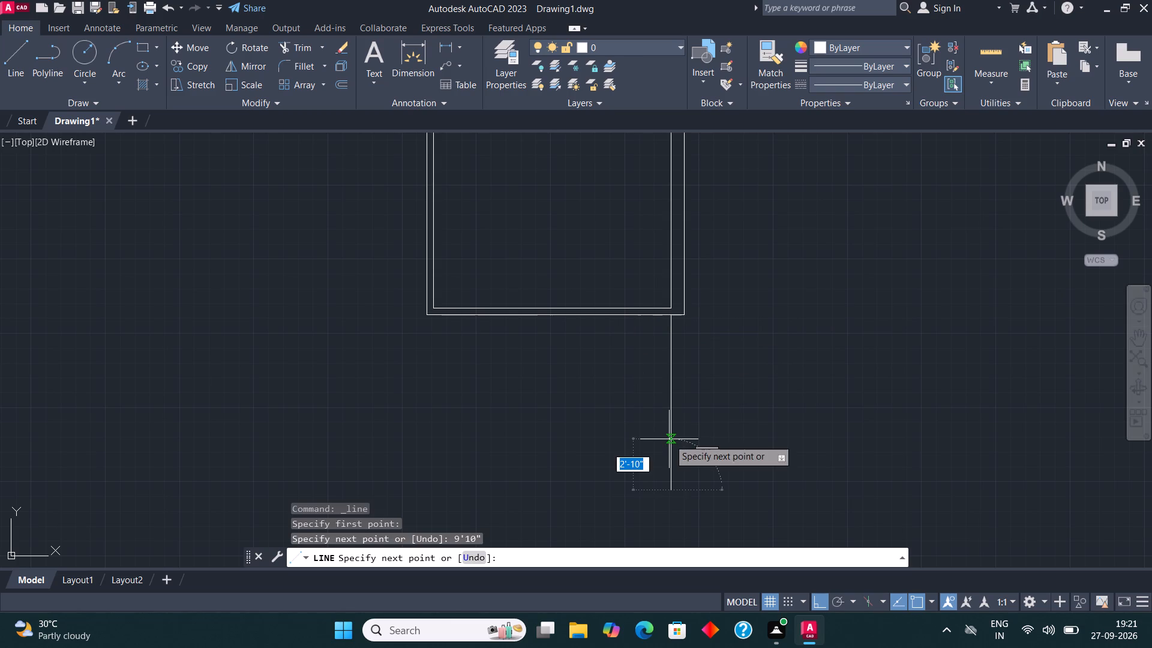
{"action": "type", "text": "13'5\""}
{"action": "key", "text": "Return"}
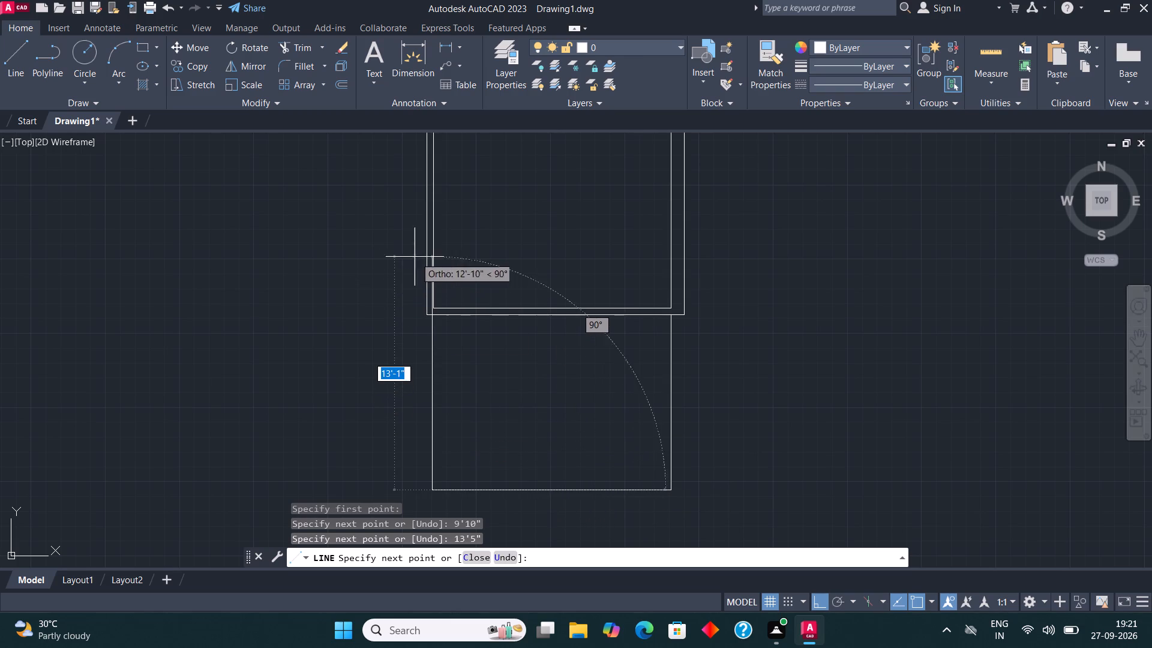
{"action": "scroll", "coordinate": [594, 326], "scroll_direction": "down", "scroll_amount": 1}
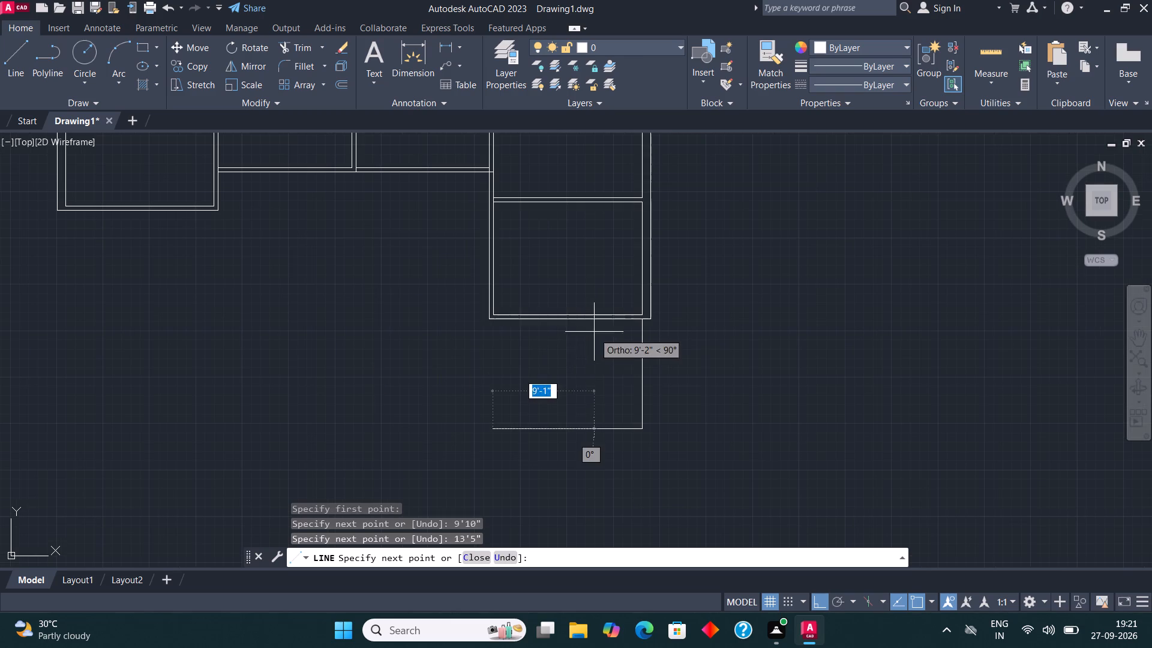
{"action": "scroll", "coordinate": [520, 338], "scroll_direction": "up", "scroll_amount": 1}
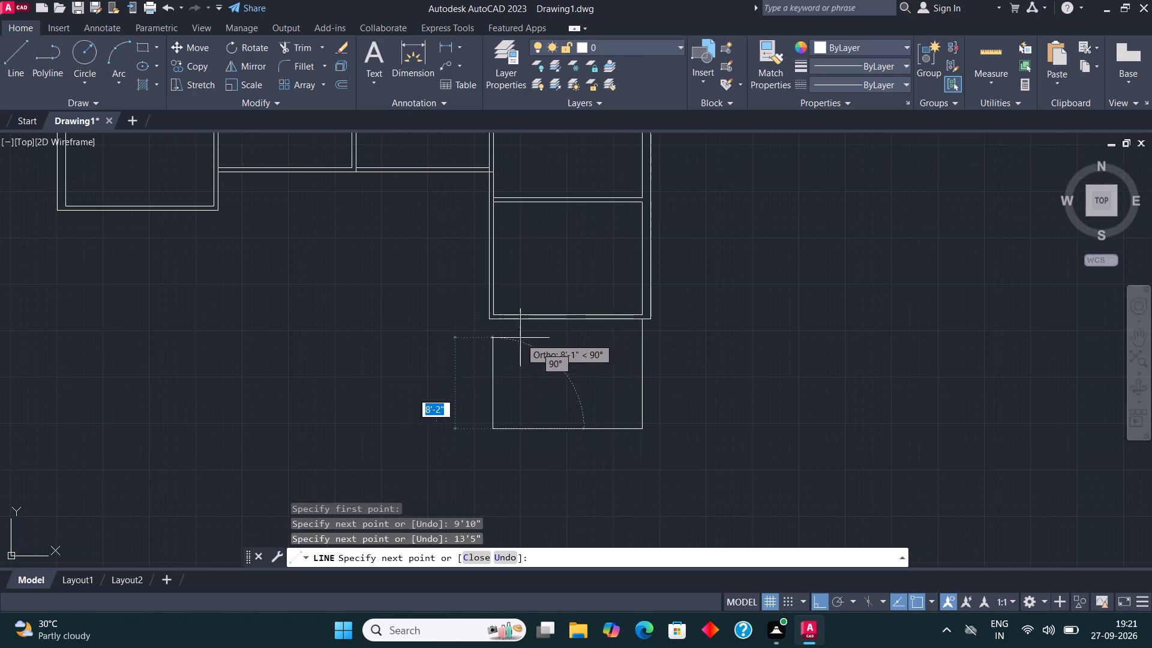
{"action": "scroll", "coordinate": [519, 337], "scroll_direction": "up", "scroll_amount": 1}
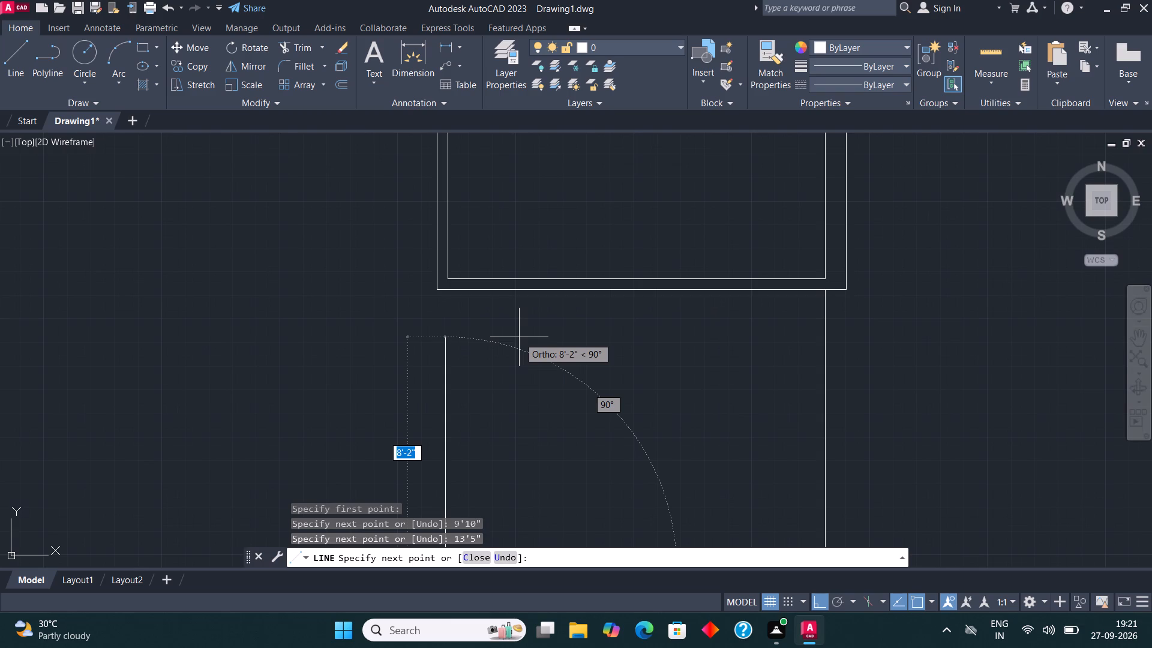
{"action": "type", "text": "9'10\""}
{"action": "key", "text": "Return"}
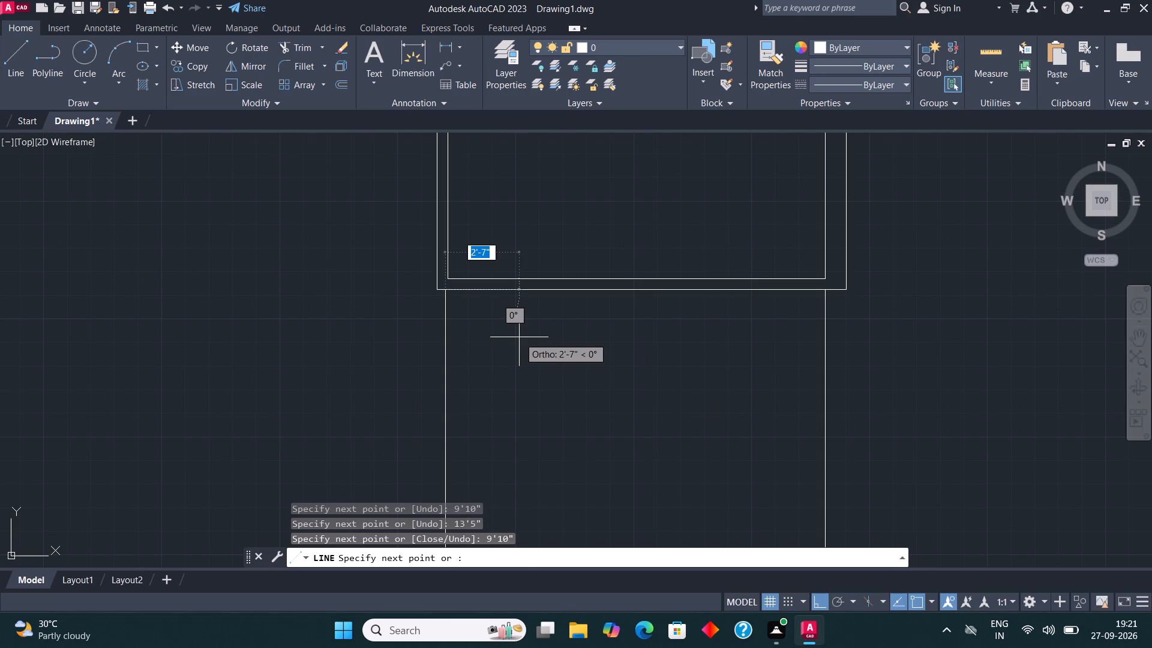
{"action": "key", "text": "Escape"}
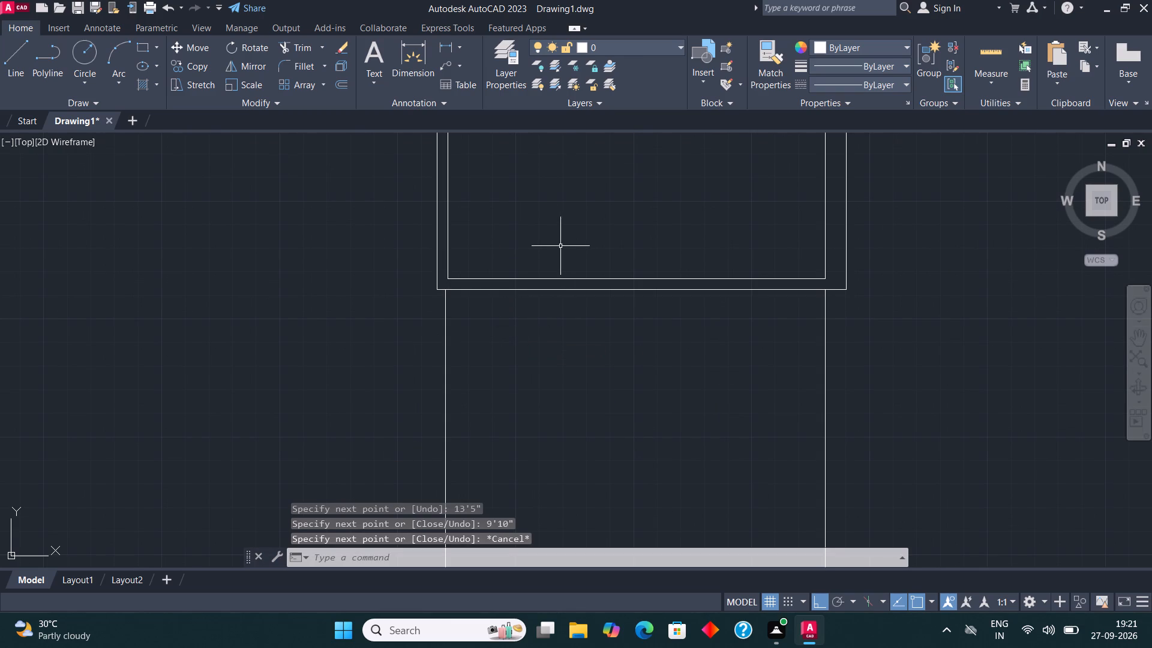
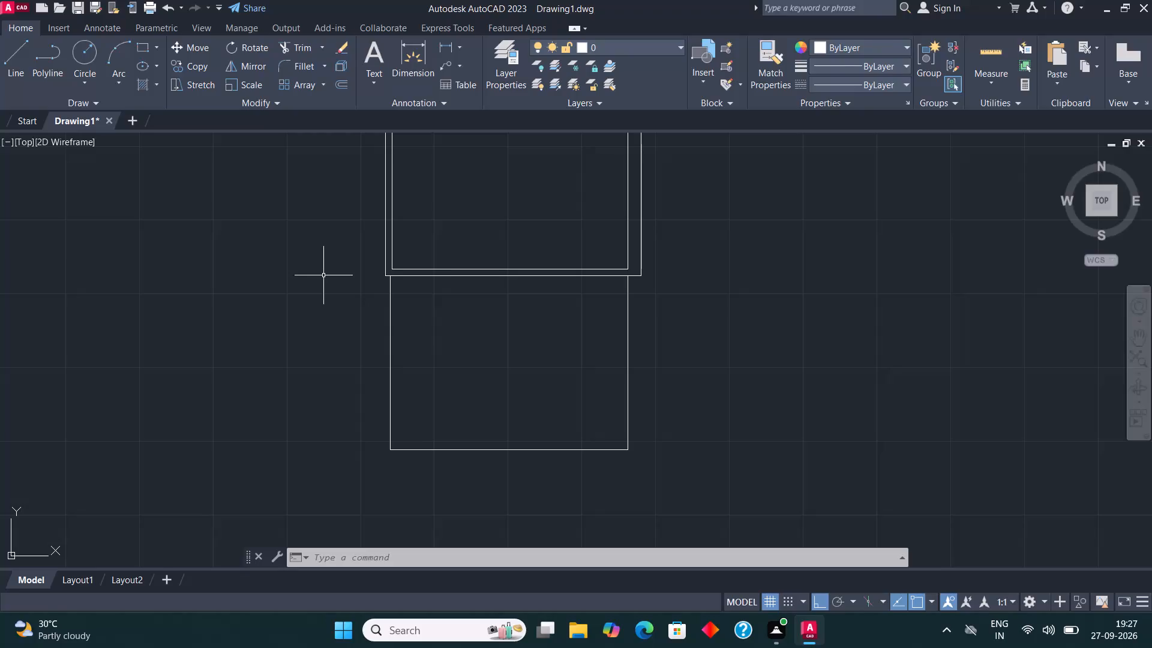
Offset the lowest room's inner right wall line 9" outward and its bottom line 4.5" outward.
{"action": "scroll", "coordinate": [372, 317], "scroll_direction": "down", "scroll_amount": 2}
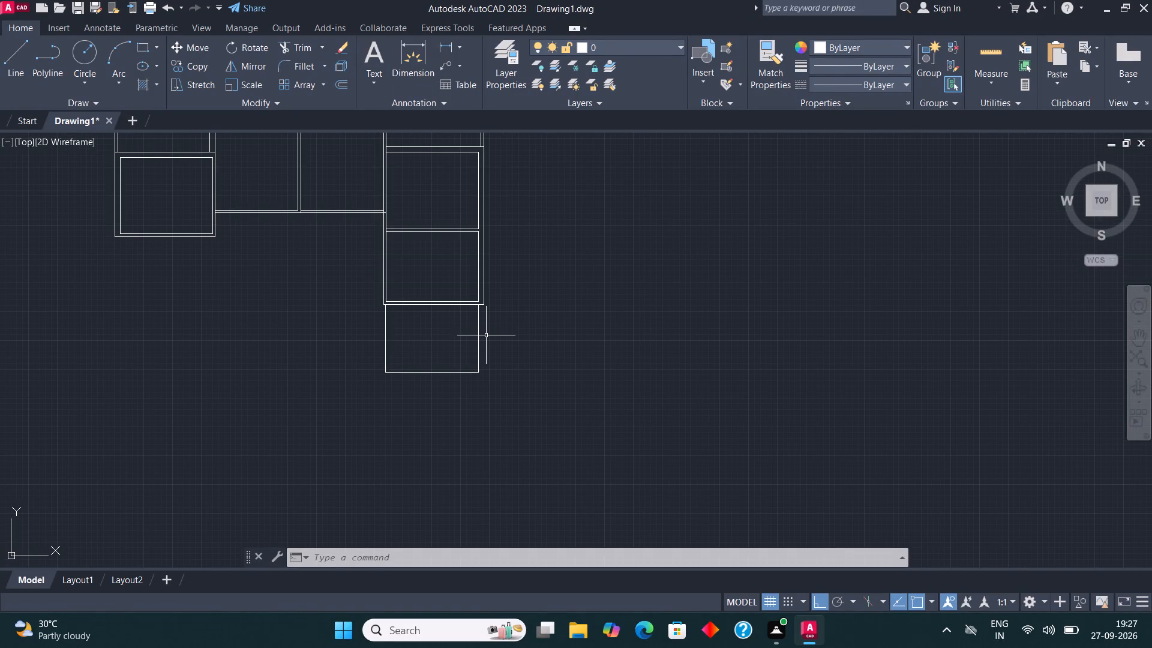
{"action": "scroll", "coordinate": [490, 346], "scroll_direction": "down", "scroll_amount": 1}
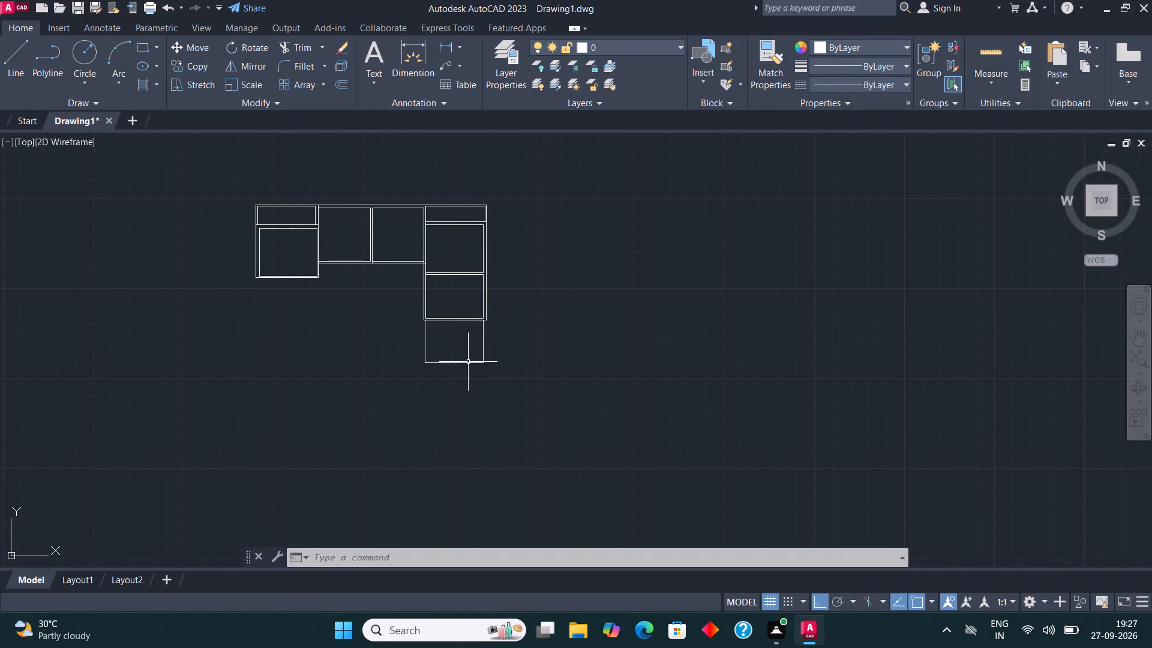
{"action": "scroll", "coordinate": [467, 362], "scroll_direction": "up", "scroll_amount": 3}
{"action": "scroll", "coordinate": [477, 363], "scroll_direction": "down", "scroll_amount": 1}
{"action": "left_click", "coordinate": [515, 371]}
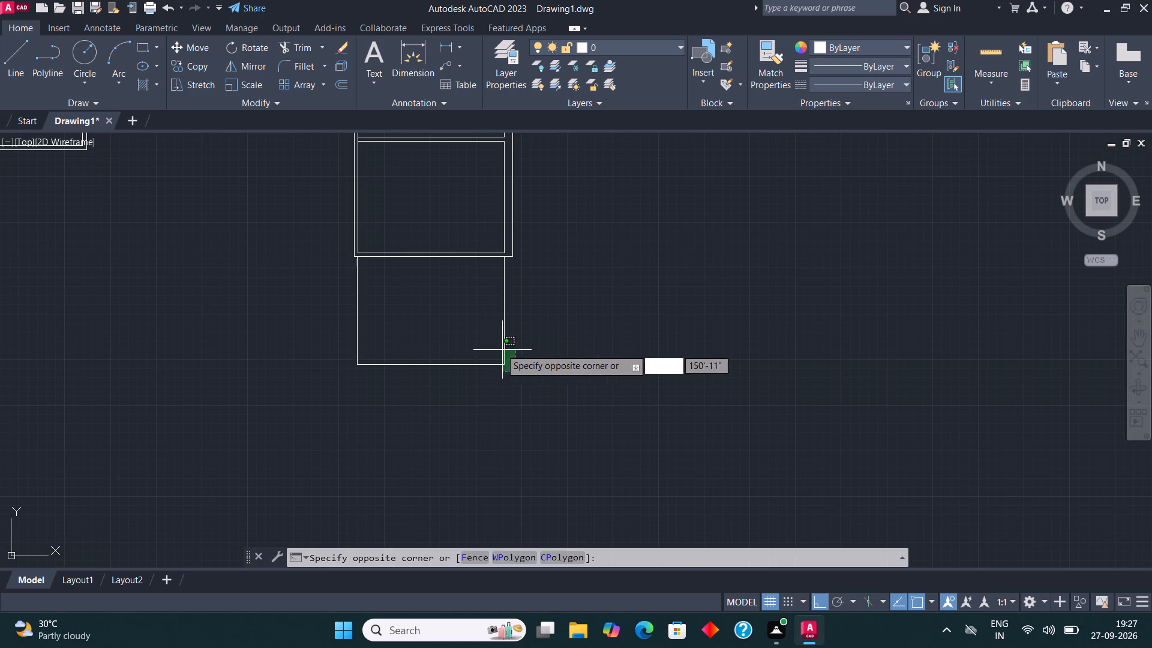
{"action": "left_click", "coordinate": [494, 342]}
{"action": "left_click", "coordinate": [342, 86]}
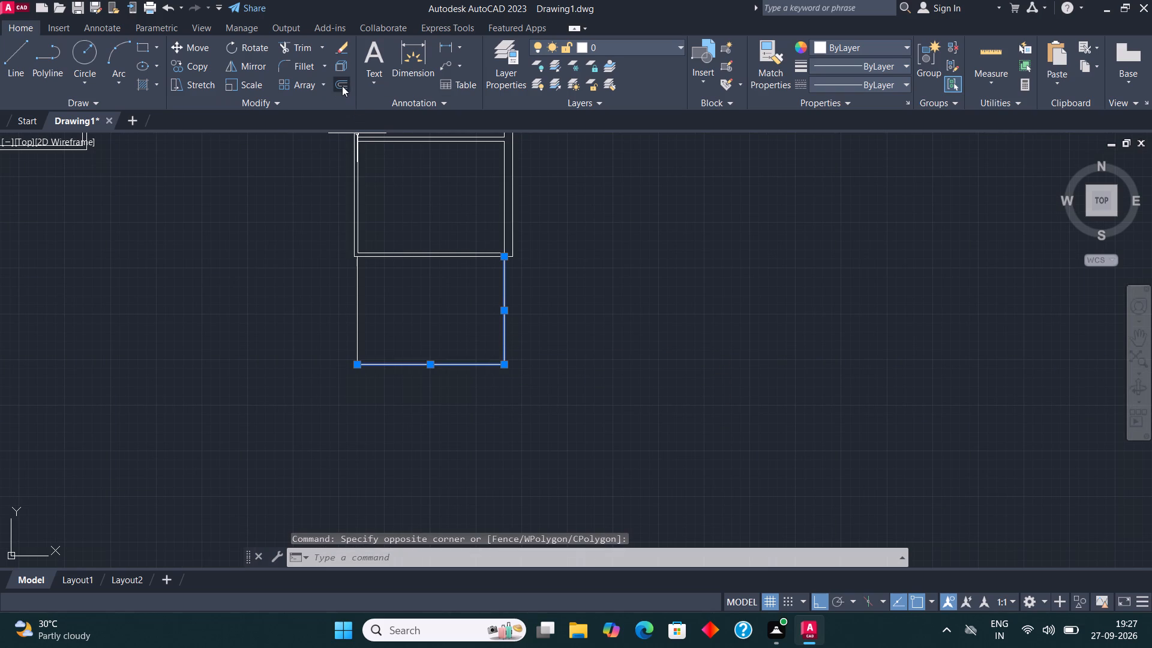
{"action": "left_click", "coordinate": [505, 314]}
{"action": "type", "text": "9\""}
{"action": "key", "text": "Return"}
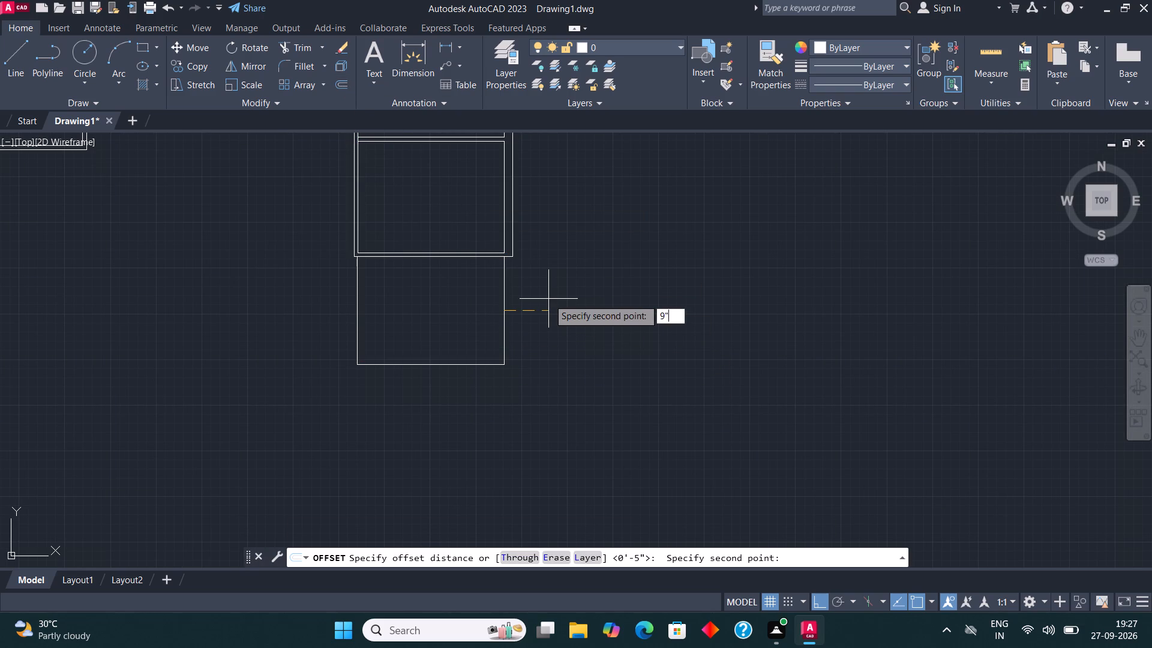
{"action": "left_click", "coordinate": [503, 296]}
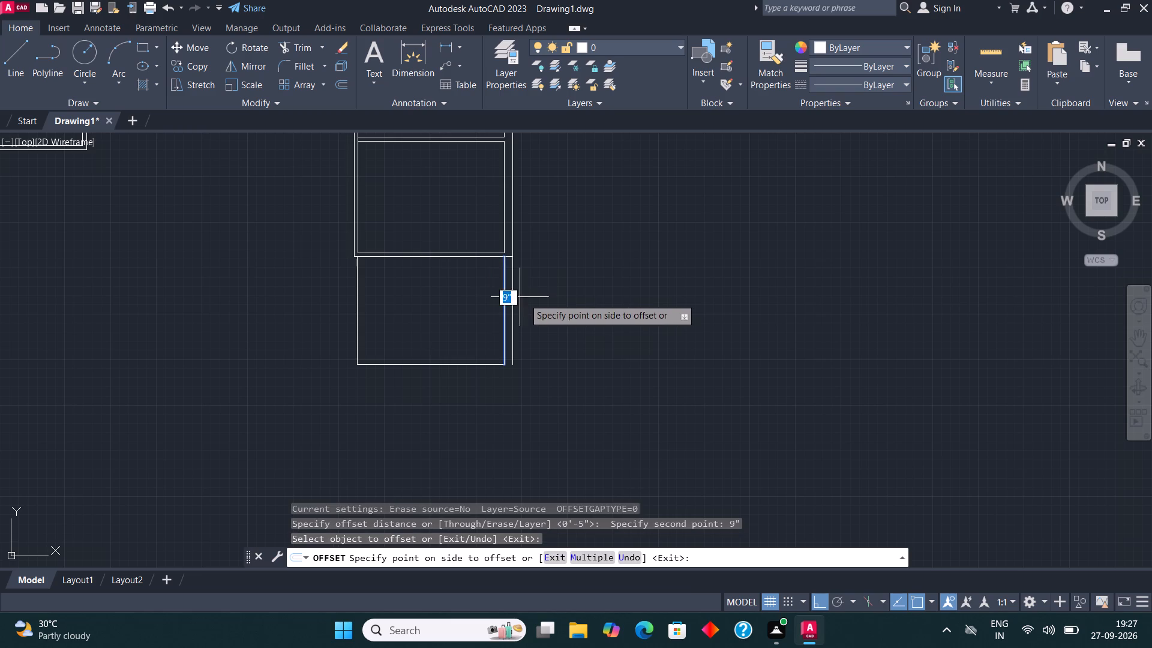
{"action": "left_click", "coordinate": [530, 299]}
{"action": "left_click", "coordinate": [447, 366]}
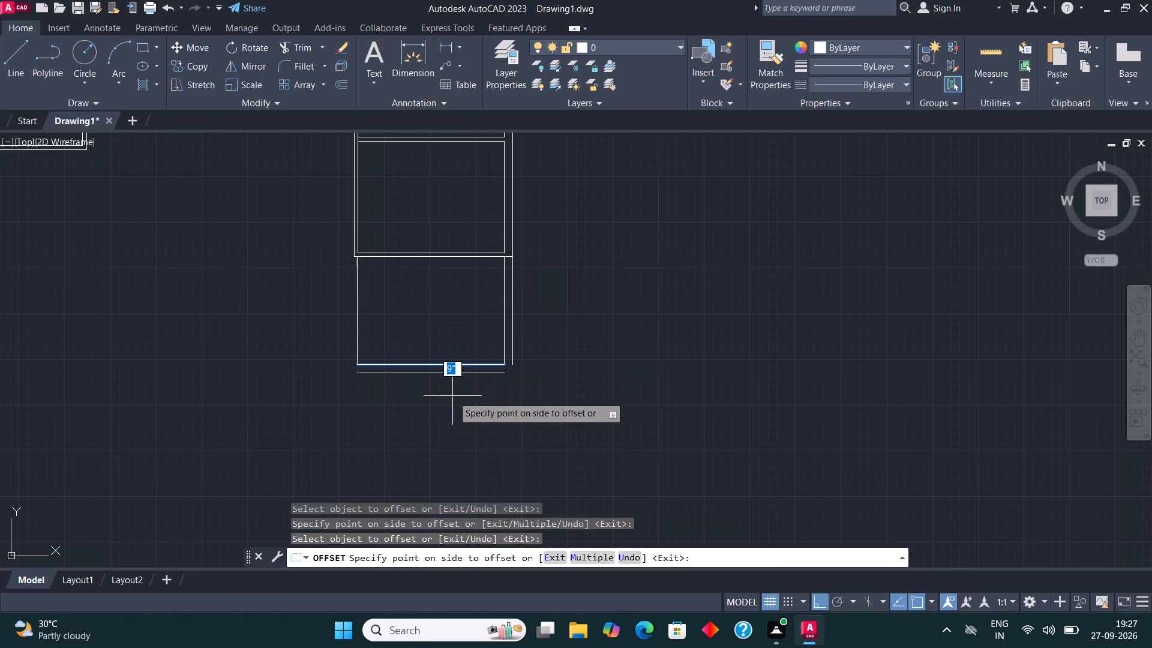
{"action": "type", "text": "4.5\""}
{"action": "key", "text": "Return"}
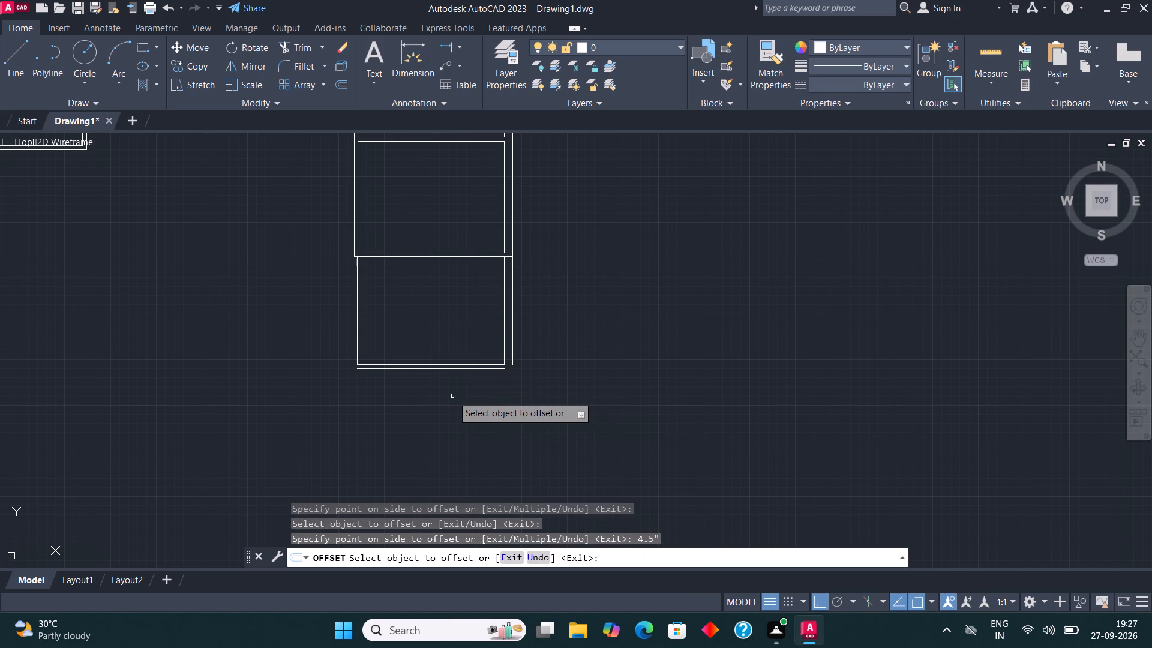
{"action": "key", "text": "Escape"}
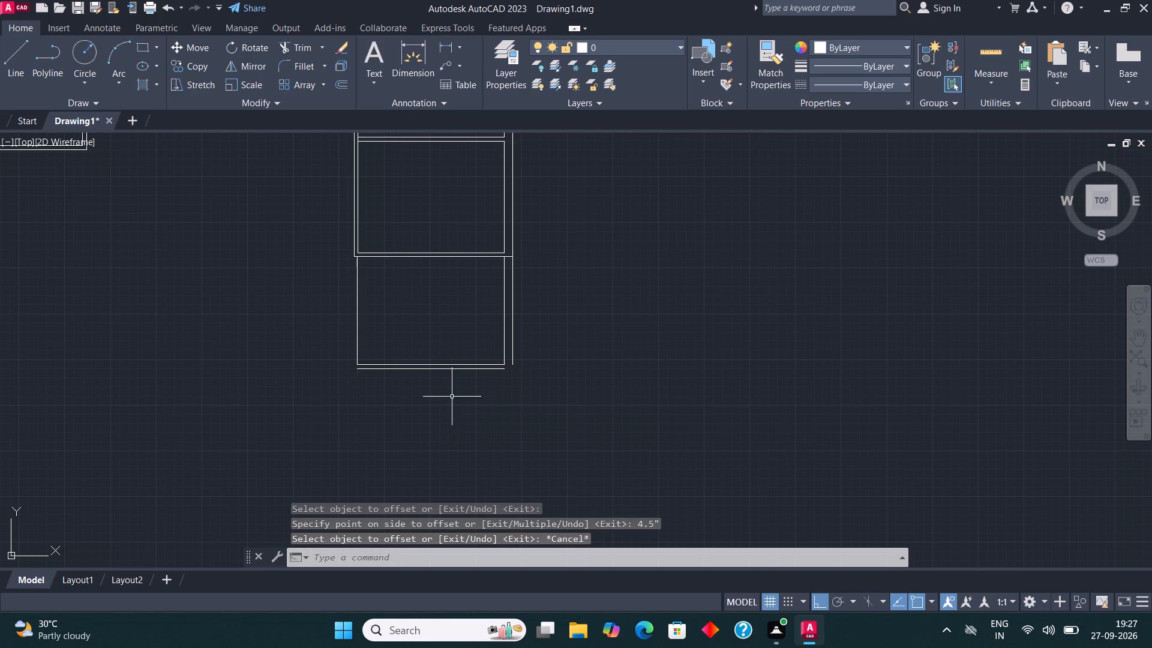
Fillet the lowest room's outer bottom and outer right lines into a square lower-right corner.
{"action": "left_click", "coordinate": [286, 61]}
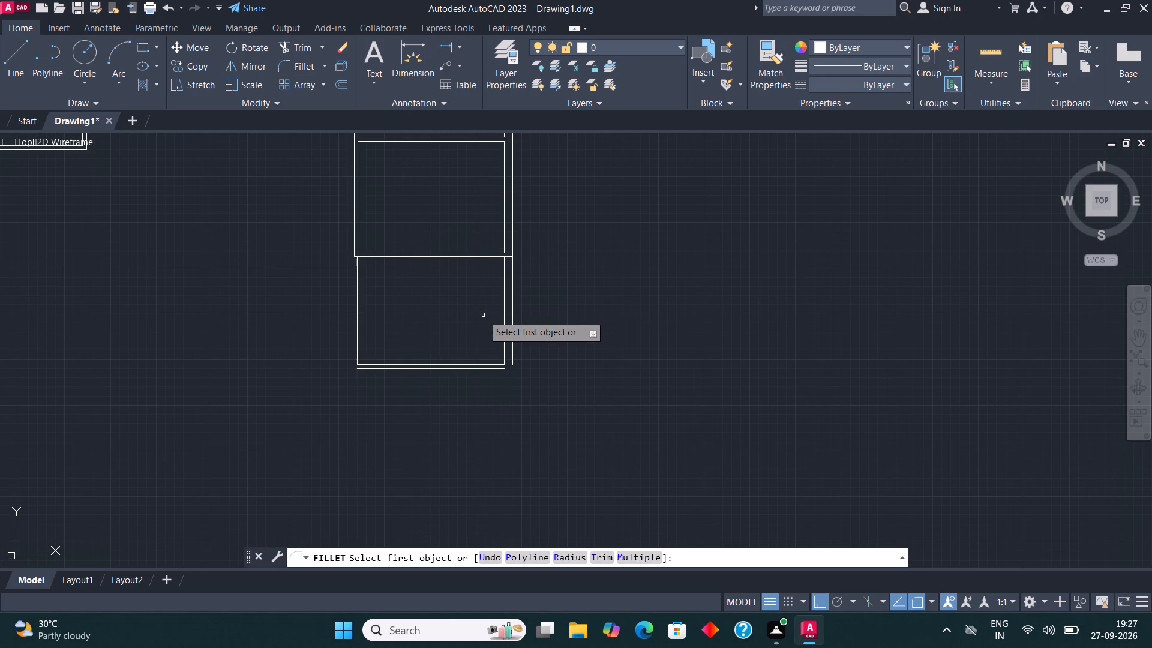
{"action": "scroll", "coordinate": [497, 377], "scroll_direction": "up", "scroll_amount": 1}
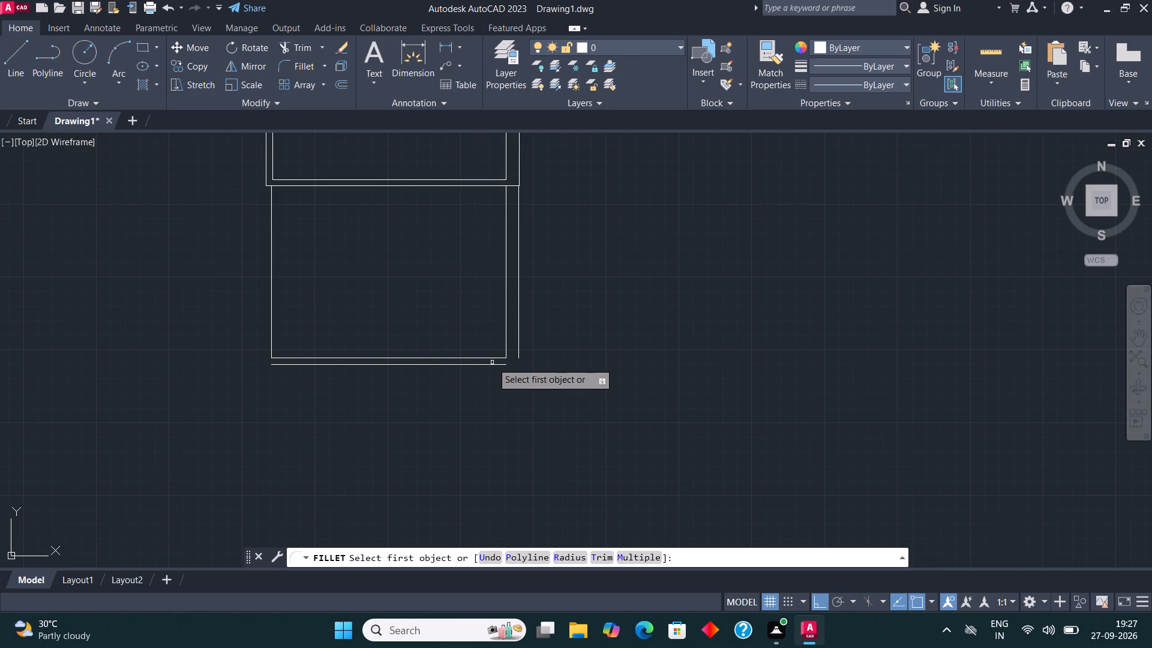
{"action": "left_click", "coordinate": [493, 364]}
{"action": "left_click", "coordinate": [517, 344]}
Draw a line from the outer lower-right corner 4.5" left, 6'4" down, 3'11" left, and up past the room's bottom wall.
{"action": "scroll", "coordinate": [575, 309], "scroll_direction": "down", "scroll_amount": 1}
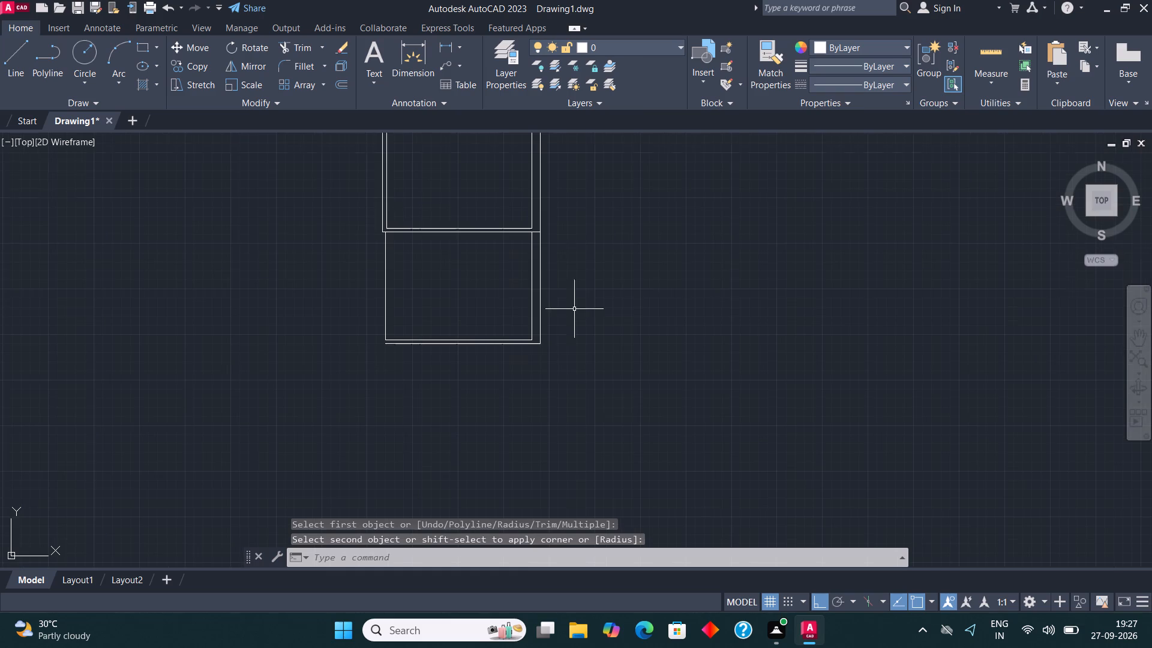
{"action": "left_click", "coordinate": [16, 61]}
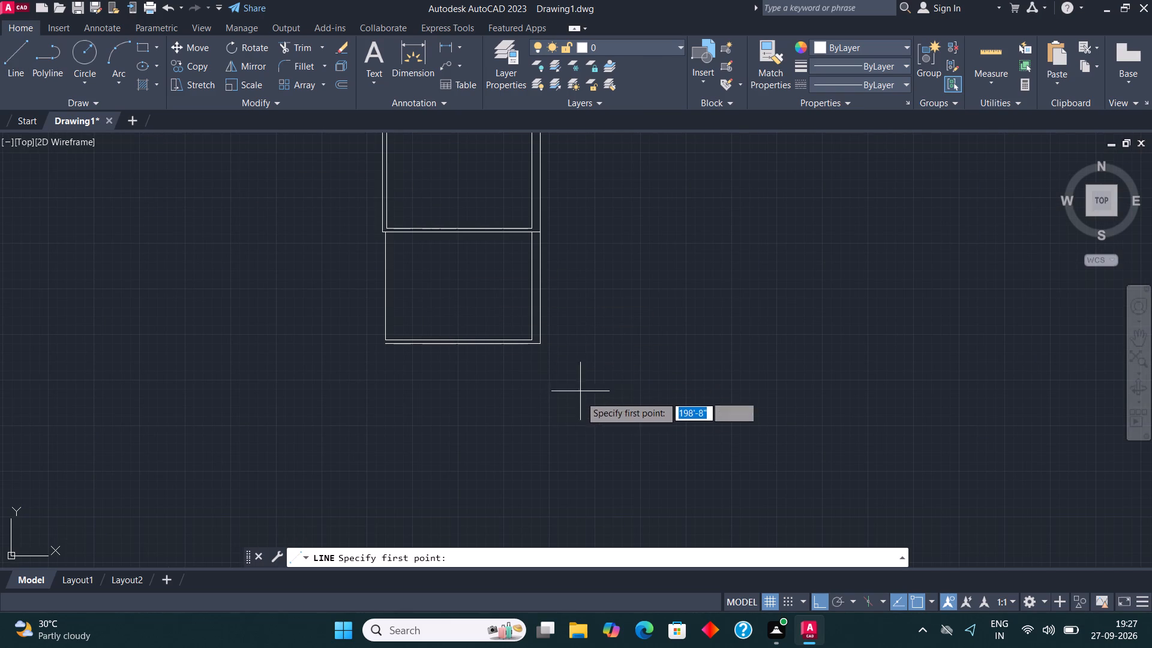
{"action": "scroll", "coordinate": [563, 393], "scroll_direction": "up", "scroll_amount": 1}
{"action": "scroll", "coordinate": [507, 340], "scroll_direction": "up", "scroll_amount": 2}
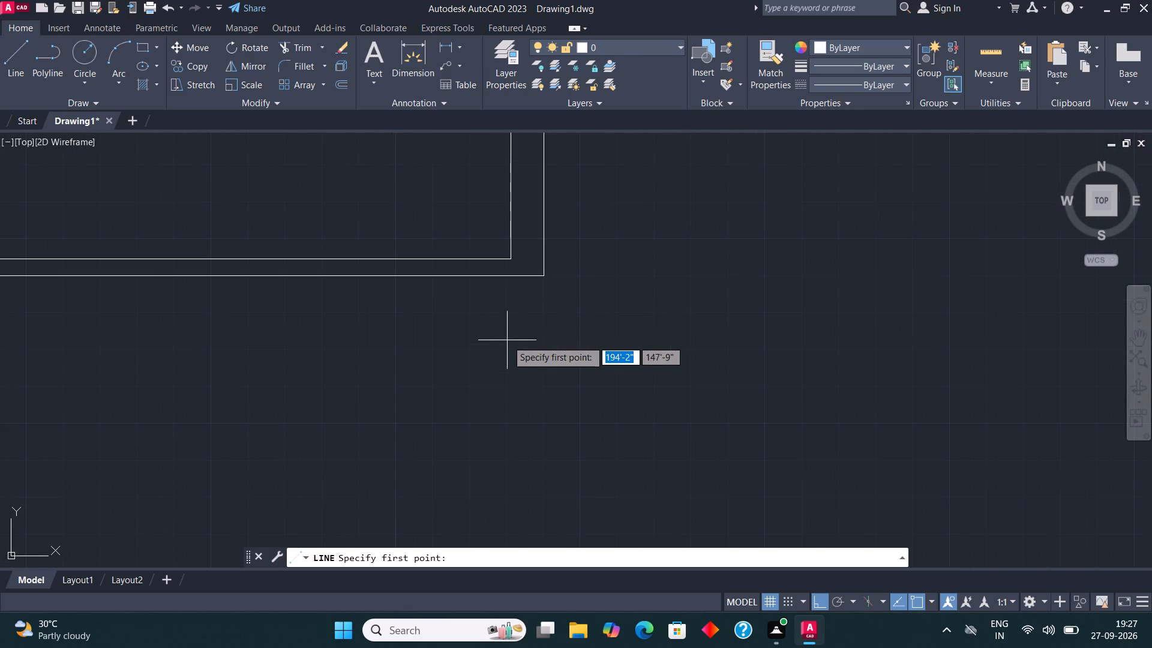
{"action": "left_click", "coordinate": [545, 278]}
{"action": "type", "text": "4.5\""}
{"action": "key", "text": "Return"}
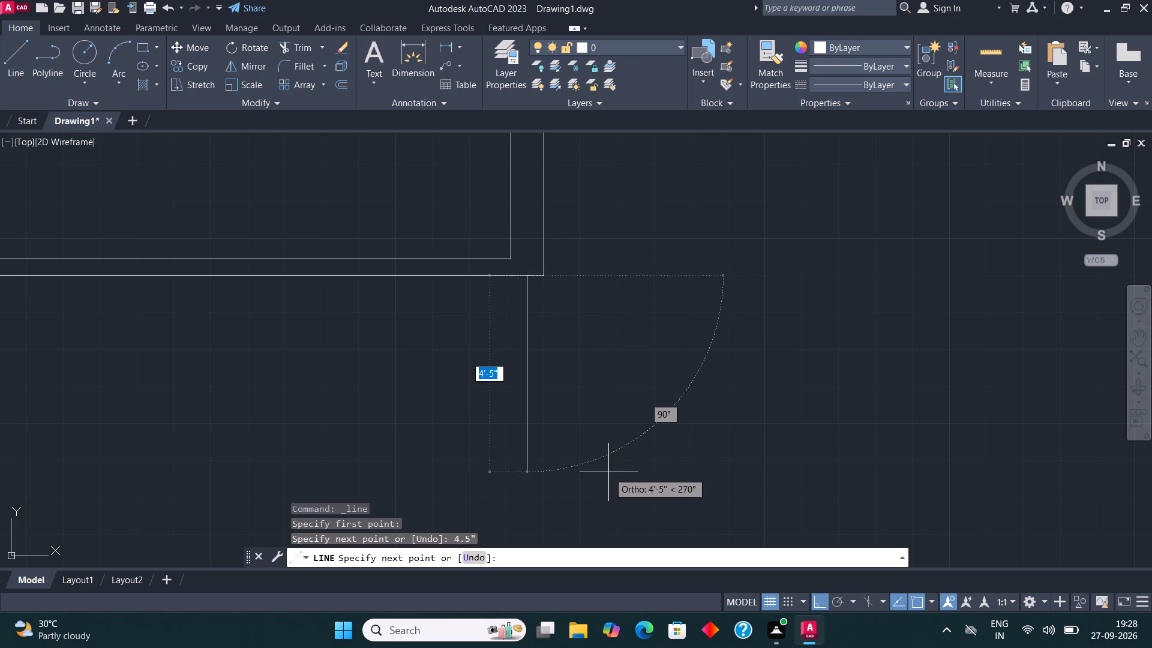
{"action": "type", "text": "6'4\""}
{"action": "key", "text": "Return"}
{"action": "scroll", "coordinate": [606, 406], "scroll_direction": "down", "scroll_amount": 3}
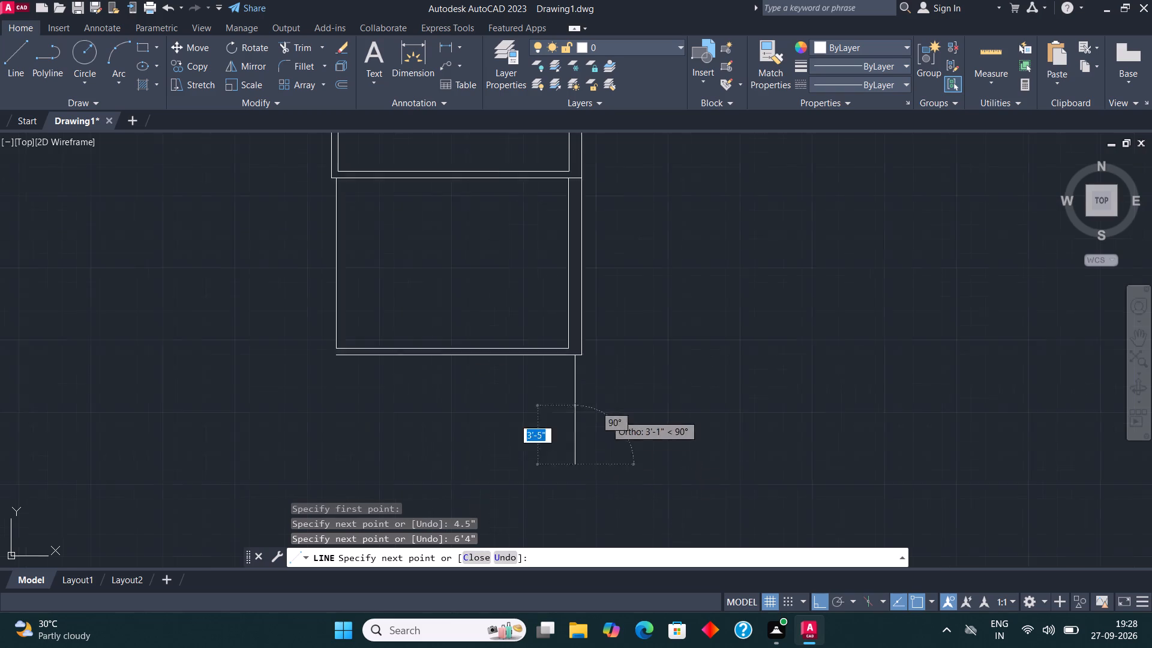
{"action": "scroll", "coordinate": [606, 406], "scroll_direction": "down", "scroll_amount": 1}
{"action": "scroll", "coordinate": [588, 456], "scroll_direction": "up", "scroll_amount": 2}
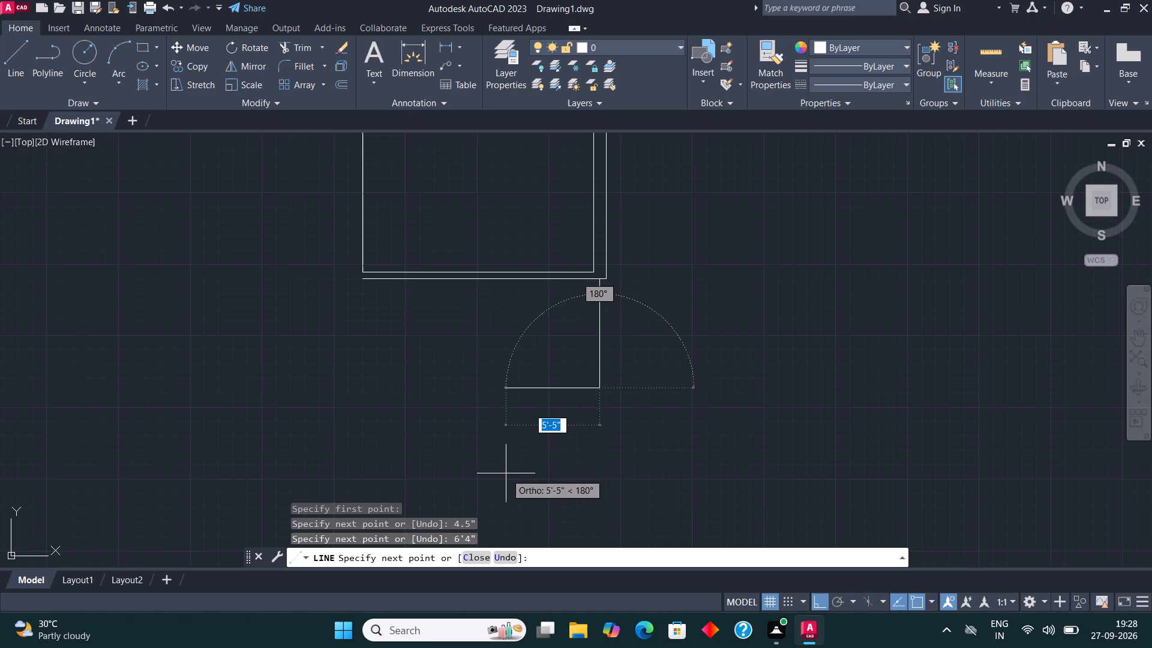
{"action": "type", "text": "3'11\""}
{"action": "key", "text": "Return"}
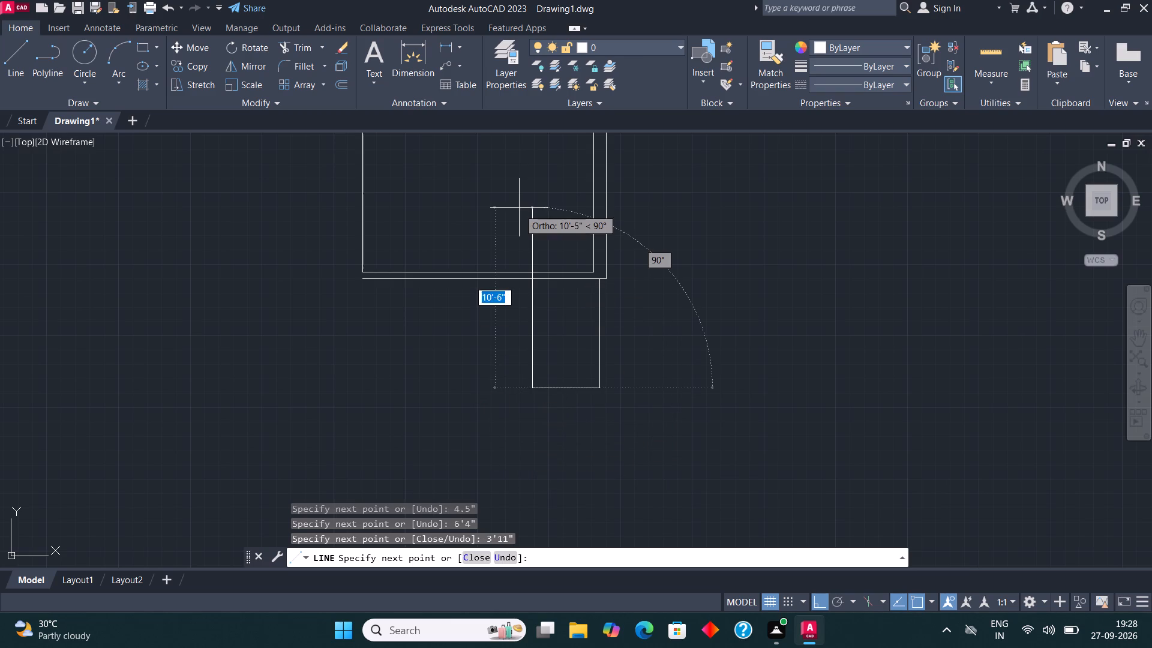
{"action": "scroll", "coordinate": [526, 232], "scroll_direction": "up", "scroll_amount": 2}
{"action": "left_click", "coordinate": [526, 239]}
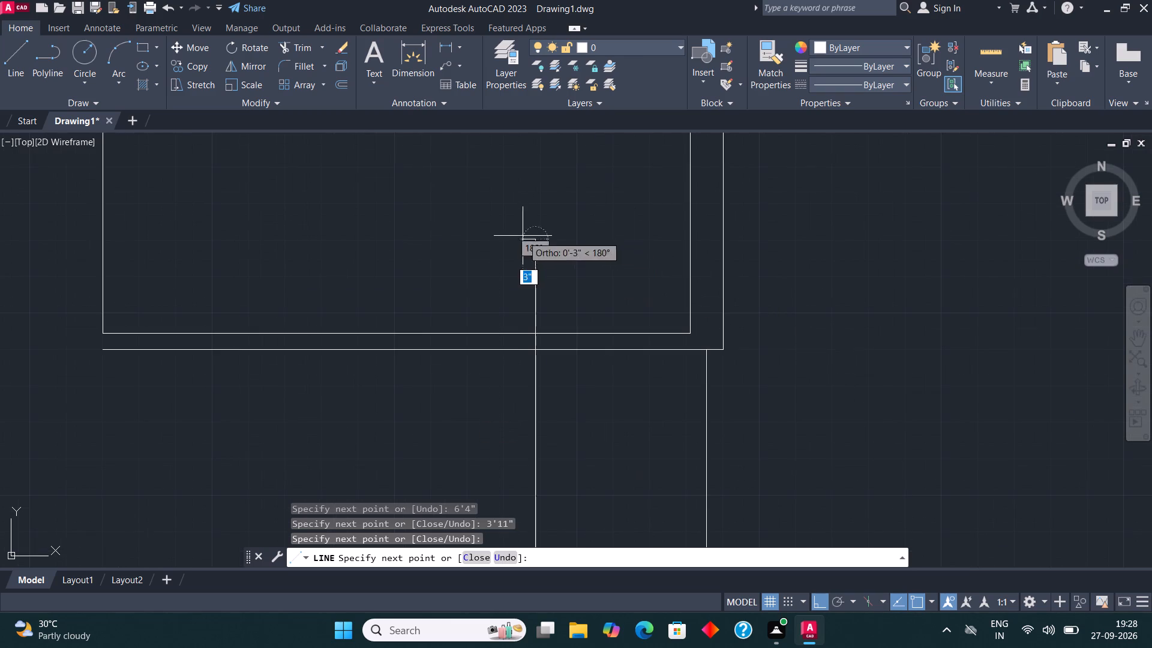
Trim the new vertical line where it extends into the room above and through its bottom wall.
{"action": "left_click", "coordinate": [303, 44]}
{"action": "left_click", "coordinate": [521, 286]}
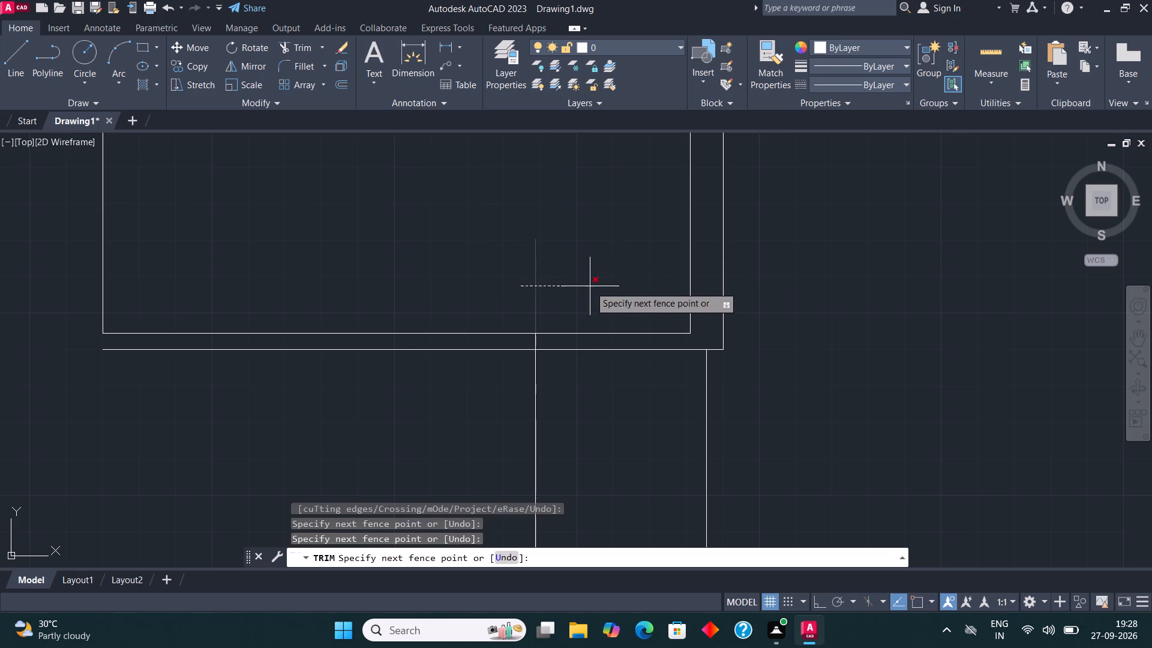
{"action": "left_click", "coordinate": [590, 286]}
{"action": "left_click", "coordinate": [530, 341]}
{"action": "left_click", "coordinate": [559, 340]}
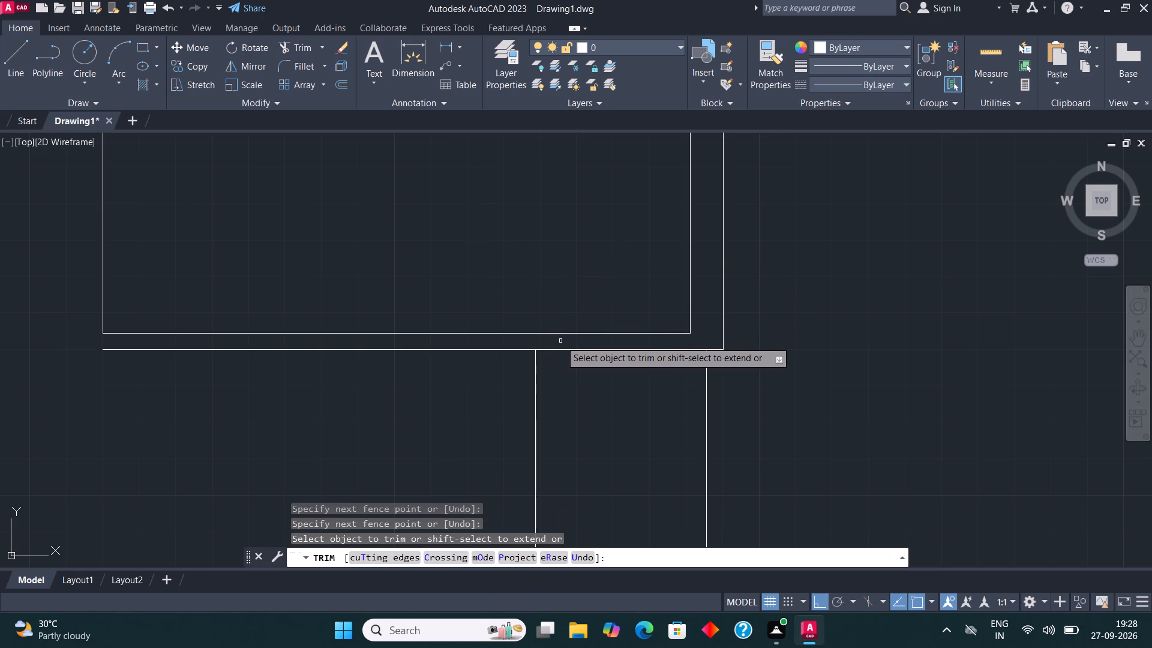
{"action": "key", "text": "Escape"}
Offset the small space's right and bottom lines 4.5" outward and its left line 9" outward.
{"action": "scroll", "coordinate": [560, 214], "scroll_direction": "down", "scroll_amount": 1}
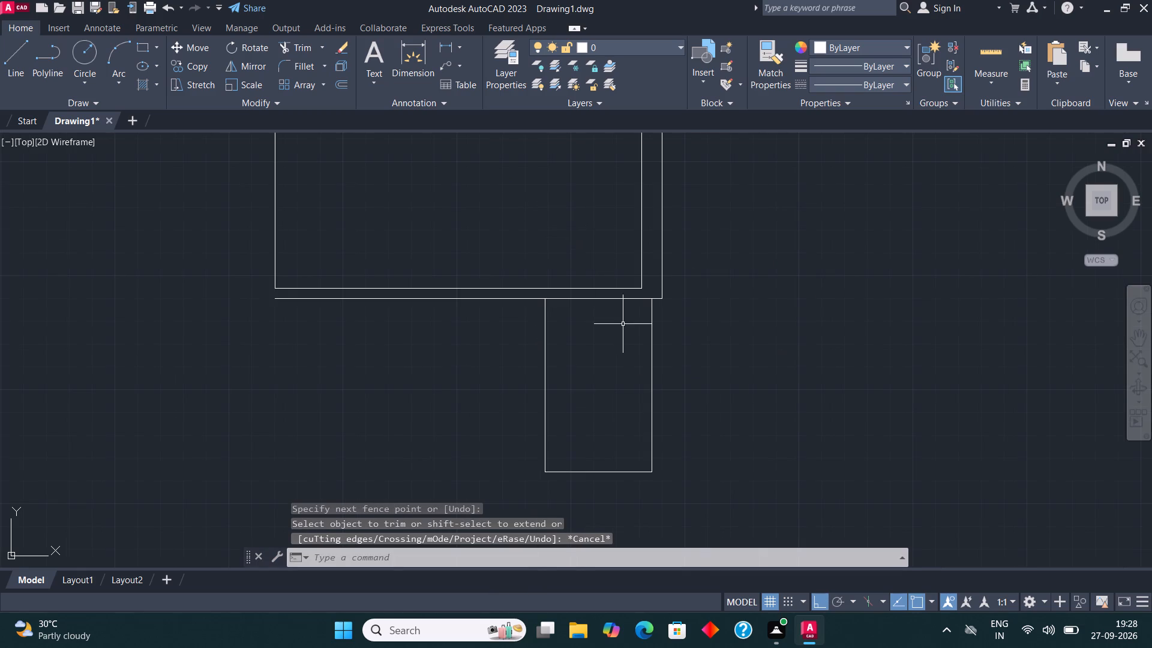
{"action": "scroll", "coordinate": [629, 284], "scroll_direction": "down", "scroll_amount": 1}
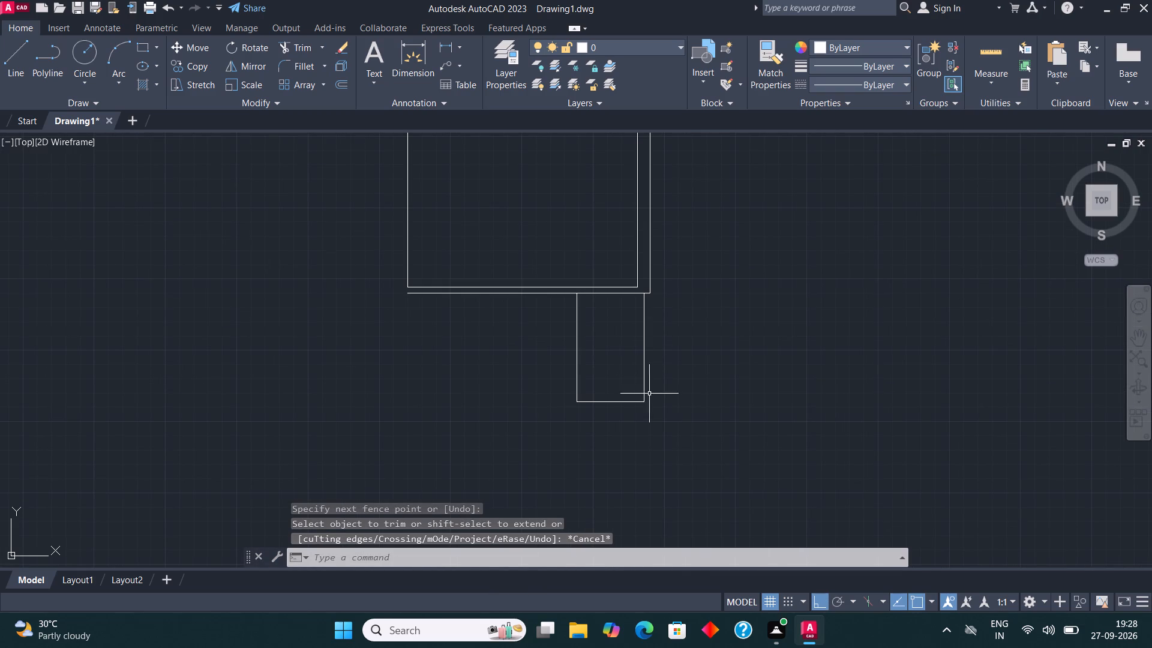
{"action": "scroll", "coordinate": [649, 423], "scroll_direction": "up", "scroll_amount": 1}
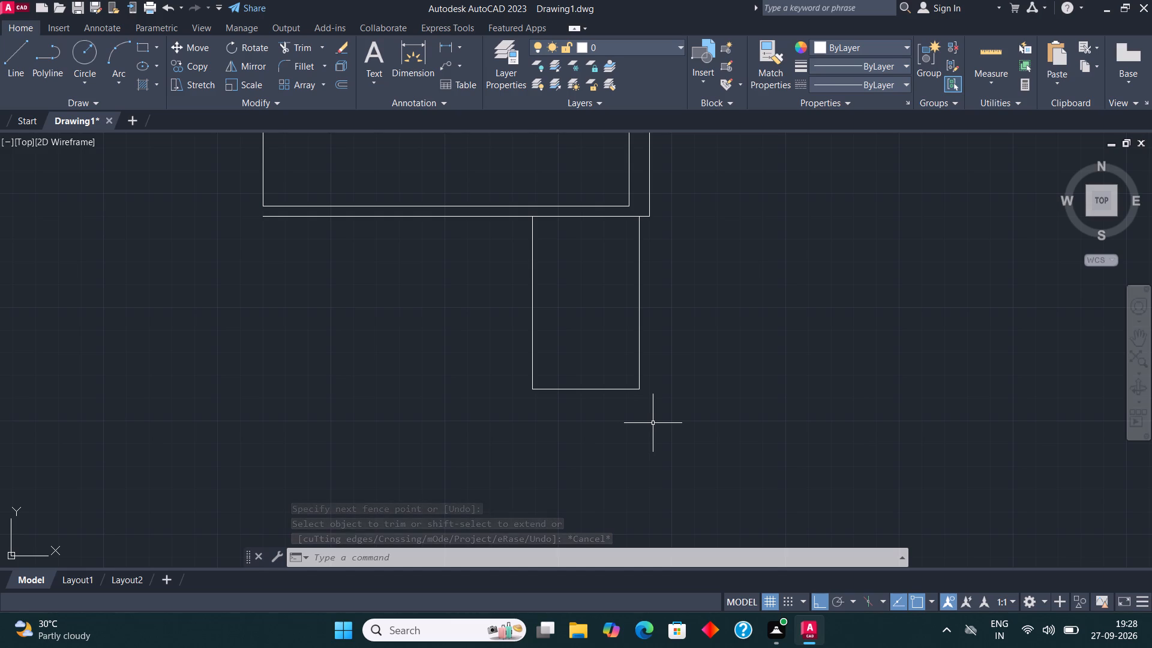
{"action": "left_click", "coordinate": [655, 423]}
{"action": "left_click", "coordinate": [520, 348]}
{"action": "left_click", "coordinate": [332, 82]}
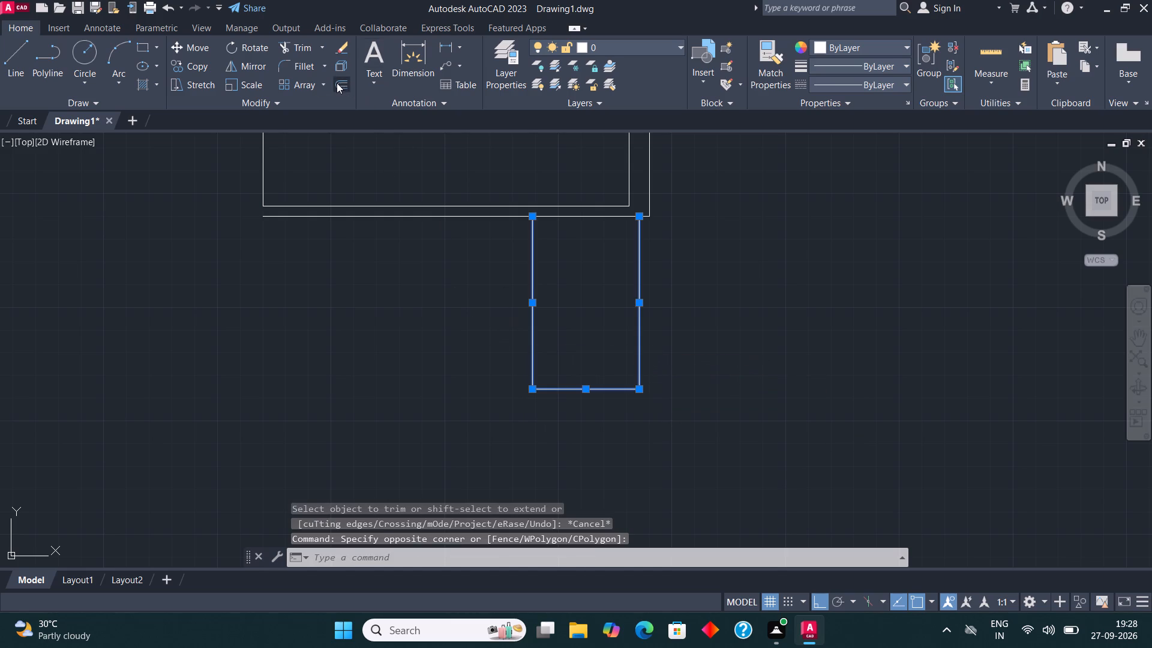
{"action": "left_click", "coordinate": [344, 86]}
{"action": "left_click", "coordinate": [643, 319]}
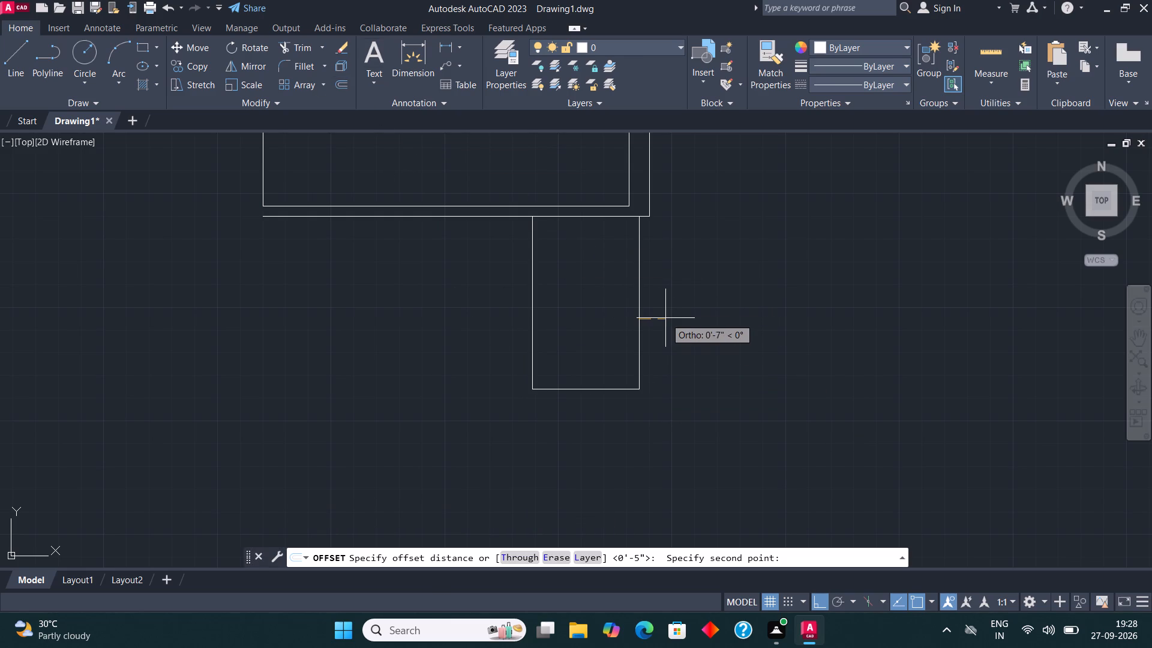
{"action": "type", "text": "4.5\""}
{"action": "key", "text": "Return"}
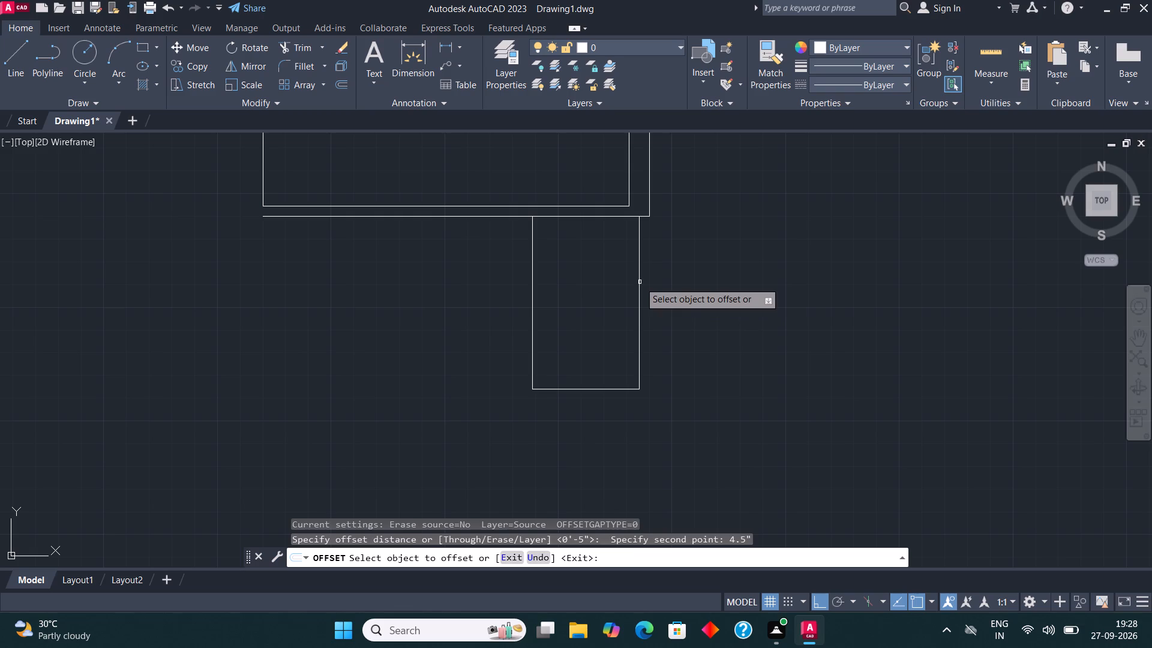
{"action": "left_click", "coordinate": [640, 282]}
{"action": "left_click", "coordinate": [671, 274]}
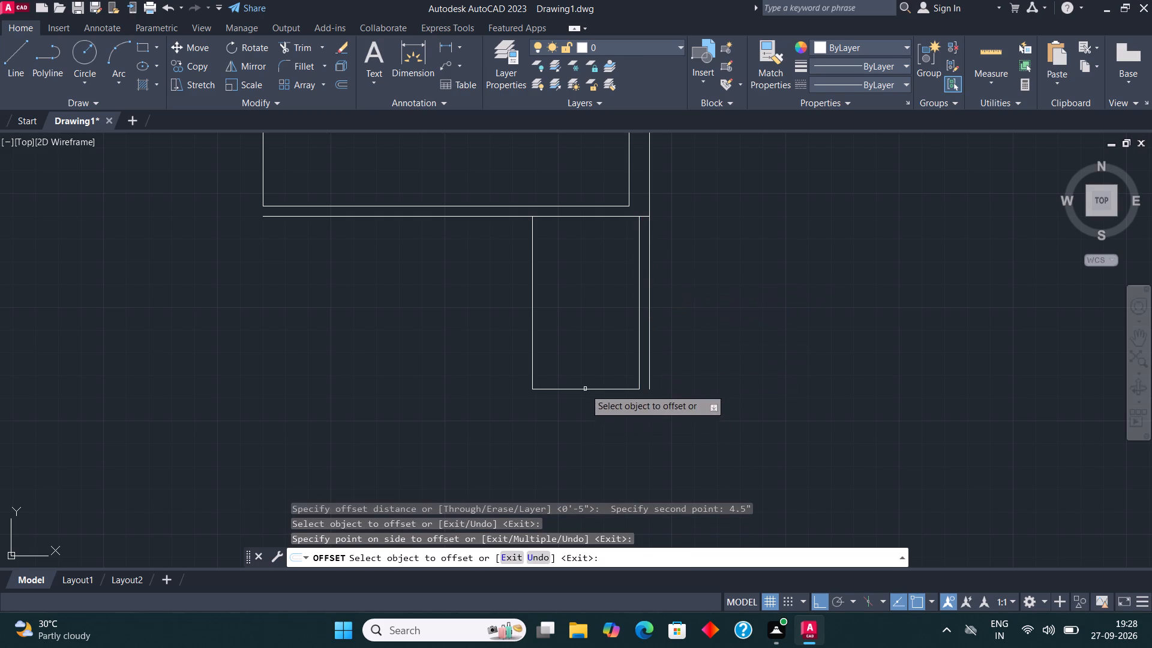
{"action": "left_click", "coordinate": [585, 389]}
{"action": "left_click", "coordinate": [581, 429]}
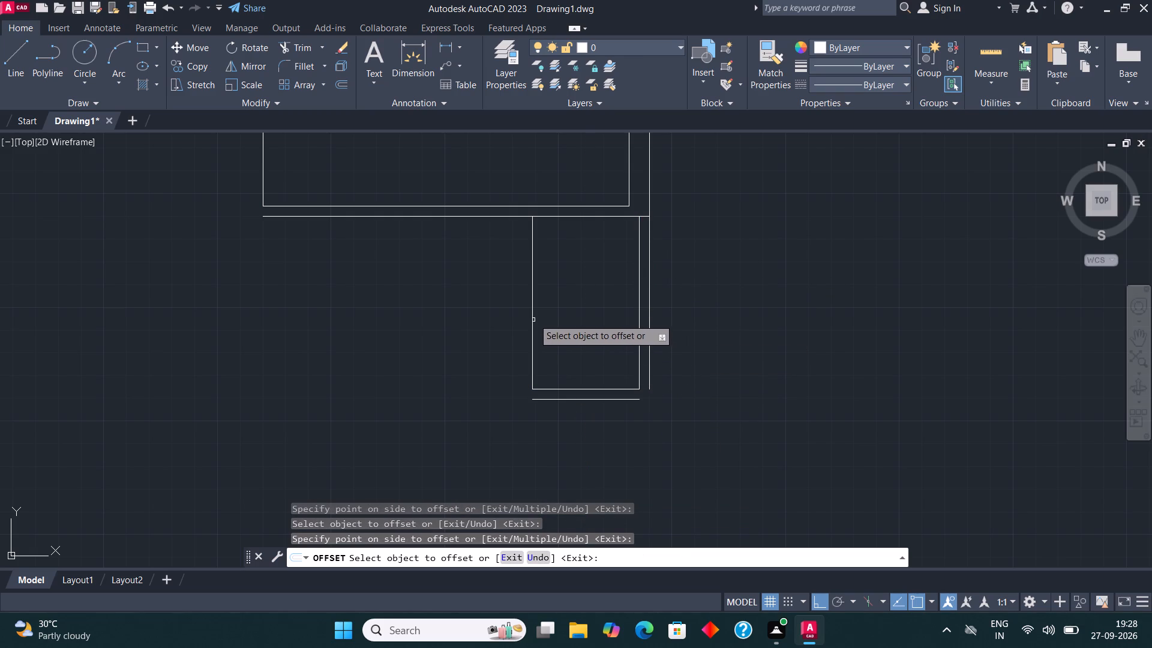
{"action": "left_click", "coordinate": [533, 316]}
{"action": "type", "text": "9\""}
{"action": "key", "text": "Return"}
{"action": "key", "text": "Escape"}
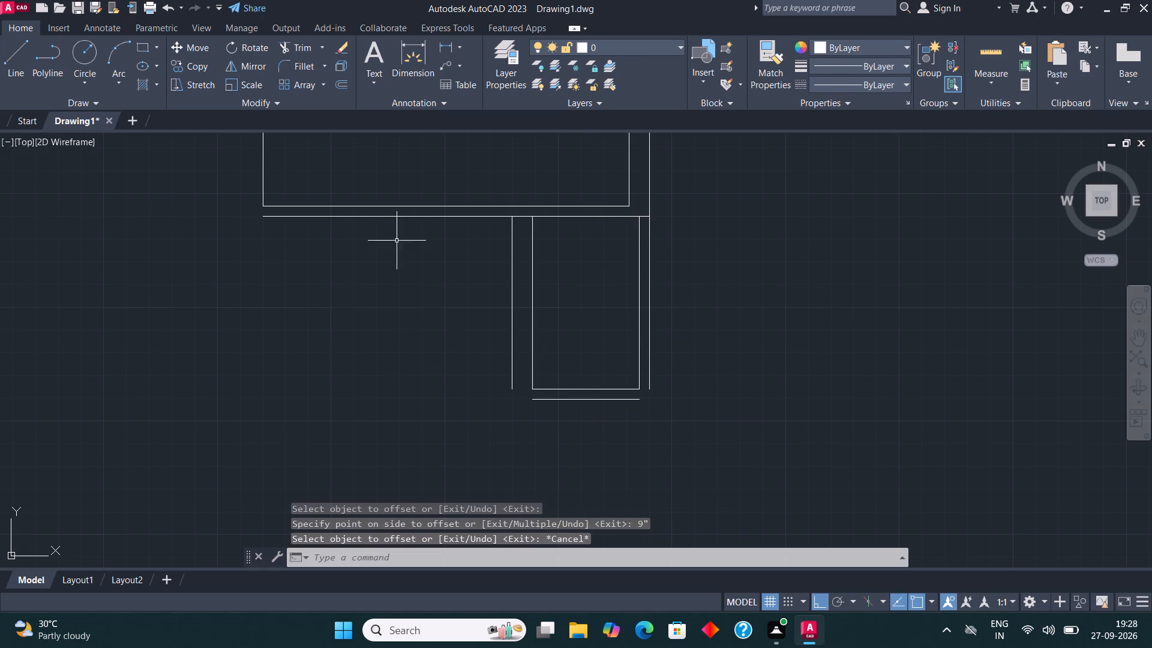
Fillet the small space's outer wall lines into square corners at the lower right and lower left.
{"action": "left_click", "coordinate": [295, 68]}
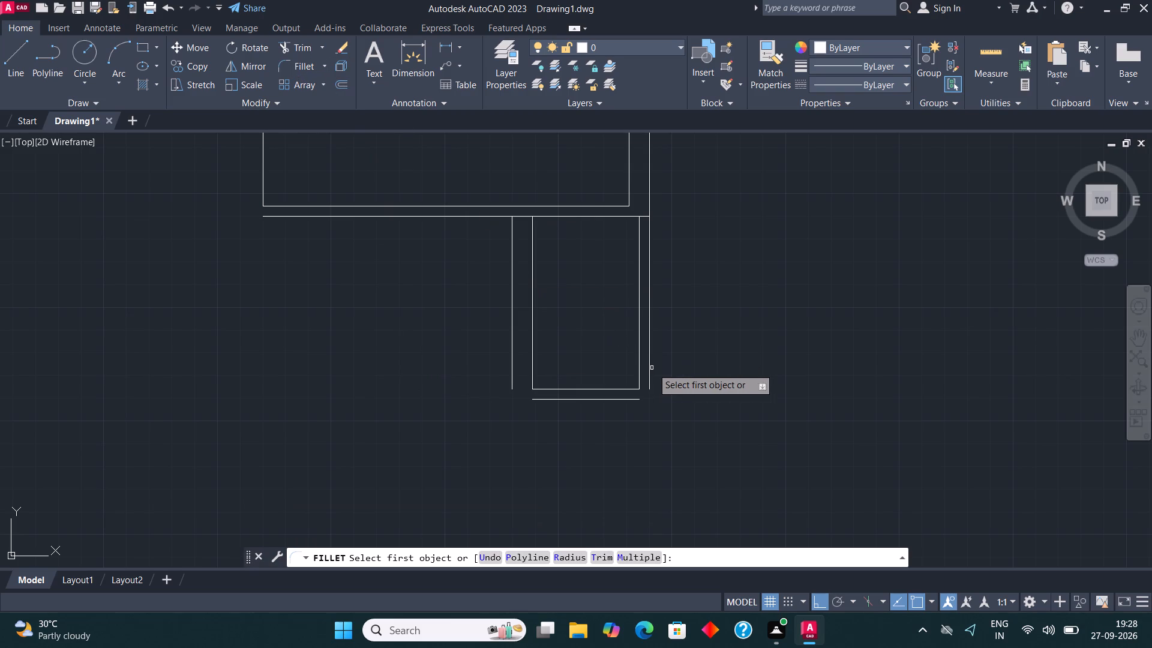
{"action": "left_click", "coordinate": [650, 368]}
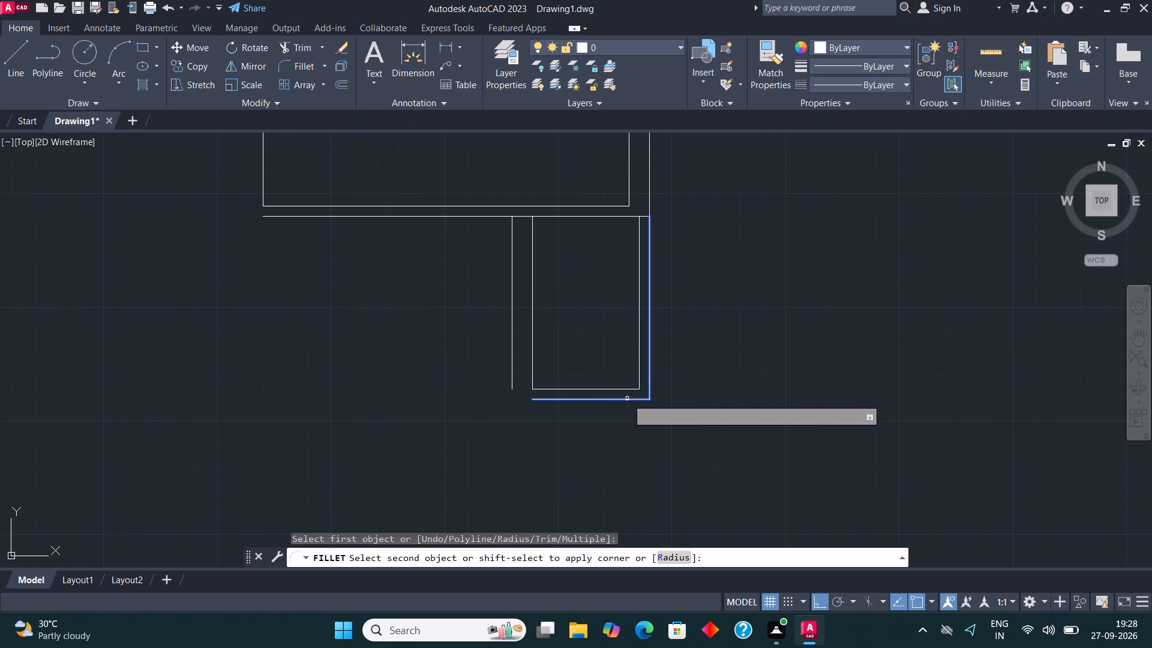
{"action": "left_click", "coordinate": [627, 398]}
{"action": "left_click", "coordinate": [299, 70]}
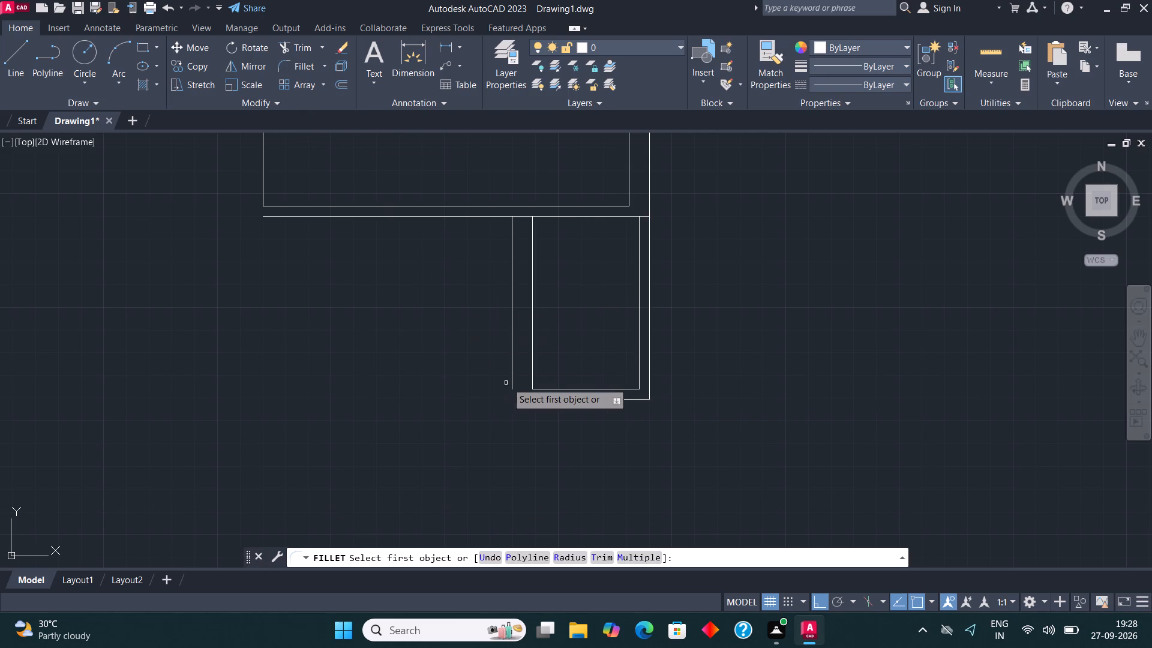
{"action": "left_click", "coordinate": [511, 379]}
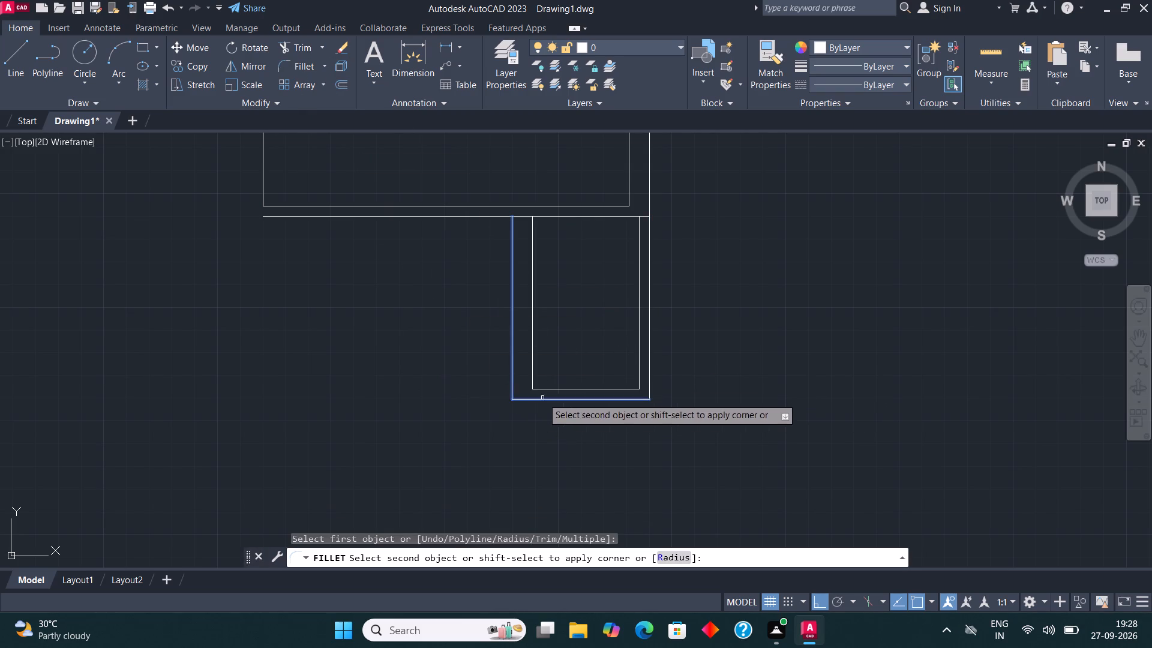
{"action": "left_click", "coordinate": [542, 398]}
{"action": "scroll", "coordinate": [547, 427], "scroll_direction": "down", "scroll_amount": 3}
{"action": "scroll", "coordinate": [530, 392], "scroll_direction": "up", "scroll_amount": 2}
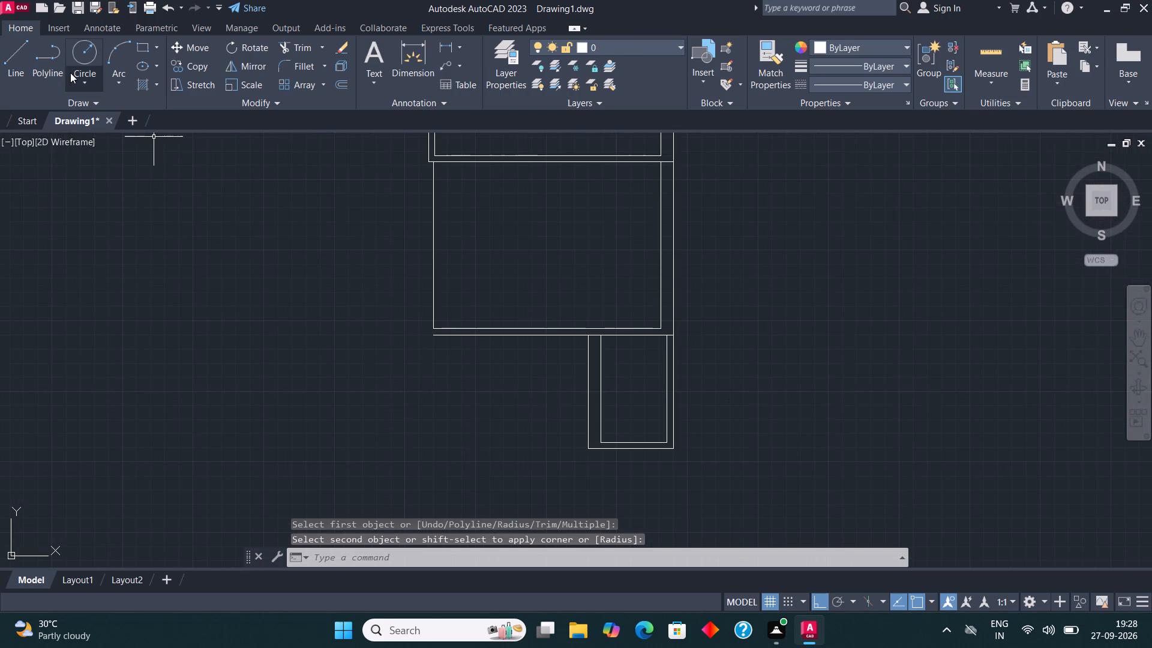
Draw a line from the small space's outer top-left corner 9'2" left, 6'4" down, and right to its inner lower-right corner.
{"action": "left_click", "coordinate": [20, 62]}
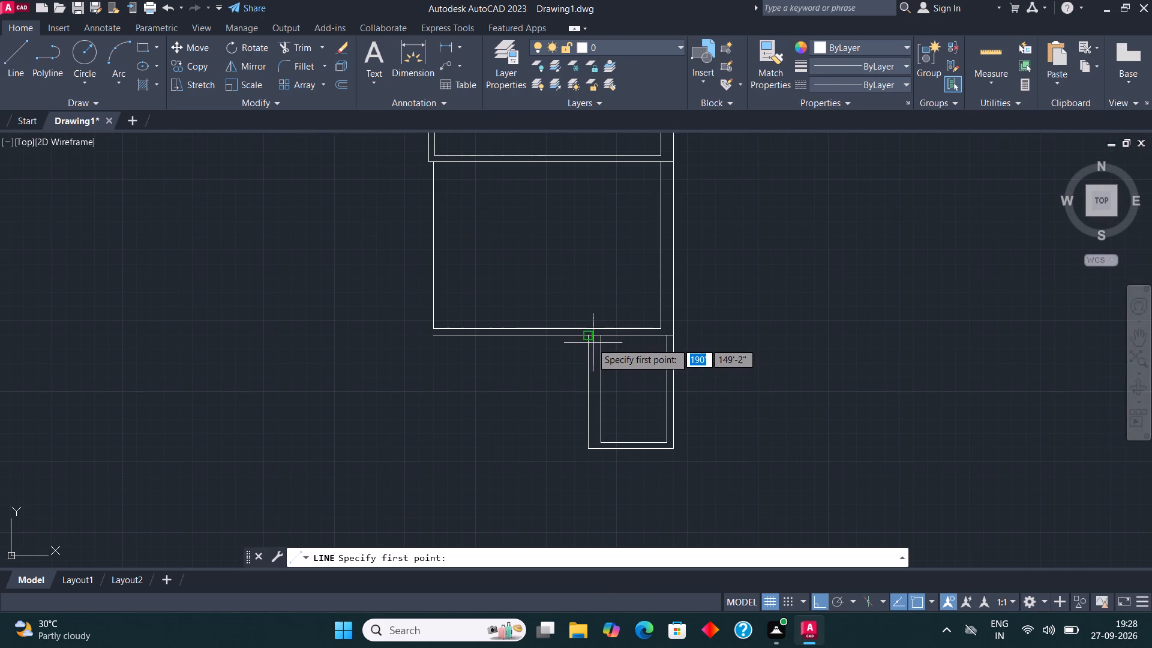
{"action": "left_click", "coordinate": [590, 336]}
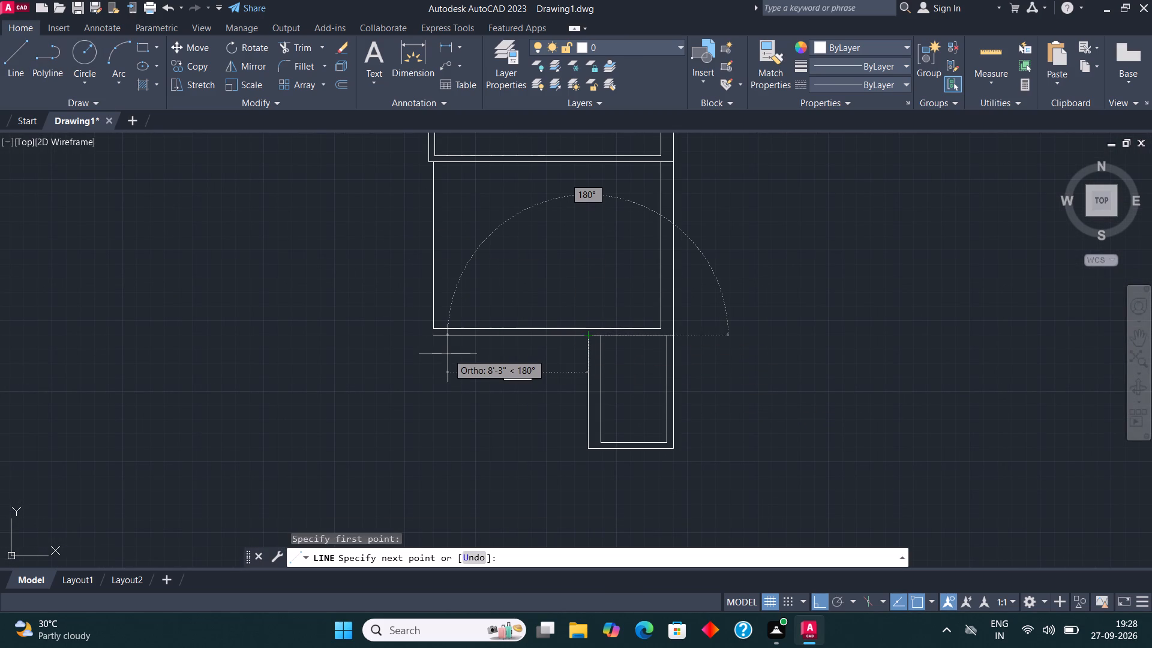
{"action": "type", "text": "9'"}
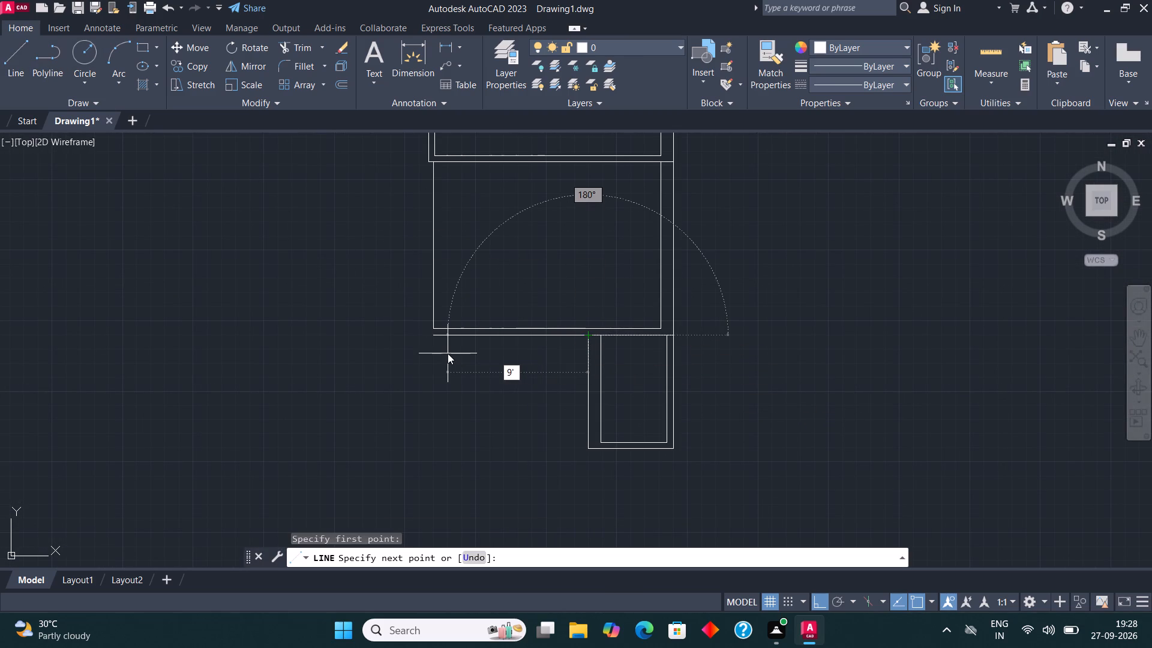
{"action": "type", "text": "2\""}
{"action": "key", "text": "Return"}
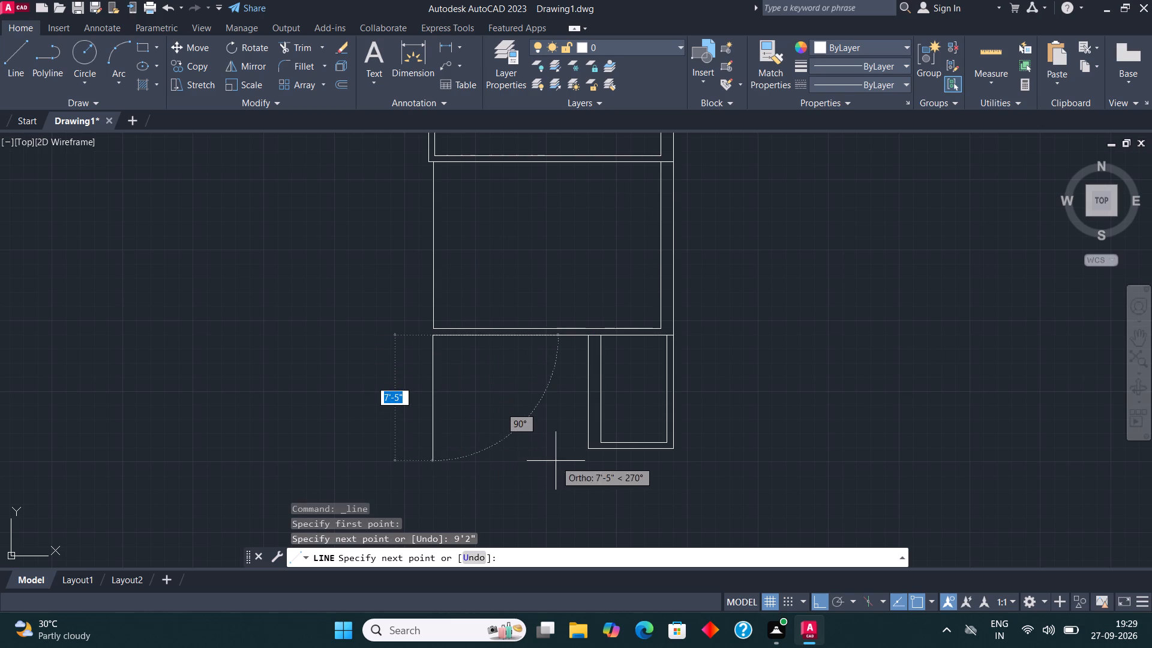
{"action": "left_click", "coordinate": [463, 445]}
{"action": "left_click", "coordinate": [661, 441]}
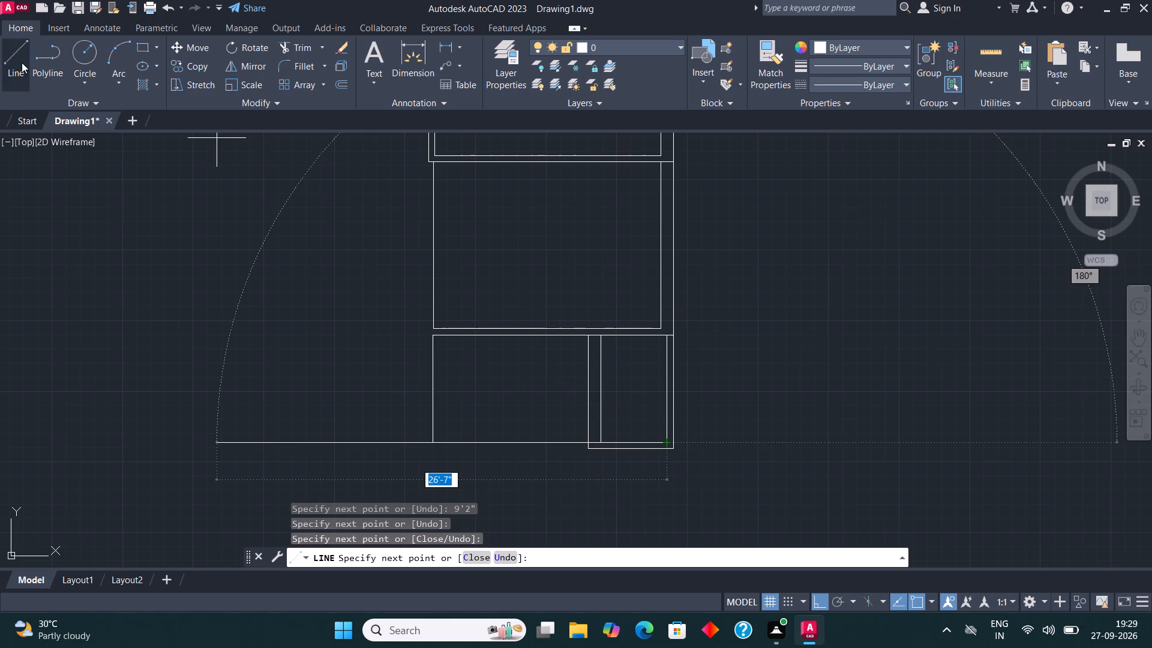
Draw a horizontal line about 10'5" leftward from the small space's outer lower-left corner.
{"action": "left_click", "coordinate": [22, 62]}
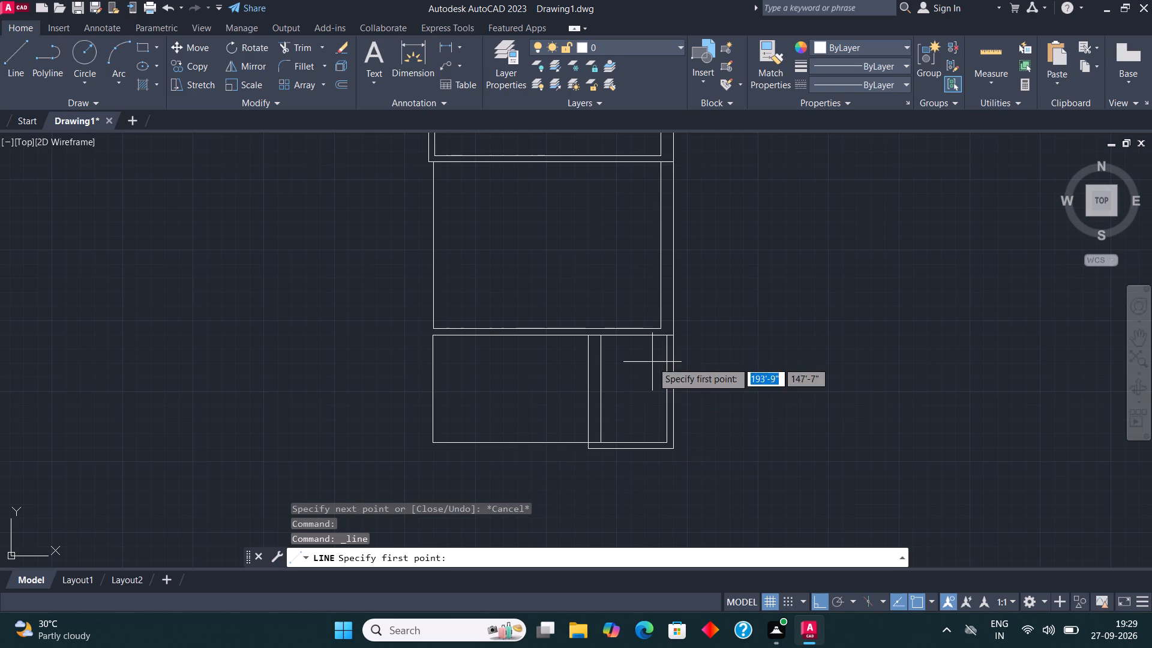
{"action": "scroll", "coordinate": [657, 392], "scroll_direction": "down", "scroll_amount": 1}
{"action": "scroll", "coordinate": [552, 411], "scroll_direction": "up", "scroll_amount": 2}
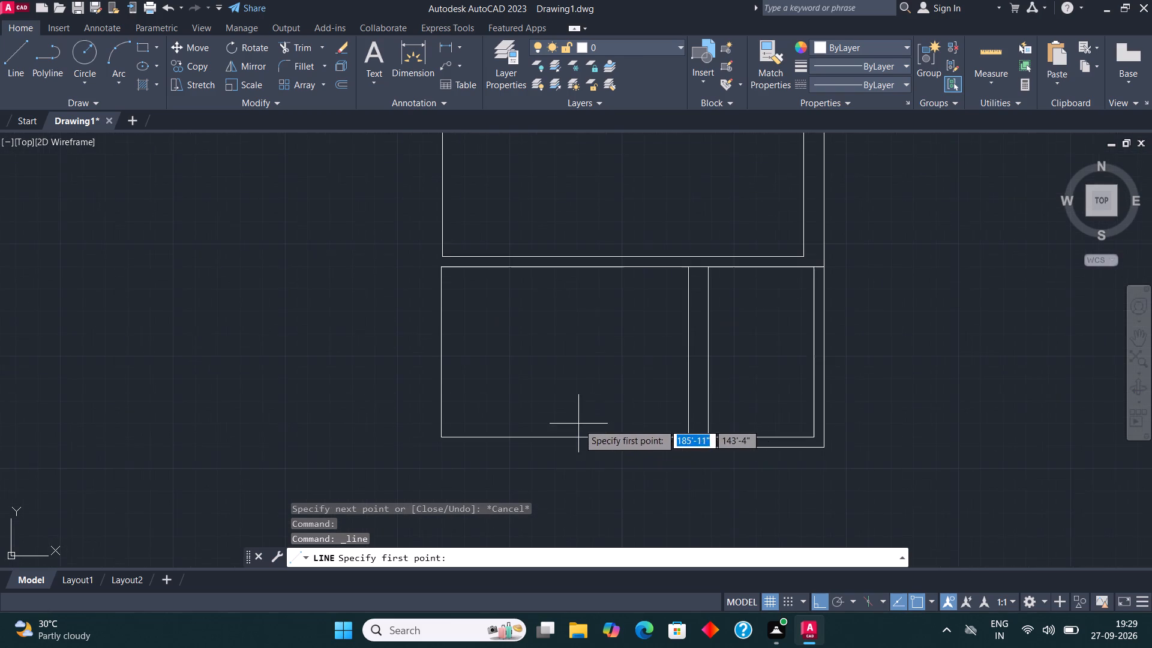
{"action": "left_click", "coordinate": [690, 445]}
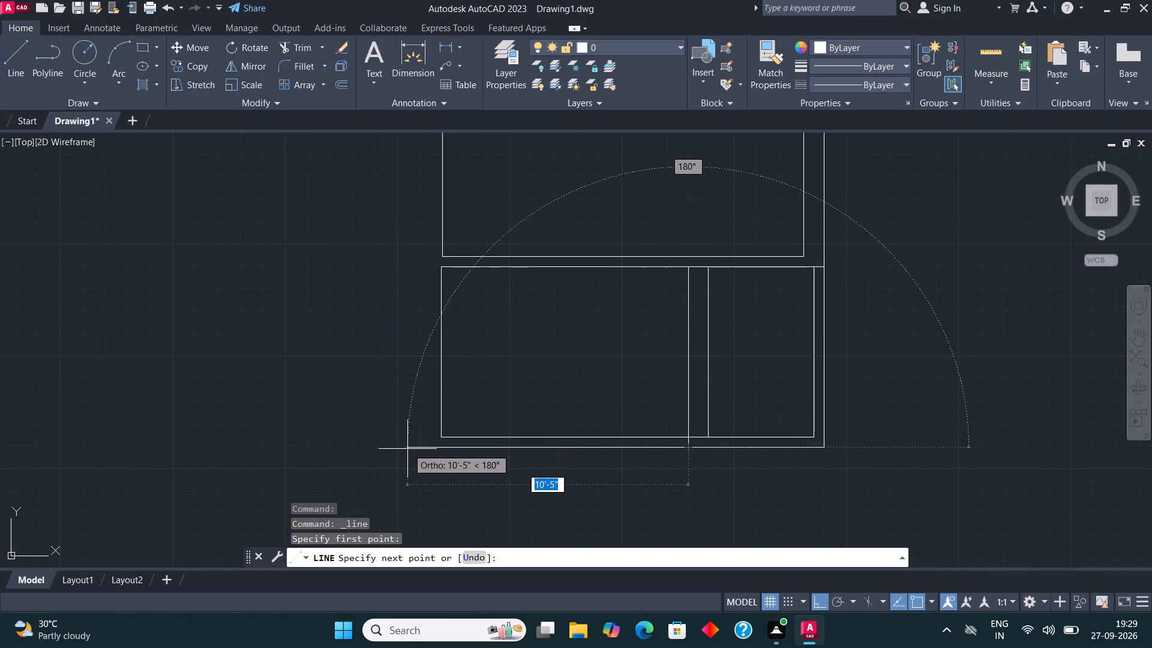
{"action": "left_click", "coordinate": [406, 449]}
{"action": "key", "text": "Escape"}
Trim away the new room's upper bottom line to the left of the small space's outer wall.
{"action": "left_click", "coordinate": [521, 437]}
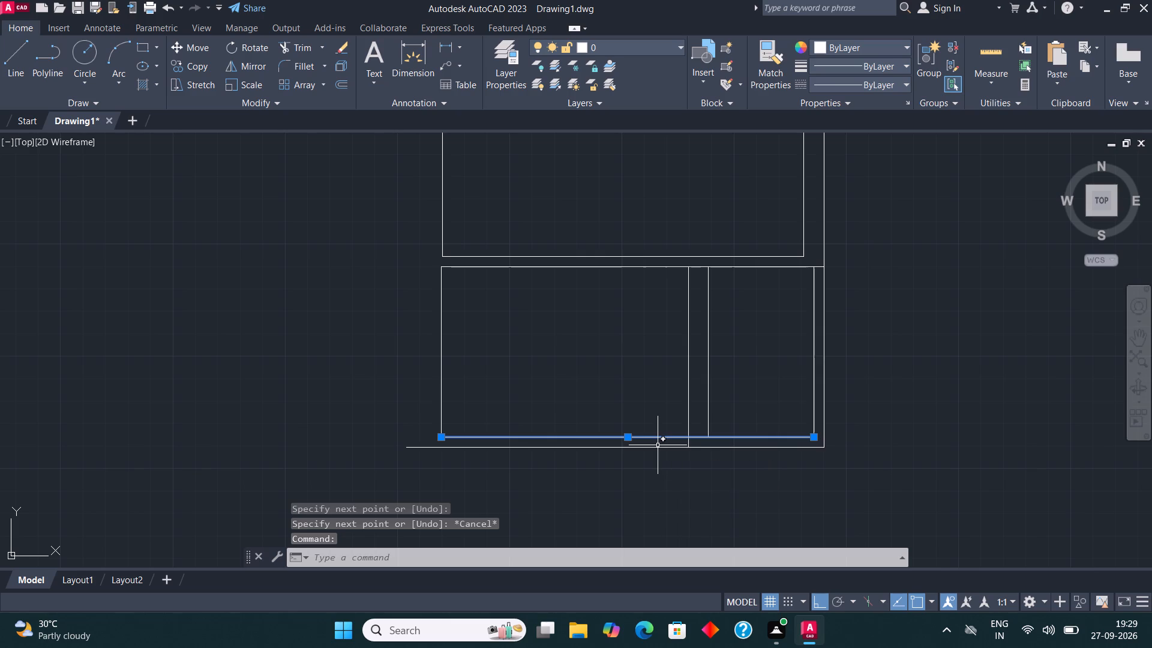
{"action": "key", "text": "Escape"}
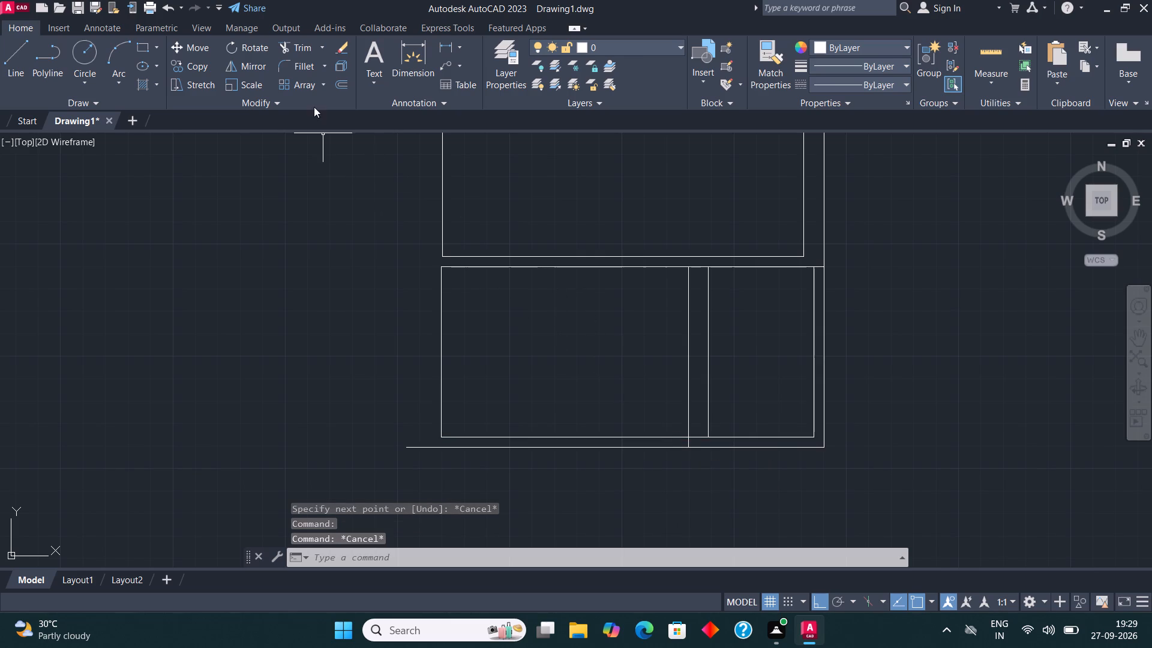
{"action": "left_click", "coordinate": [304, 57]}
{"action": "left_click", "coordinate": [301, 46]}
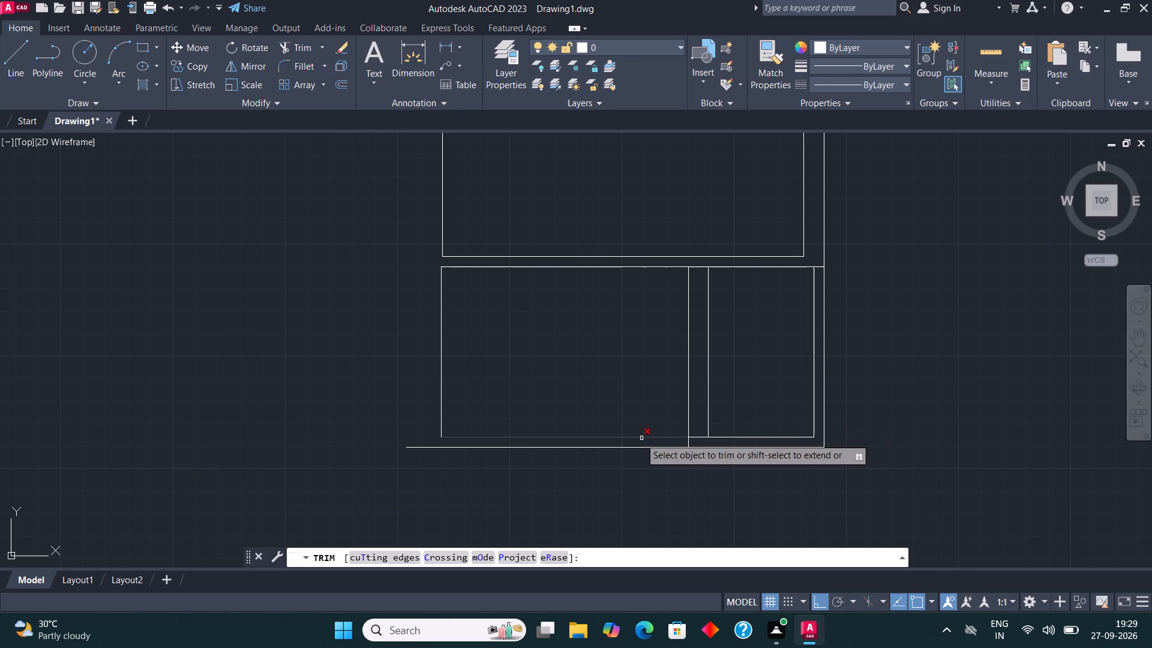
{"action": "left_click", "coordinate": [638, 438]}
{"action": "key", "text": "Escape"}
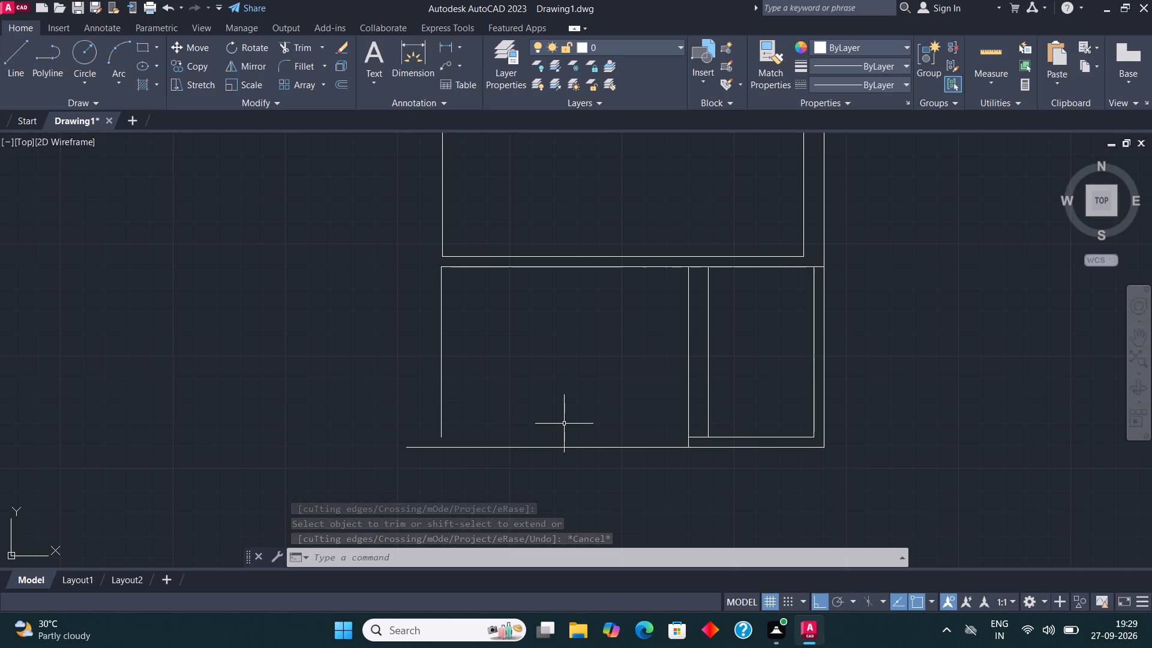
Offset the new room's outer bottom line 9" upward into the room.
{"action": "scroll", "coordinate": [565, 433], "scroll_direction": "down", "scroll_amount": 2}
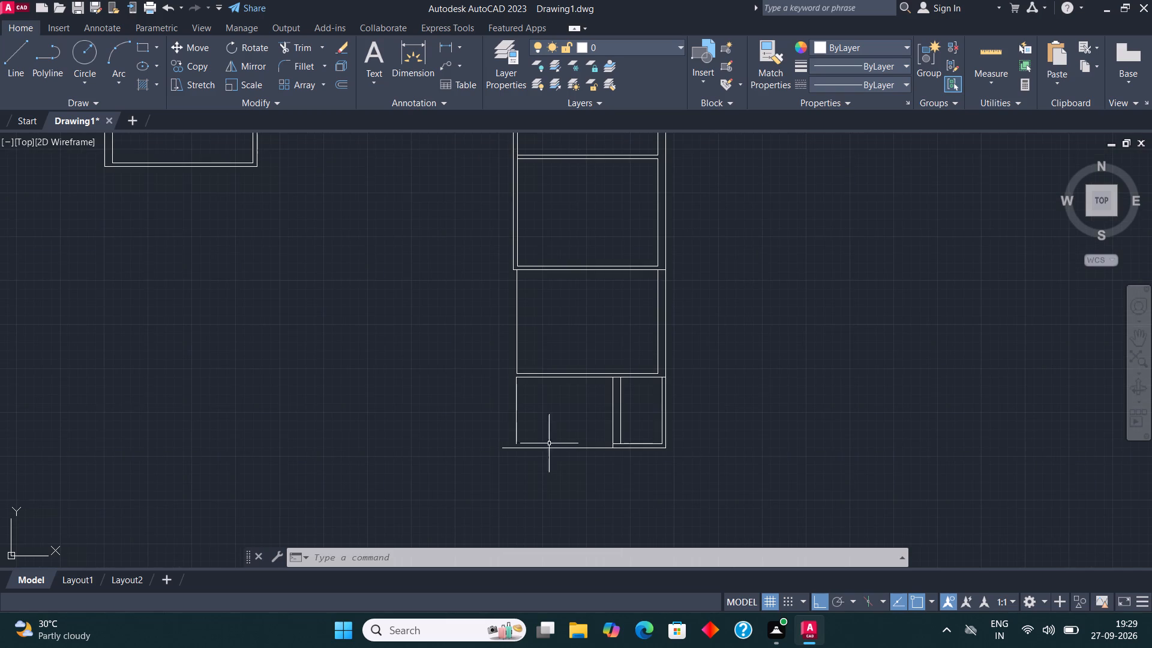
{"action": "scroll", "coordinate": [531, 433], "scroll_direction": "up", "scroll_amount": 2}
{"action": "left_click", "coordinate": [539, 497]}
{"action": "left_click", "coordinate": [422, 378]}
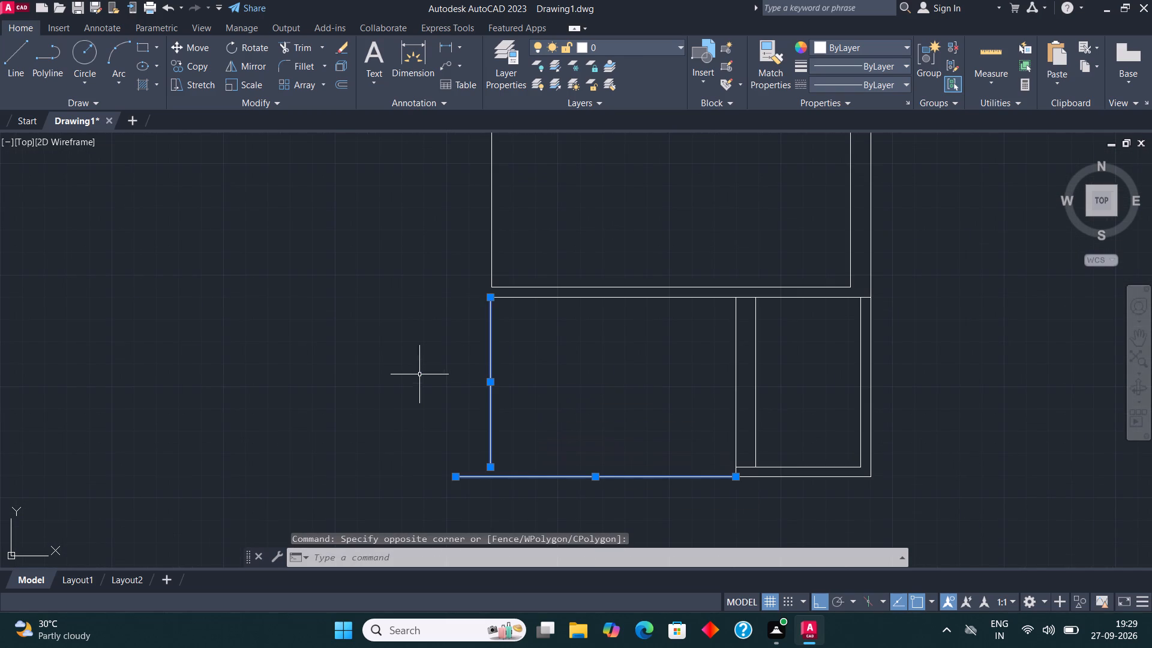
{"action": "left_click", "coordinate": [335, 84]}
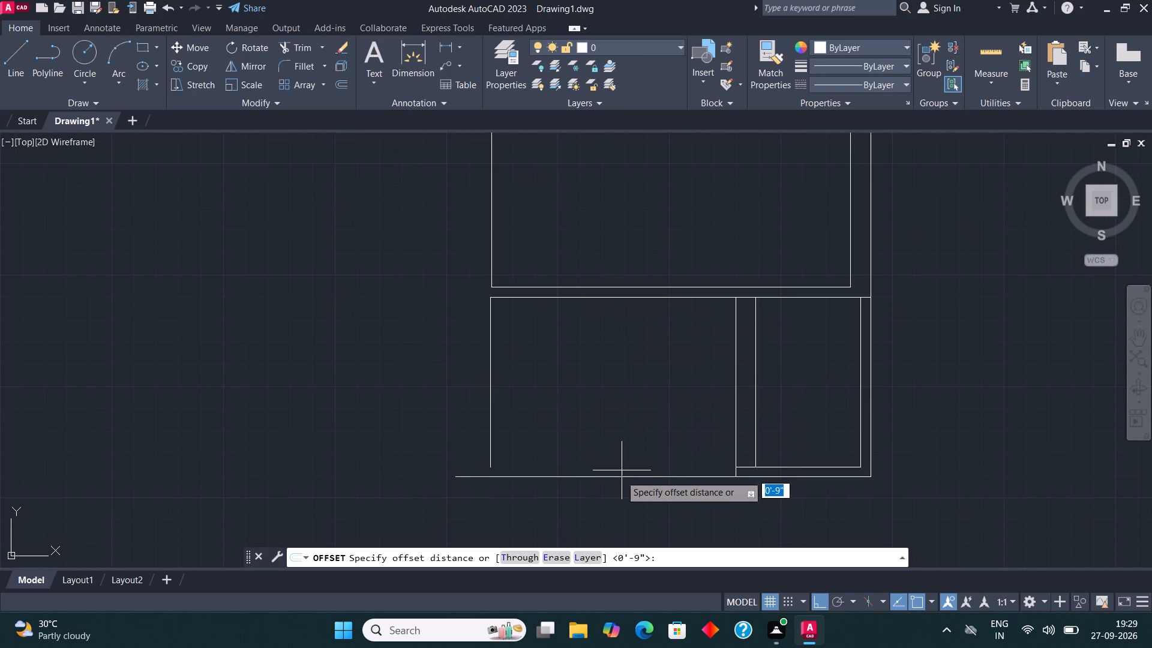
{"action": "left_click", "coordinate": [620, 476]}
{"action": "type", "text": "9\""}
{"action": "key", "text": "Return"}
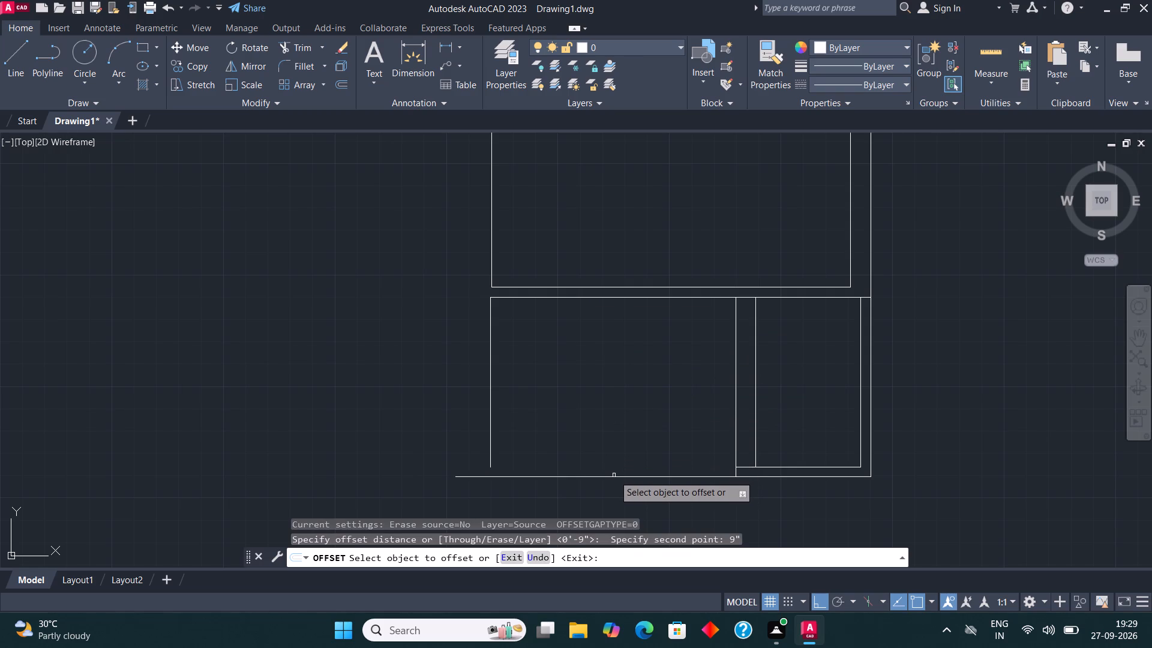
{"action": "left_click", "coordinate": [614, 476]}
{"action": "left_click", "coordinate": [613, 421]}
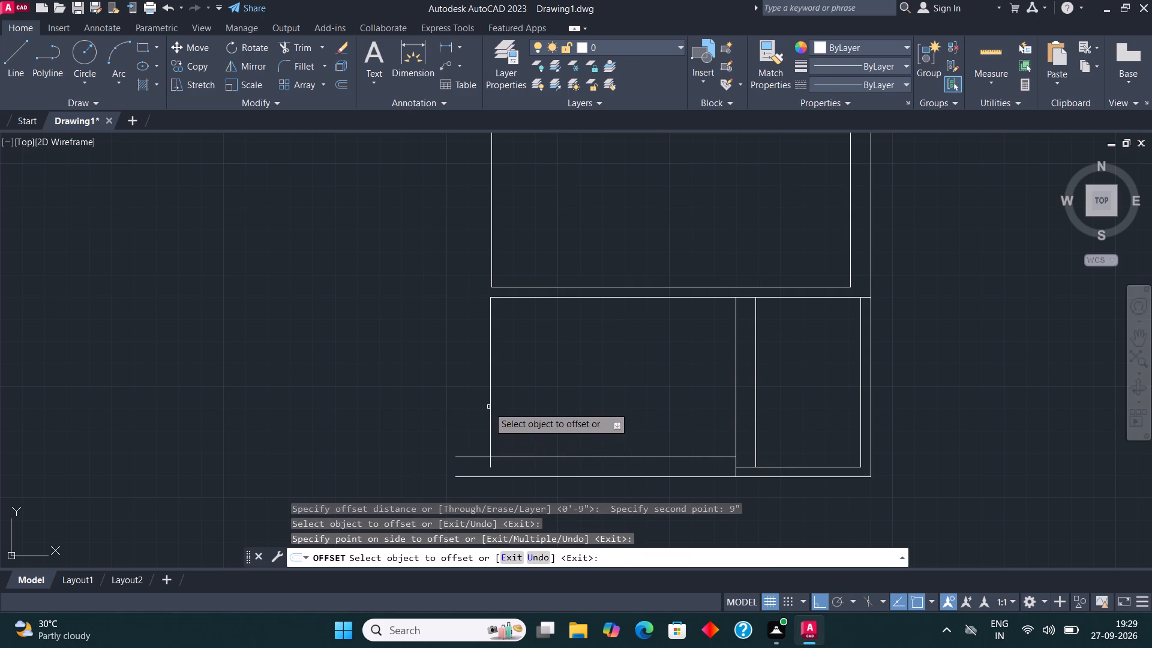
Offset the new room's left line 4.5" outward.
{"action": "scroll", "coordinate": [492, 415], "scroll_direction": "down", "scroll_amount": 1}
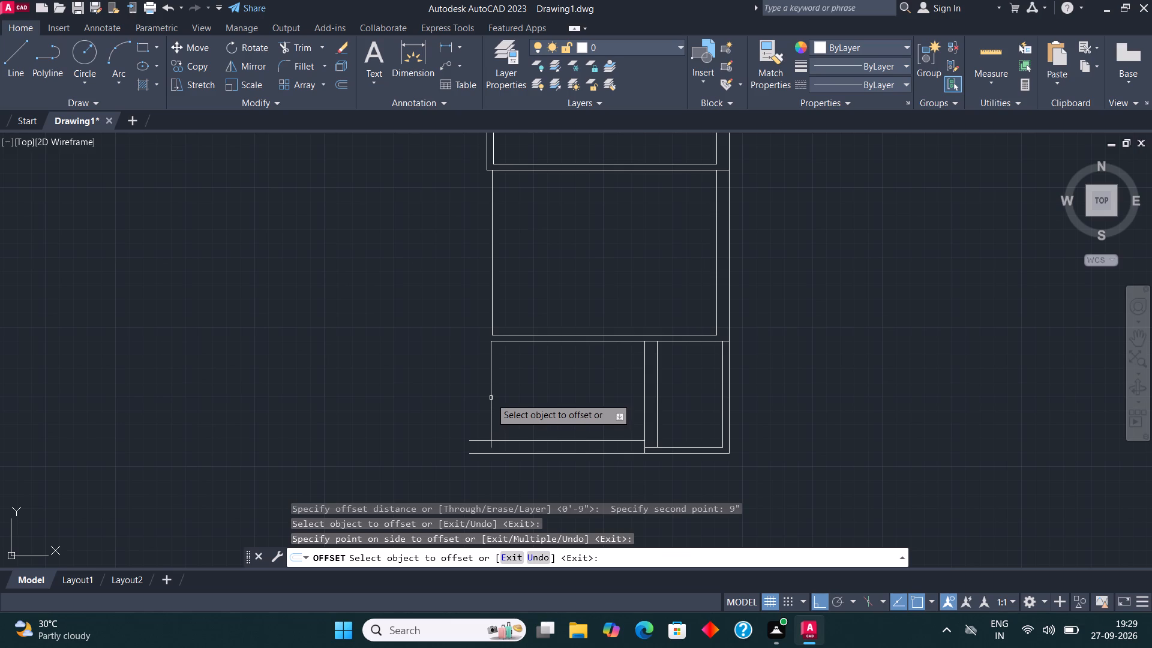
{"action": "left_click", "coordinate": [491, 398]}
{"action": "type", "text": "4.5\""}
{"action": "key", "text": "Return"}
{"action": "key", "text": "Escape"}
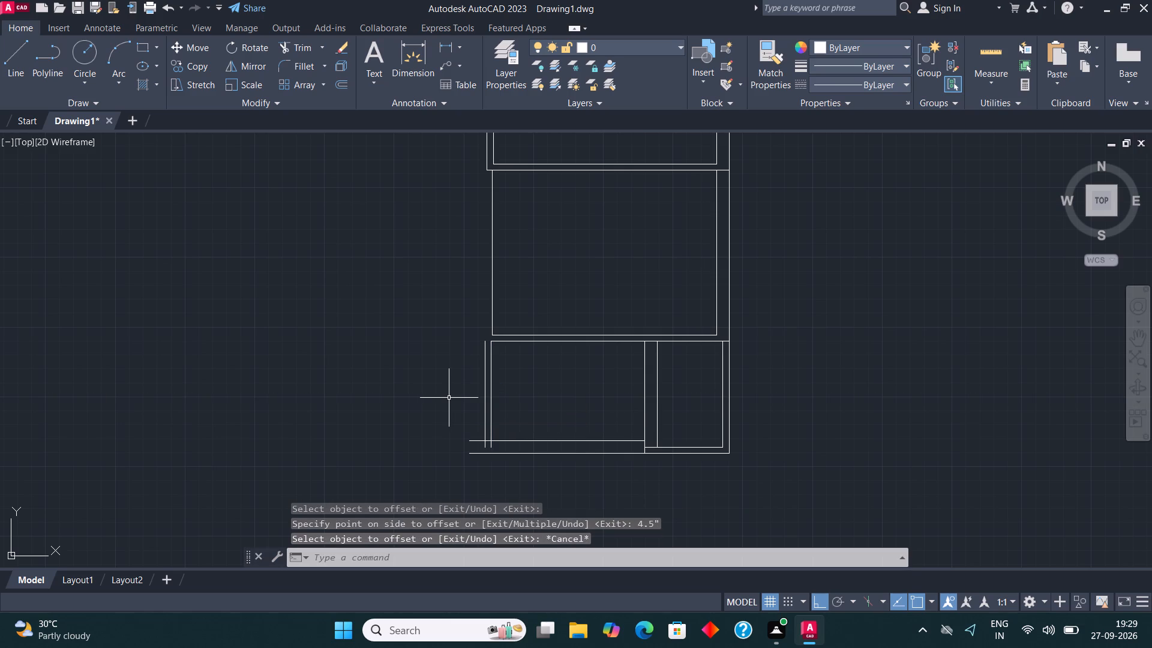
Fillet the new room's inner and outer wall lines into square corners at the lower left.
{"action": "left_click", "coordinate": [306, 70]}
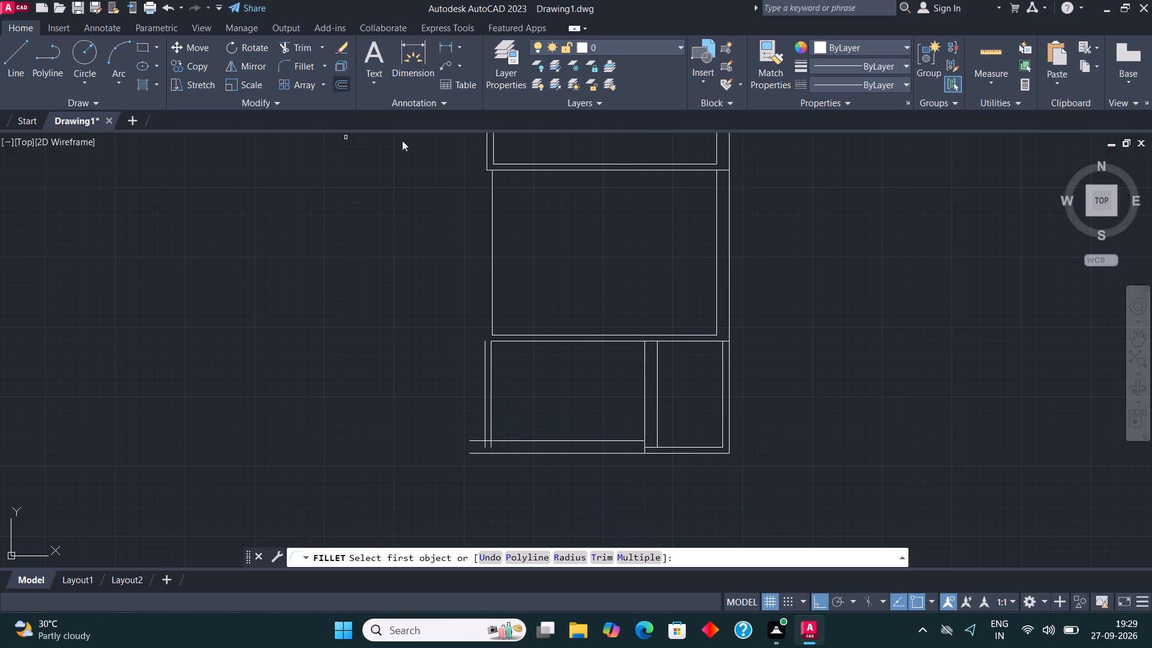
{"action": "left_click", "coordinate": [491, 427]}
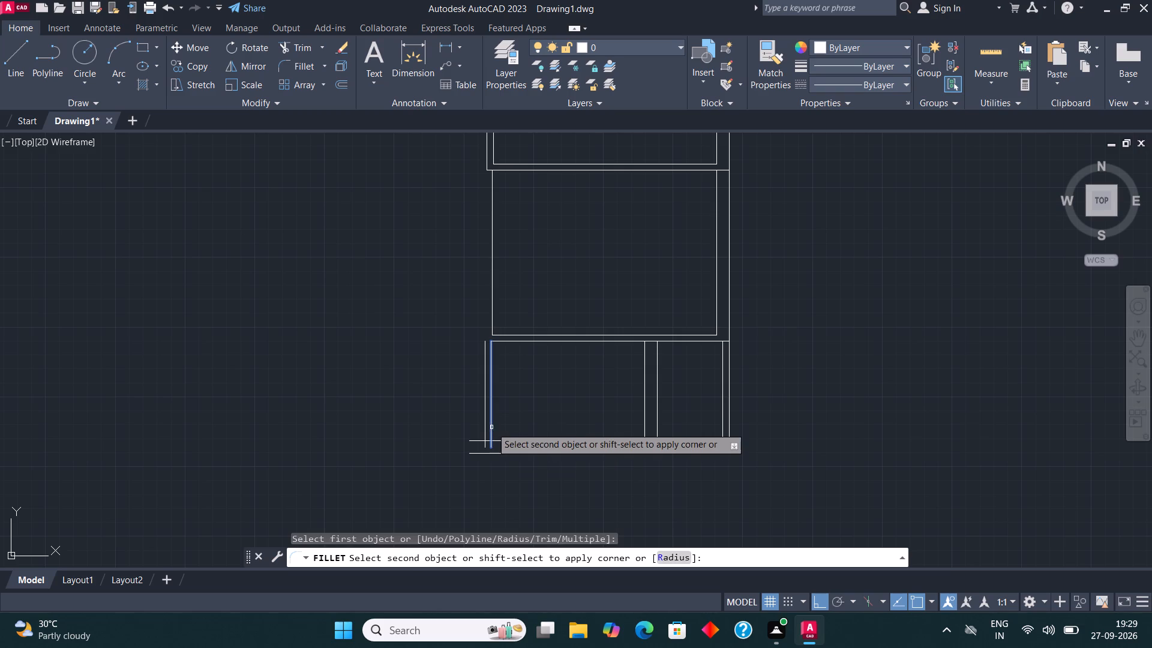
{"action": "left_click", "coordinate": [500, 440]}
{"action": "left_click", "coordinate": [307, 67]}
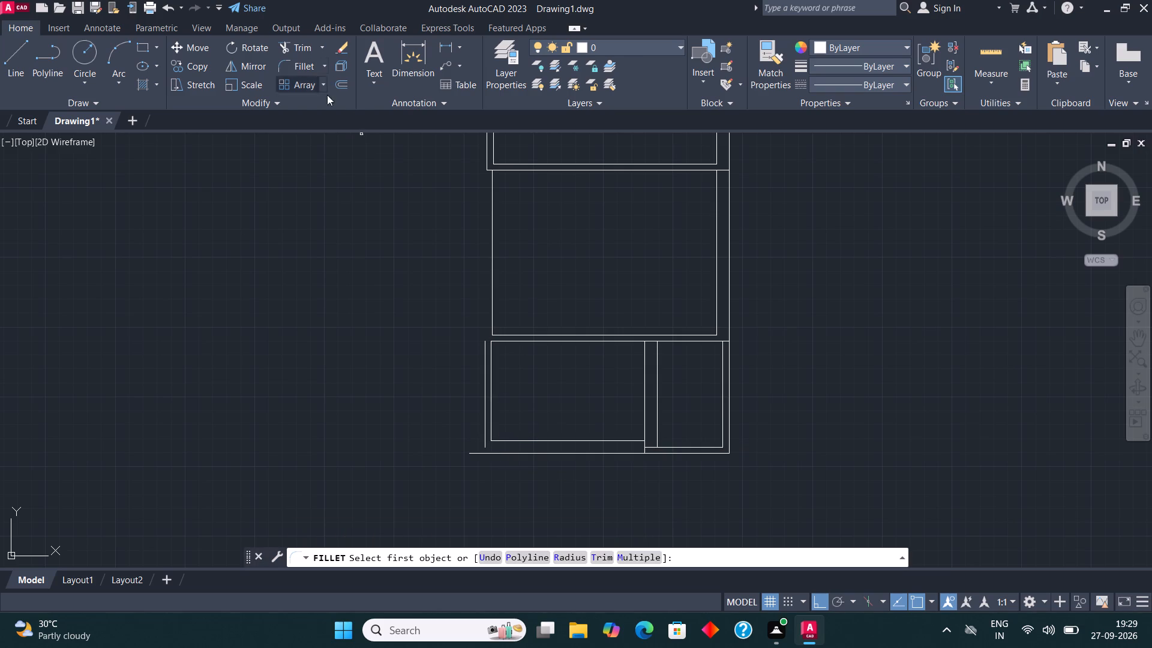
{"action": "left_click", "coordinate": [485, 423]}
{"action": "left_click", "coordinate": [491, 453]}
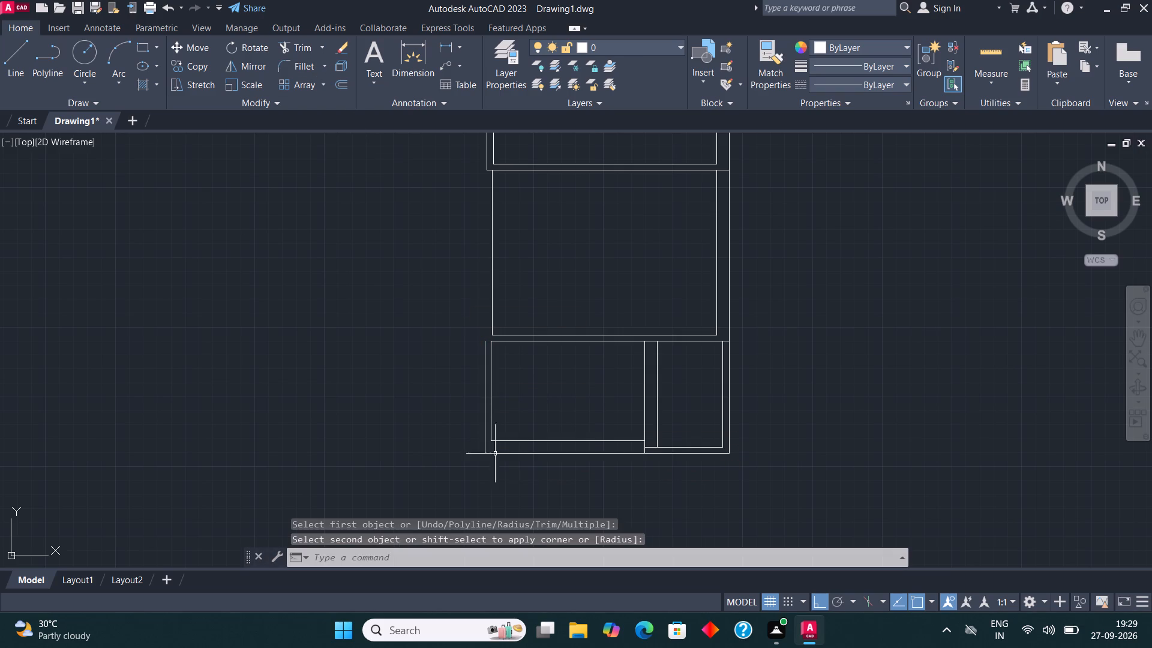
Trim the small space's inner bottom line where it crosses the wall shared with the new room.
{"action": "scroll", "coordinate": [682, 463], "scroll_direction": "up", "scroll_amount": 3}
{"action": "left_click", "coordinate": [308, 47]}
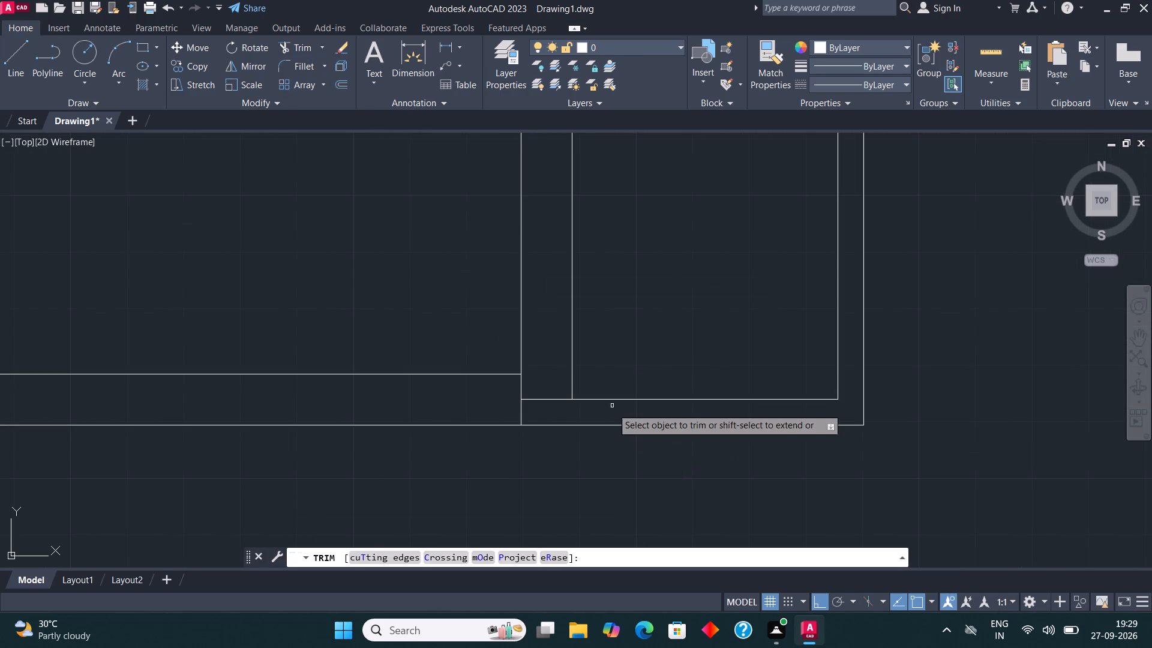
{"action": "left_click", "coordinate": [548, 407]}
{"action": "left_click", "coordinate": [548, 369]}
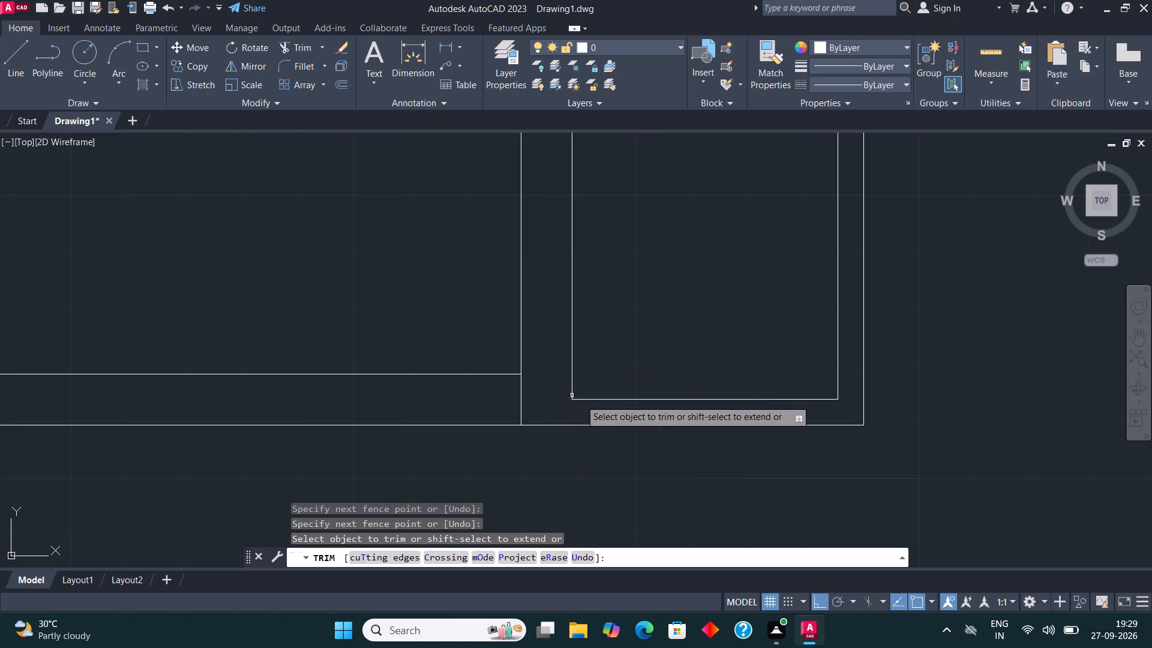
{"action": "scroll", "coordinate": [666, 434], "scroll_direction": "down", "scroll_amount": 3}
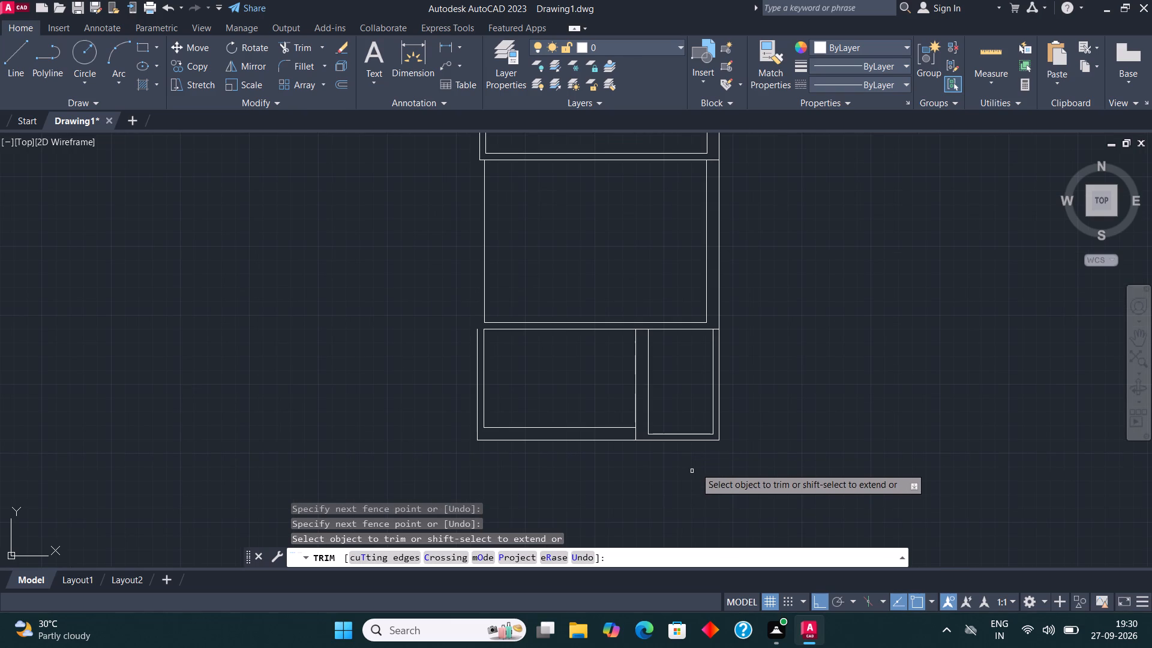
{"action": "scroll", "coordinate": [703, 455], "scroll_direction": "down", "scroll_amount": 1}
{"action": "key", "text": "Escape"}
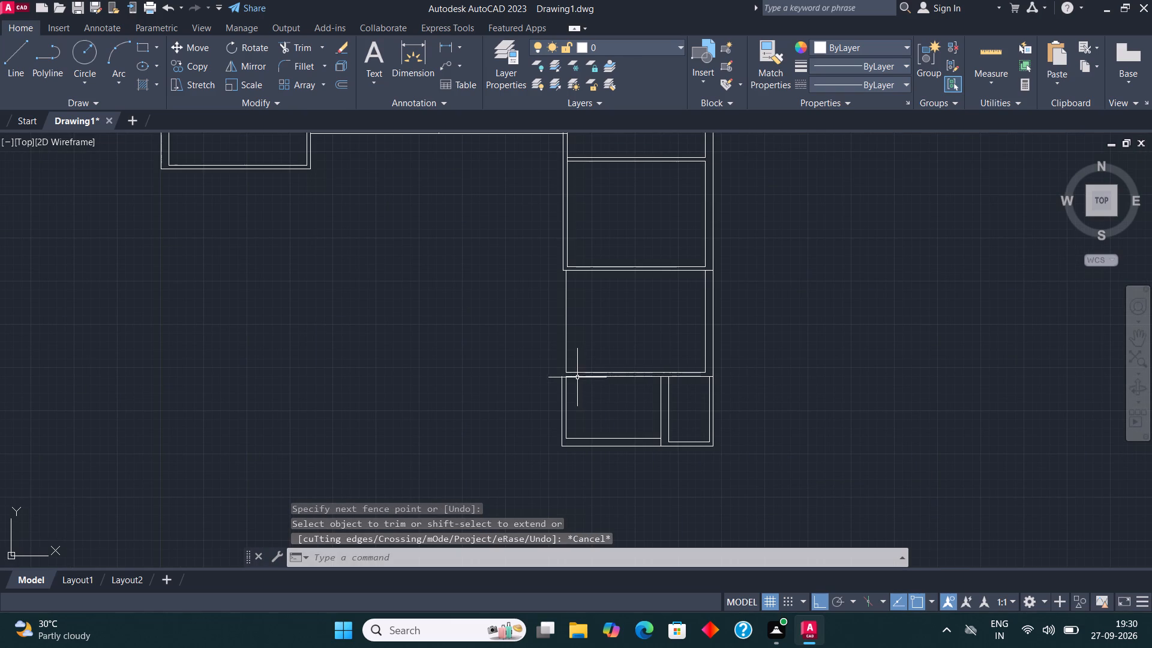
Draw a line from the top of the new room's outer left wall about 5" up, then right along the wall line above.
{"action": "scroll", "coordinate": [570, 373], "scroll_direction": "up", "scroll_amount": 2}
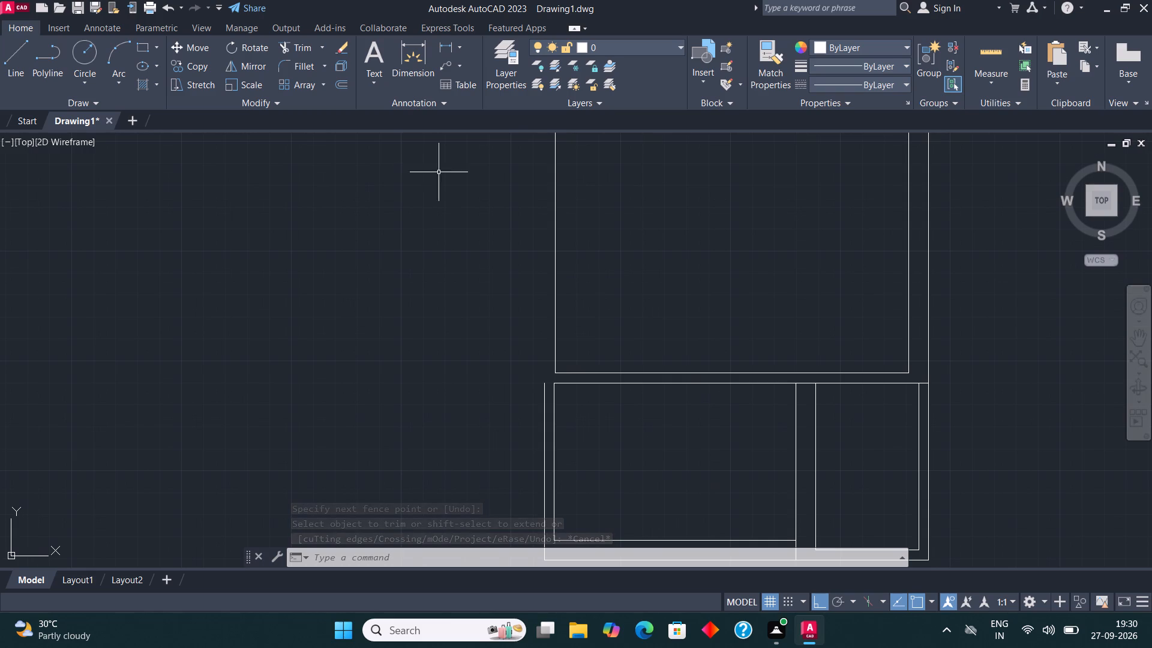
{"action": "left_click", "coordinate": [17, 51]}
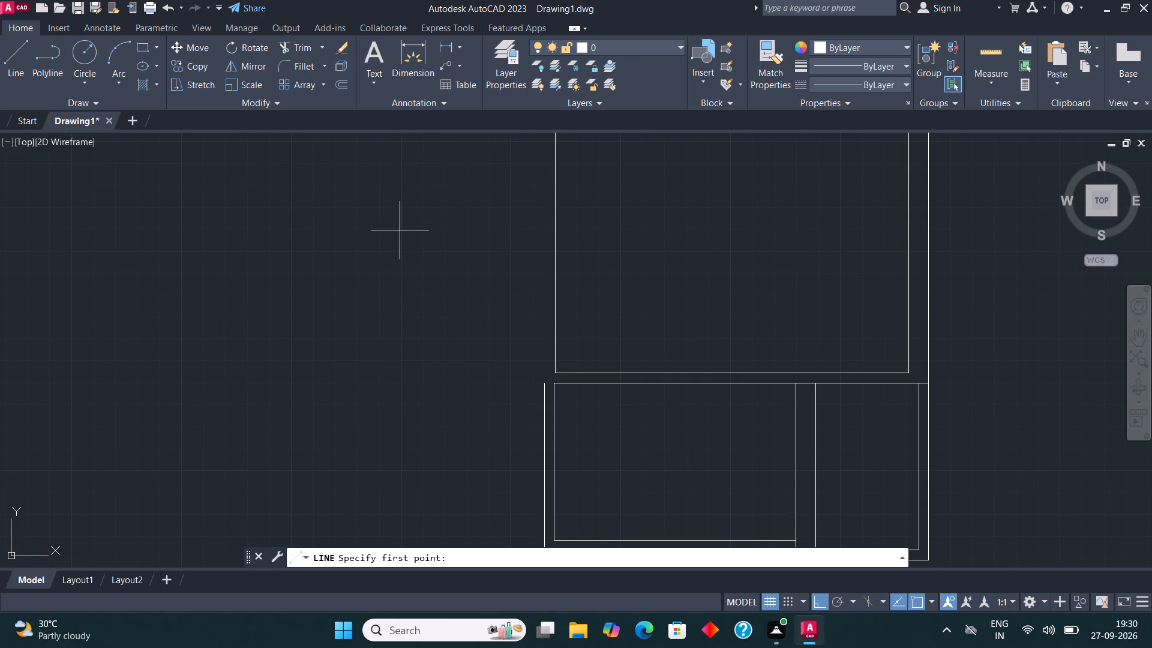
{"action": "scroll", "coordinate": [540, 389], "scroll_direction": "up", "scroll_amount": 2}
{"action": "left_click", "coordinate": [544, 382]}
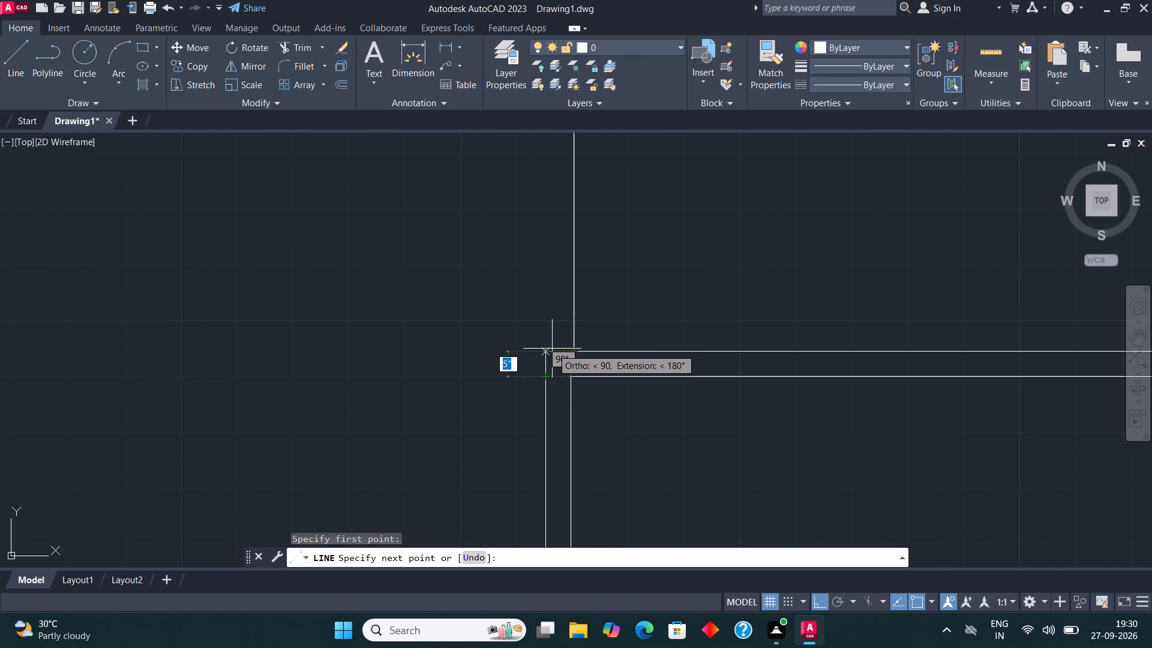
{"action": "left_click", "coordinate": [552, 349]}
{"action": "left_click", "coordinate": [655, 349]}
{"action": "key", "text": "Escape"}
Erase the left line of the room directly above the two small bottom rooms.
{"action": "scroll", "coordinate": [542, 342], "scroll_direction": "down", "scroll_amount": 2}
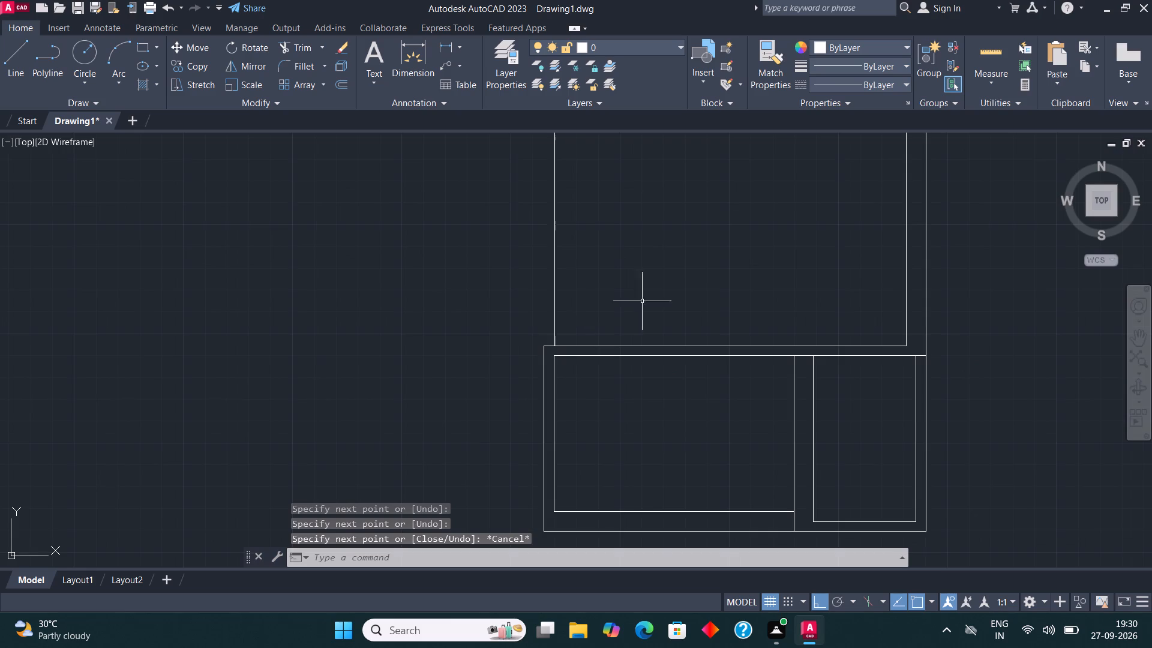
{"action": "scroll", "coordinate": [491, 263], "scroll_direction": "down", "scroll_amount": 3}
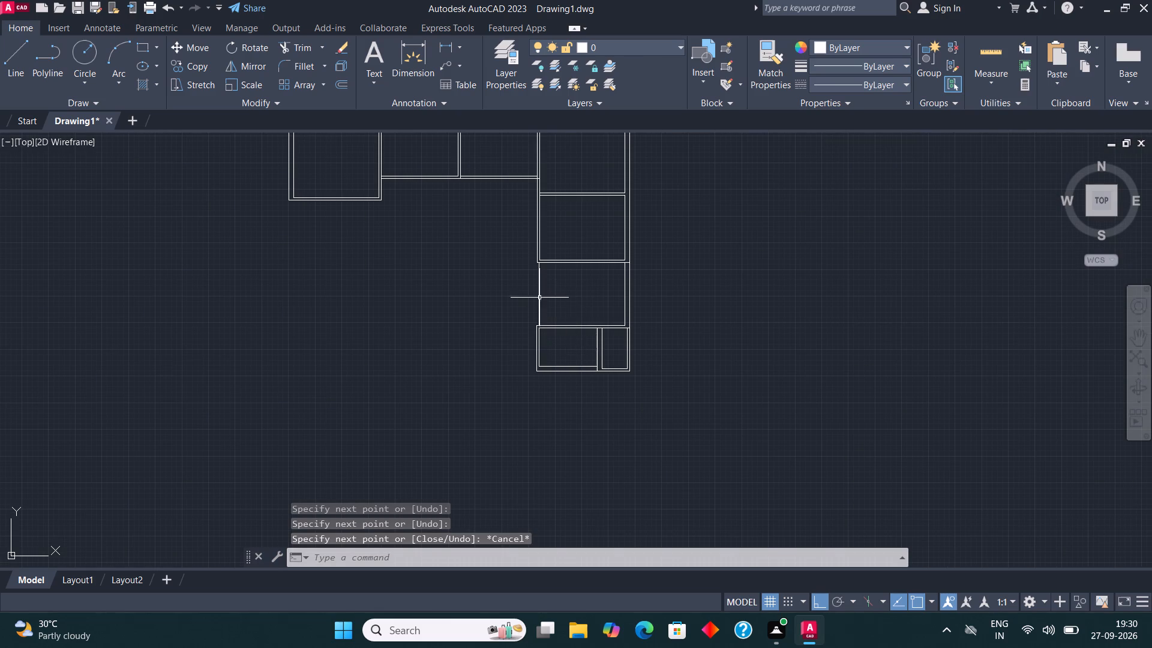
{"action": "scroll", "coordinate": [533, 288], "scroll_direction": "up", "scroll_amount": 1}
{"action": "left_click", "coordinate": [541, 285]}
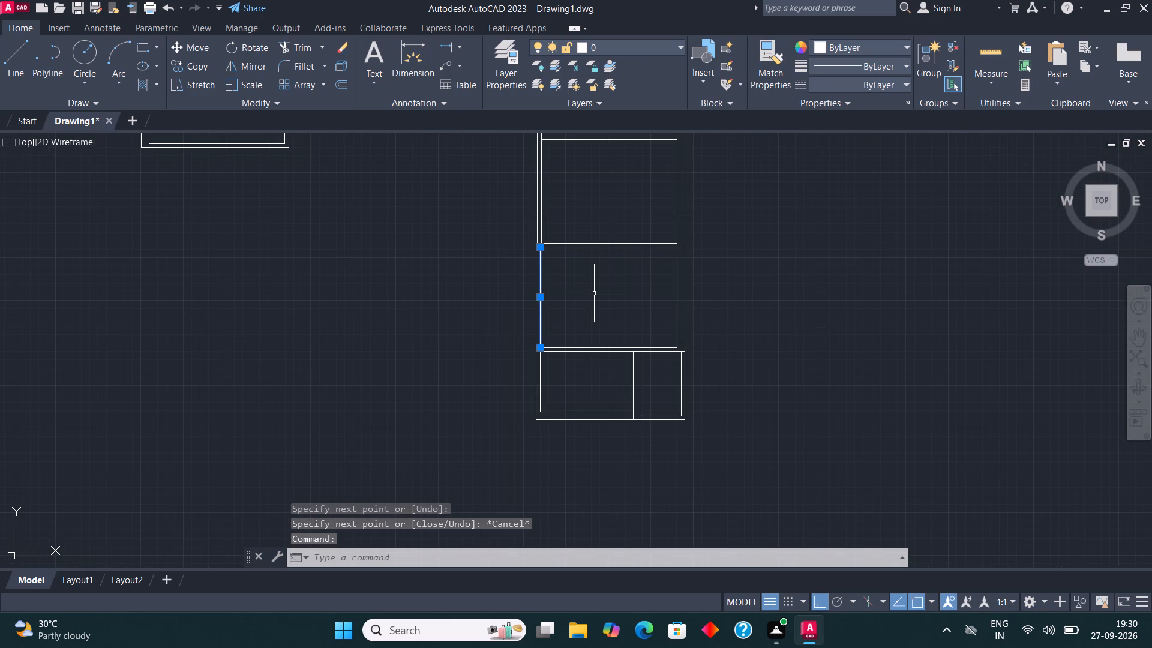
{"action": "key", "text": "Delete"}
{"action": "scroll", "coordinate": [663, 308], "scroll_direction": "down", "scroll_amount": 2}
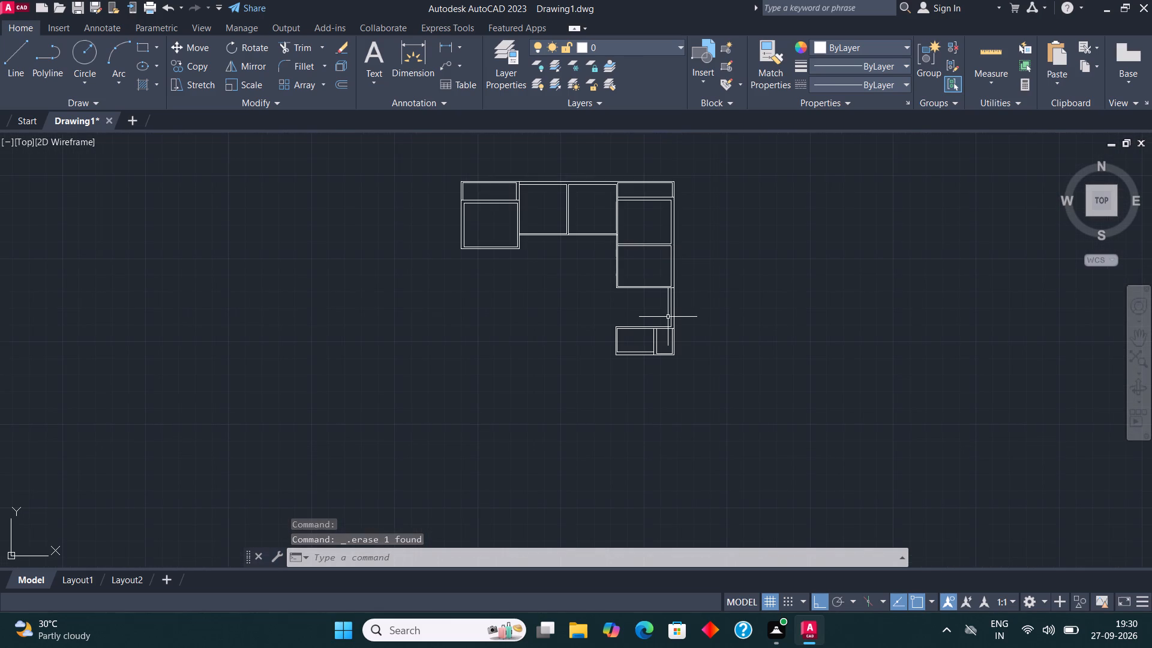
{"action": "scroll", "coordinate": [584, 368], "scroll_direction": "up", "scroll_amount": 1}
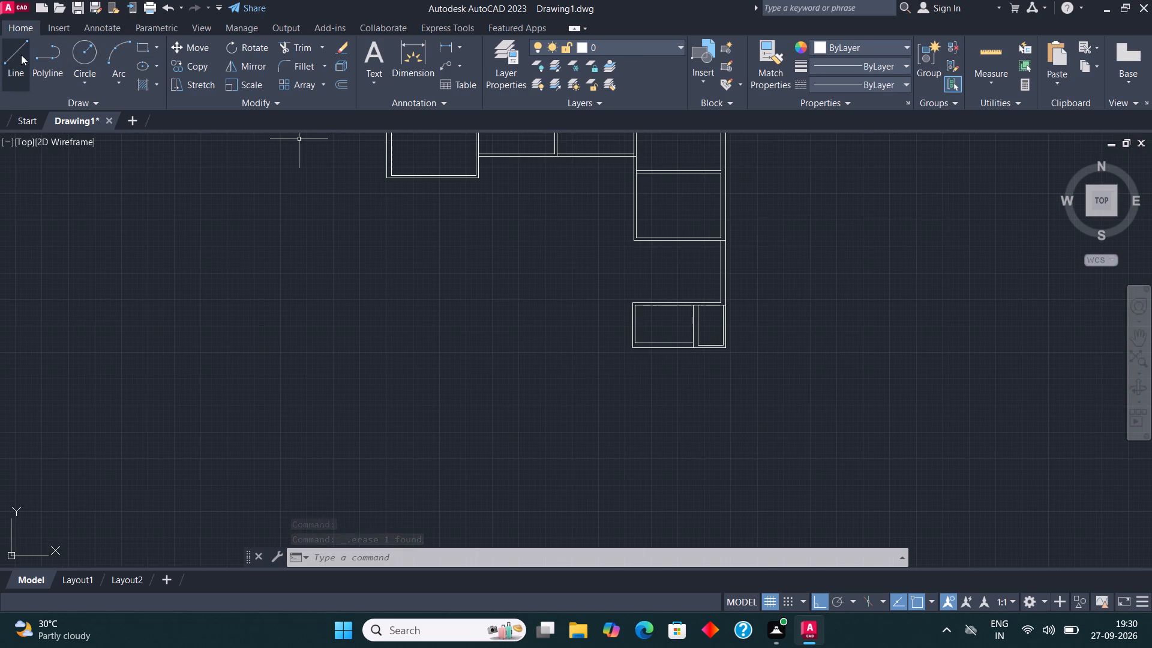
Draw a horizontal line extending left from the outer lower-left corner of the two small bottom rooms.
{"action": "left_click", "coordinate": [21, 54]}
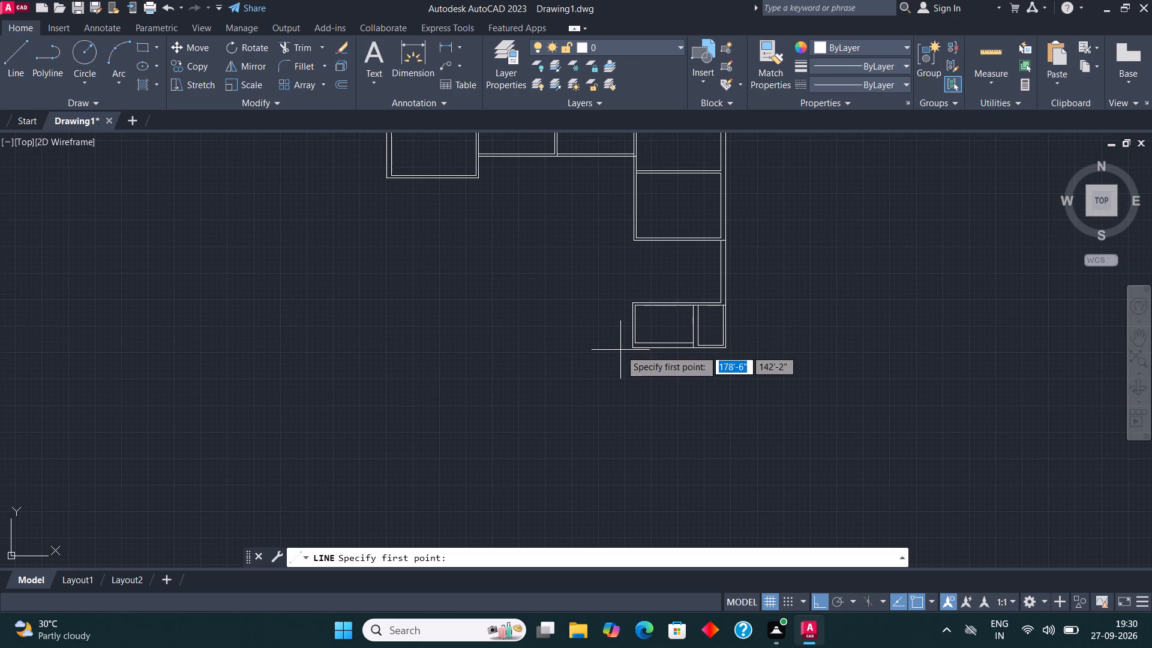
{"action": "scroll", "coordinate": [643, 374], "scroll_direction": "up", "scroll_amount": 1}
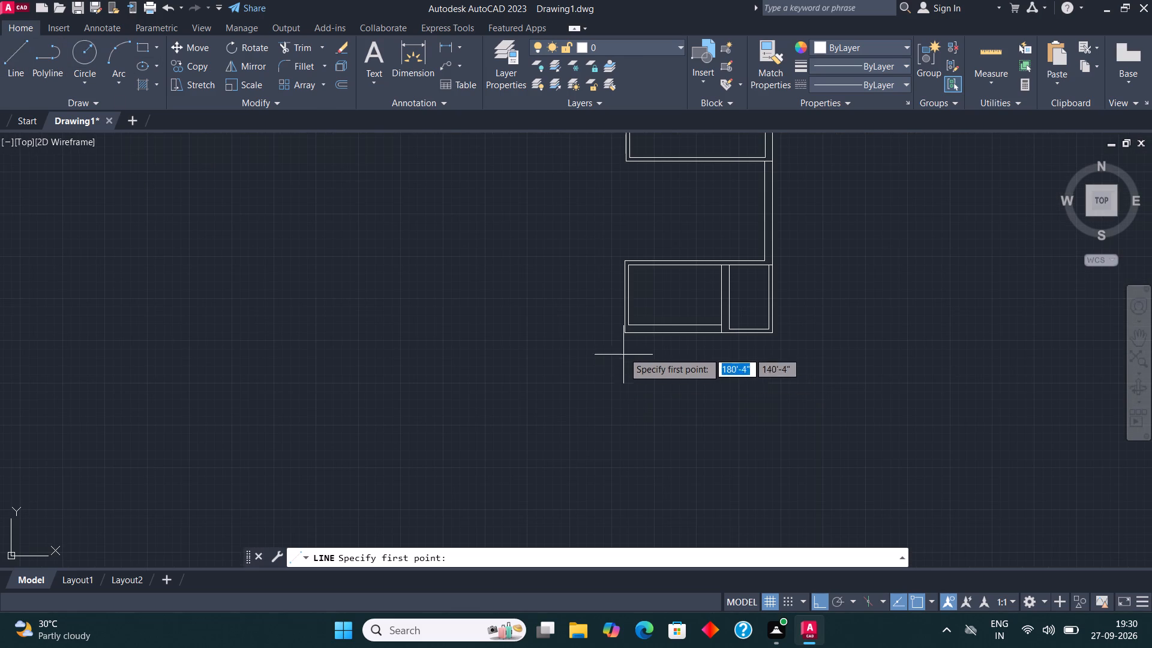
{"action": "left_click", "coordinate": [627, 334]}
{"action": "left_click", "coordinate": [479, 335]}
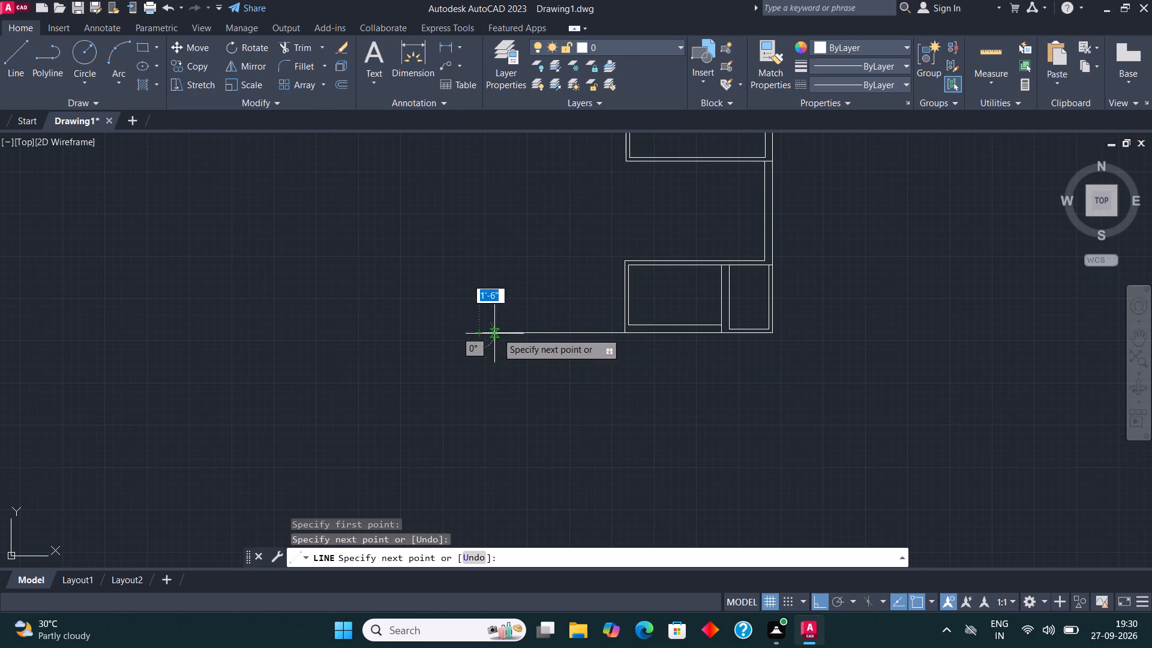
{"action": "key", "text": "Escape"}
Offset the new horizontal bottom line 4.5" upward to form the wall thickness.
{"action": "left_click", "coordinate": [513, 333]}
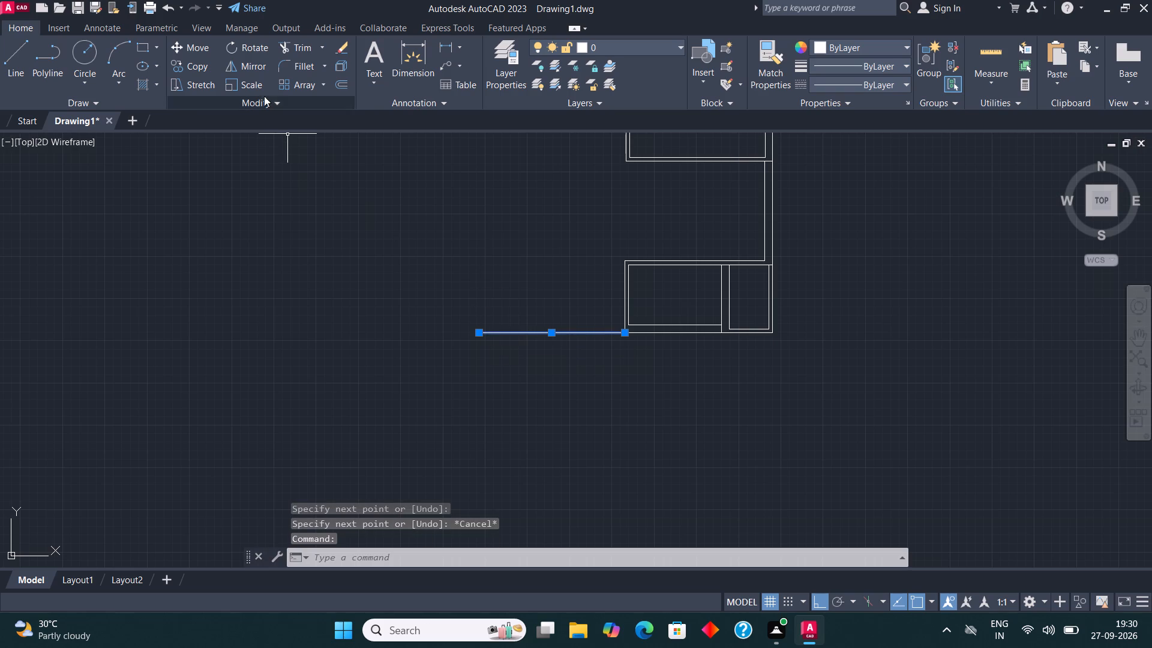
{"action": "left_click", "coordinate": [334, 85]}
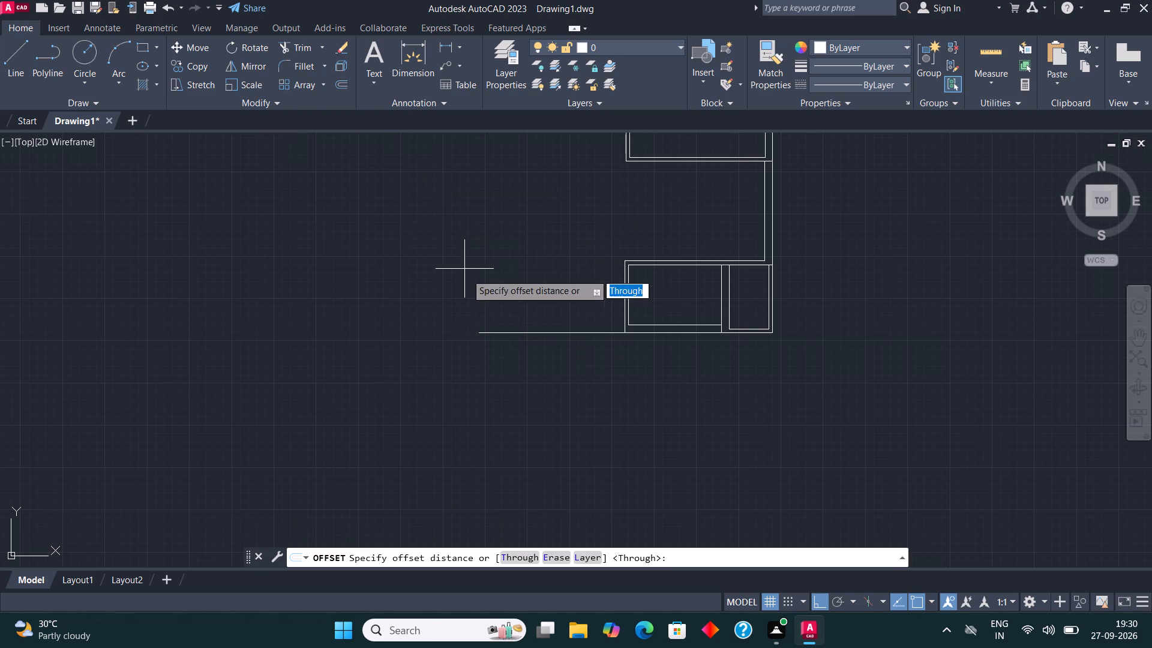
{"action": "left_click", "coordinate": [506, 334]}
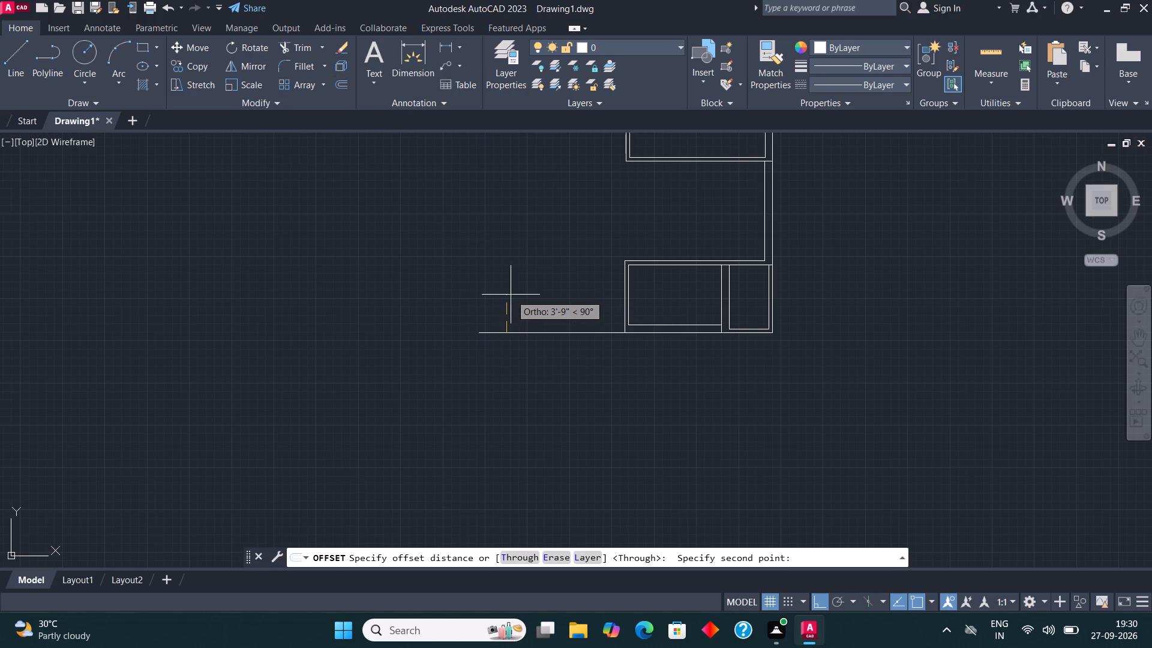
{"action": "type", "text": "4.5\""}
{"action": "key", "text": "Return"}
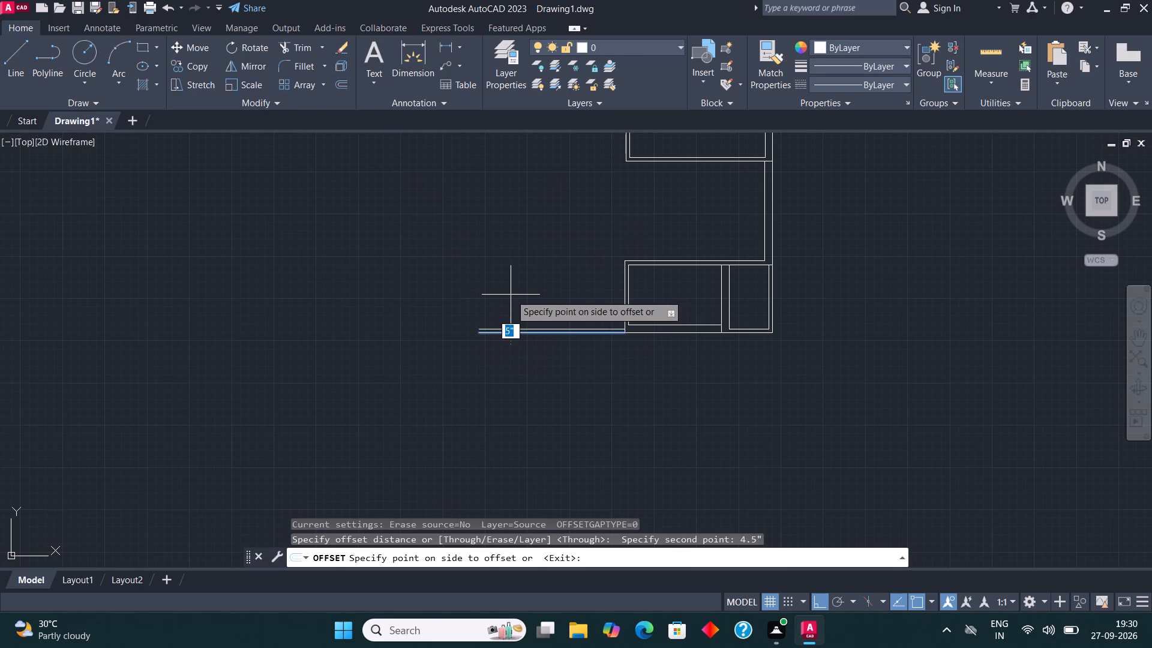
{"action": "left_click", "coordinate": [512, 295]}
{"action": "key", "text": "Escape"}
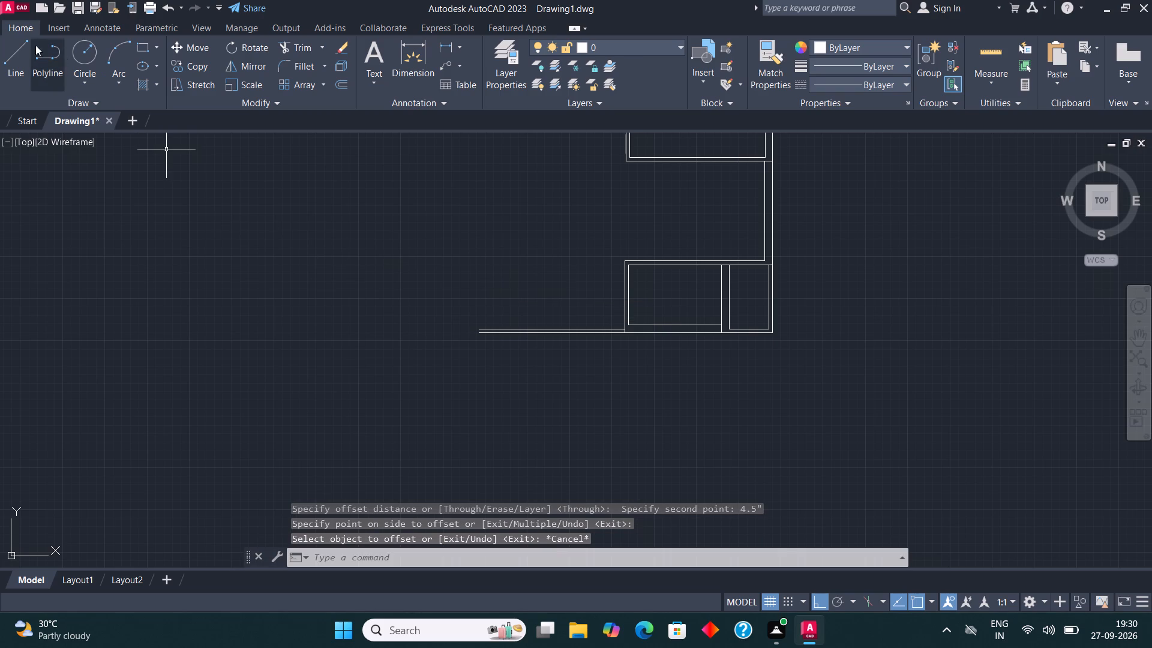
From the small room's outer left wall, draw lines 12'4" left along the upper bottom-wall line, 16'8" up, and partway right toward the room stack.
{"action": "left_click", "coordinate": [20, 51]}
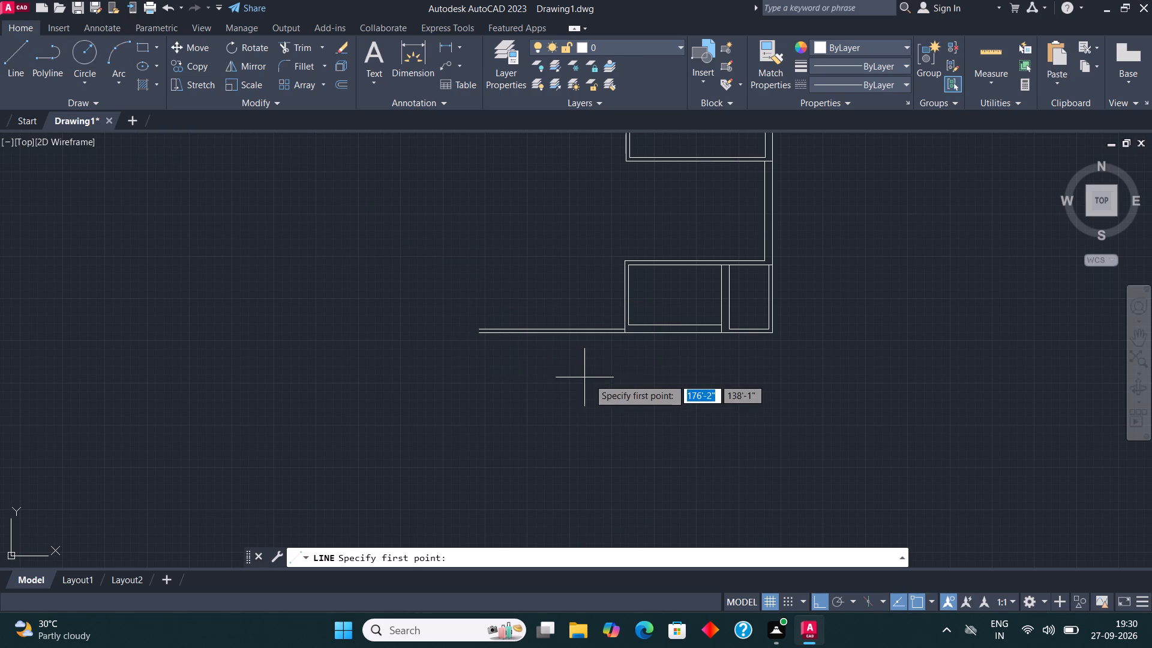
{"action": "scroll", "coordinate": [632, 327], "scroll_direction": "up", "scroll_amount": 2}
{"action": "left_click", "coordinate": [610, 332]}
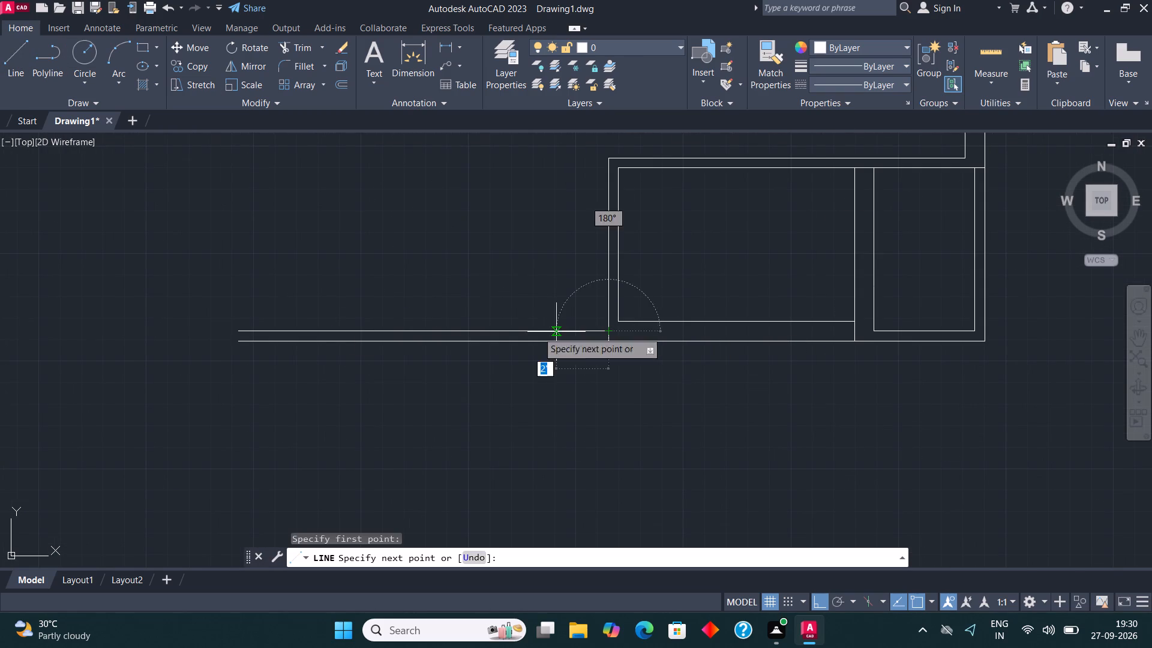
{"action": "type", "text": "12'4\""}
{"action": "key", "text": "Return"}
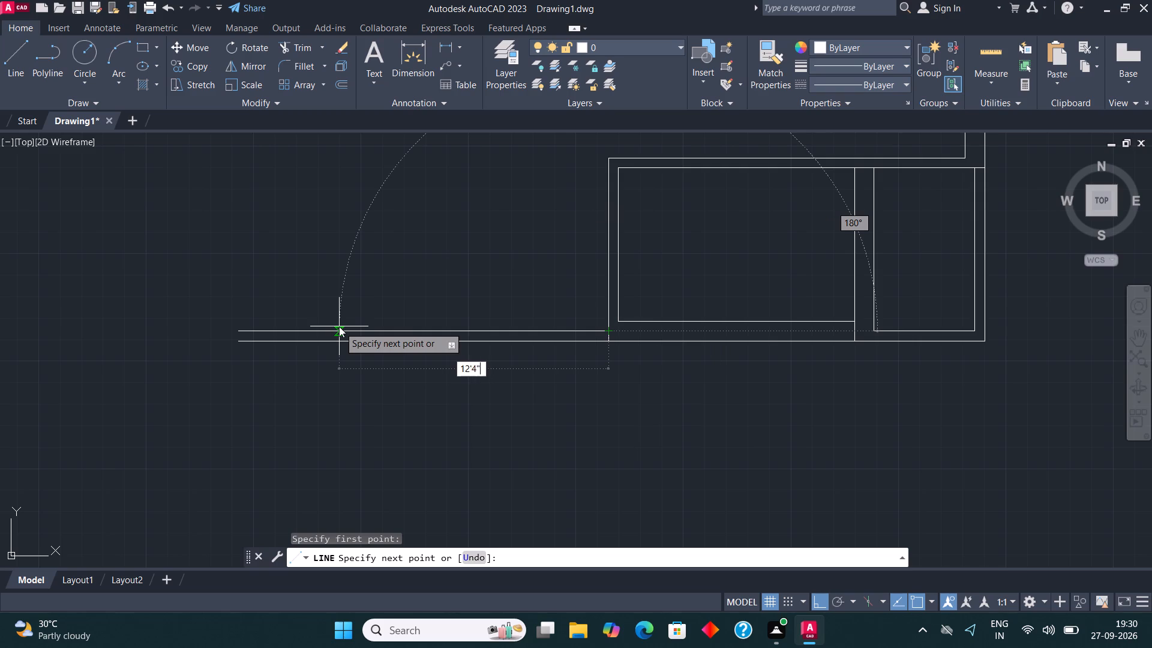
{"action": "scroll", "coordinate": [342, 339], "scroll_direction": "down", "scroll_amount": 3}
{"action": "scroll", "coordinate": [331, 257], "scroll_direction": "up", "scroll_amount": 1}
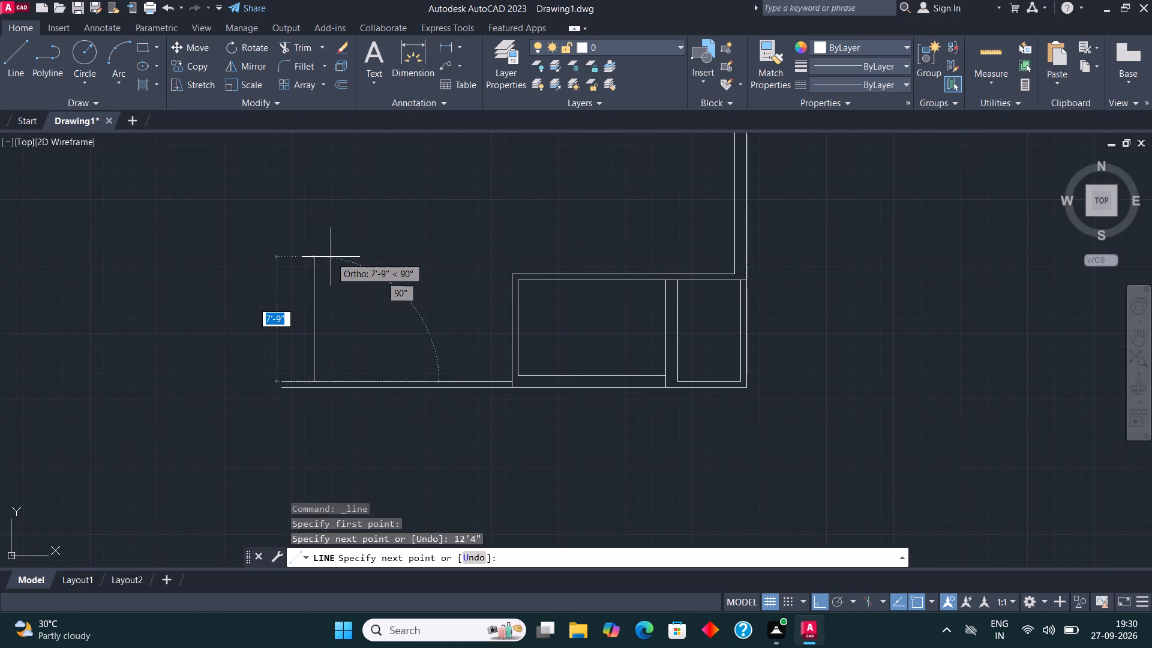
{"action": "type", "text": "16'8\""}
{"action": "key", "text": "Return"}
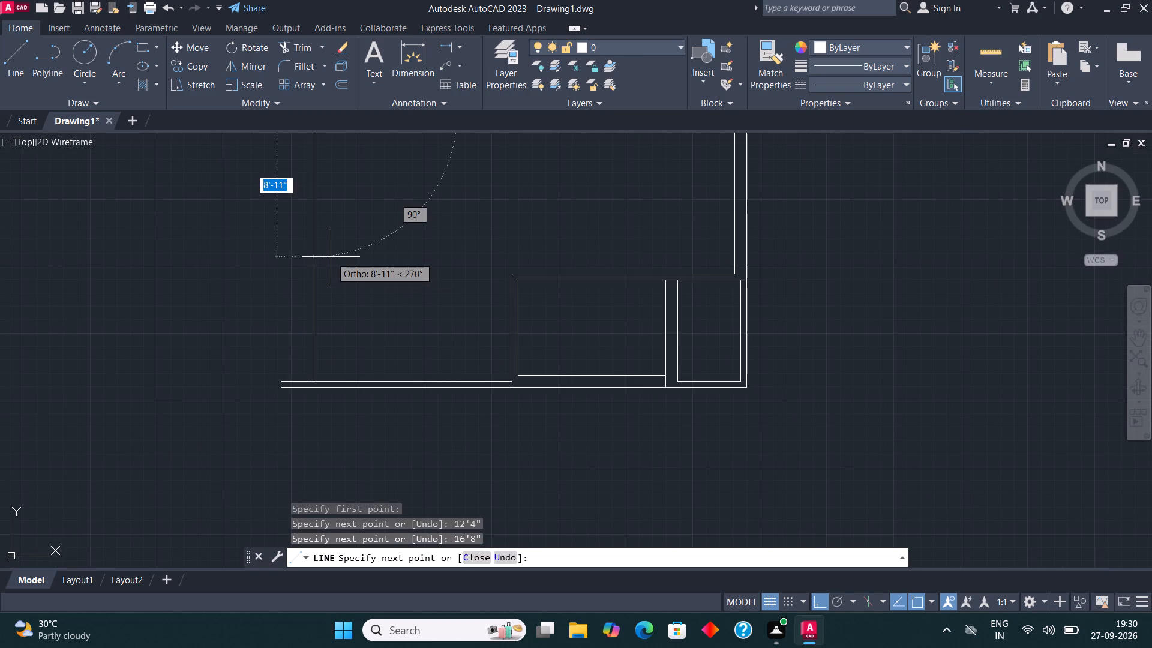
{"action": "scroll", "coordinate": [347, 329], "scroll_direction": "down", "scroll_amount": 2}
{"action": "scroll", "coordinate": [404, 253], "scroll_direction": "up", "scroll_amount": 2}
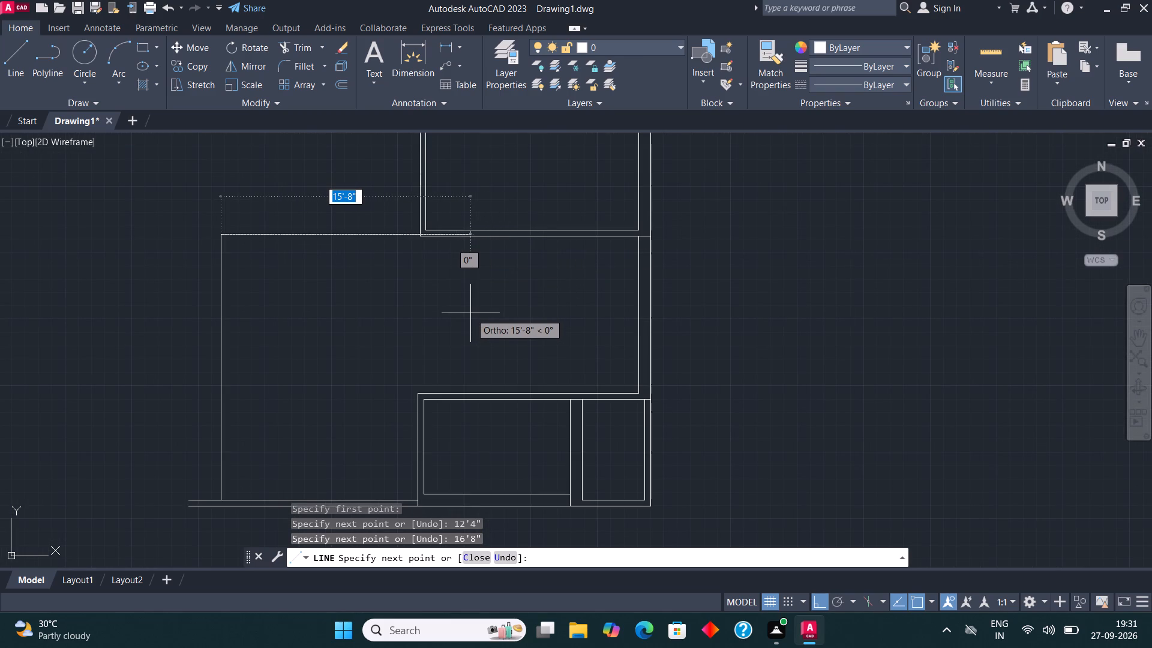
{"action": "scroll", "coordinate": [470, 318], "scroll_direction": "down", "scroll_amount": 2}
{"action": "scroll", "coordinate": [419, 292], "scroll_direction": "up", "scroll_amount": 1}
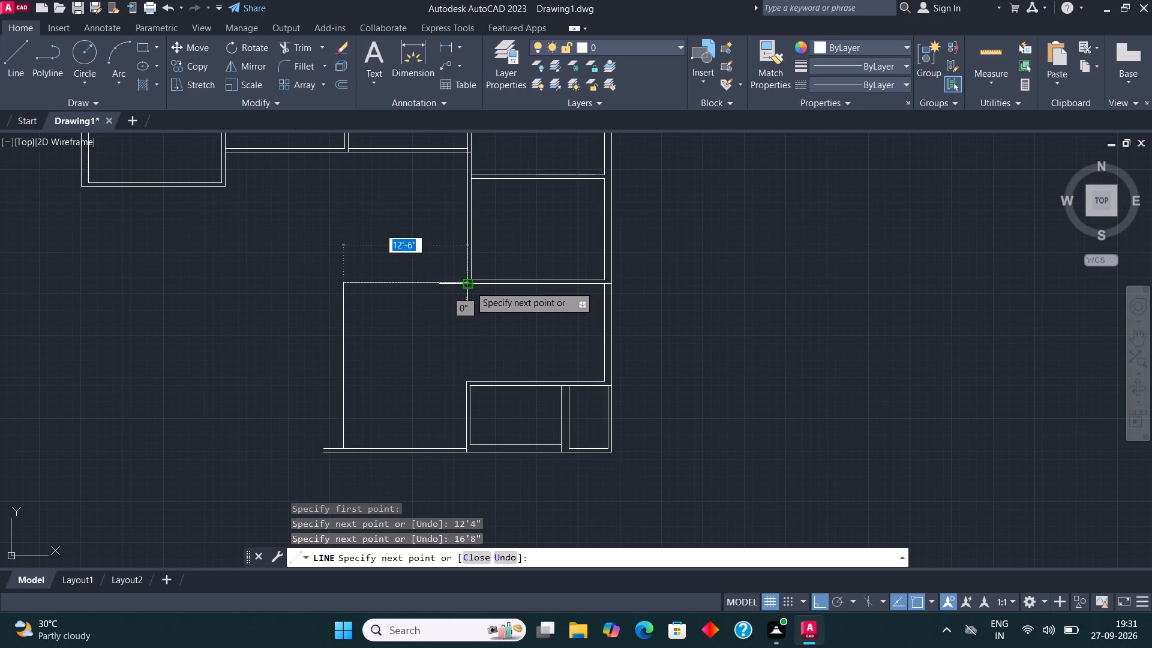
{"action": "scroll", "coordinate": [470, 286], "scroll_direction": "up", "scroll_amount": 4}
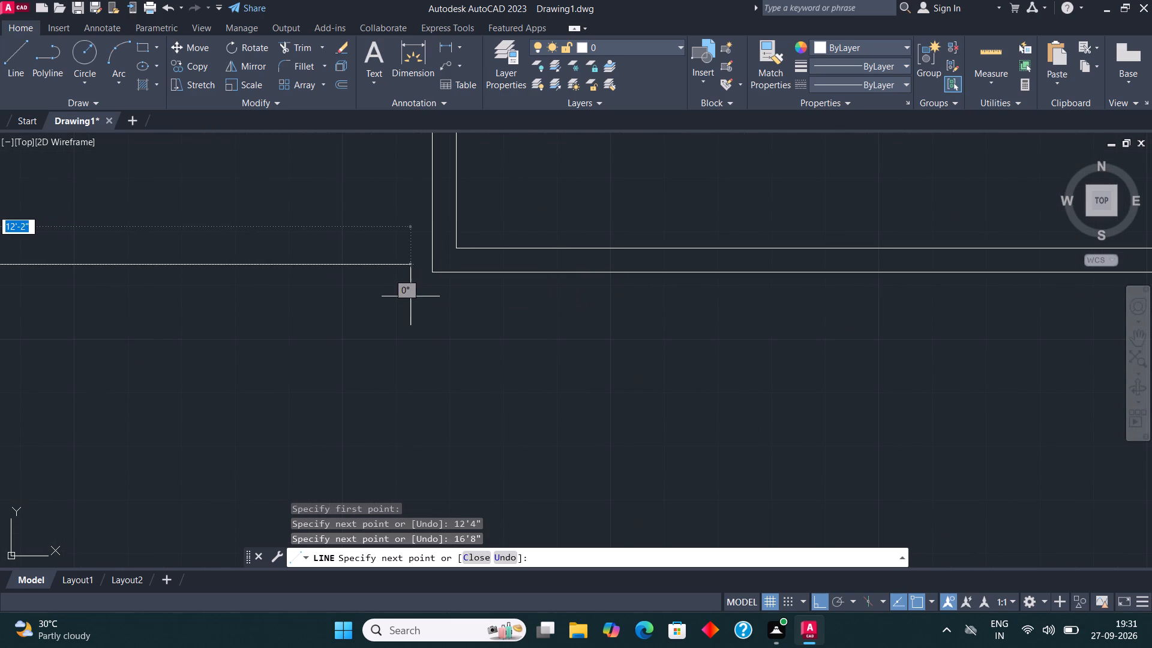
{"action": "scroll", "coordinate": [404, 317], "scroll_direction": "down", "scroll_amount": 6}
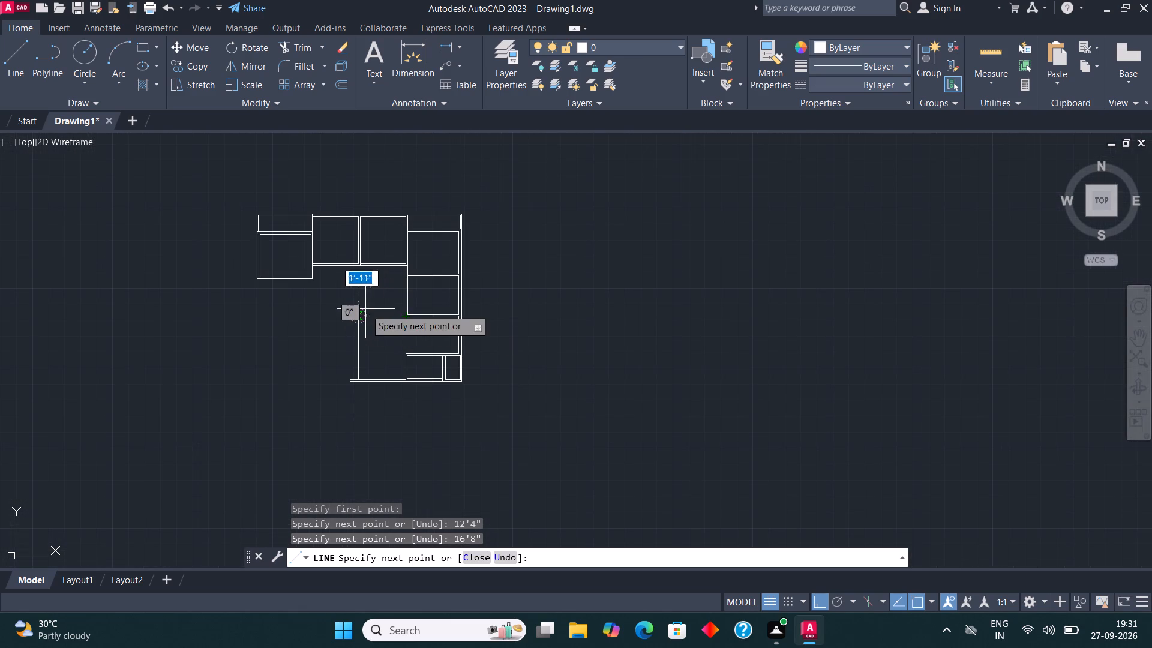
{"action": "left_click", "coordinate": [392, 328]}
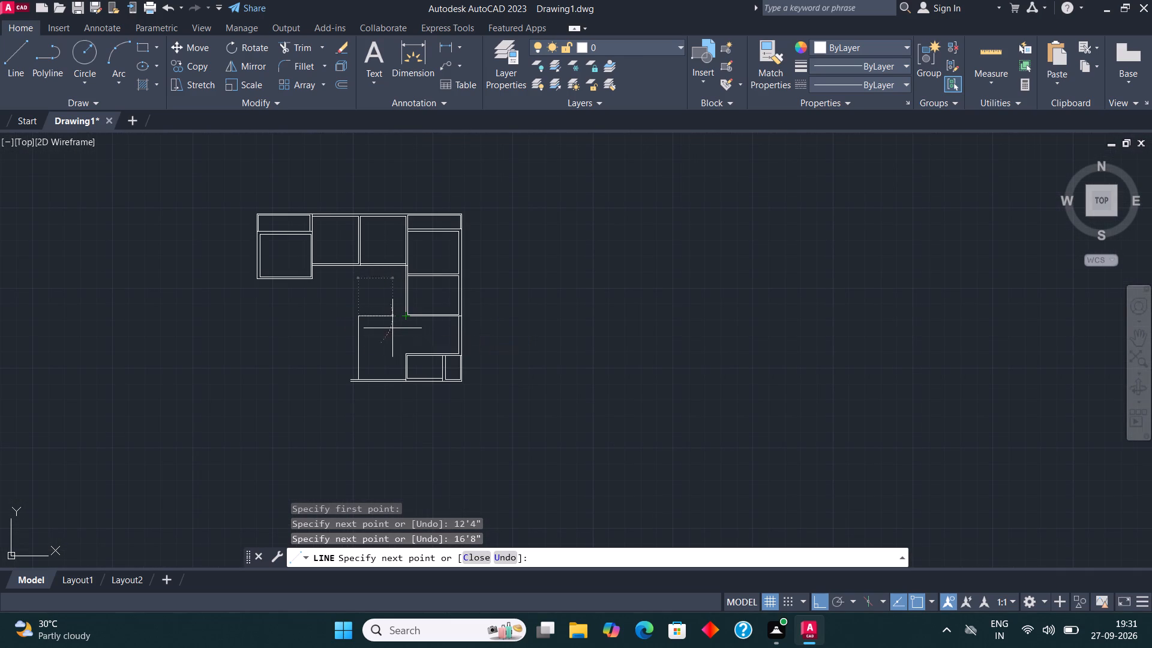
{"action": "key", "text": "Escape"}
Save the drawing in the Downloads folder as "residential building".
{"action": "scroll", "coordinate": [501, 301], "scroll_direction": "down", "scroll_amount": 2}
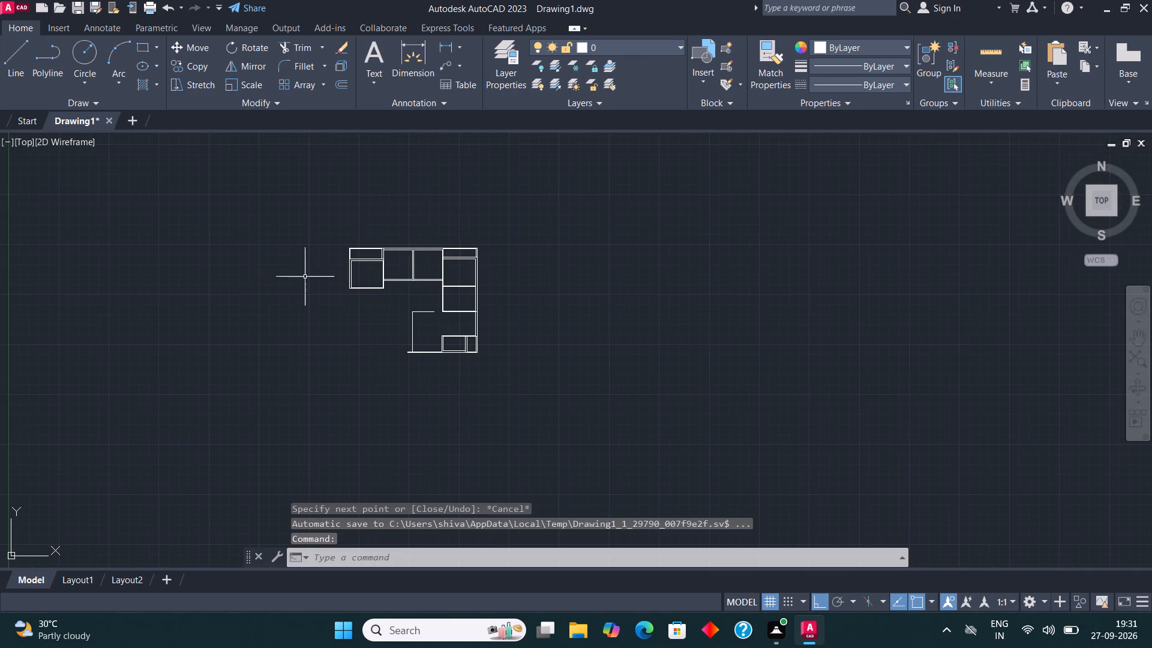
{"action": "scroll", "coordinate": [363, 308], "scroll_direction": "down", "scroll_amount": 1}
{"action": "scroll", "coordinate": [397, 320], "scroll_direction": "up", "scroll_amount": 3}
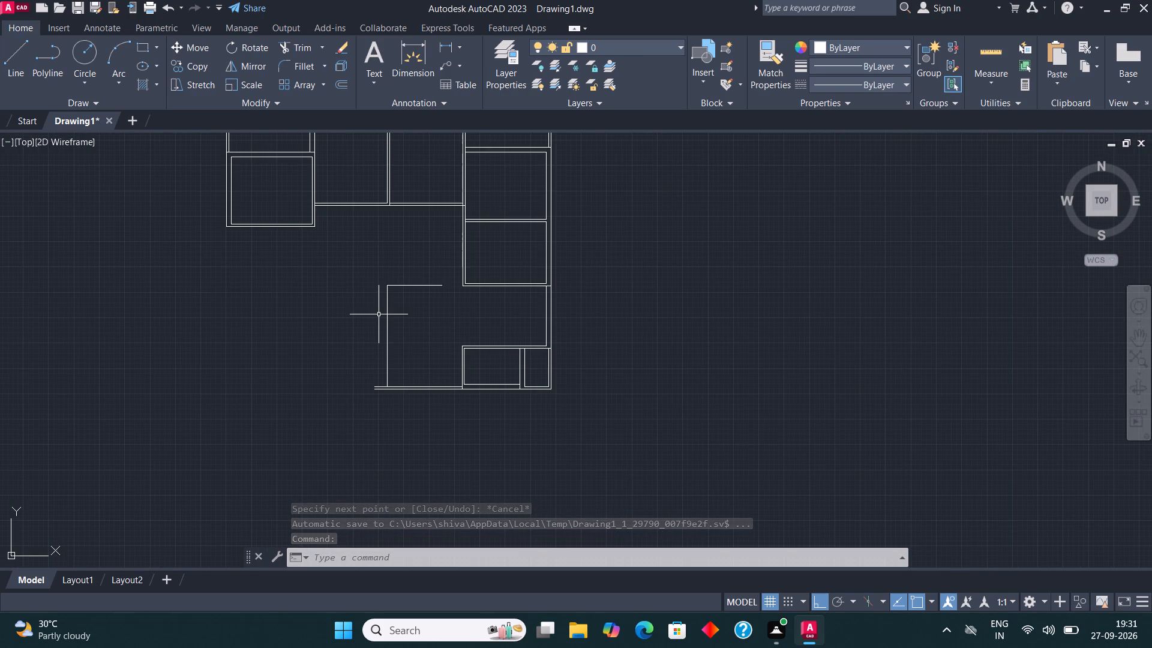
{"action": "key", "text": "ctrl+s"}
{"action": "left_click", "coordinate": [470, 151]}
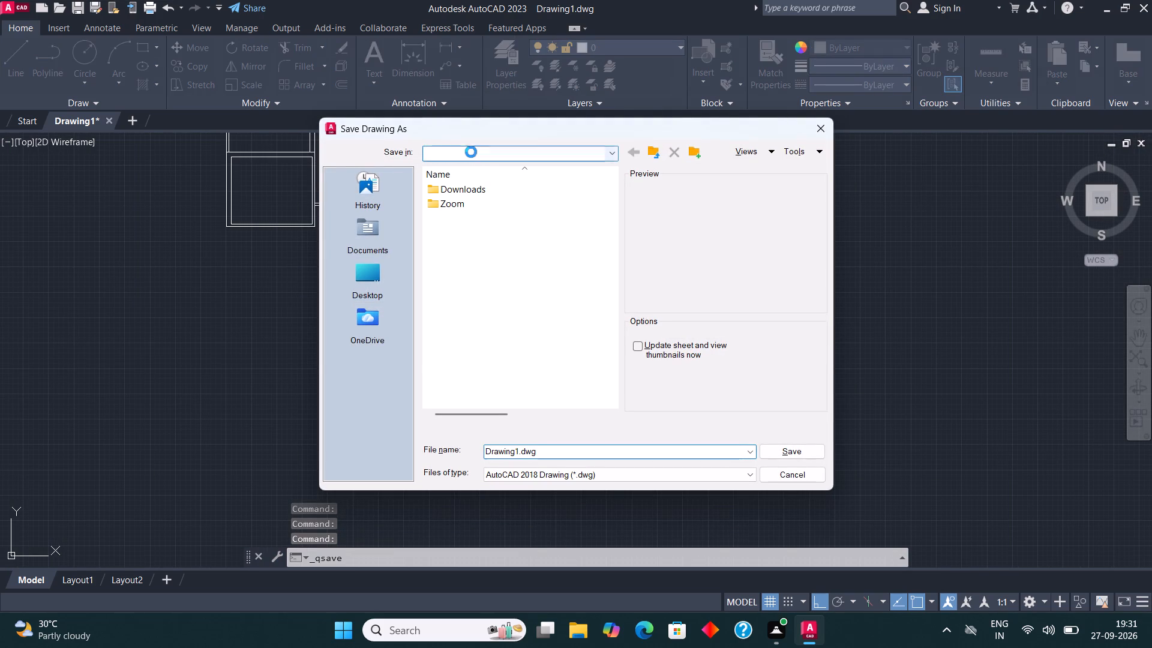
{"action": "left_click", "coordinate": [476, 286]}
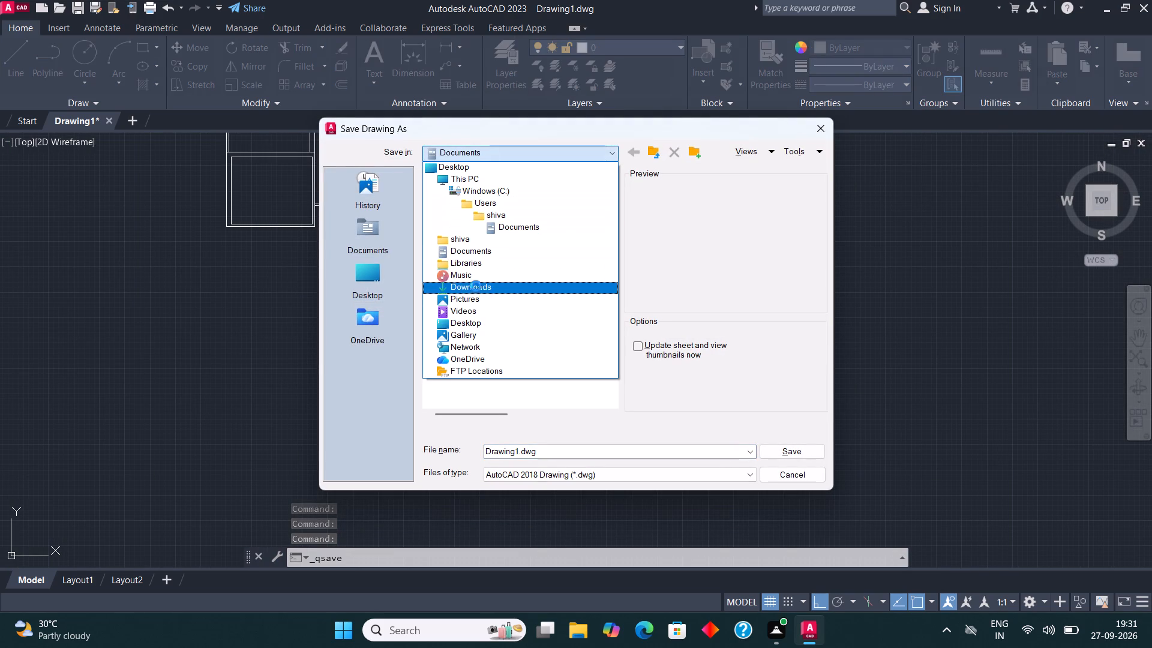
{"action": "left_click", "coordinate": [541, 452]}
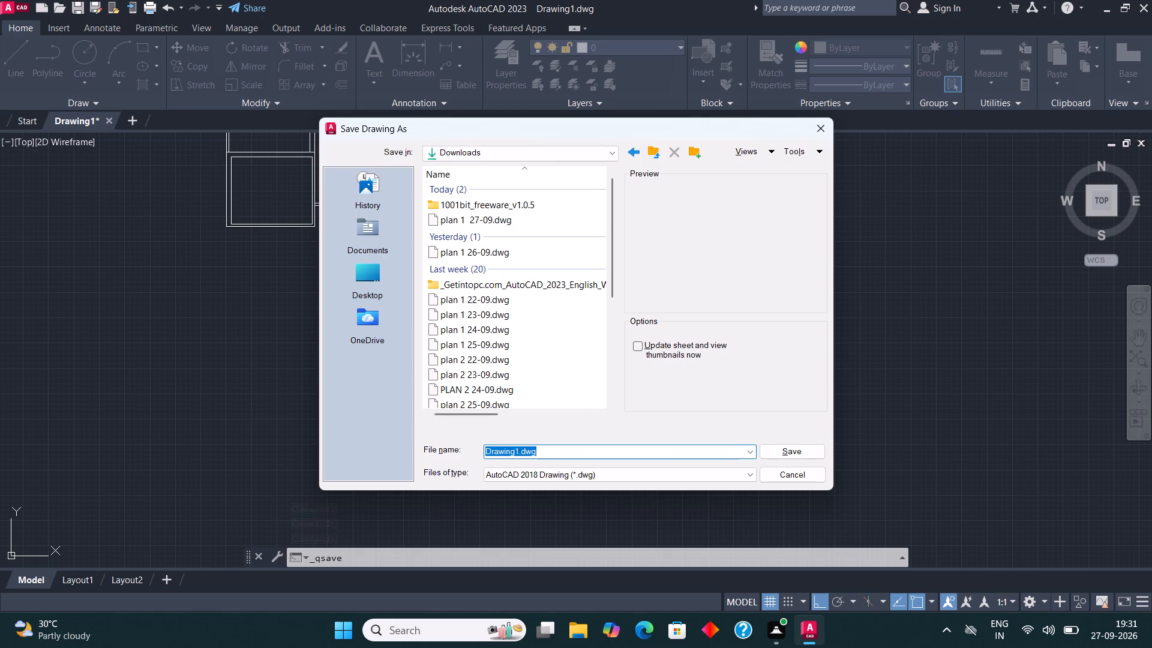
{"action": "type", "text": "resedential building"}
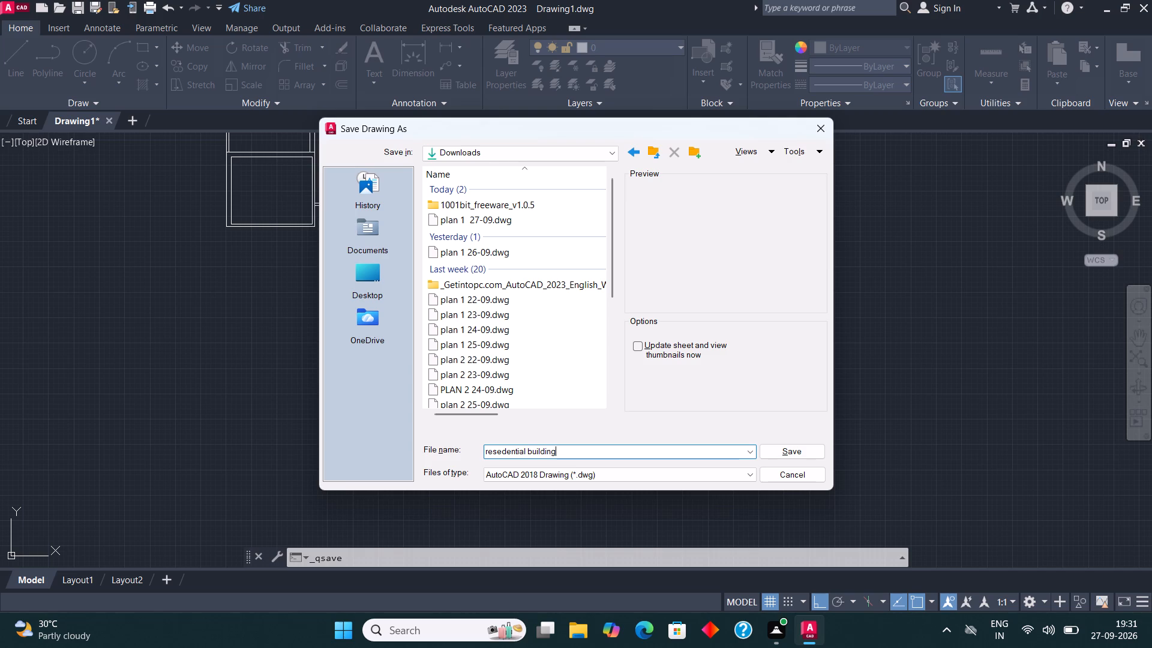
{"action": "left_click", "coordinate": [499, 452]}
{"action": "key", "text": "BackSpace"}
{"action": "key", "text": "i"}
{"action": "left_click", "coordinate": [770, 454]}
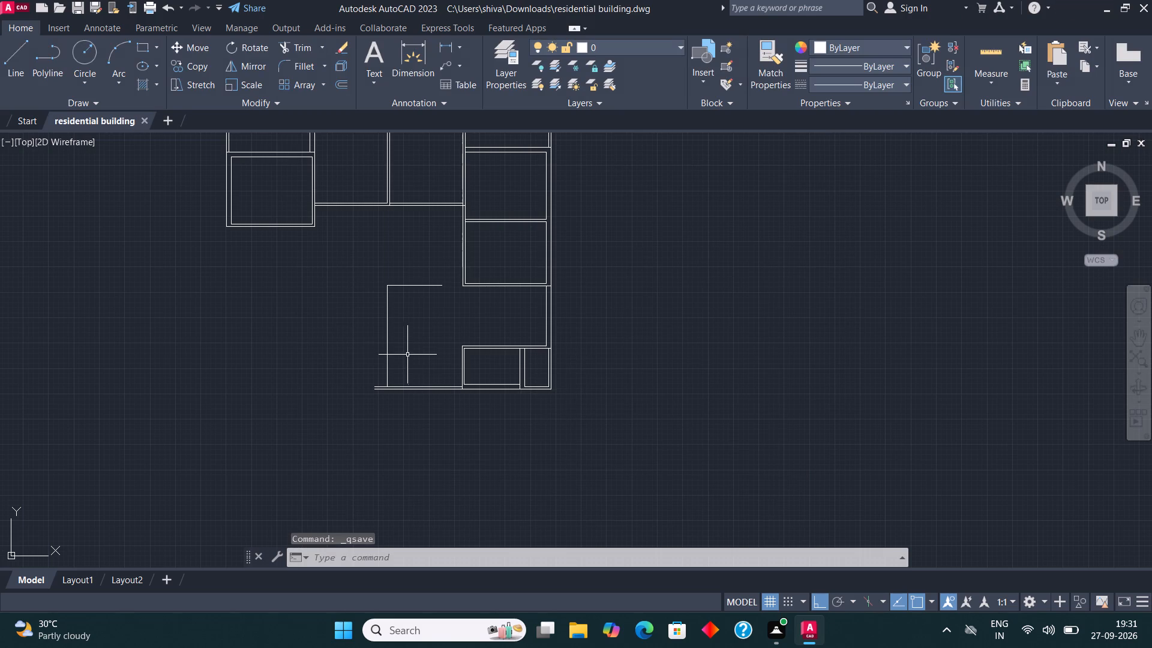
Offset the new large room's left line and top line 4.5" outward to form its walls.
{"action": "scroll", "coordinate": [407, 349], "scroll_direction": "up", "scroll_amount": 2}
{"action": "left_click", "coordinate": [349, 356]}
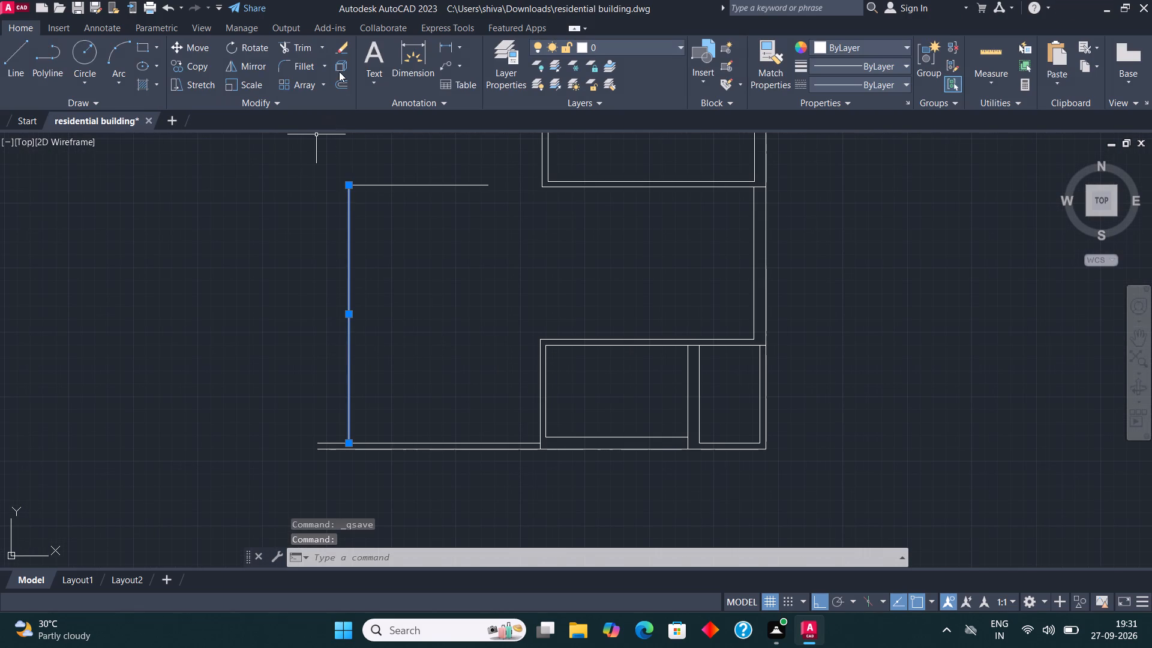
{"action": "left_click", "coordinate": [341, 85]}
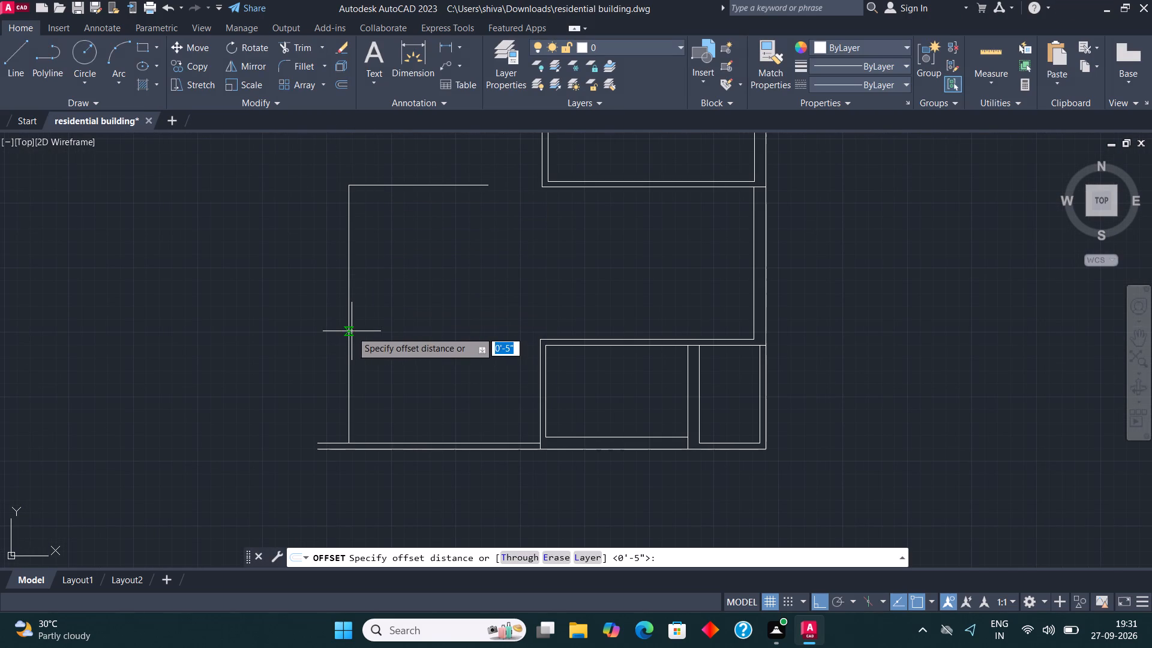
{"action": "left_click", "coordinate": [352, 331]}
{"action": "type", "text": "4.5"}
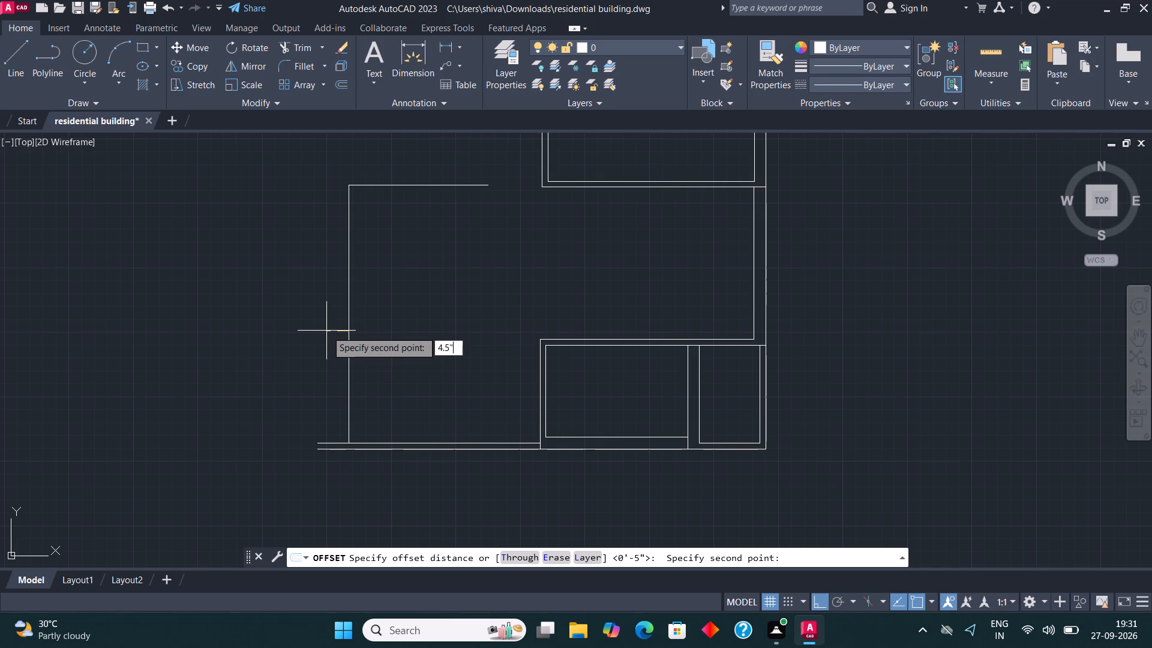
{"action": "key", "text": "shift+quotedbl"}
{"action": "key", "text": "Return"}
{"action": "left_click", "coordinate": [326, 331]}
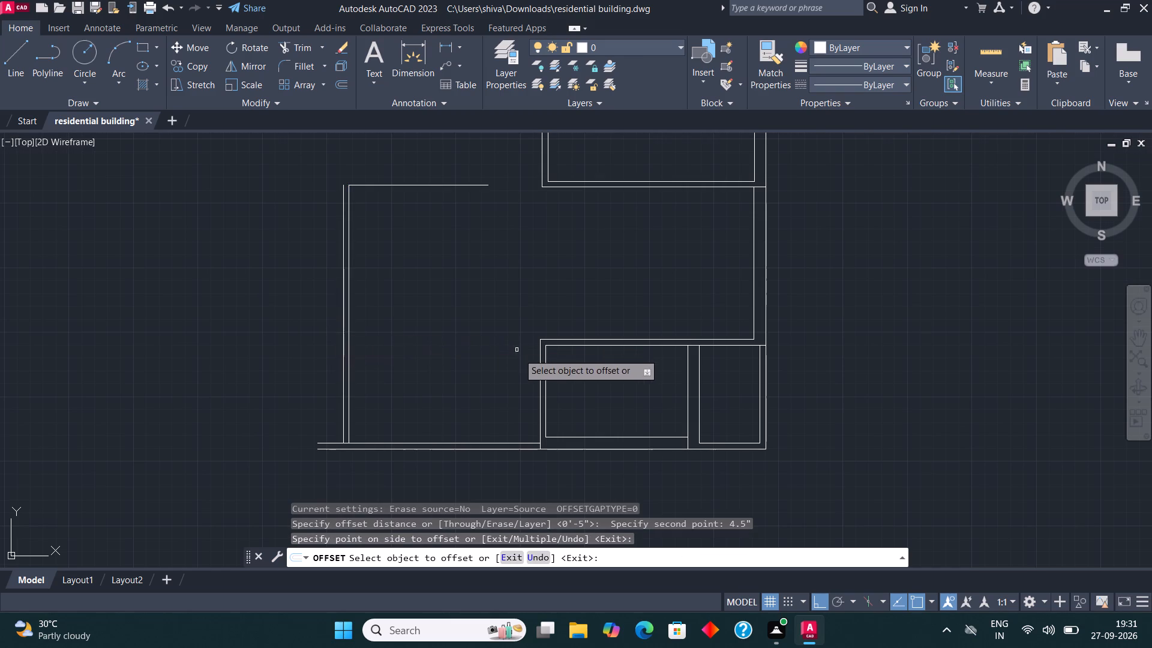
{"action": "scroll", "coordinate": [519, 357], "scroll_direction": "down", "scroll_amount": 2}
{"action": "scroll", "coordinate": [466, 289], "scroll_direction": "up", "scroll_amount": 2}
{"action": "left_click", "coordinate": [466, 294]}
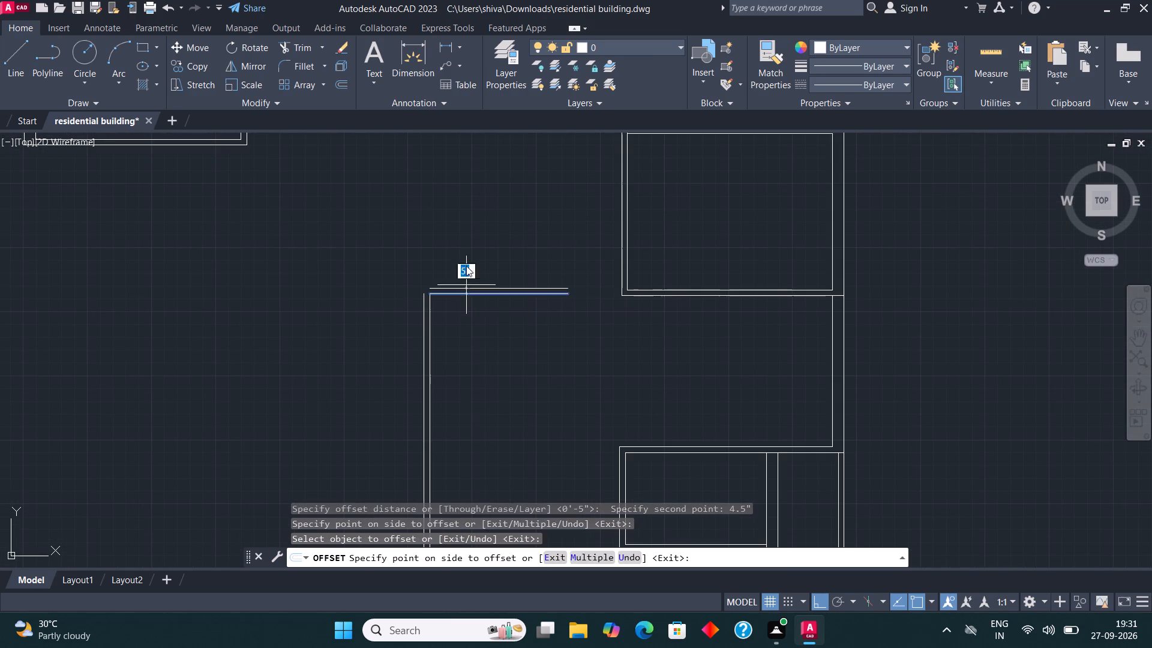
{"action": "left_click", "coordinate": [466, 265]}
Fillet the large room's outer left and outer top lines into a square upper-left corner.
{"action": "left_click", "coordinate": [295, 64]}
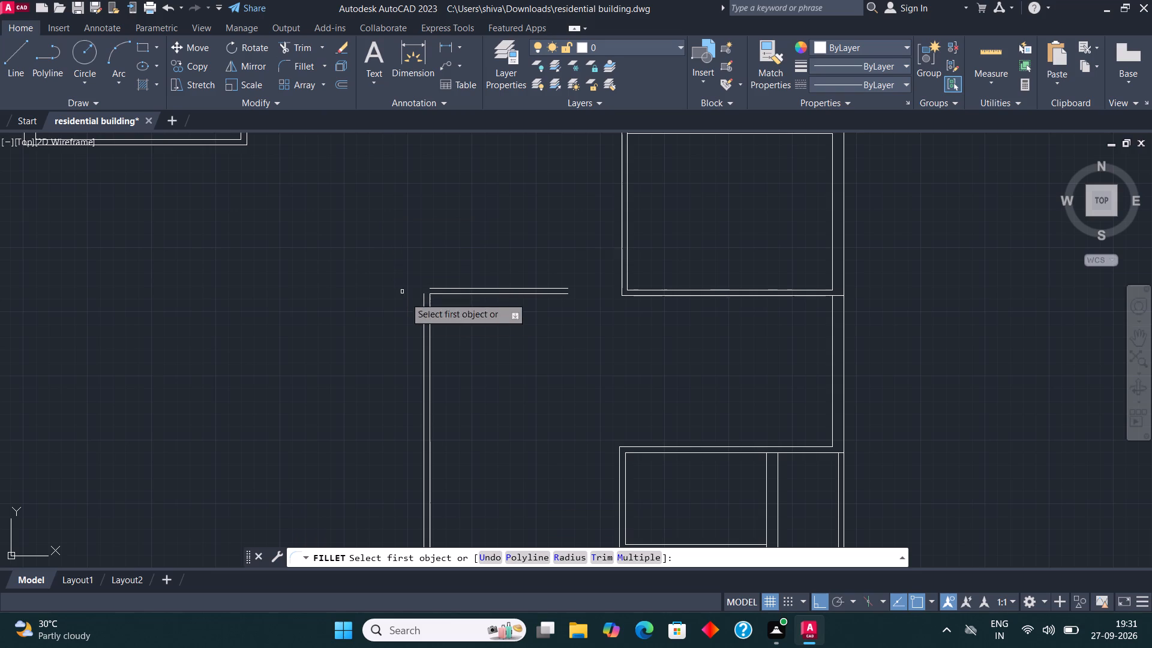
{"action": "left_click", "coordinate": [424, 320]}
{"action": "left_click", "coordinate": [443, 287]}
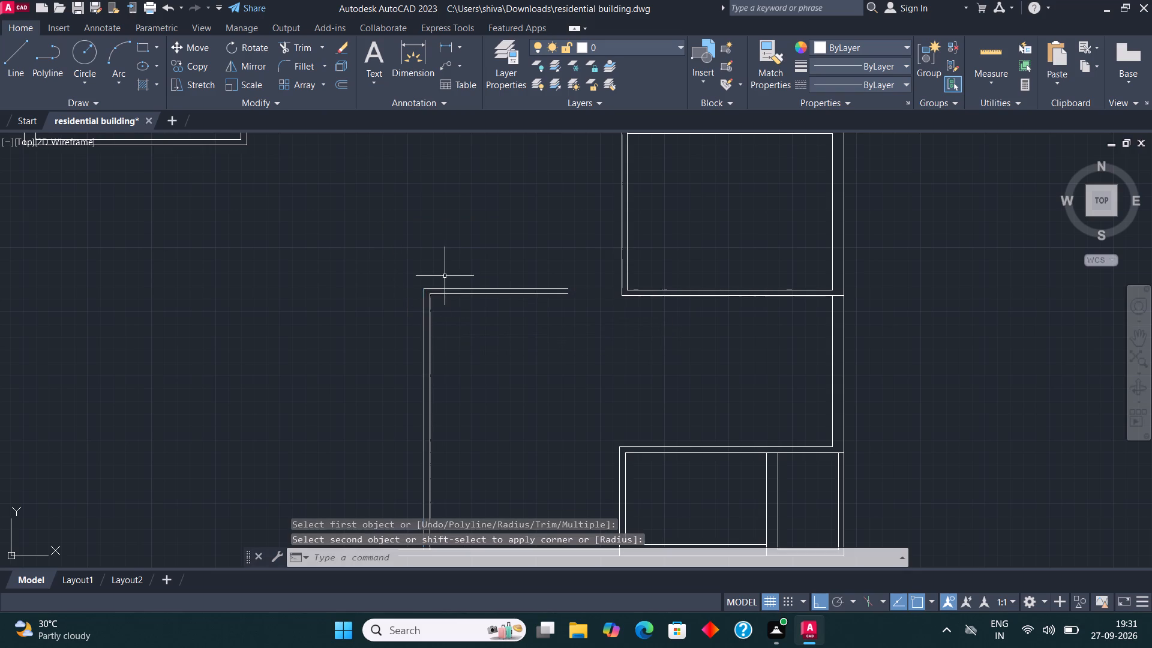
Start a new line near the large room's lower-left wall corner.
{"action": "scroll", "coordinate": [457, 254], "scroll_direction": "down", "scroll_amount": 2}
{"action": "scroll", "coordinate": [460, 351], "scroll_direction": "up", "scroll_amount": 2}
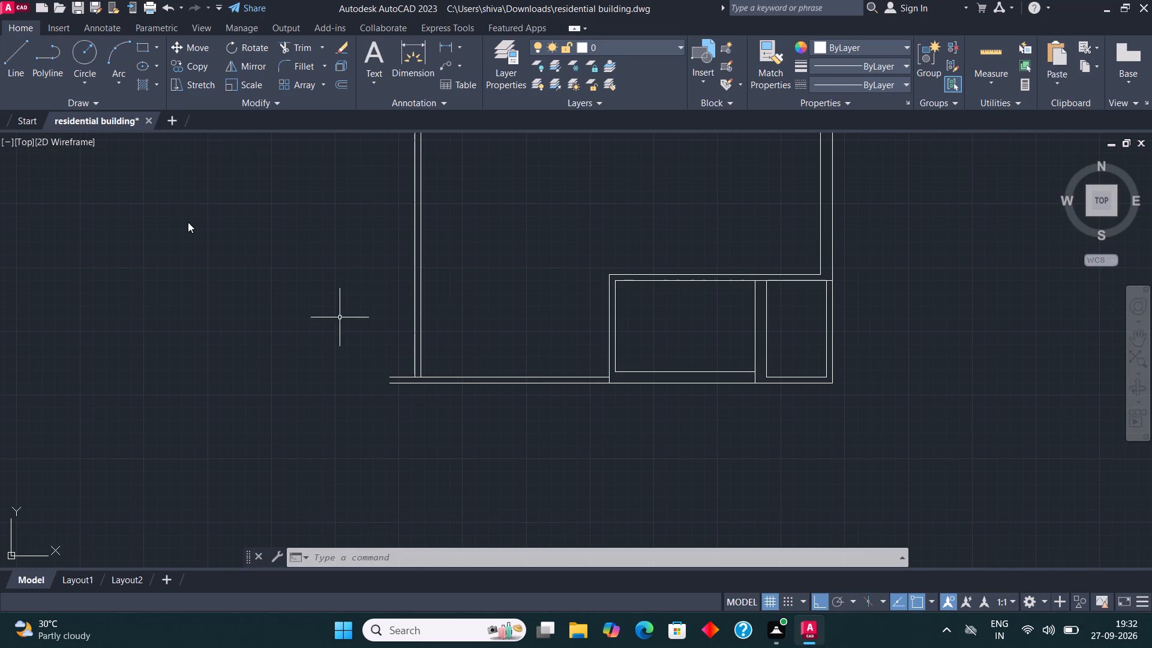
{"action": "left_click", "coordinate": [20, 60]}
{"action": "scroll", "coordinate": [433, 340], "scroll_direction": "down", "scroll_amount": 1}
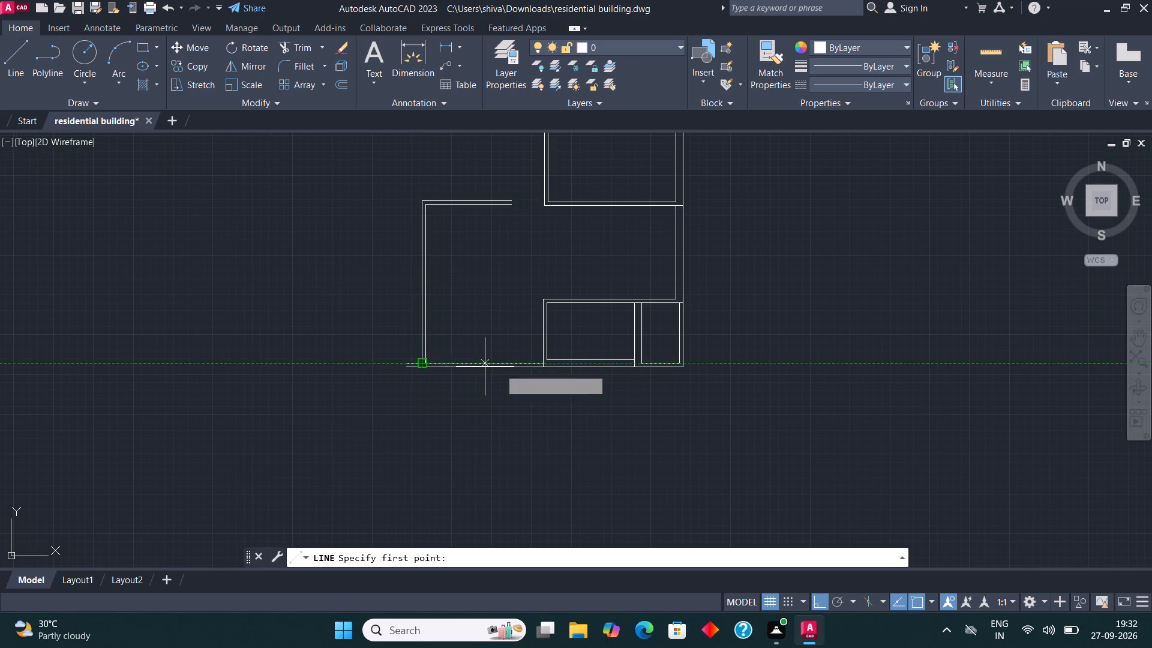
{"action": "scroll", "coordinate": [536, 367], "scroll_direction": "up", "scroll_amount": 1}
{"action": "scroll", "coordinate": [473, 437], "scroll_direction": "down", "scroll_amount": 2}
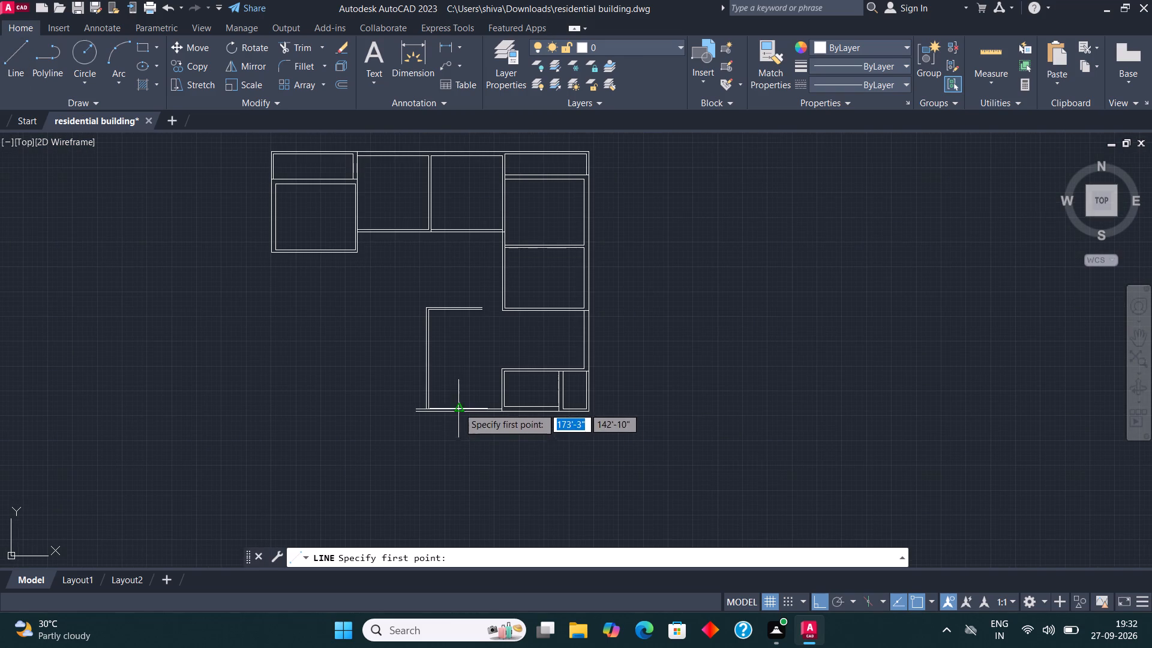
{"action": "scroll", "coordinate": [564, 409], "scroll_direction": "down", "scroll_amount": 2}
{"action": "scroll", "coordinate": [446, 416], "scroll_direction": "up", "scroll_amount": 3}
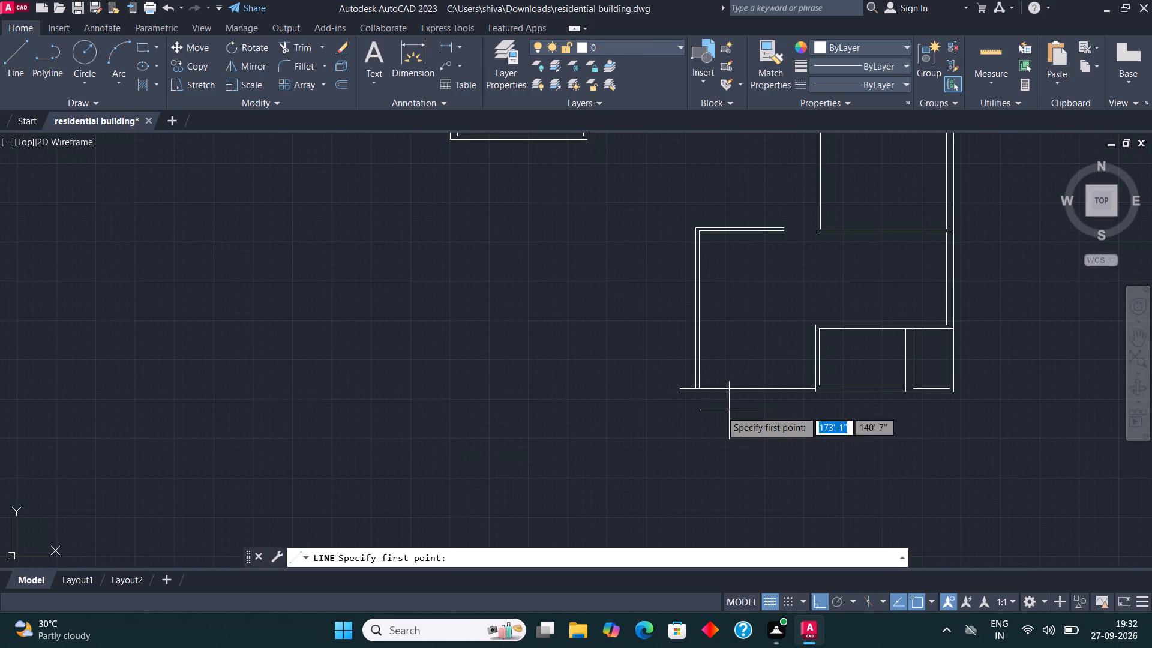
{"action": "scroll", "coordinate": [701, 397], "scroll_direction": "up", "scroll_amount": 1}
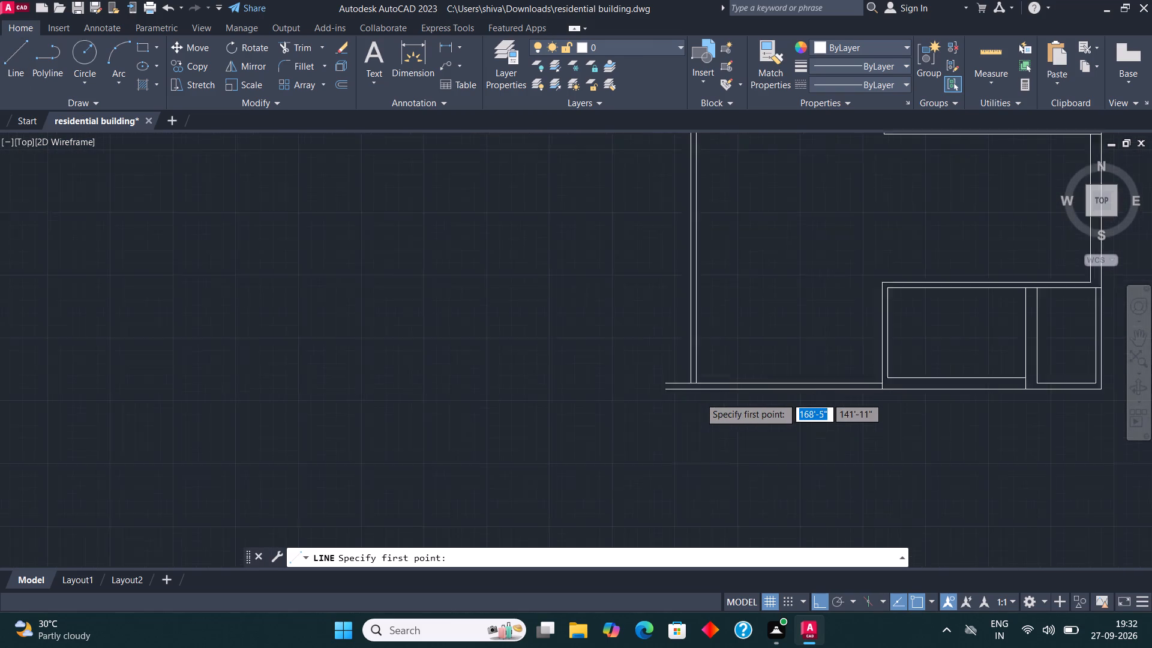
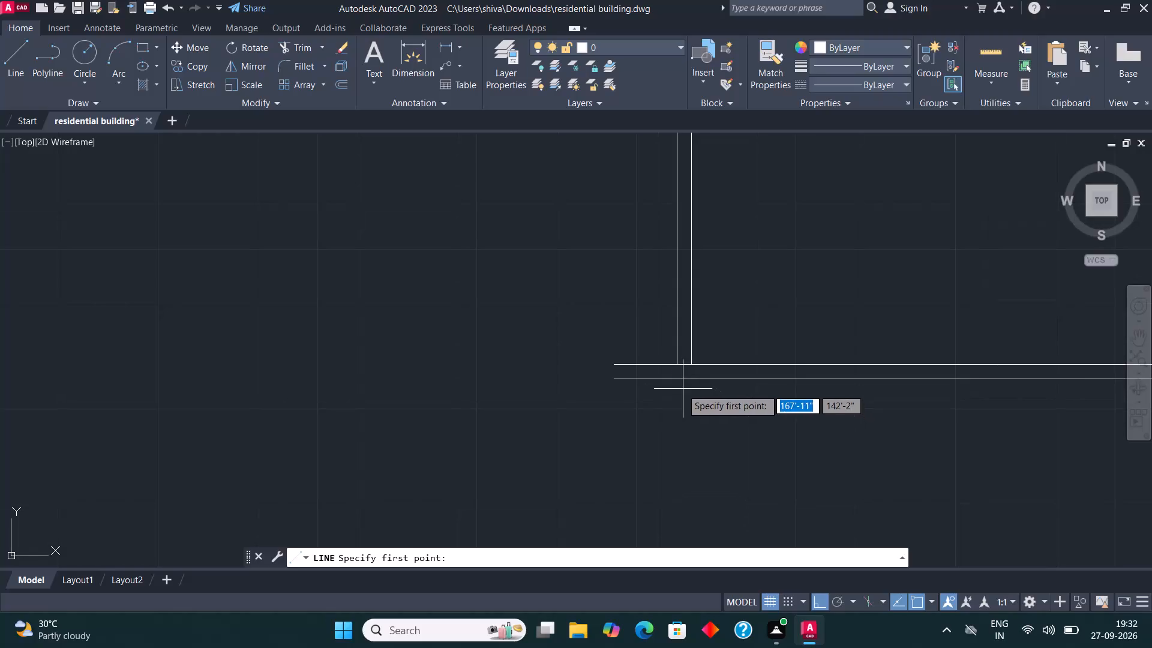
Trim the stub of the upper bottom-wall line that projects past the large room's lower-left corner.
{"action": "key", "text": "Escape"}
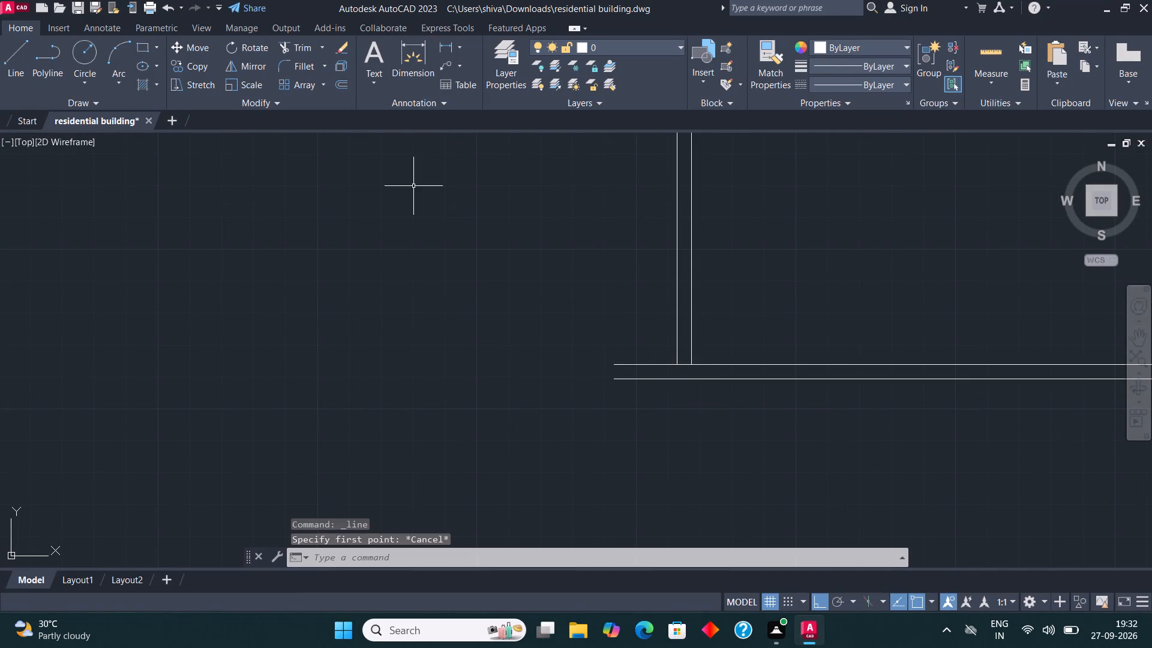
{"action": "left_click", "coordinate": [296, 53]}
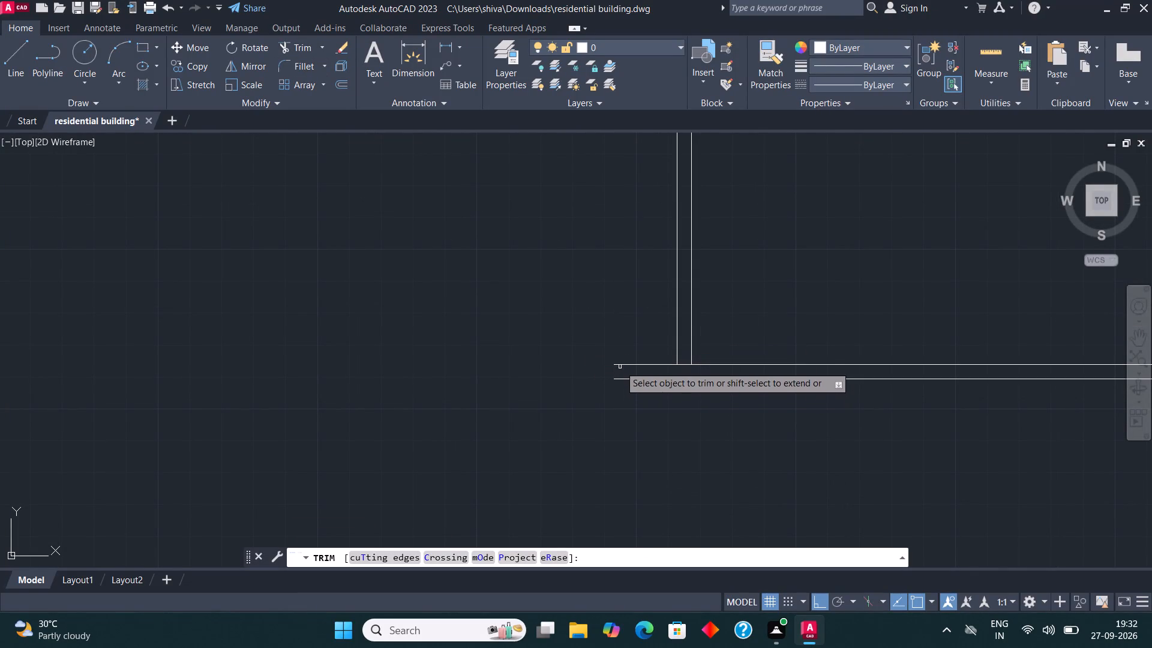
{"action": "left_click", "coordinate": [620, 365]}
Draw a horizontal line extending the outer bottom wall line further left beyond the large room.
{"action": "left_click", "coordinate": [21, 73]}
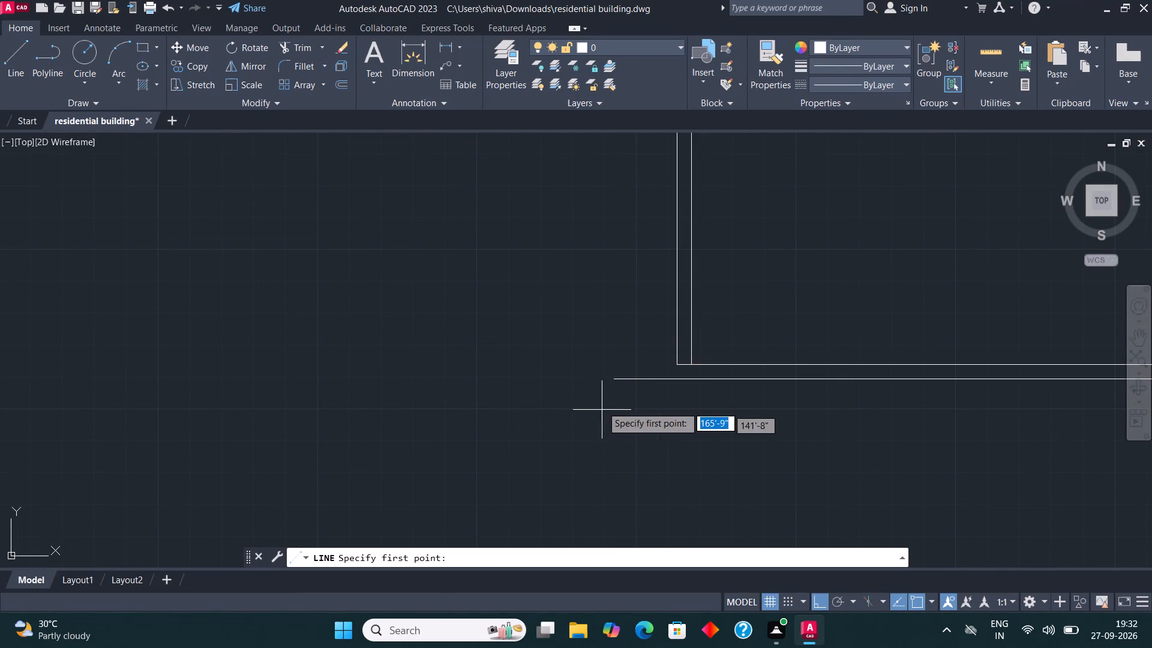
{"action": "left_click", "coordinate": [612, 379]}
{"action": "left_click", "coordinate": [403, 386]}
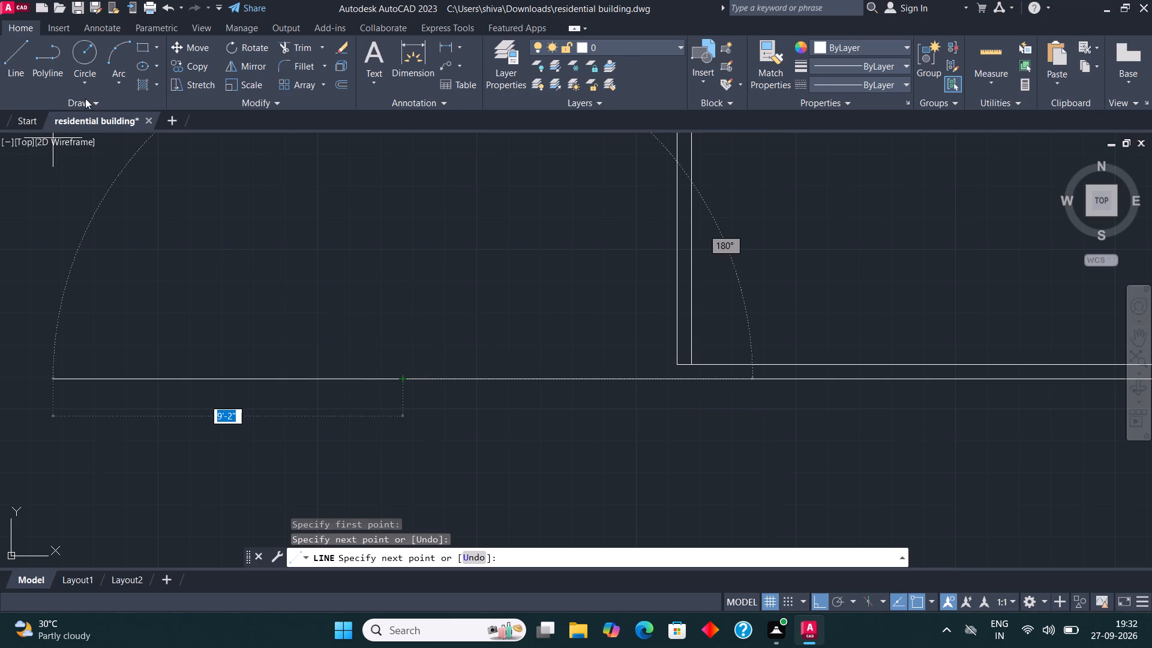
{"action": "key", "text": "Escape"}
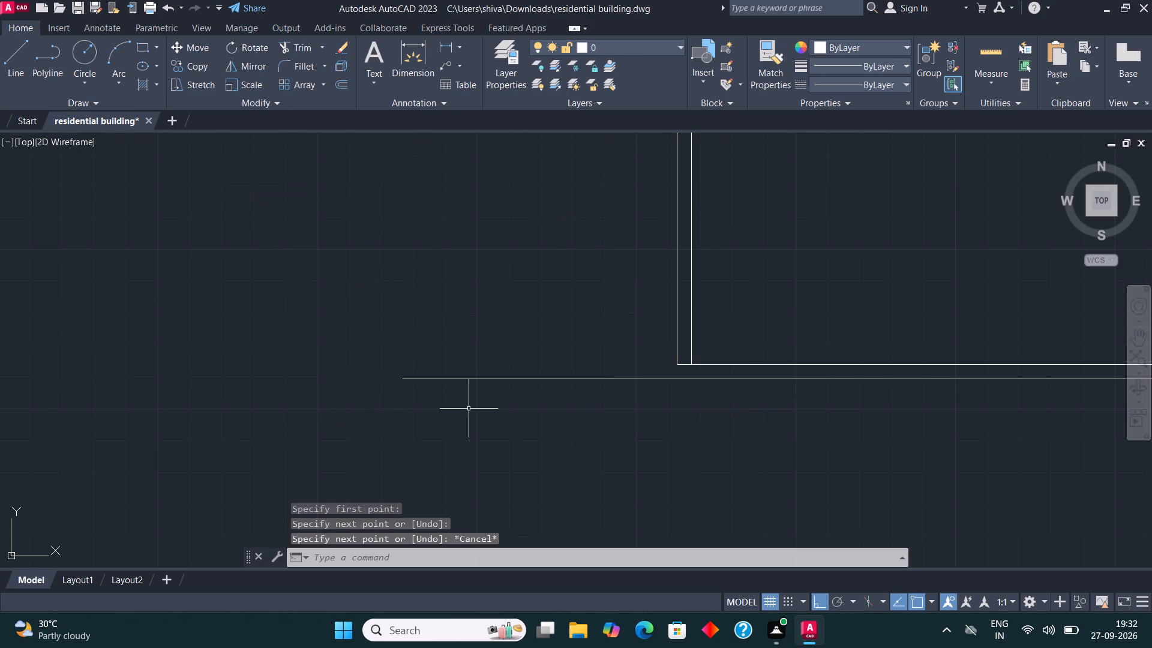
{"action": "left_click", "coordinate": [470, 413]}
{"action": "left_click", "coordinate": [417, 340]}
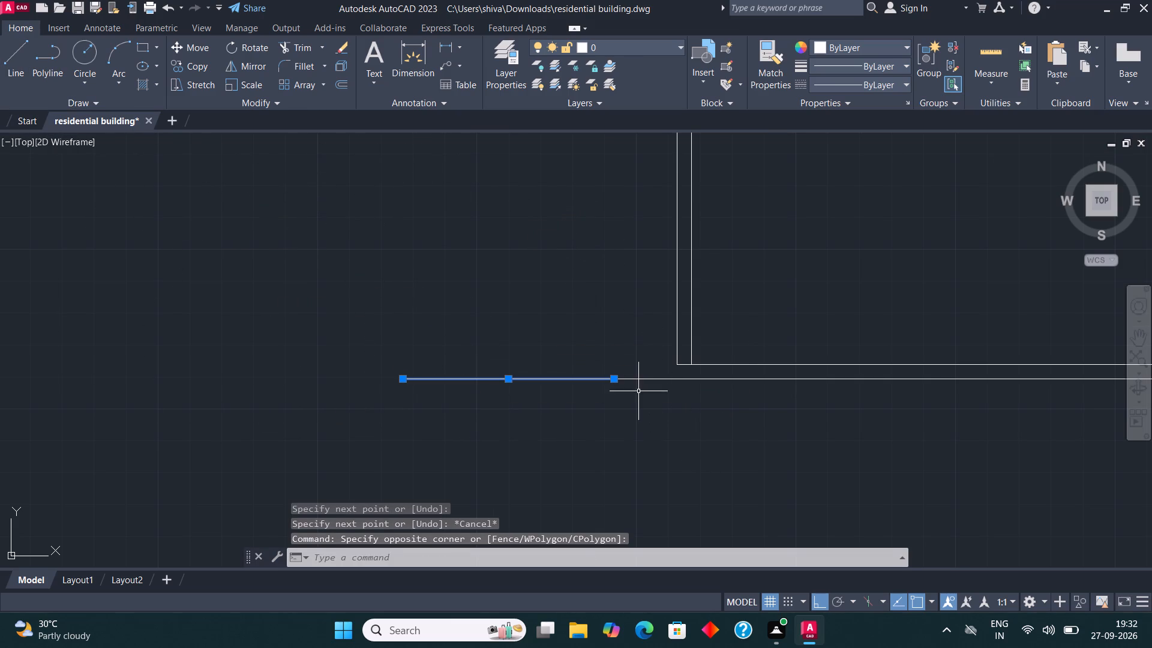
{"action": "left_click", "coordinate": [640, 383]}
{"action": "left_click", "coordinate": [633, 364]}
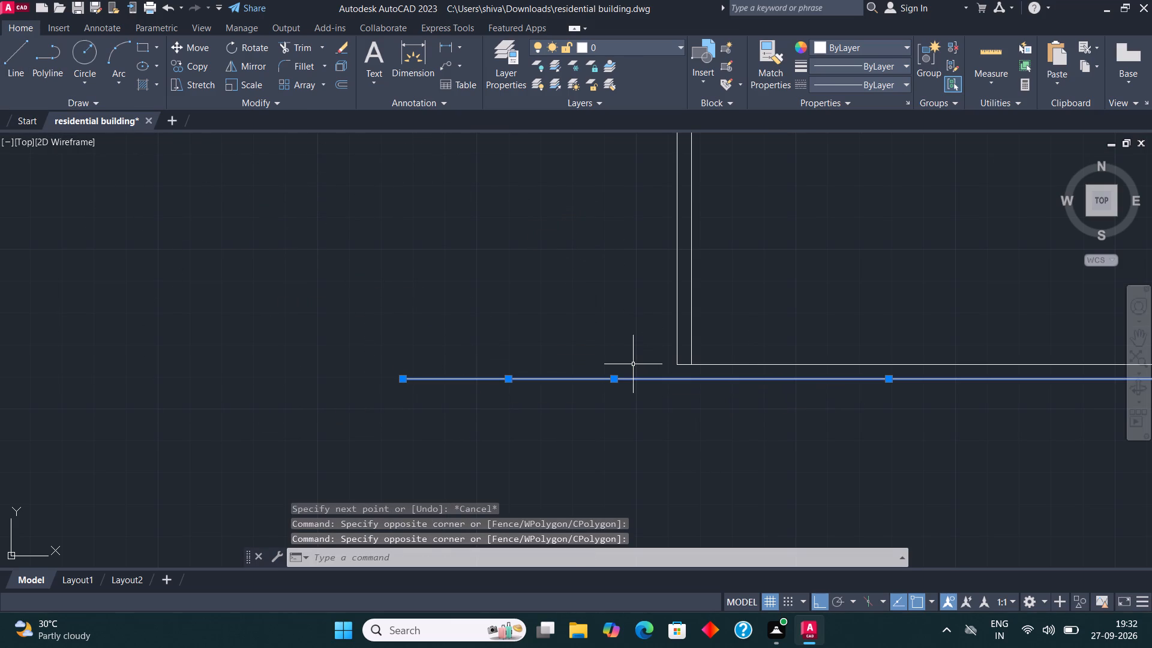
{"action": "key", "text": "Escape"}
Offset the new bottom wall extension line 9" upward.
{"action": "left_click", "coordinate": [552, 381]}
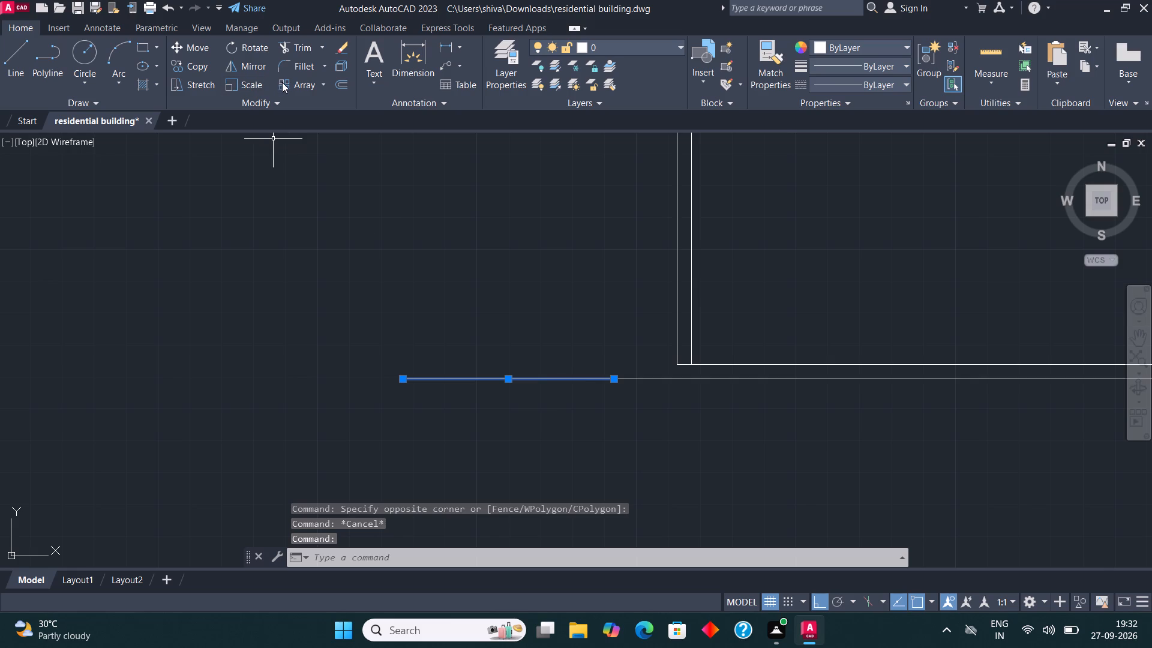
{"action": "left_click", "coordinate": [343, 85]}
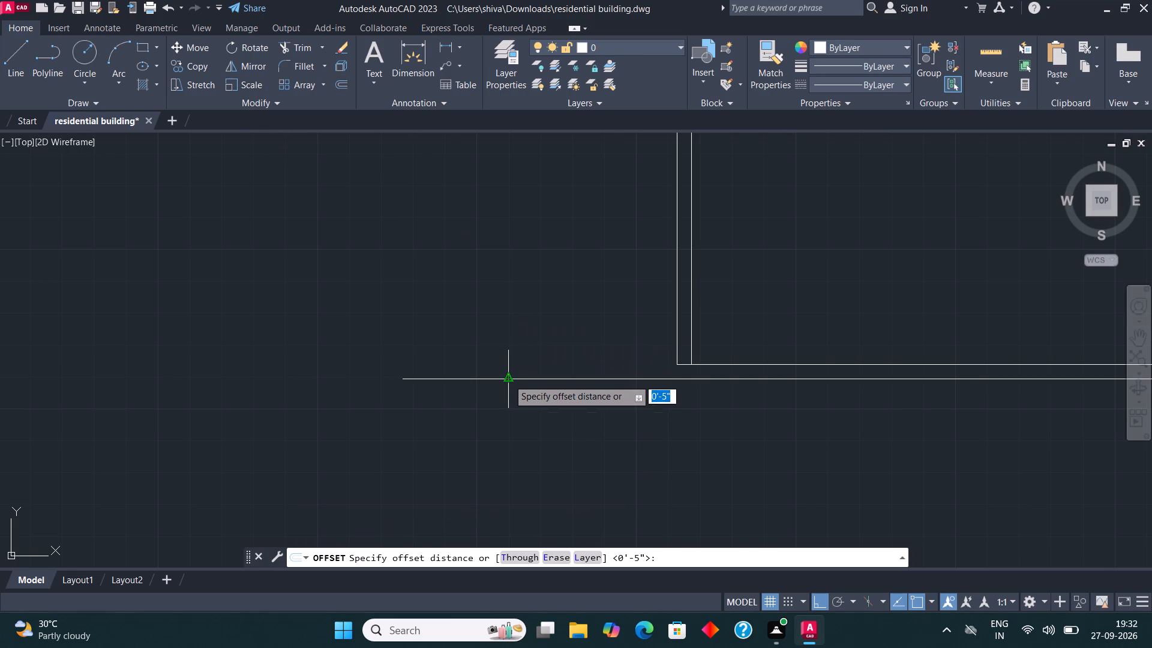
{"action": "left_click", "coordinate": [508, 379]}
{"action": "type", "text": "9\""}
{"action": "key", "text": "Return"}
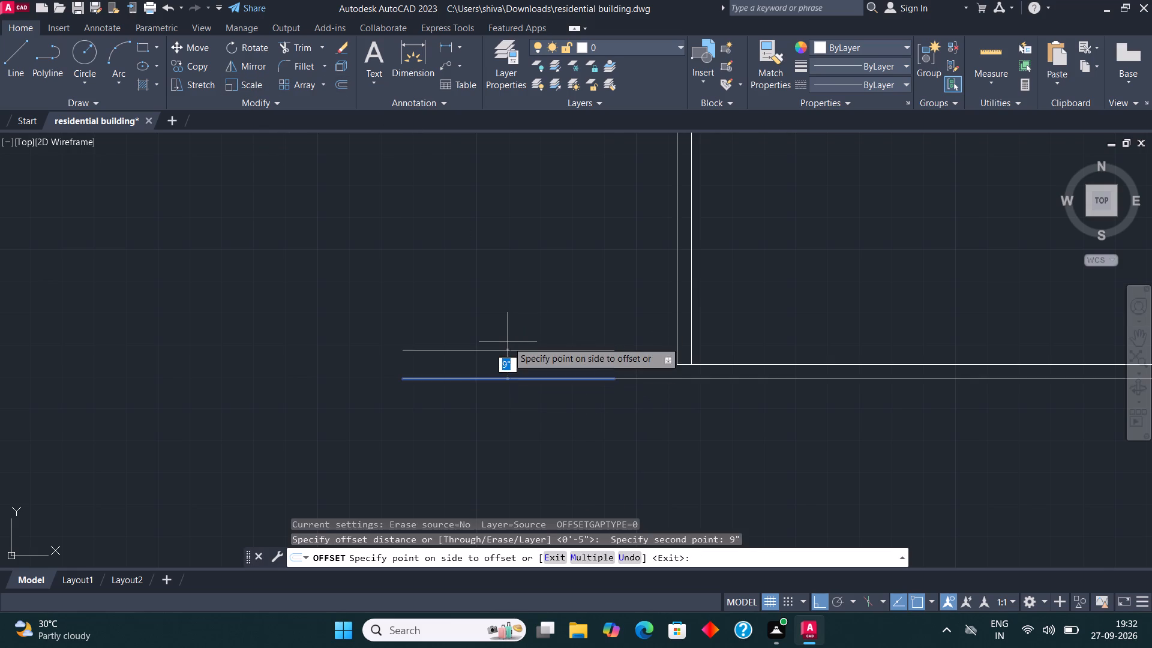
{"action": "left_click", "coordinate": [507, 341]}
Extend the offset line rightward with a new line and trim it at the large room's outer left wall line.
{"action": "left_click", "coordinate": [8, 65]}
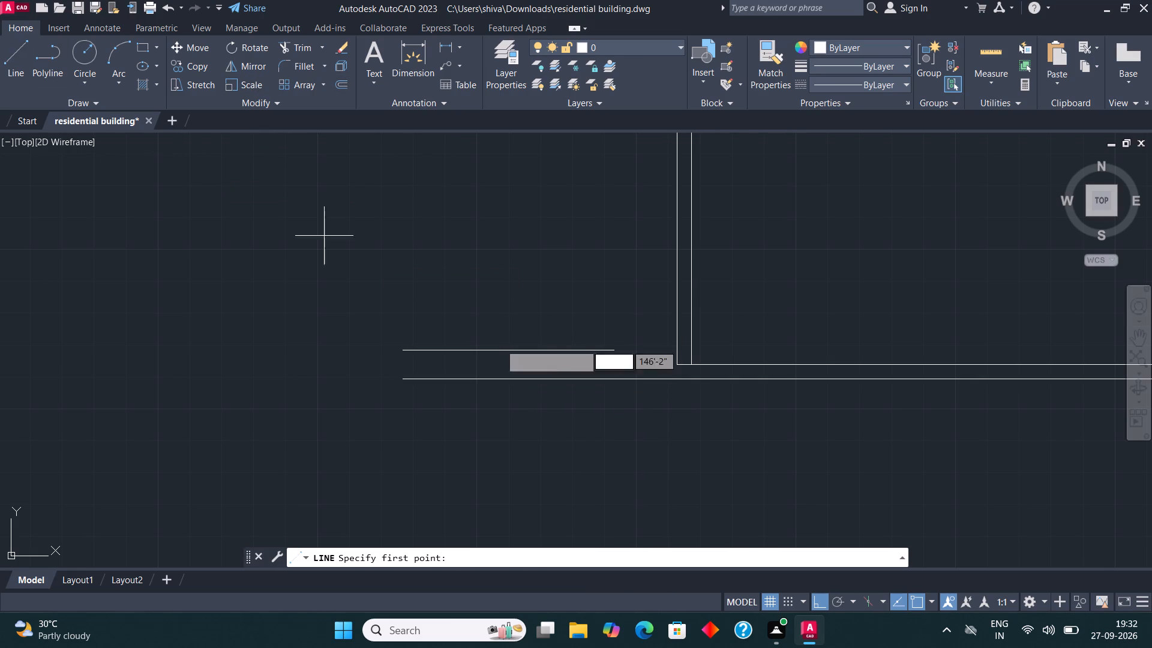
{"action": "left_click", "coordinate": [616, 353]}
{"action": "left_click", "coordinate": [745, 330]}
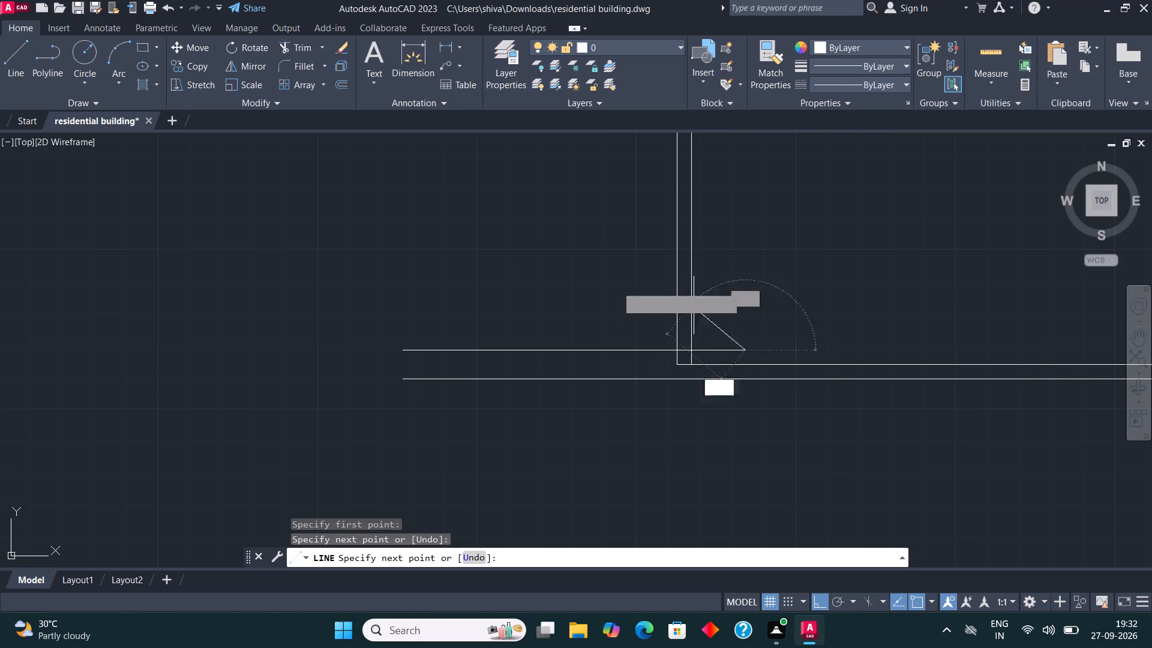
{"action": "left_click", "coordinate": [289, 50]}
{"action": "left_click", "coordinate": [711, 349]}
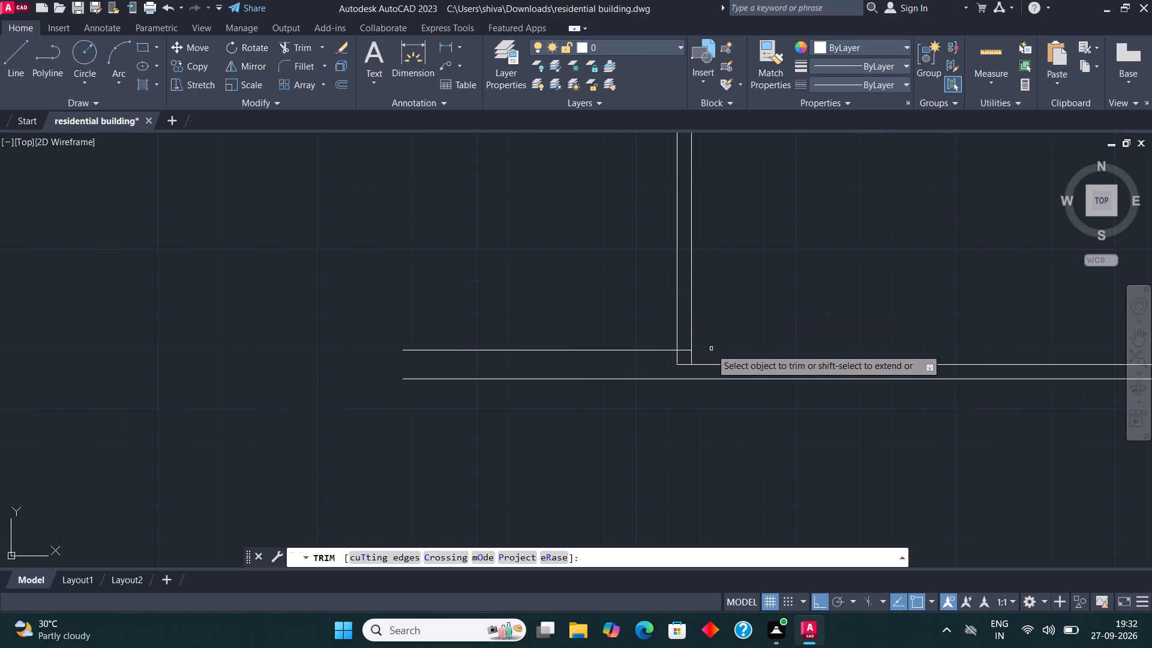
{"action": "left_click", "coordinate": [686, 350]}
{"action": "key", "text": "Escape"}
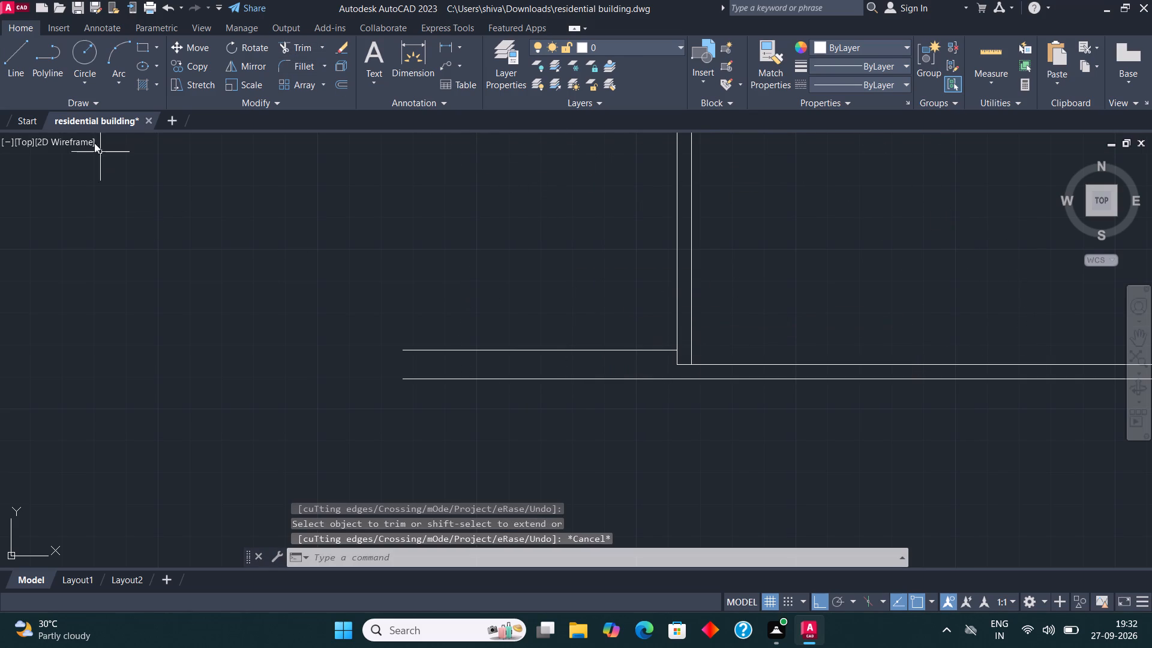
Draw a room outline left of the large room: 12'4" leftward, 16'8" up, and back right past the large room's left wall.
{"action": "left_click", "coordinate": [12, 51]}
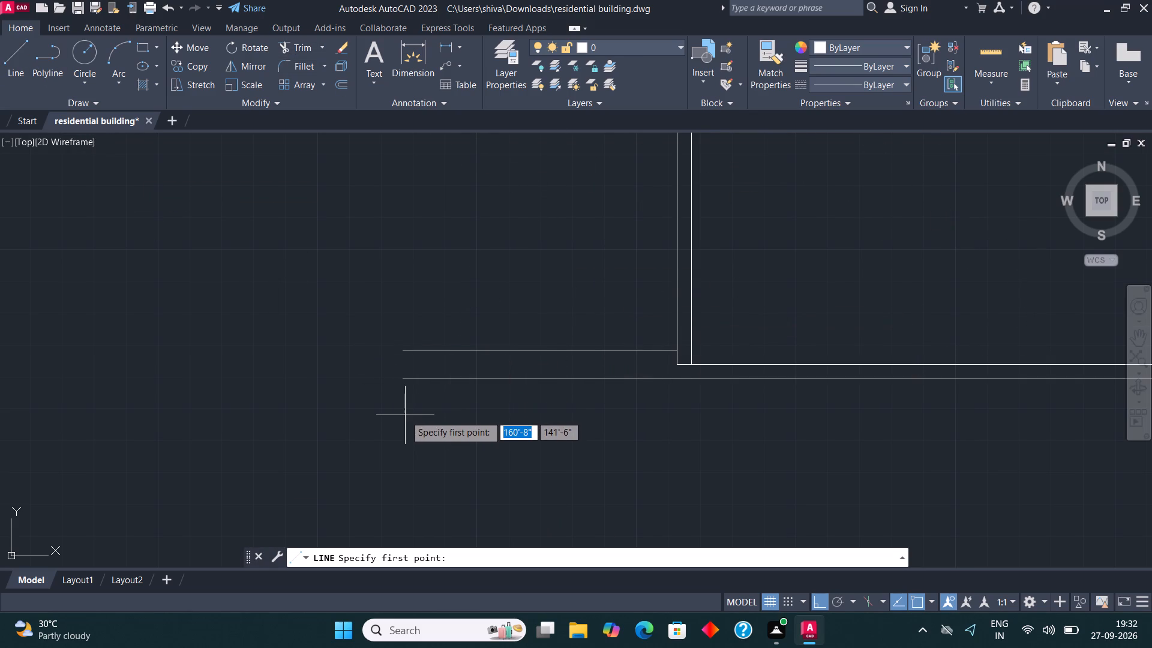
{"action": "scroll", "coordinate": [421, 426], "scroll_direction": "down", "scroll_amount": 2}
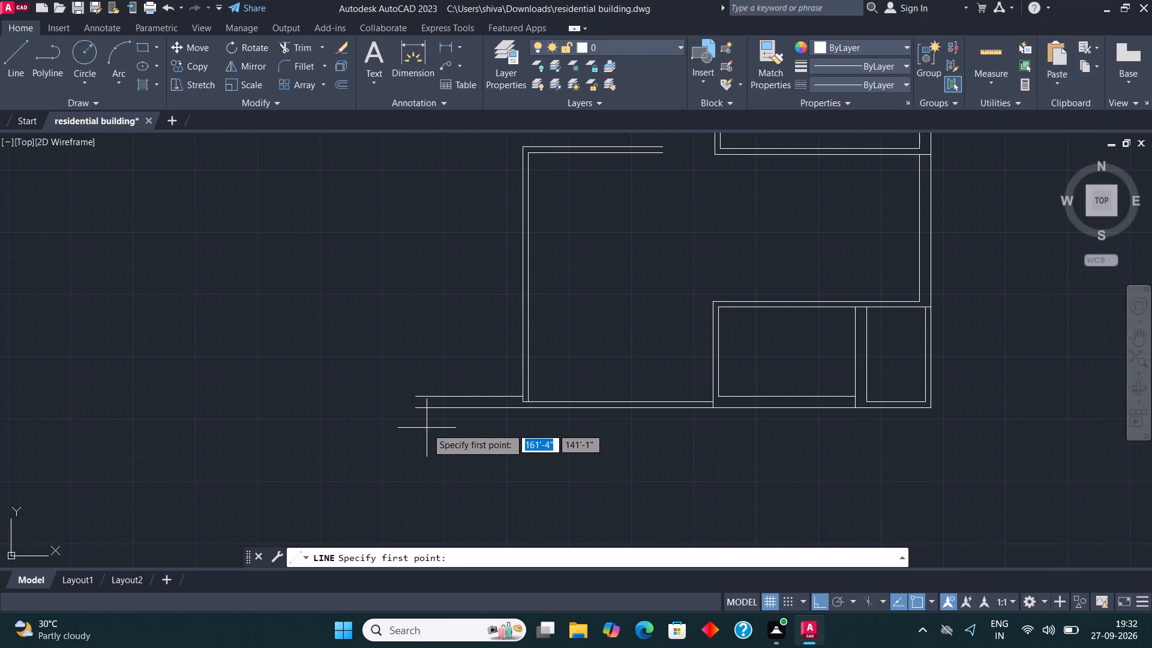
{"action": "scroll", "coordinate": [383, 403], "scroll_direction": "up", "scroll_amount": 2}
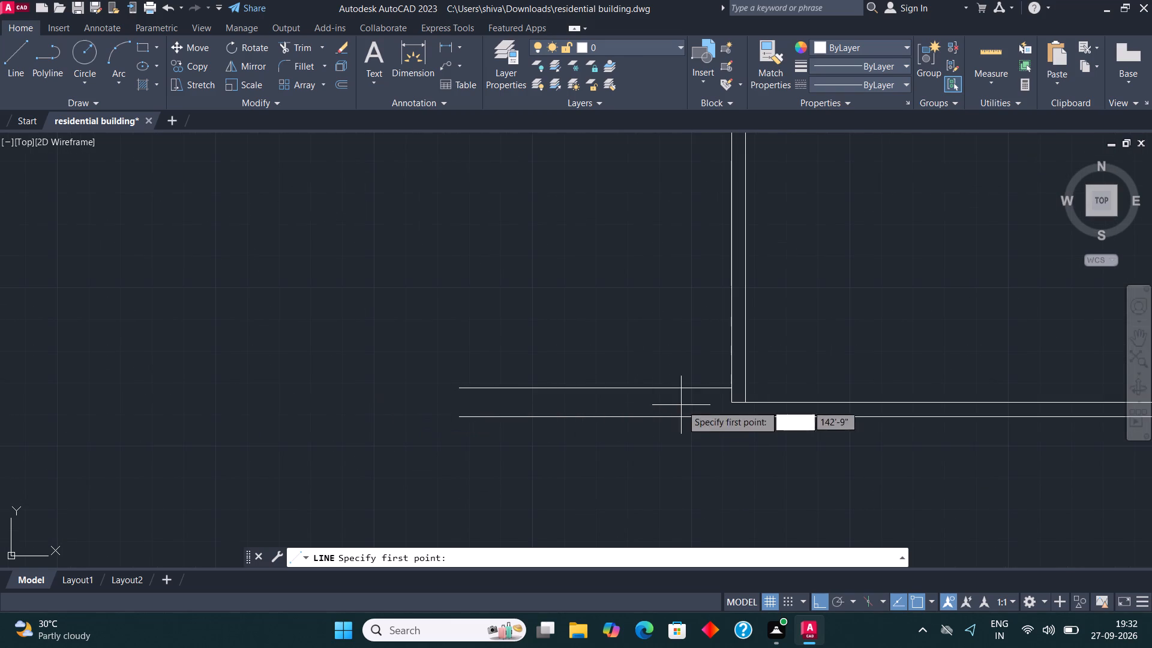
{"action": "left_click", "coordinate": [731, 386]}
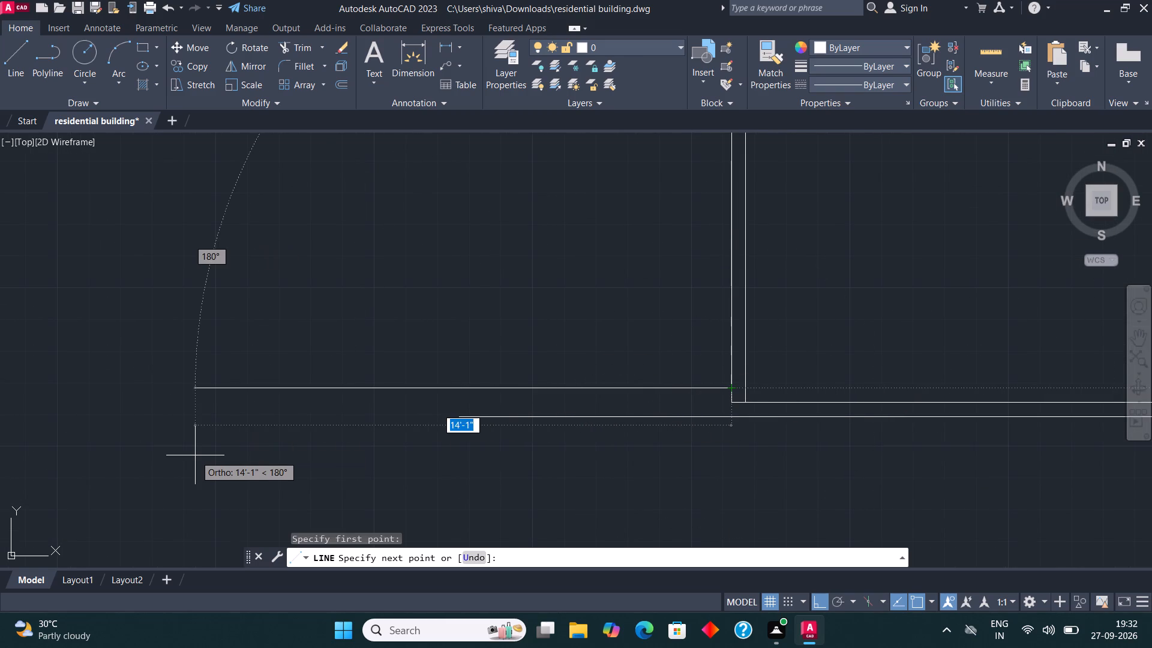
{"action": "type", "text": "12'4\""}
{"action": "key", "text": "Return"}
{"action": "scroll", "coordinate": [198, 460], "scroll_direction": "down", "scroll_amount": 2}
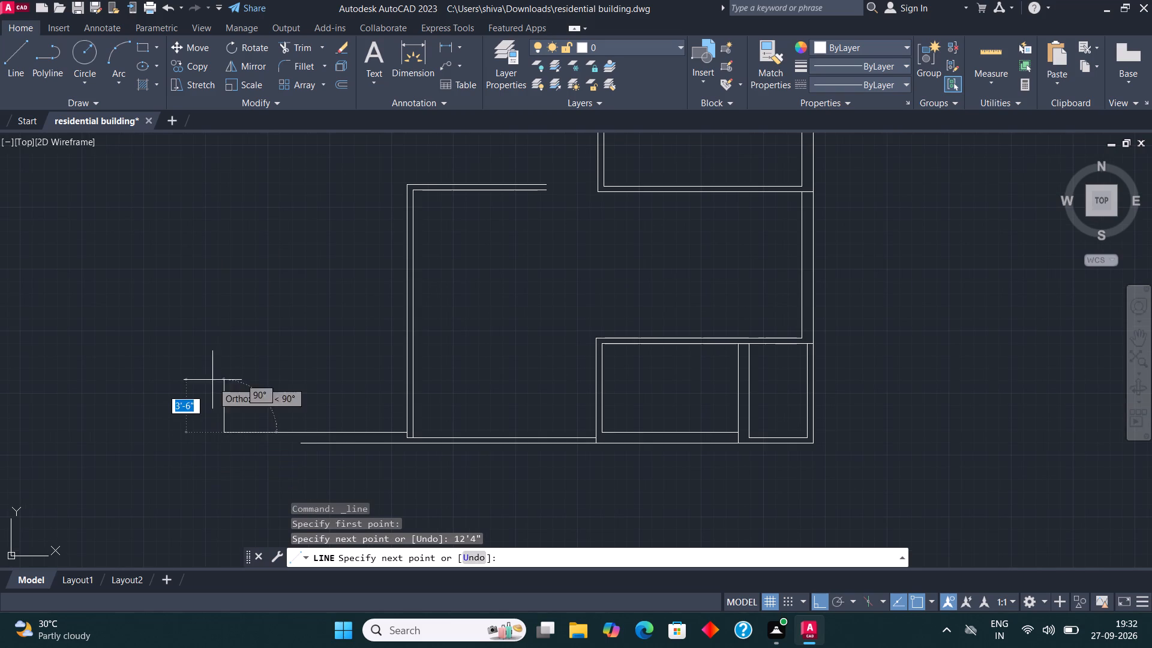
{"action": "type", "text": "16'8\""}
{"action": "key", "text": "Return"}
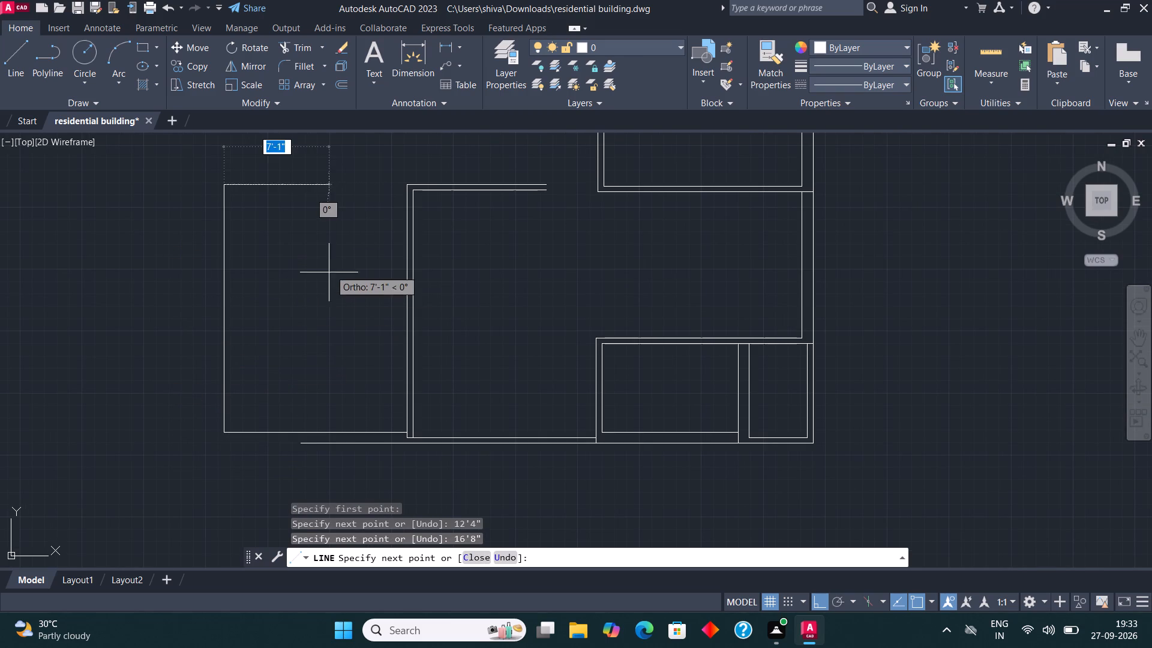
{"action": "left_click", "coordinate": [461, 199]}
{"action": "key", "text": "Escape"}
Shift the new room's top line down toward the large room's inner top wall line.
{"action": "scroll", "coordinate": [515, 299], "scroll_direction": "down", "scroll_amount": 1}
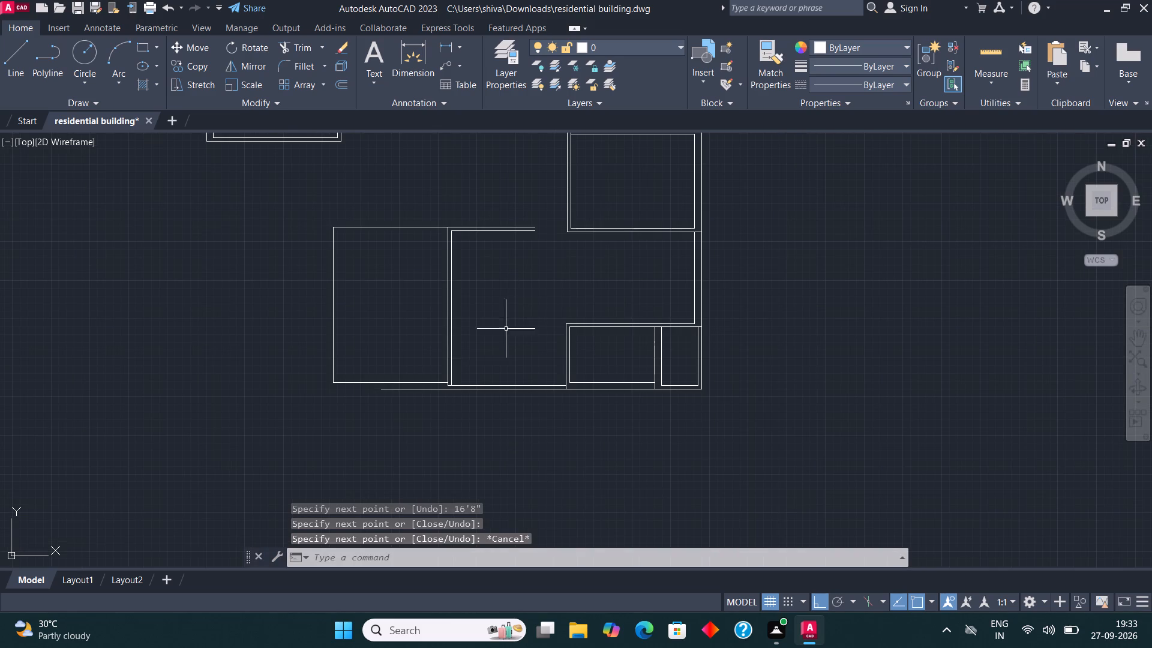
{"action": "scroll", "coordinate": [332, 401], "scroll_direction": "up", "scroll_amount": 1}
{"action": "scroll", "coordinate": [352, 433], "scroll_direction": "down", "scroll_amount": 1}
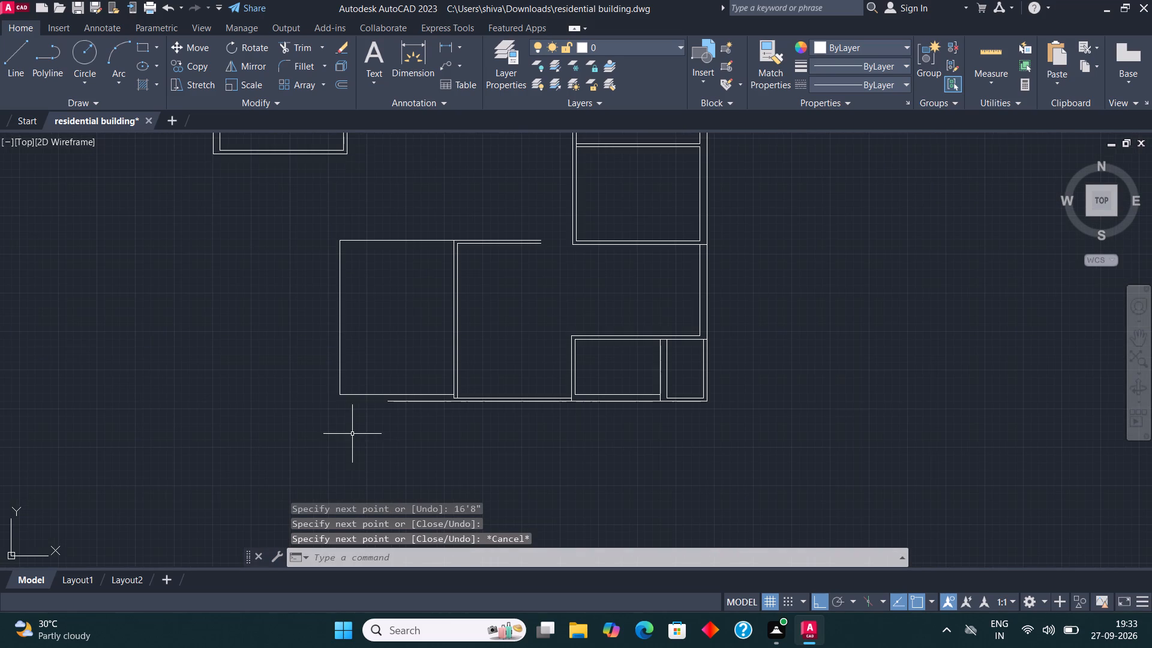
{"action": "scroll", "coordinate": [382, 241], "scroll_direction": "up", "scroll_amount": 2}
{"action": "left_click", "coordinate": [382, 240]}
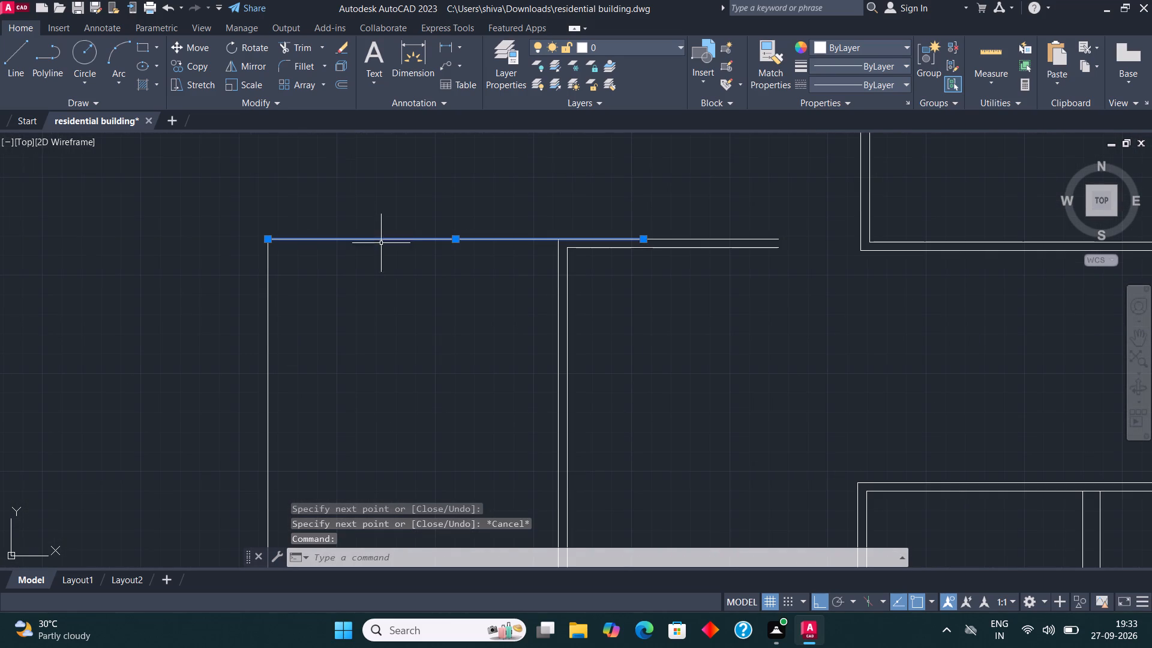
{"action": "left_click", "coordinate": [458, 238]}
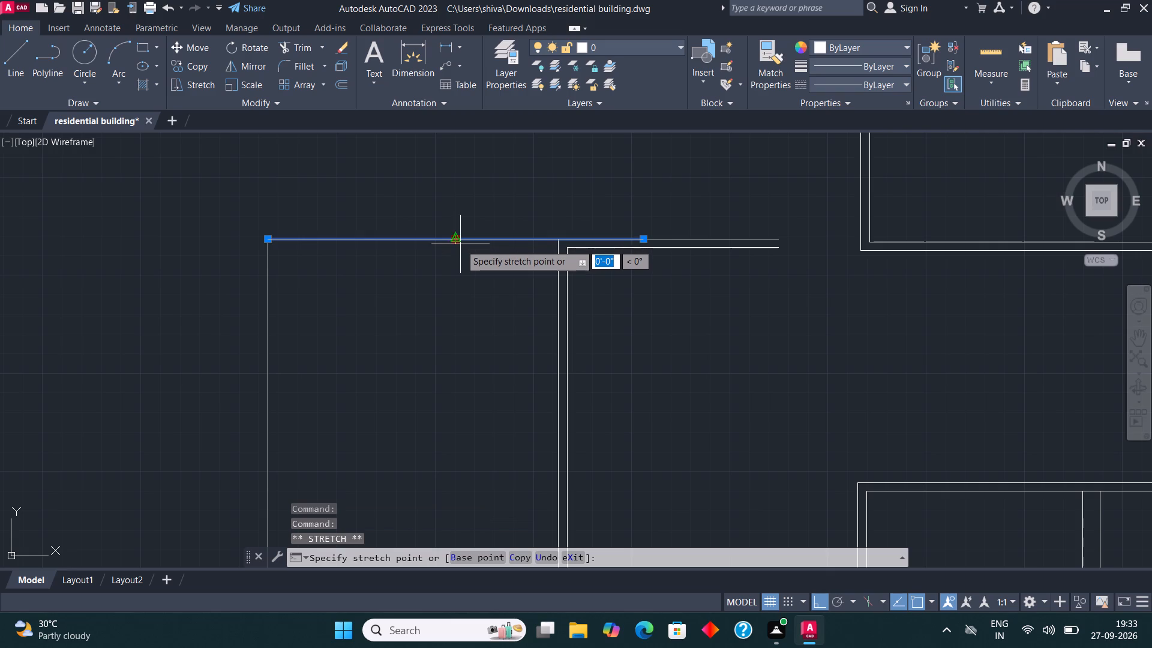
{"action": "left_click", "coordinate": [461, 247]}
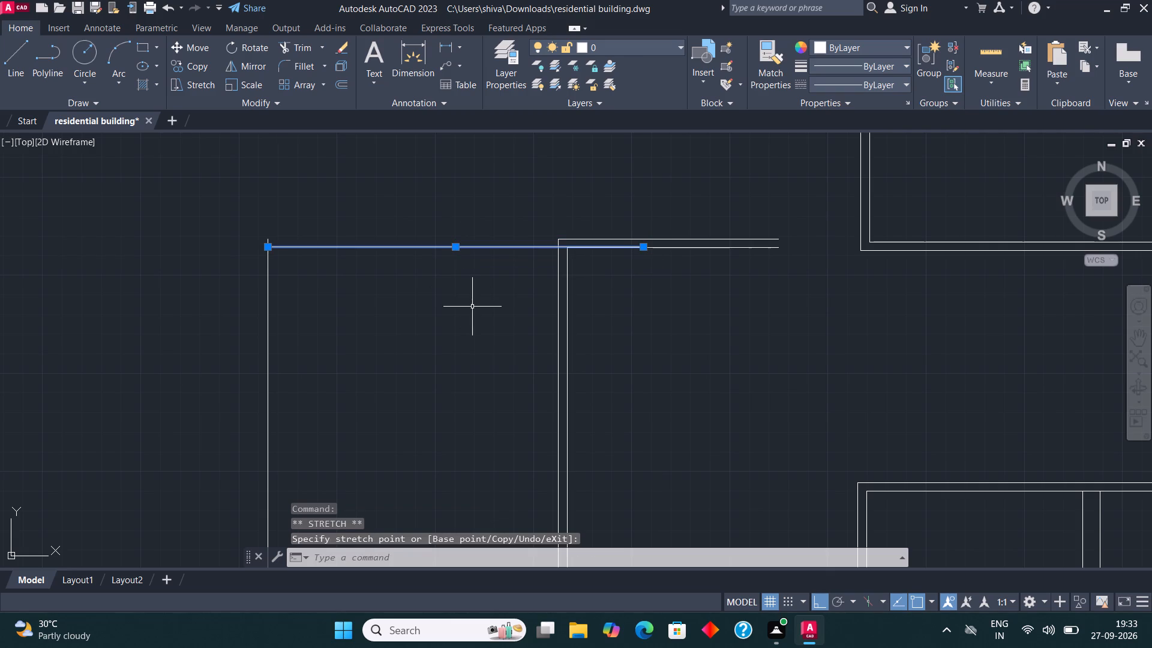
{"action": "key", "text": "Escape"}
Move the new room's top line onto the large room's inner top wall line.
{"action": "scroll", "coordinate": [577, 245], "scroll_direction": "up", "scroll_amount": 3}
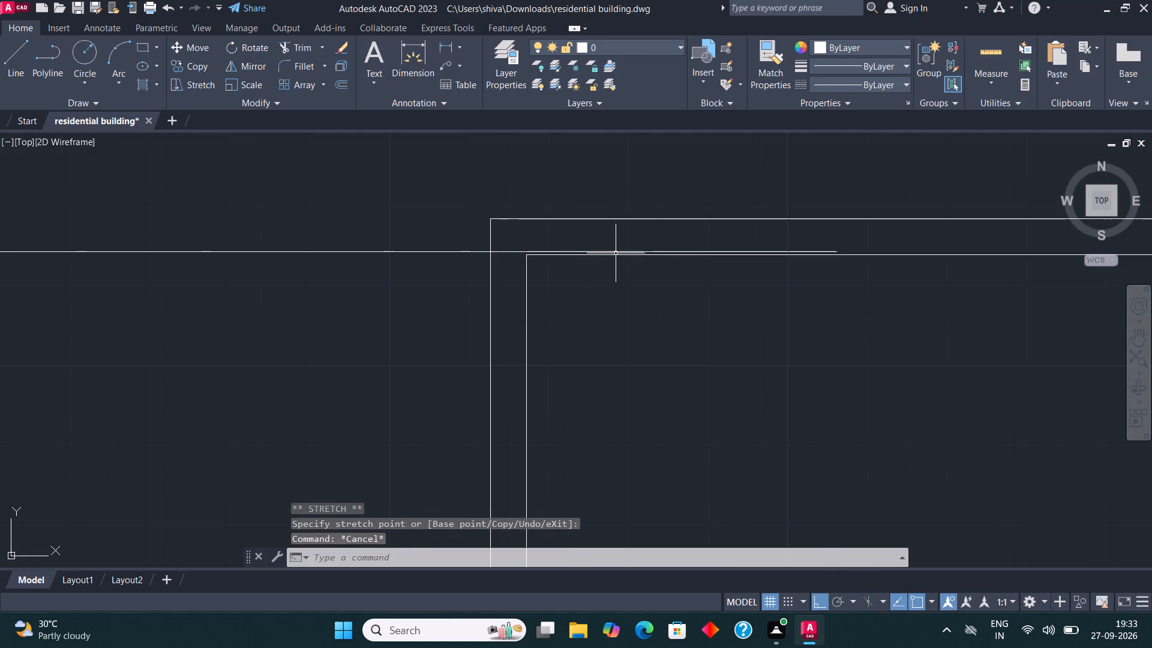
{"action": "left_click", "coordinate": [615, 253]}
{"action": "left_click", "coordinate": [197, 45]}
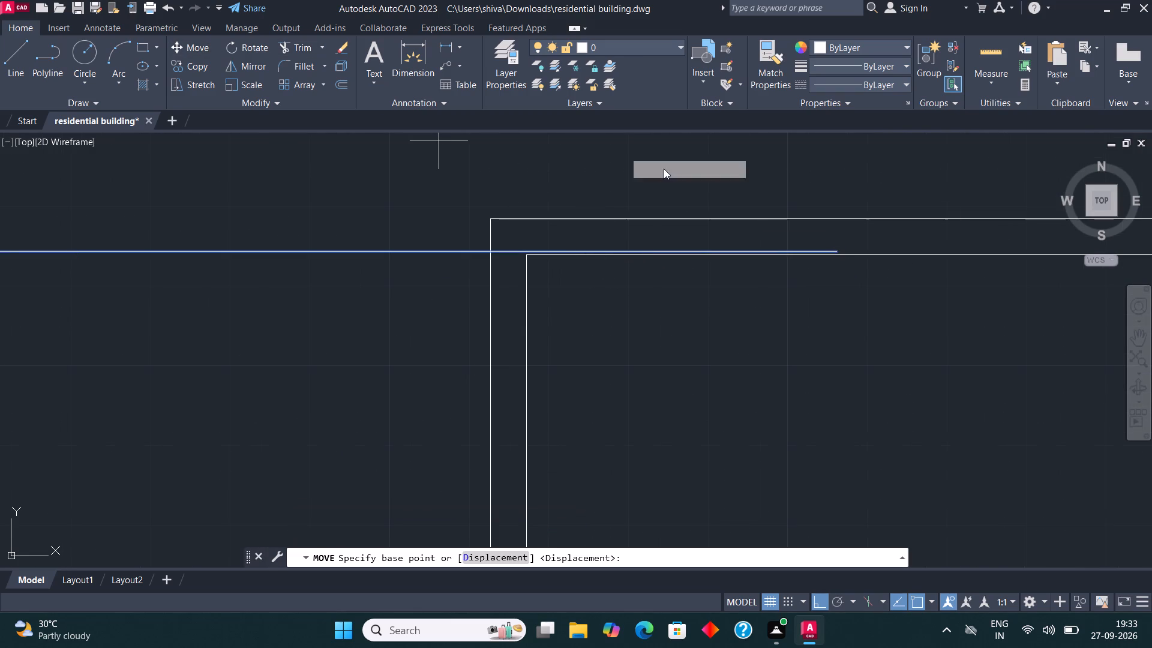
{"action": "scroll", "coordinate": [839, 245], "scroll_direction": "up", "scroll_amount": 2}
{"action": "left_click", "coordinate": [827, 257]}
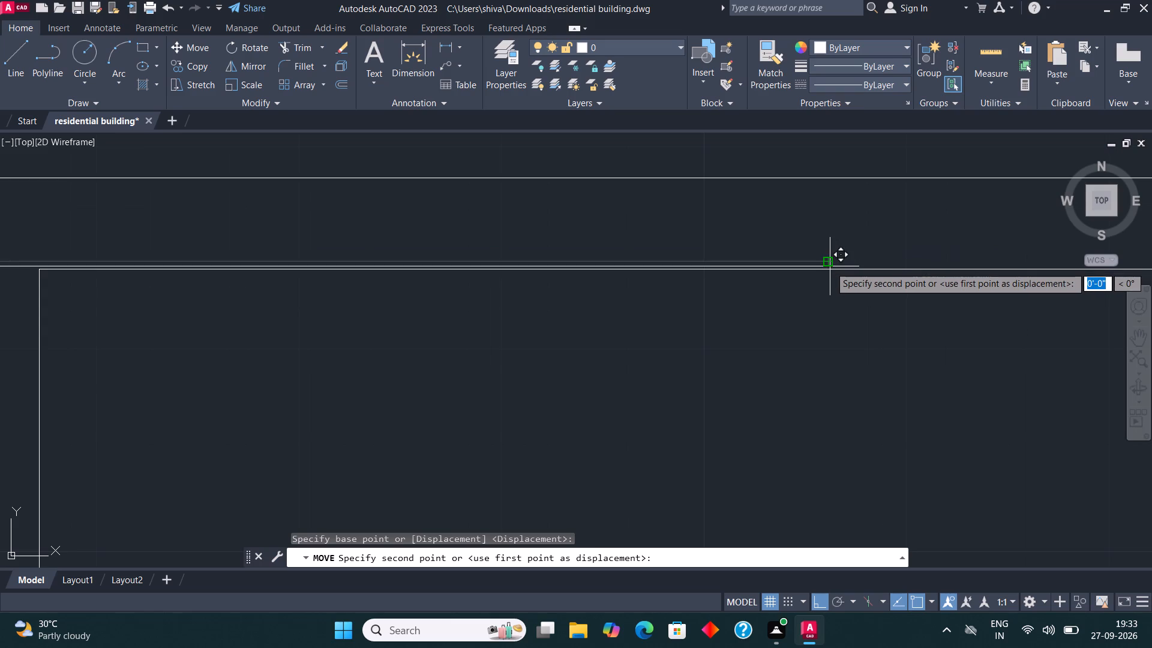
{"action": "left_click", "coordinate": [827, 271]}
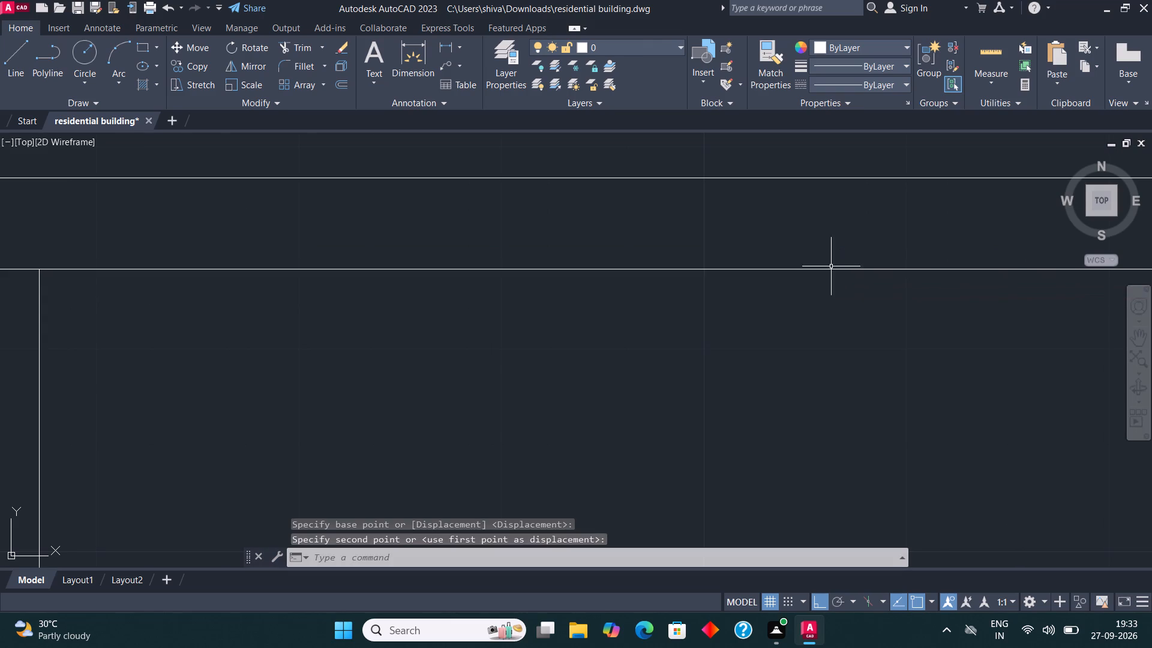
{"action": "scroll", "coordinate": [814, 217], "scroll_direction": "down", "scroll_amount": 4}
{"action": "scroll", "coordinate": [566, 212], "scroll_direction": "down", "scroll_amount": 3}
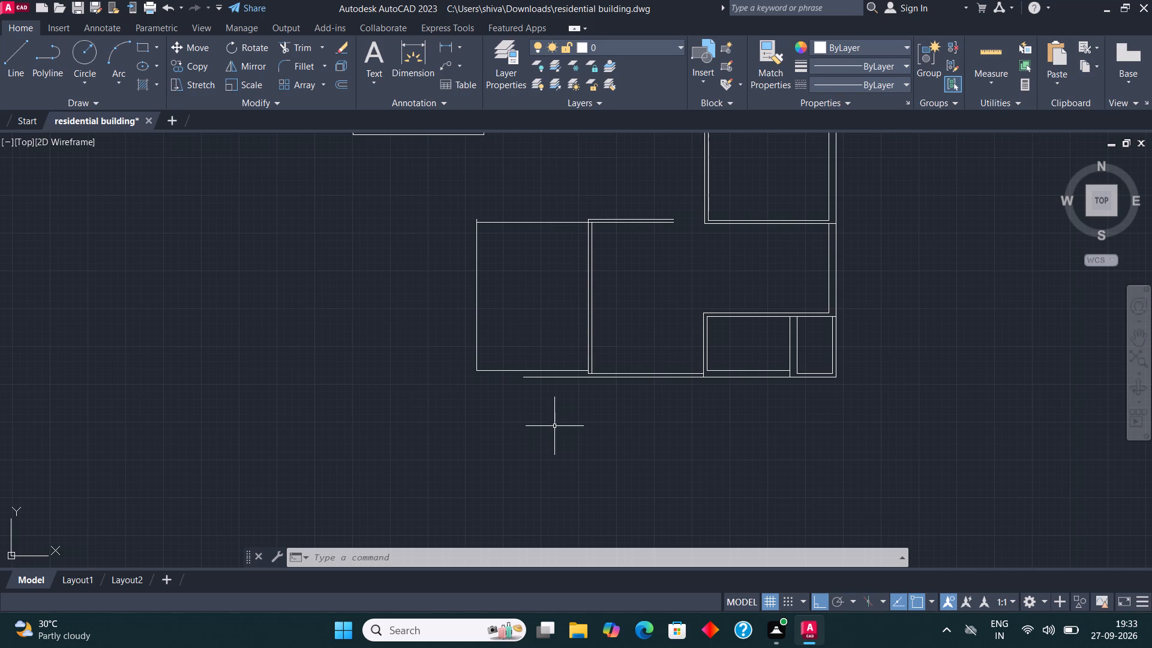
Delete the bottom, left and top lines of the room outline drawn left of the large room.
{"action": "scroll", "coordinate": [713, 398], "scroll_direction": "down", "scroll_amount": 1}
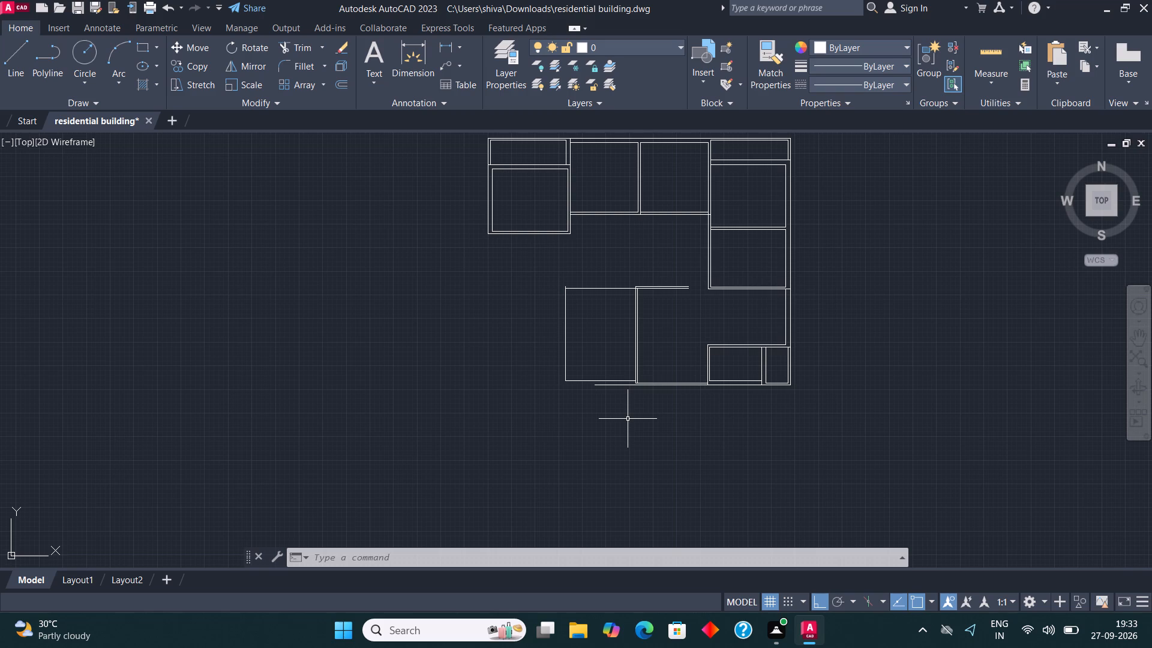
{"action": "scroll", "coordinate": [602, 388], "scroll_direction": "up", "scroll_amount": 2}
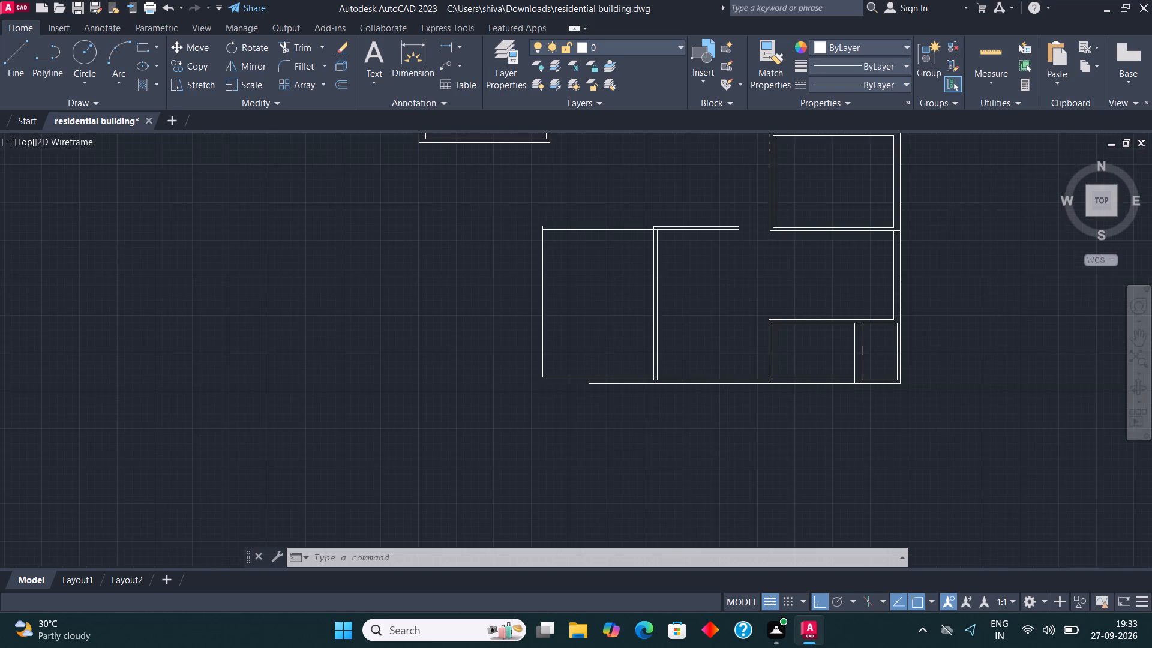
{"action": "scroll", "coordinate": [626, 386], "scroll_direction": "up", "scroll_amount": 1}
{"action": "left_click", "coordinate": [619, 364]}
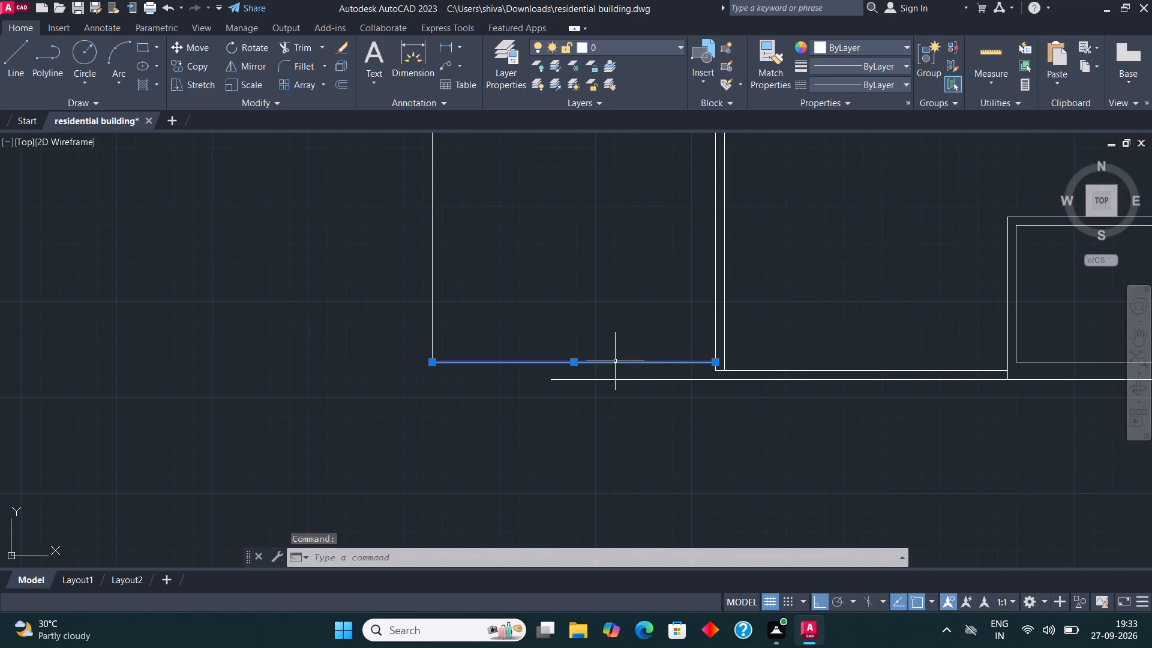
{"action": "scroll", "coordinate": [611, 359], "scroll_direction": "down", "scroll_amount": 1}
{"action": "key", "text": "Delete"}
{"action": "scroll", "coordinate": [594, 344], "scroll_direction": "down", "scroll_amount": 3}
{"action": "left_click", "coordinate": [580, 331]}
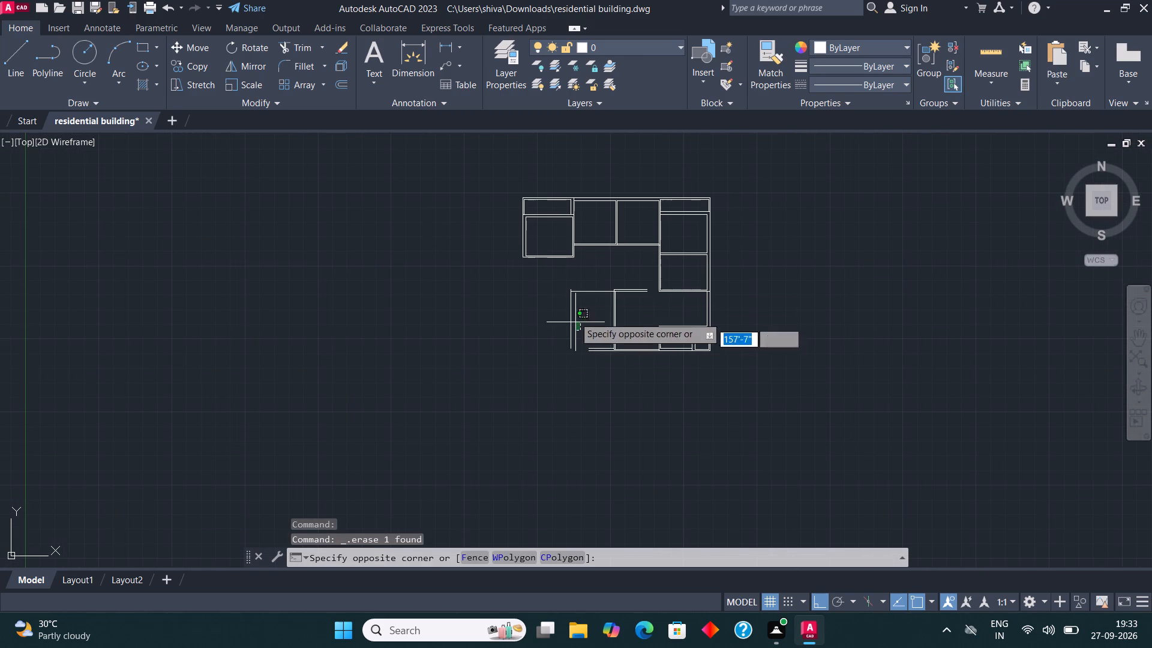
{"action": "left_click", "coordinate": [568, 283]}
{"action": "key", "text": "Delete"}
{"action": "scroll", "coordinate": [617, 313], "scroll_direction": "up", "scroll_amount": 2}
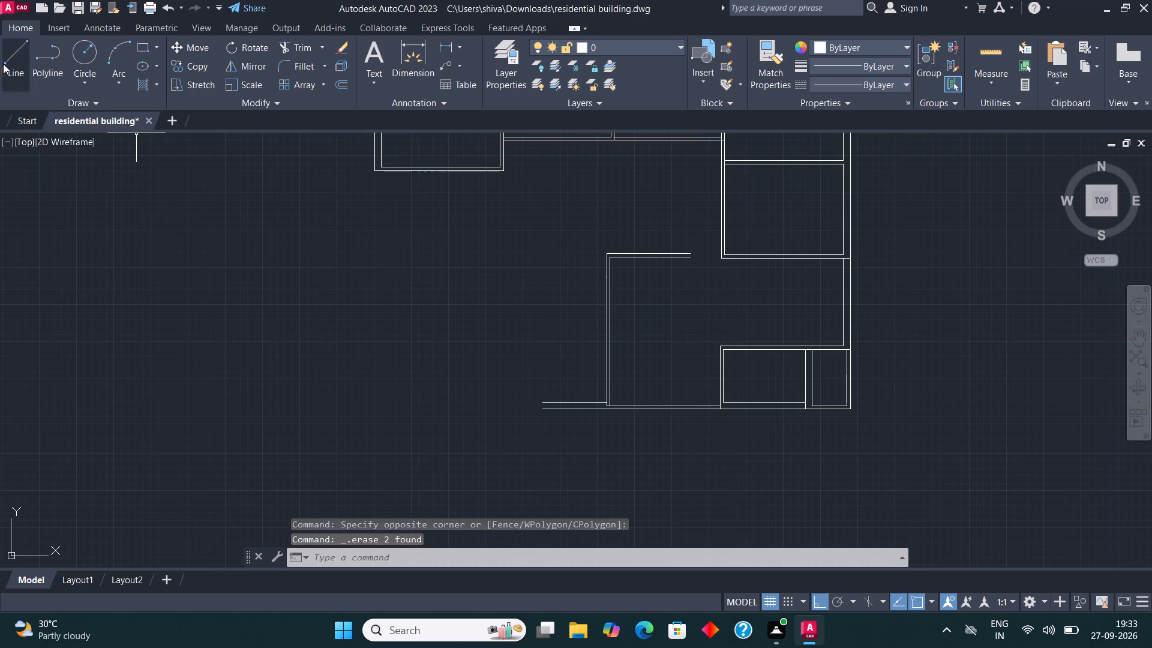
Delete the two leftover inner line pieces extending left from the large room's lower-left corner.
{"action": "left_click", "coordinate": [575, 402]}
{"action": "key", "text": "Delete"}
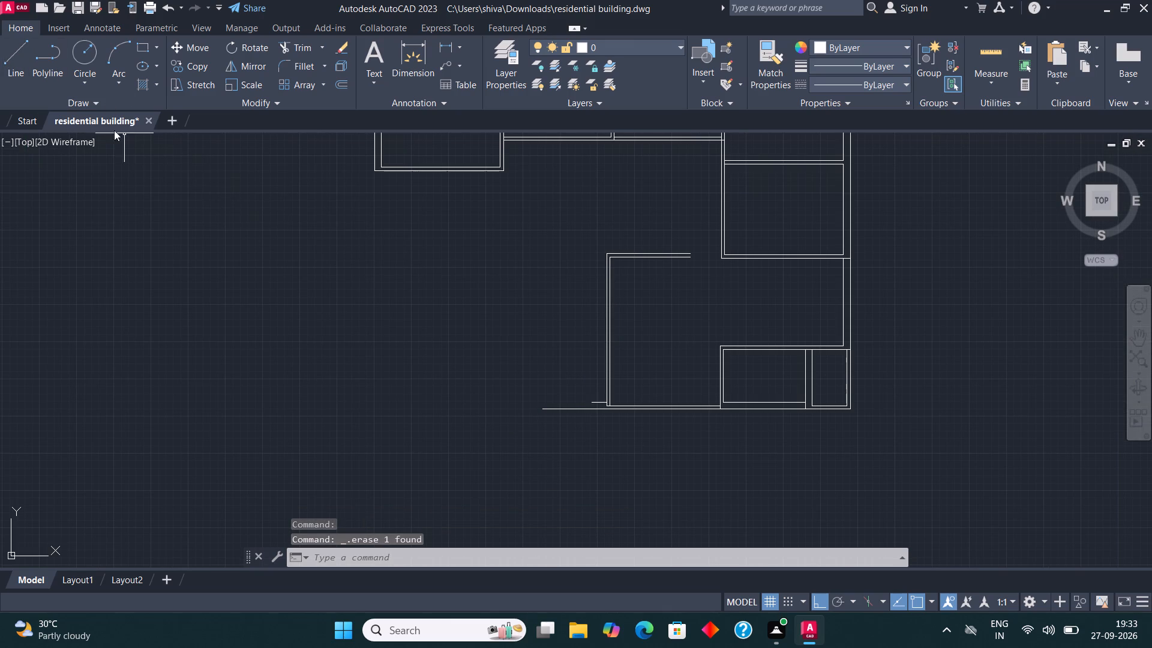
{"action": "left_click", "coordinate": [602, 403]}
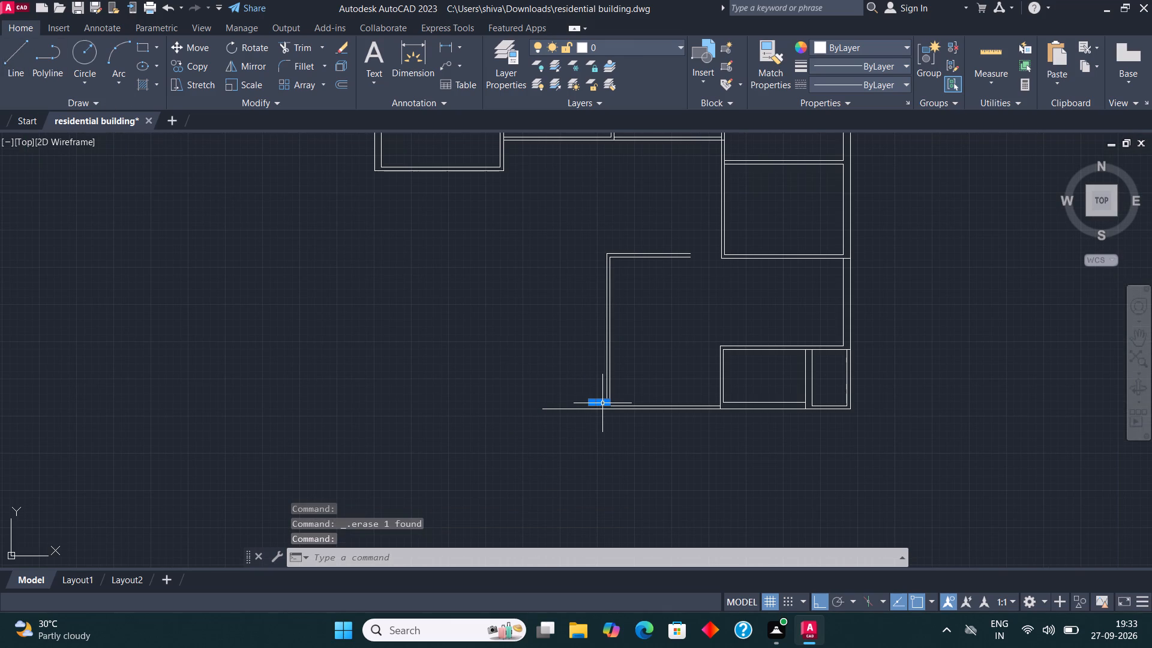
{"action": "key", "text": "Delete"}
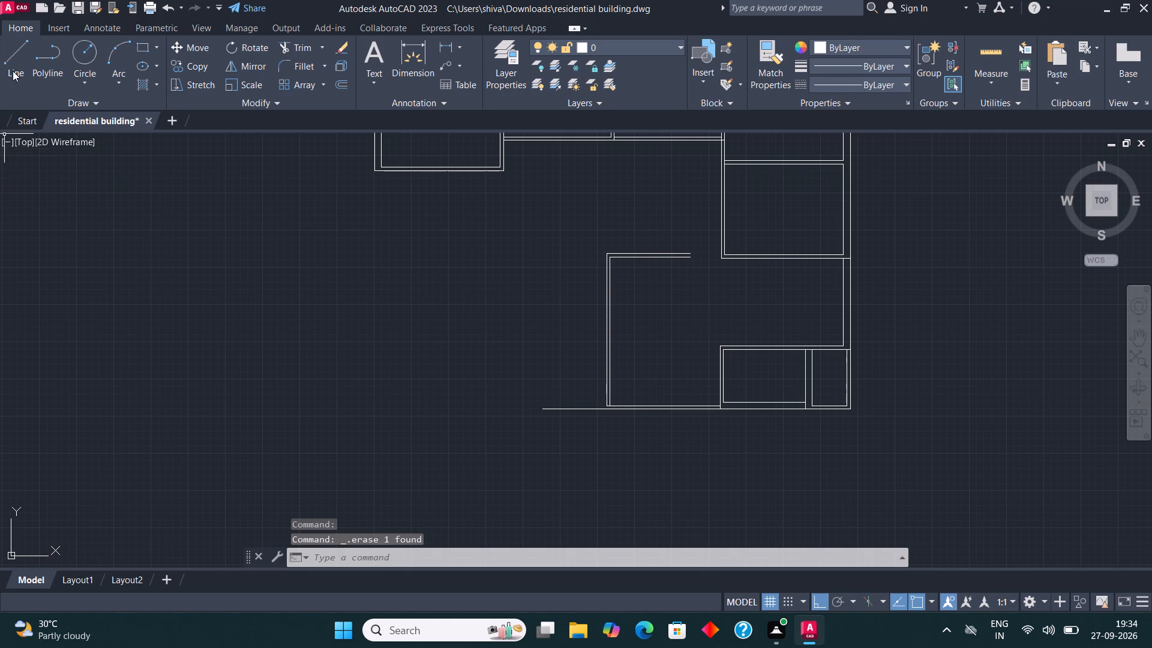
Draw a room outline from the large room's lower-left wall corner: 12'4" leftward, 16'8" up, and back right onto the large room's top wall.
{"action": "left_click", "coordinate": [13, 71]}
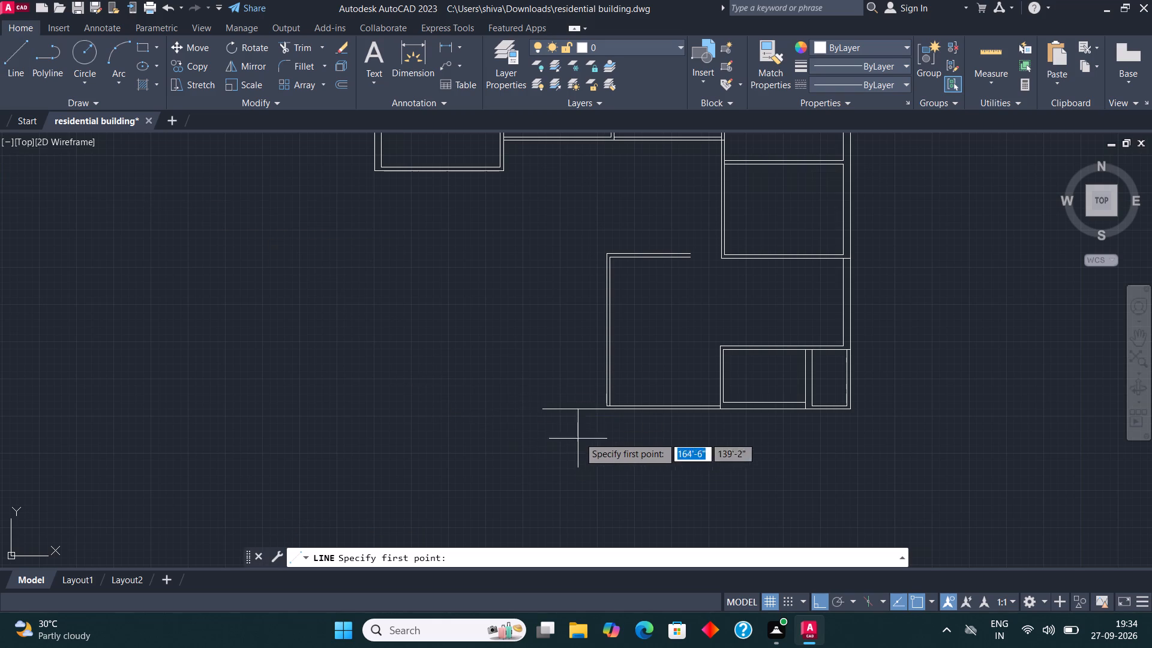
{"action": "scroll", "coordinate": [610, 418], "scroll_direction": "up", "scroll_amount": 2}
{"action": "left_click", "coordinate": [597, 387]}
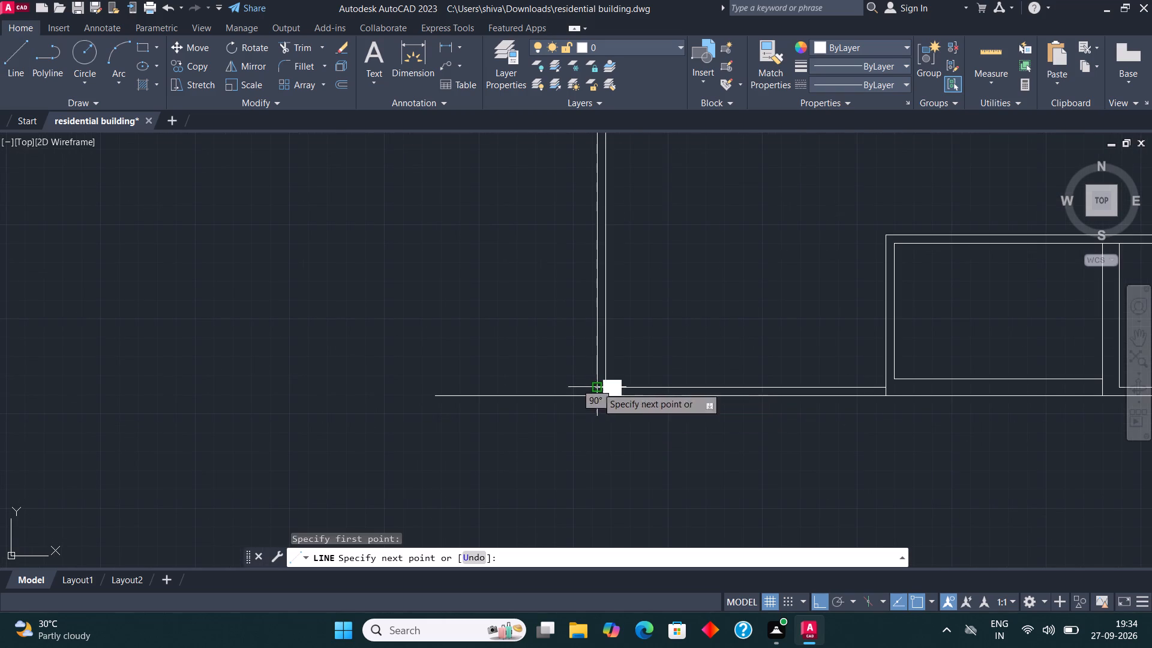
{"action": "type", "text": "12'4\""}
{"action": "key", "text": "Return"}
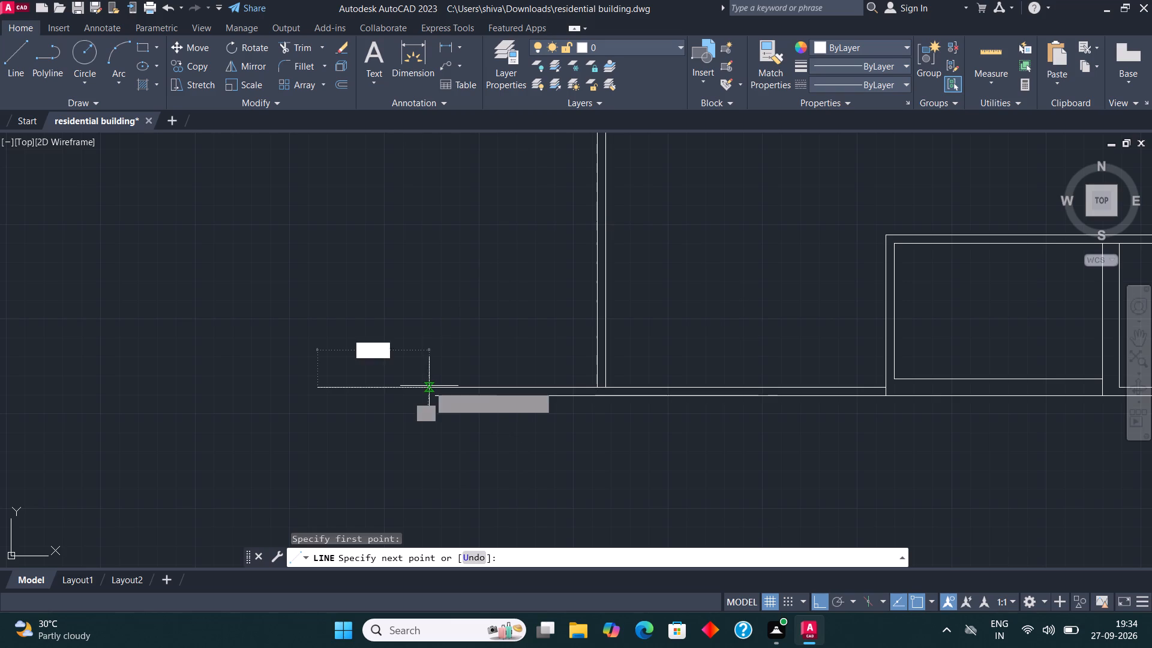
{"action": "scroll", "coordinate": [429, 386], "scroll_direction": "down", "scroll_amount": 3}
{"action": "scroll", "coordinate": [404, 339], "scroll_direction": "up", "scroll_amount": 2}
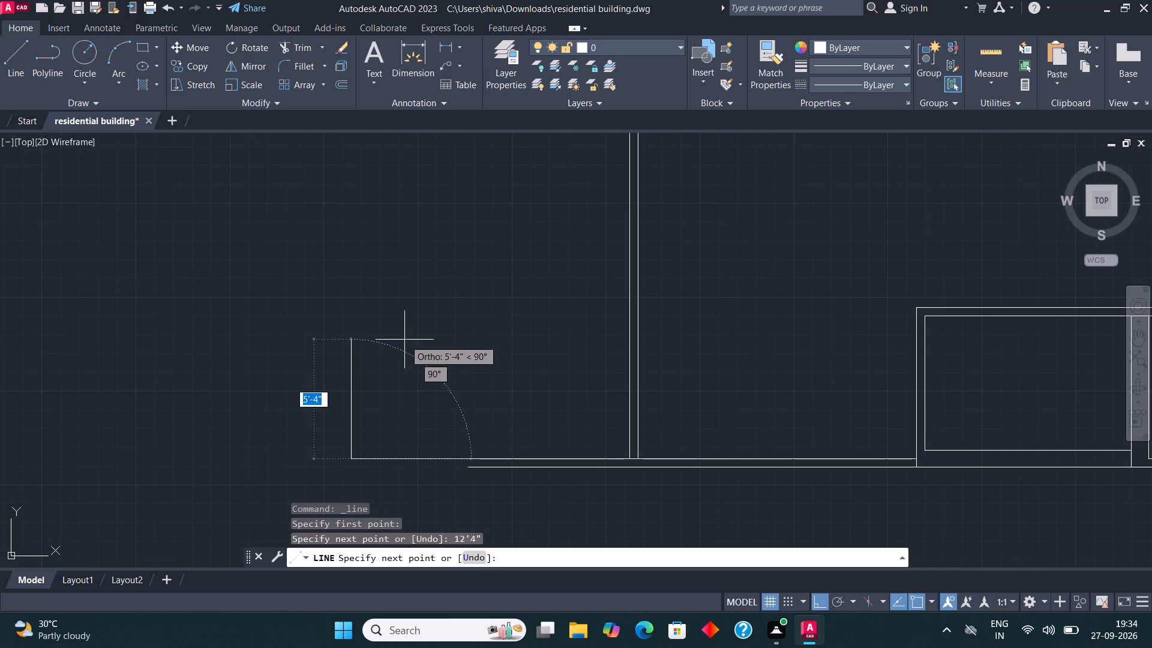
{"action": "type", "text": "16'"}
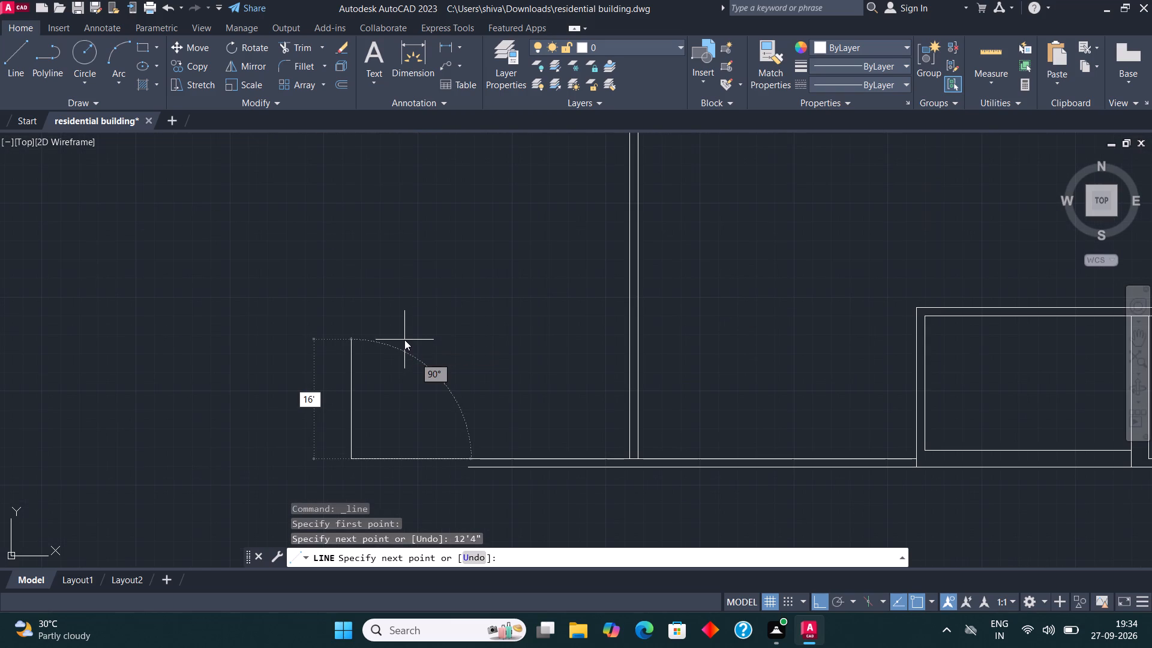
{"action": "type", "text": "8\""}
{"action": "key", "text": "Return"}
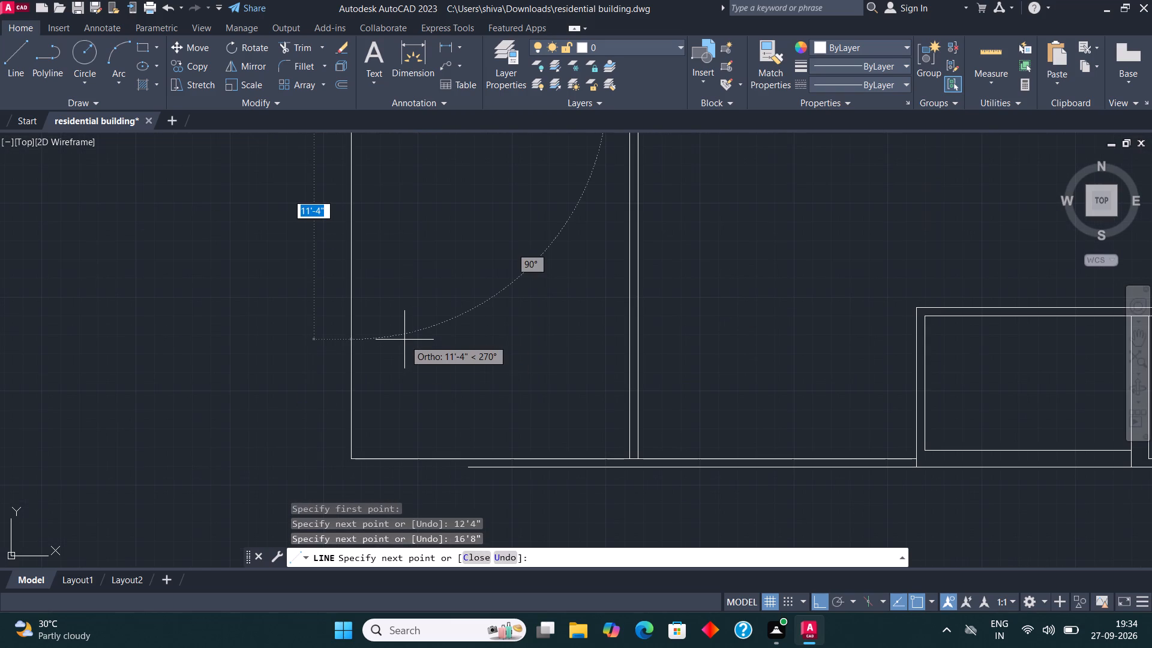
{"action": "scroll", "coordinate": [404, 340], "scroll_direction": "down", "scroll_amount": 2}
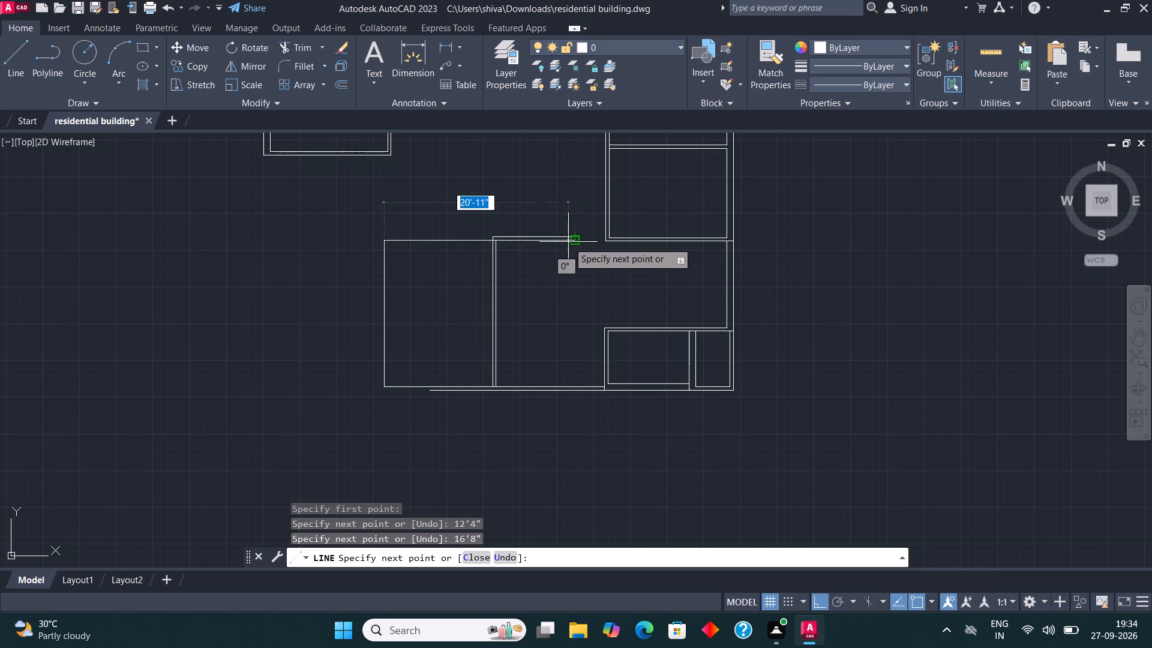
{"action": "left_click", "coordinate": [568, 243]}
{"action": "key", "text": "Escape"}
{"action": "scroll", "coordinate": [576, 272], "scroll_direction": "down", "scroll_amount": 2}
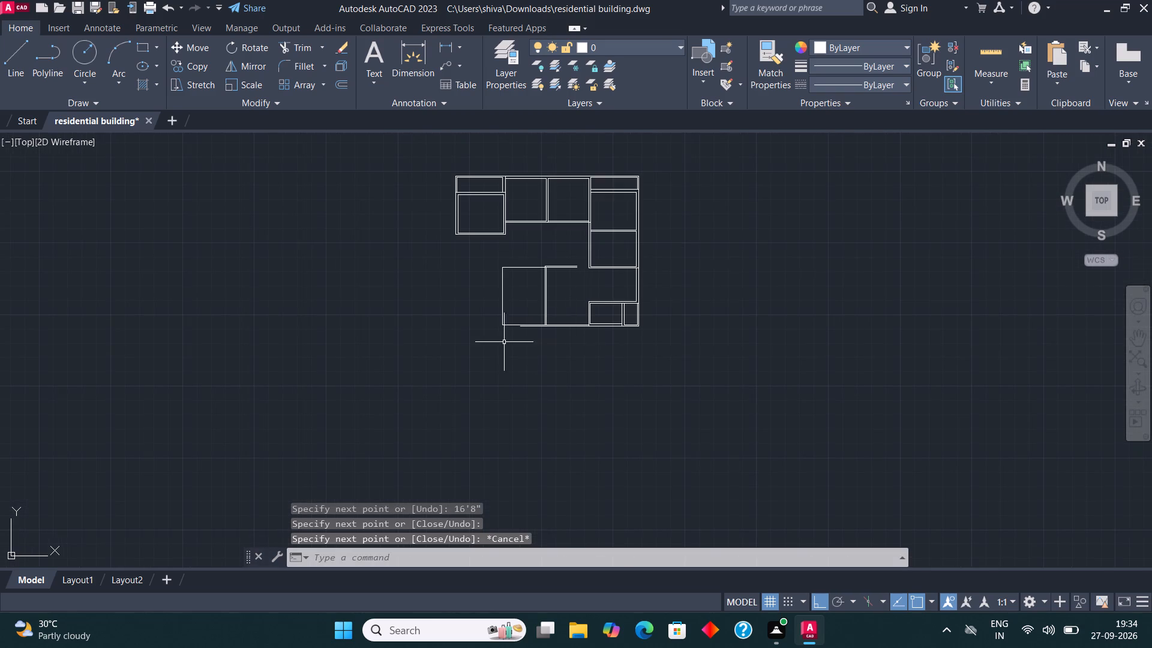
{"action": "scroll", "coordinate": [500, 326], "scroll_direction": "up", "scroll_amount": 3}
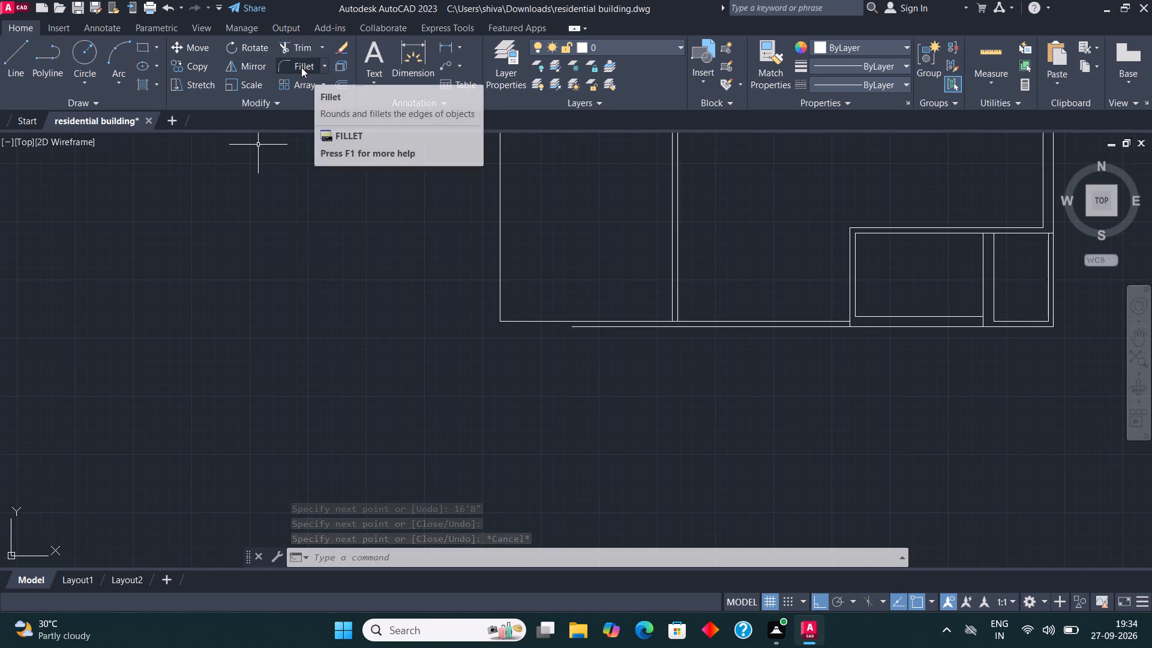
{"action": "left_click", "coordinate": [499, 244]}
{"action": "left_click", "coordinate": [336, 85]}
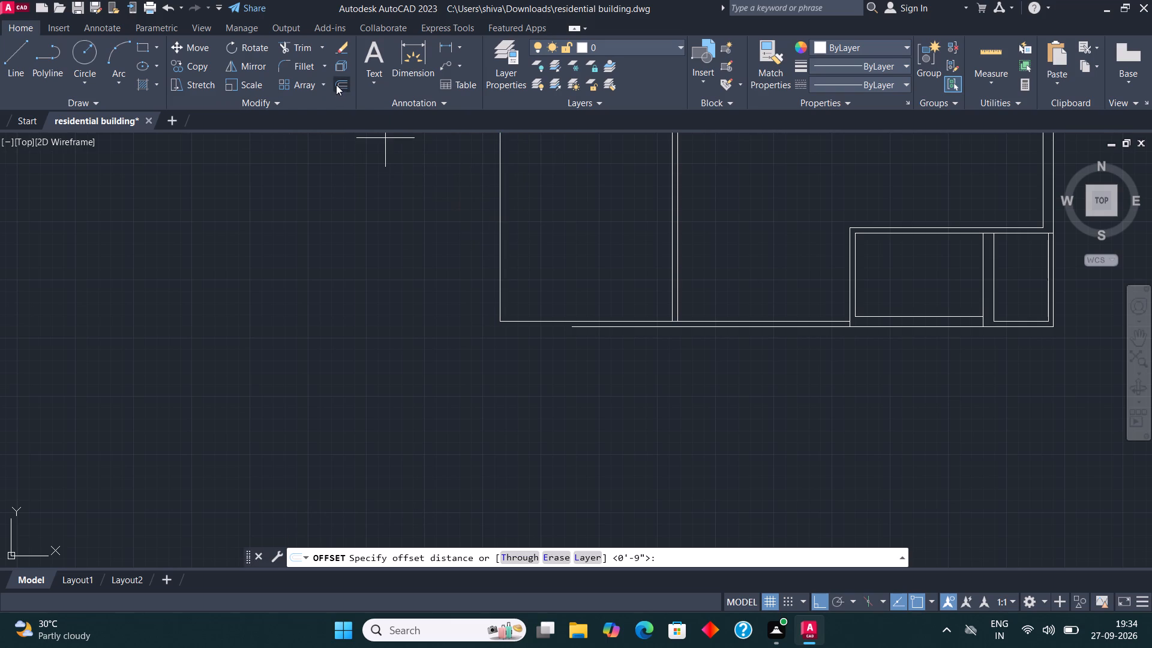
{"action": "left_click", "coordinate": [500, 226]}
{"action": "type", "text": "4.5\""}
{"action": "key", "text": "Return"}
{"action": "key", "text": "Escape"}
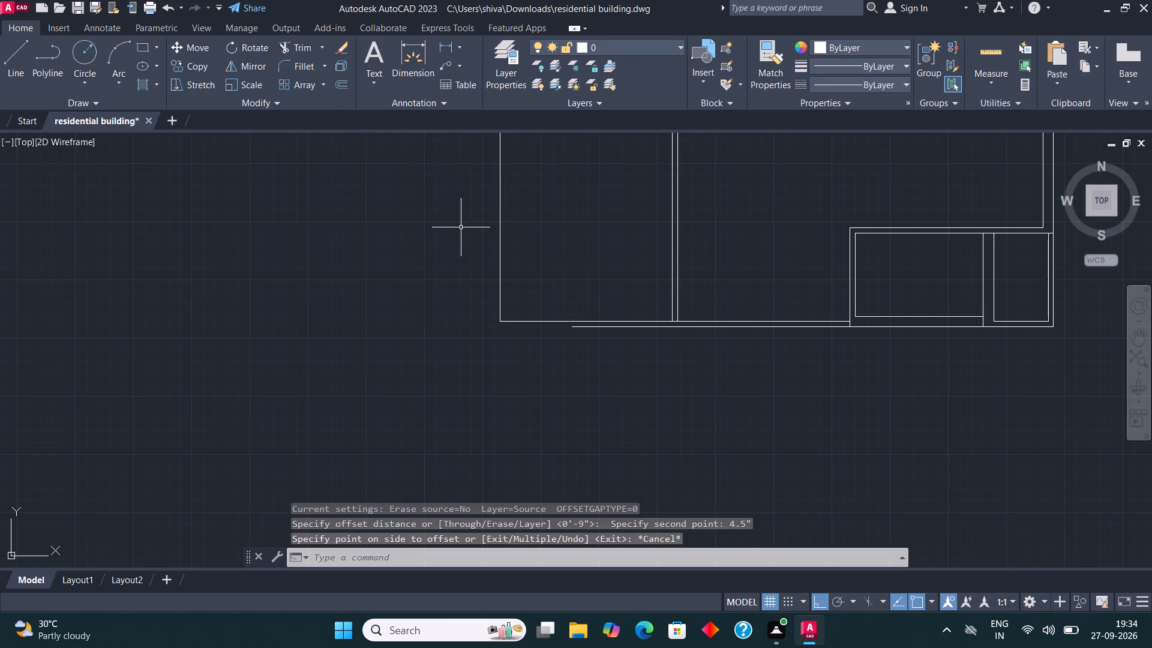
Offset the new room's left line 4.5" outward to form the outer face of its left wall.
{"action": "left_click_drag", "start_coordinate": [504, 271], "coordinate": [496, 266]}
{"action": "left_click", "coordinate": [484, 251]}
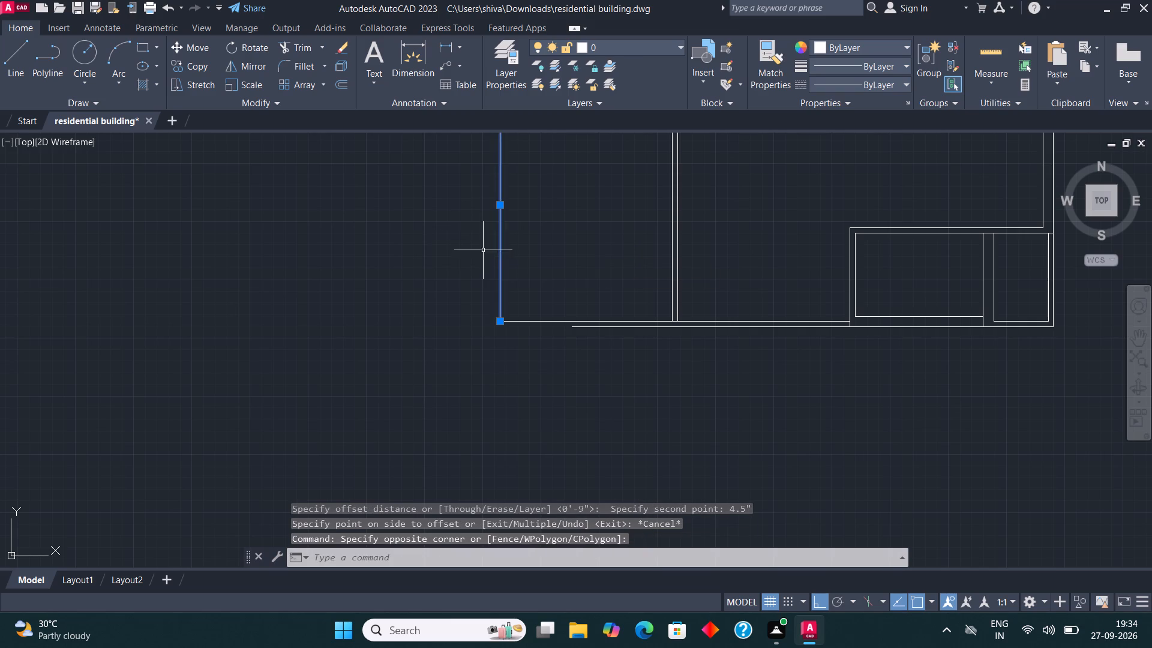
{"action": "left_click", "coordinate": [338, 79]}
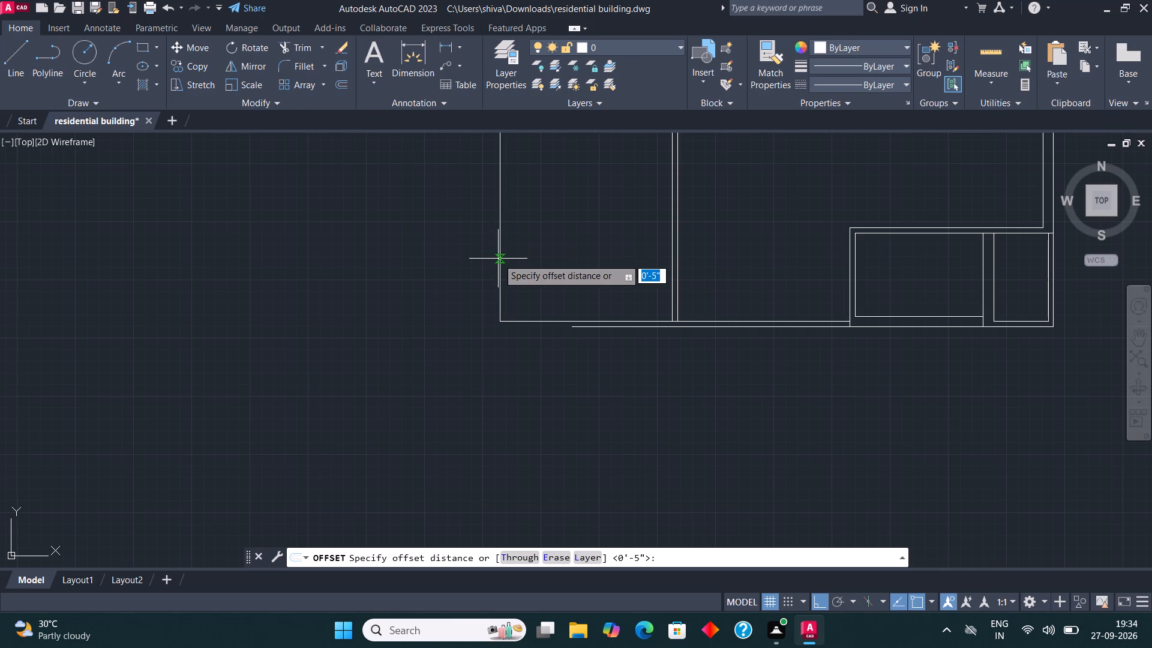
{"action": "left_click", "coordinate": [499, 260]}
{"action": "type", "text": "4.5\""}
{"action": "key", "text": "Return"}
{"action": "left_click", "coordinate": [465, 264]}
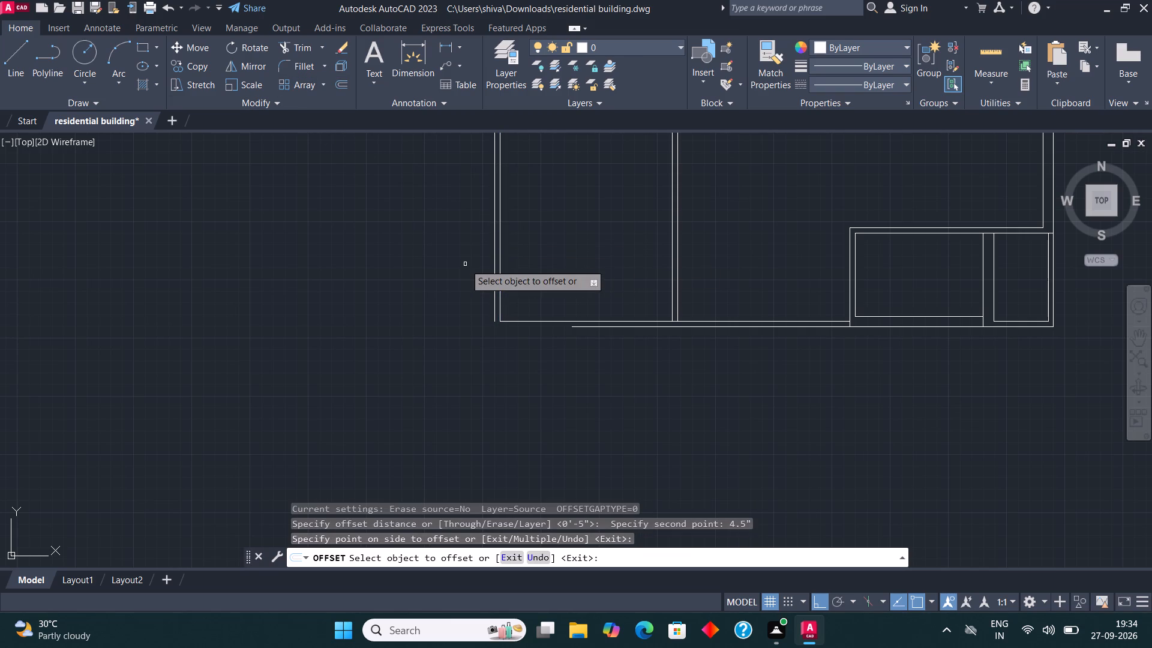
Fillet the outer left wall line with the outer bottom wall line to close the new room's lower-left corner.
{"action": "left_click", "coordinate": [311, 61]}
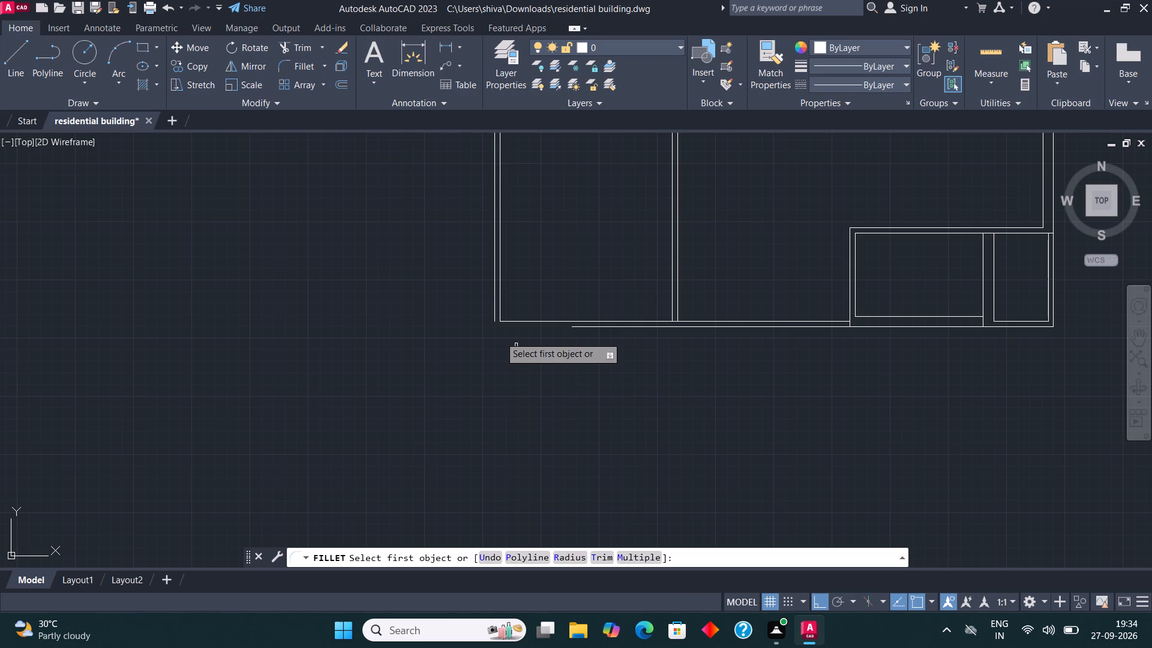
{"action": "left_click", "coordinate": [494, 317]}
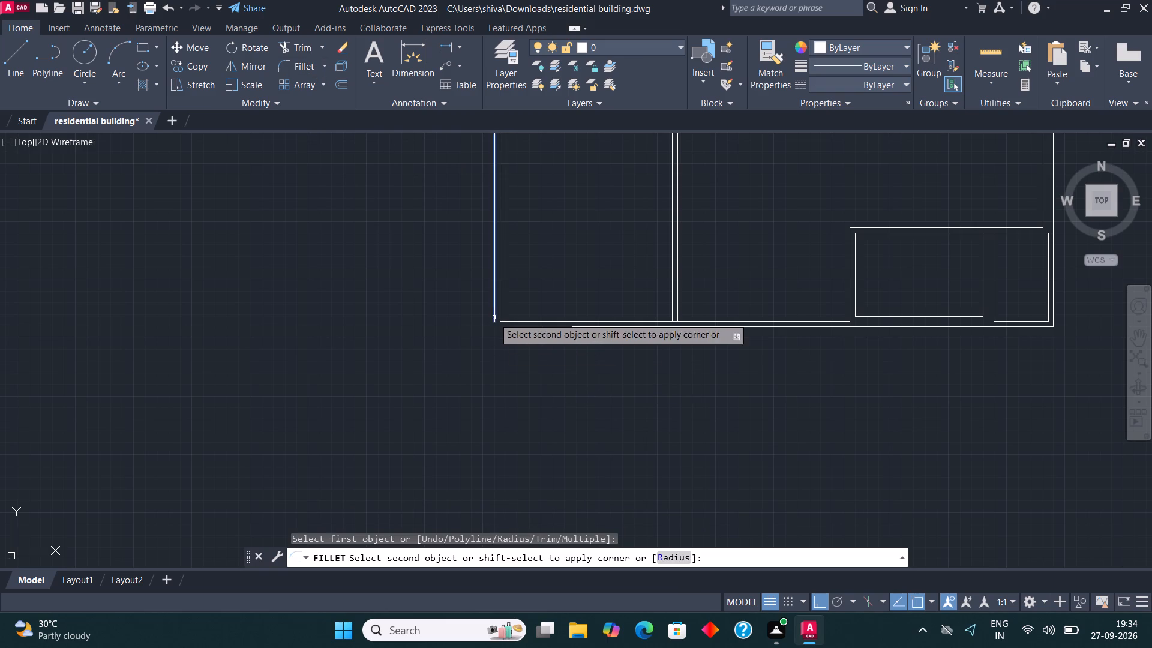
{"action": "left_click", "coordinate": [576, 328]}
Draw the outer top wall line leftward from the large room's outer top-left corner and fillet it with the new room's outer left line.
{"action": "scroll", "coordinate": [575, 436], "scroll_direction": "down", "scroll_amount": 2}
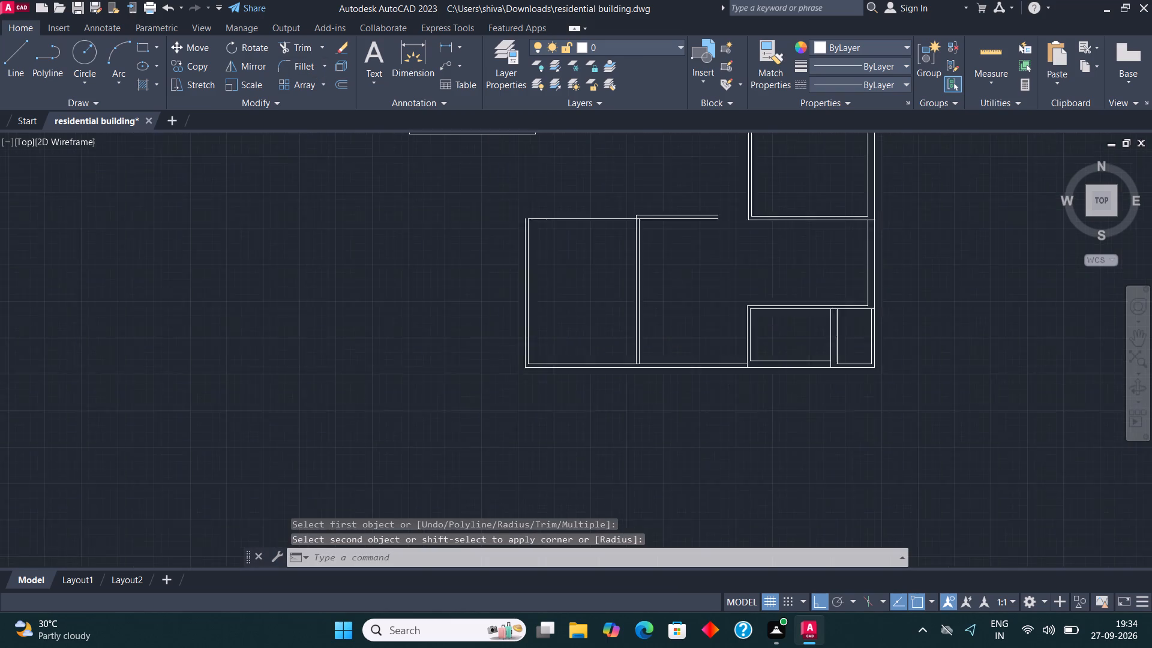
{"action": "scroll", "coordinate": [605, 313], "scroll_direction": "up", "scroll_amount": 3}
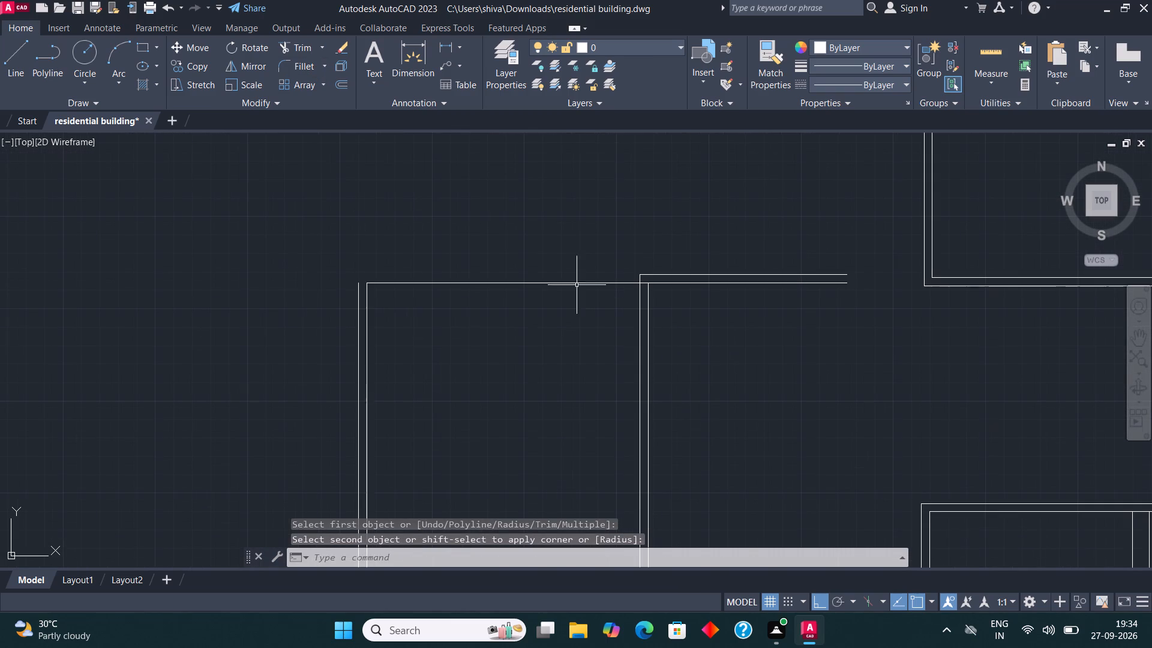
{"action": "left_click", "coordinate": [13, 58]}
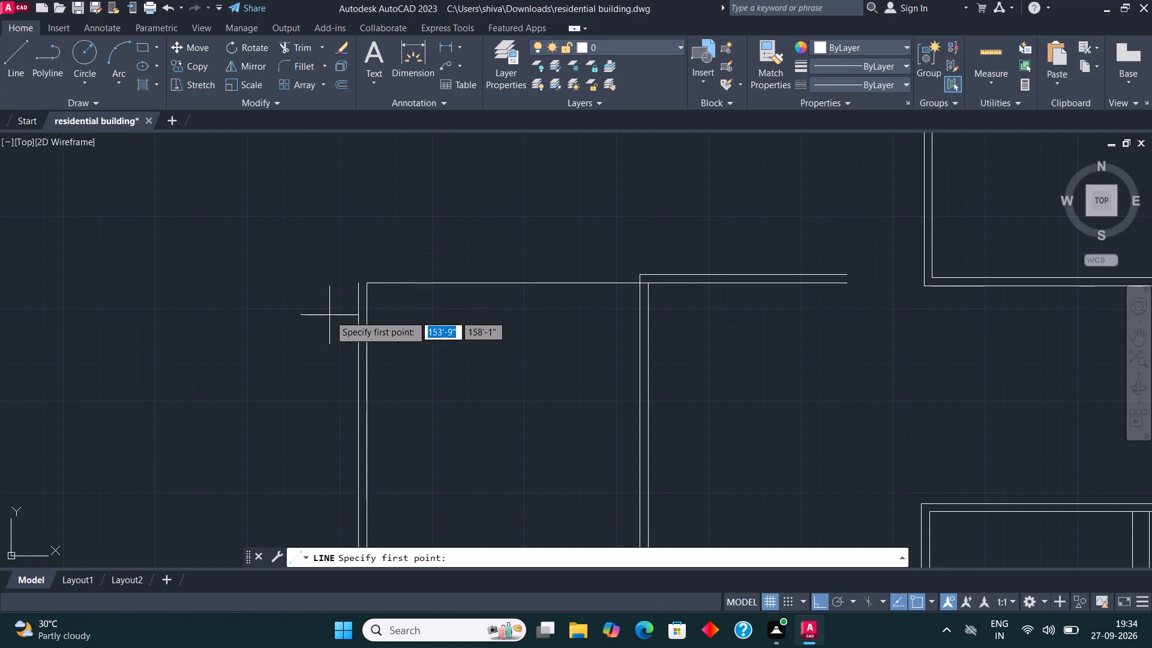
{"action": "left_click", "coordinate": [641, 276]}
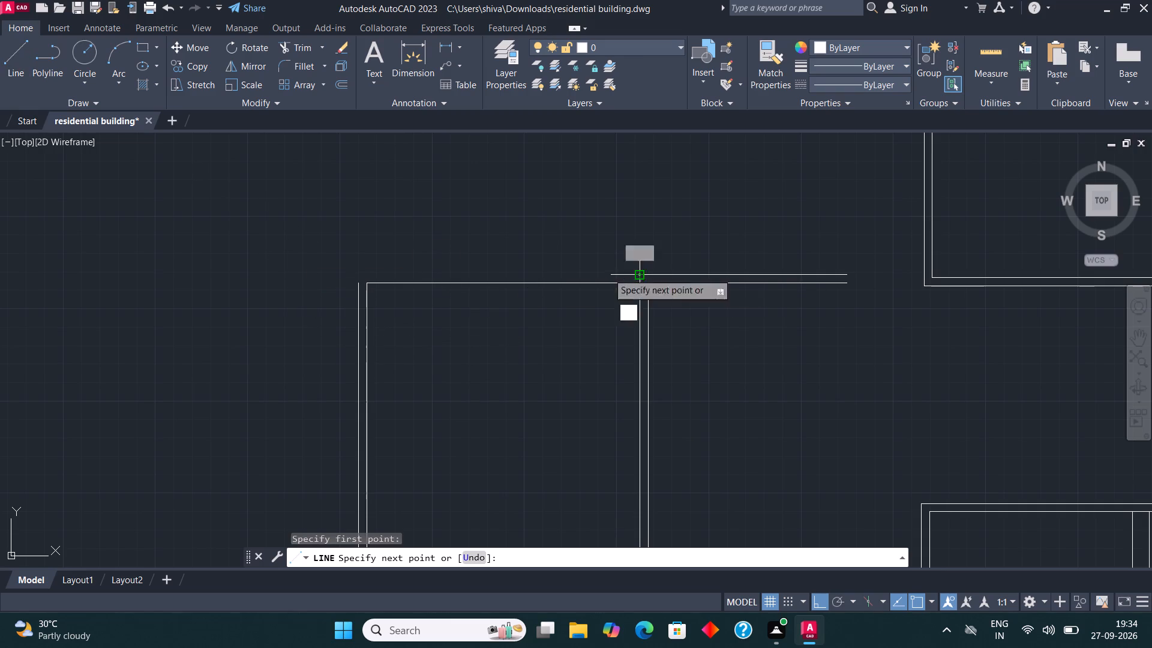
{"action": "left_click", "coordinate": [275, 275]}
{"action": "left_click", "coordinate": [300, 70]}
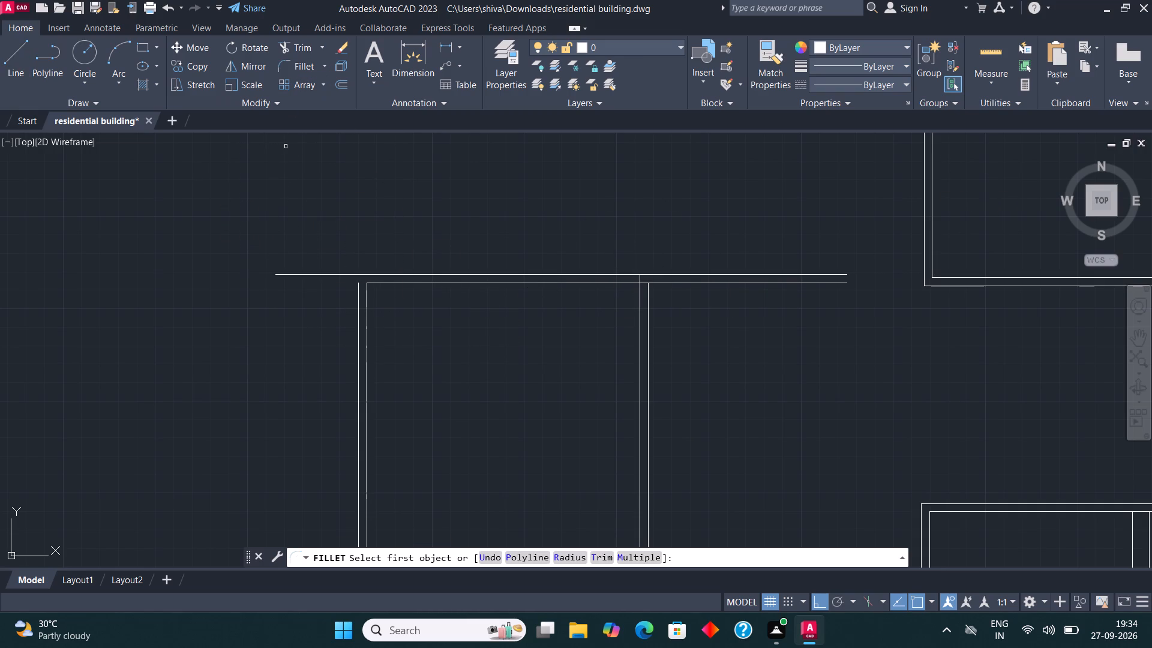
{"action": "left_click", "coordinate": [358, 302]}
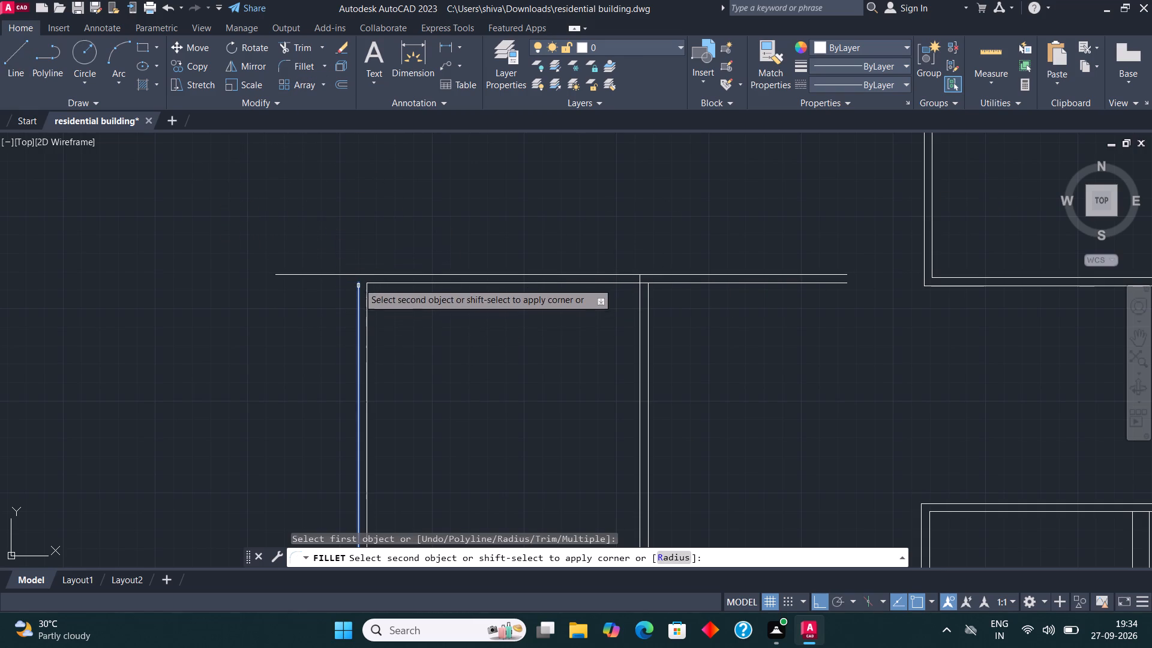
{"action": "left_click", "coordinate": [358, 276]}
Draw a 9" line leftward from the new room's outer left wall, level with its inner bottom wall line.
{"action": "scroll", "coordinate": [407, 241], "scroll_direction": "down", "scroll_amount": 4}
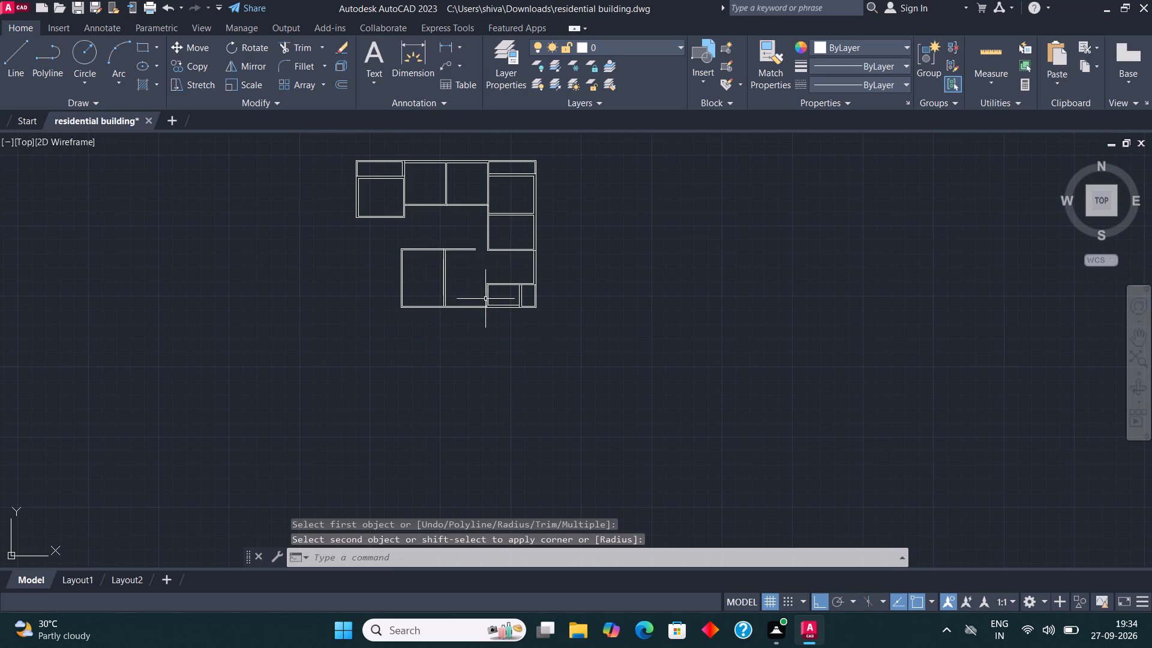
{"action": "scroll", "coordinate": [325, 260], "scroll_direction": "up", "scroll_amount": 1}
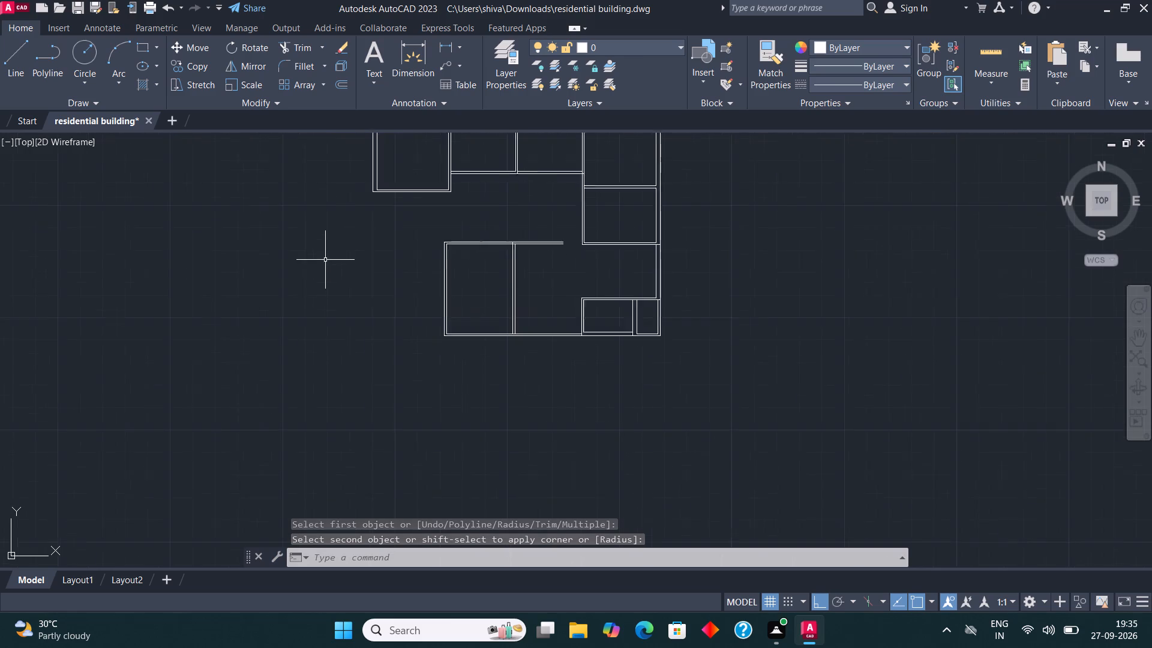
{"action": "scroll", "coordinate": [325, 260], "scroll_direction": "up", "scroll_amount": 1}
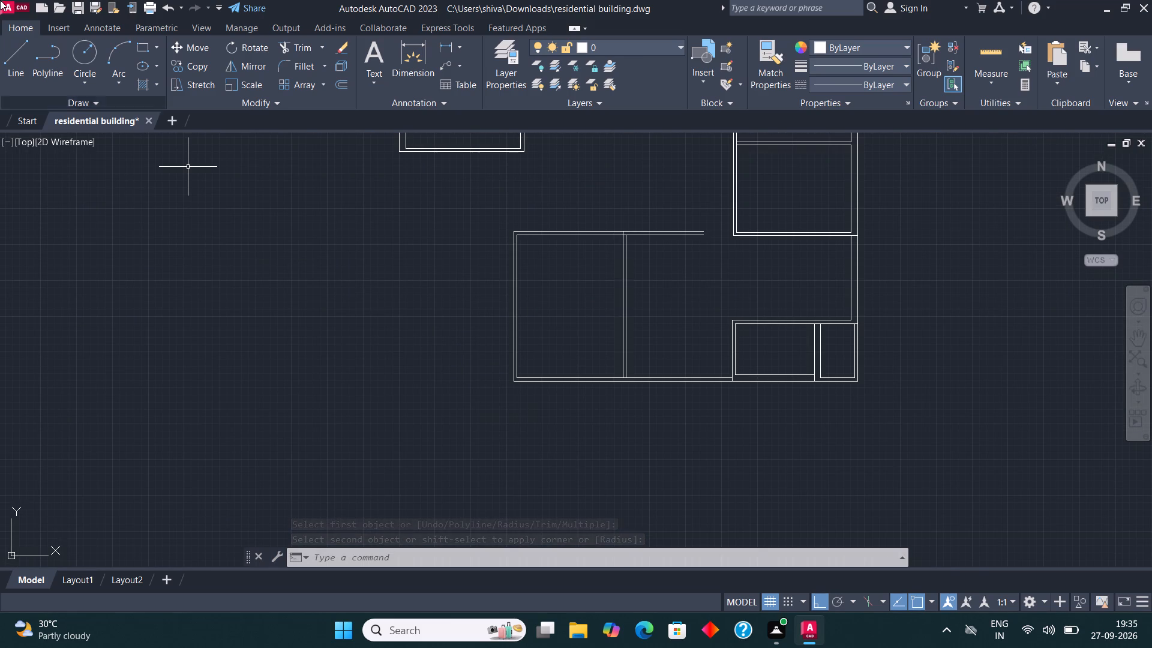
{"action": "left_click", "coordinate": [18, 54]}
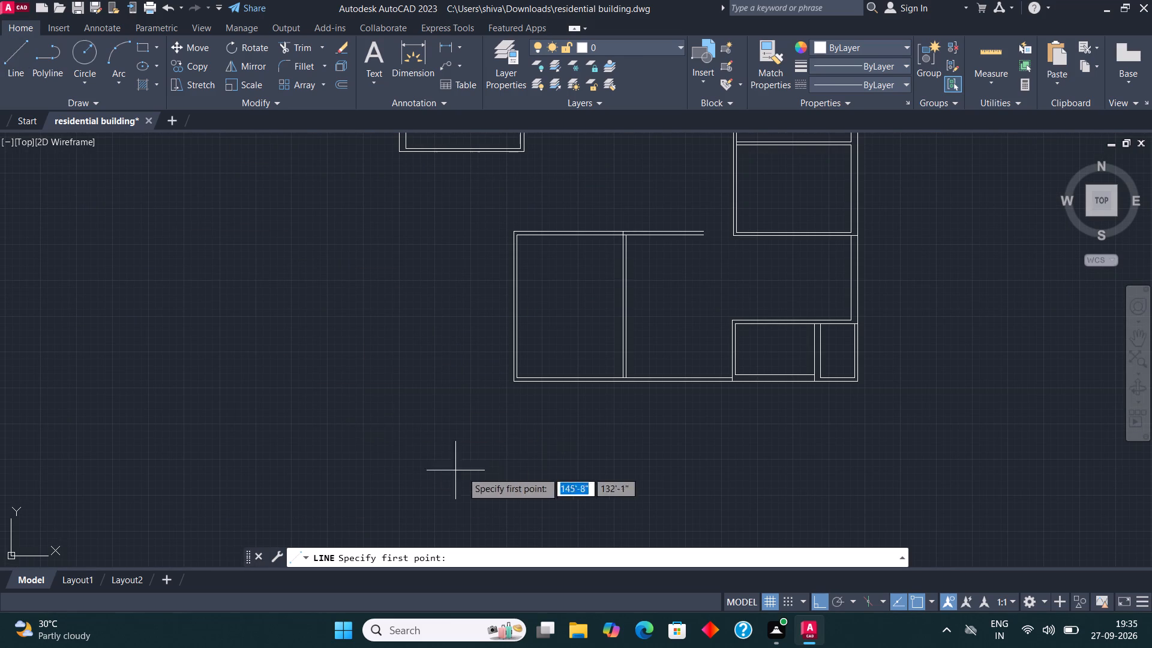
{"action": "scroll", "coordinate": [500, 472], "scroll_direction": "up", "scroll_amount": 2}
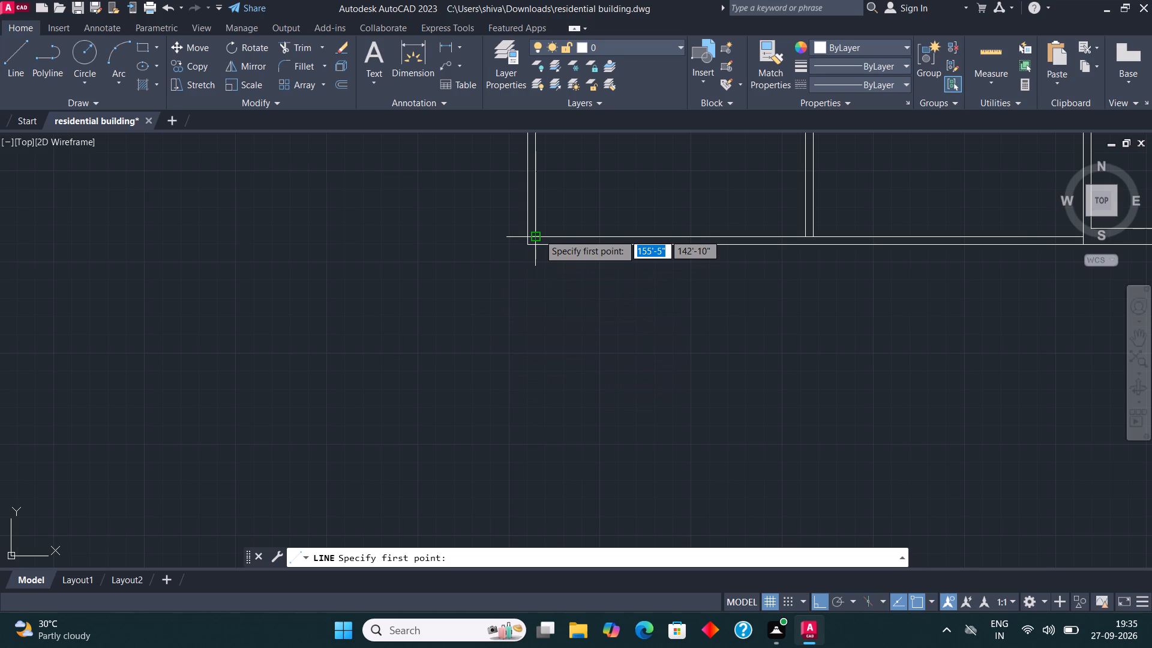
{"action": "left_click", "coordinate": [527, 236]}
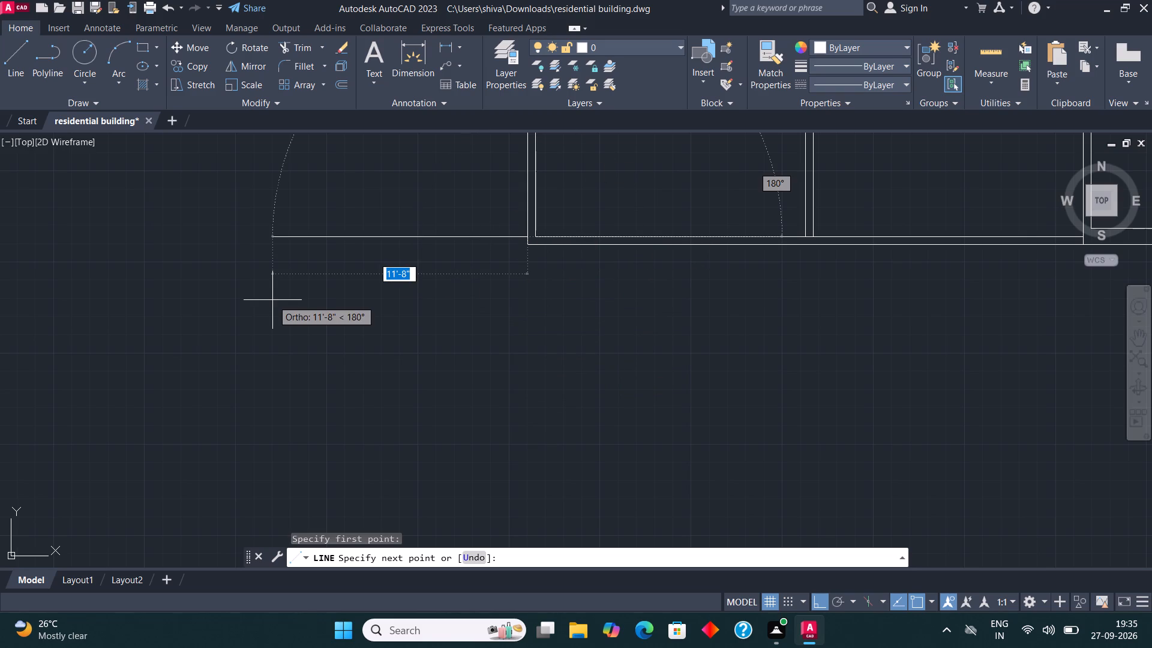
{"action": "key", "text": "9"}
{"action": "key", "text": "Return"}
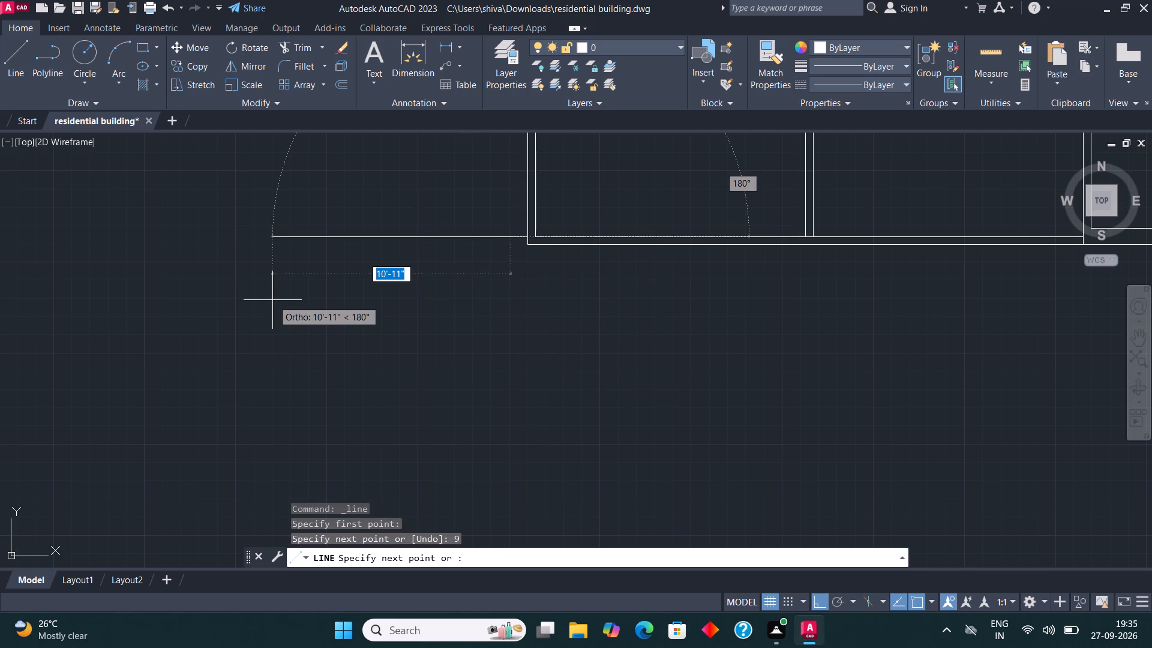
{"action": "key", "text": "BackSpace"}
{"action": "key", "text": "BackSpace"}
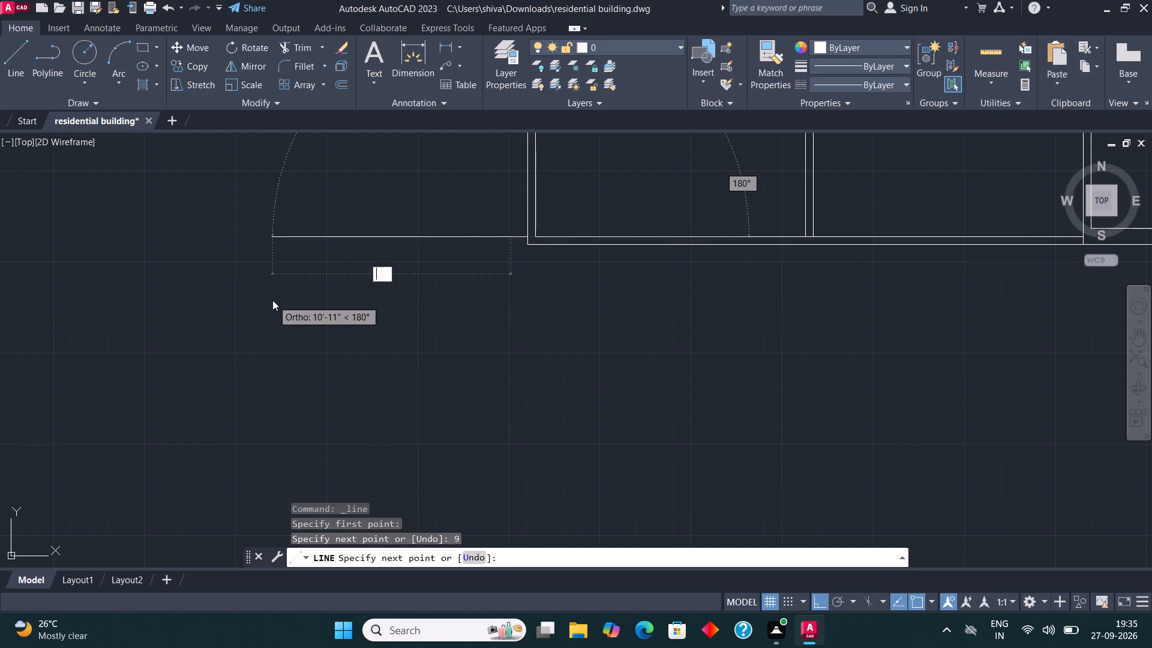
{"action": "key", "text": "Escape"}
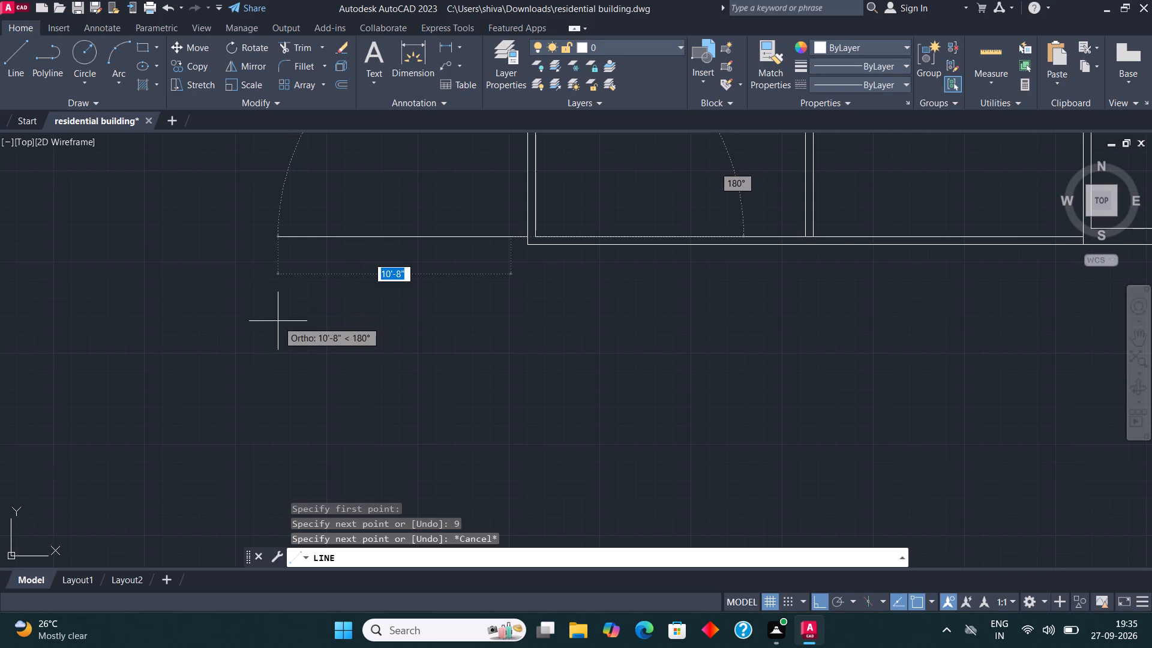
{"action": "scroll", "coordinate": [284, 343], "scroll_direction": "down", "scroll_amount": 1}
{"action": "scroll", "coordinate": [259, 313], "scroll_direction": "up", "scroll_amount": 1}
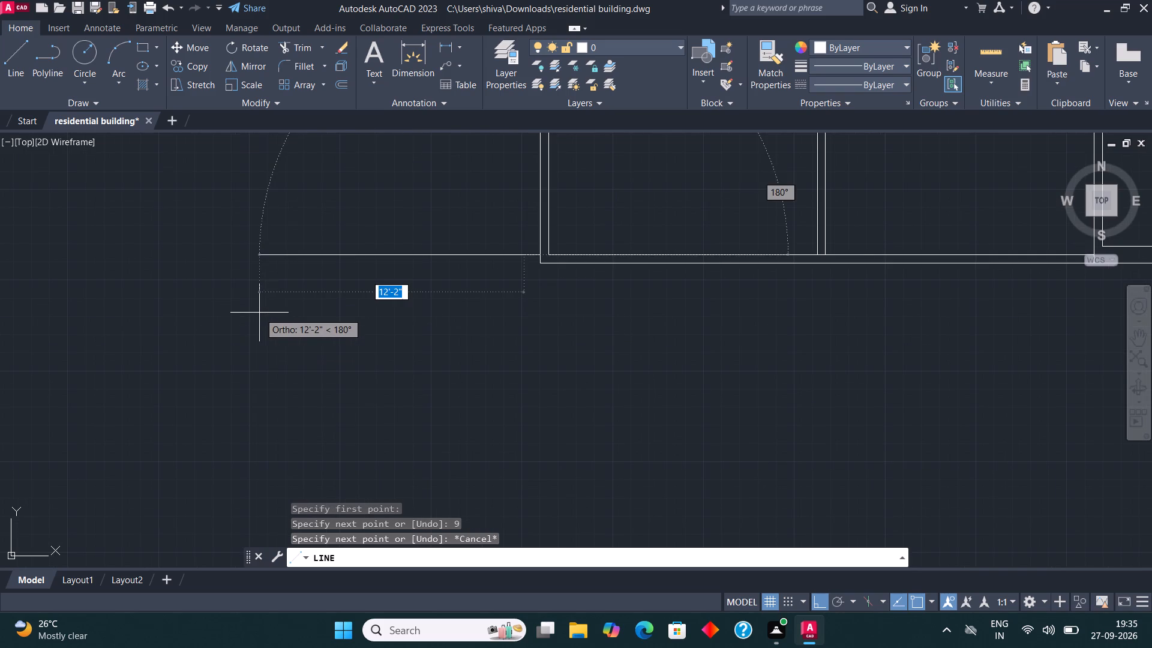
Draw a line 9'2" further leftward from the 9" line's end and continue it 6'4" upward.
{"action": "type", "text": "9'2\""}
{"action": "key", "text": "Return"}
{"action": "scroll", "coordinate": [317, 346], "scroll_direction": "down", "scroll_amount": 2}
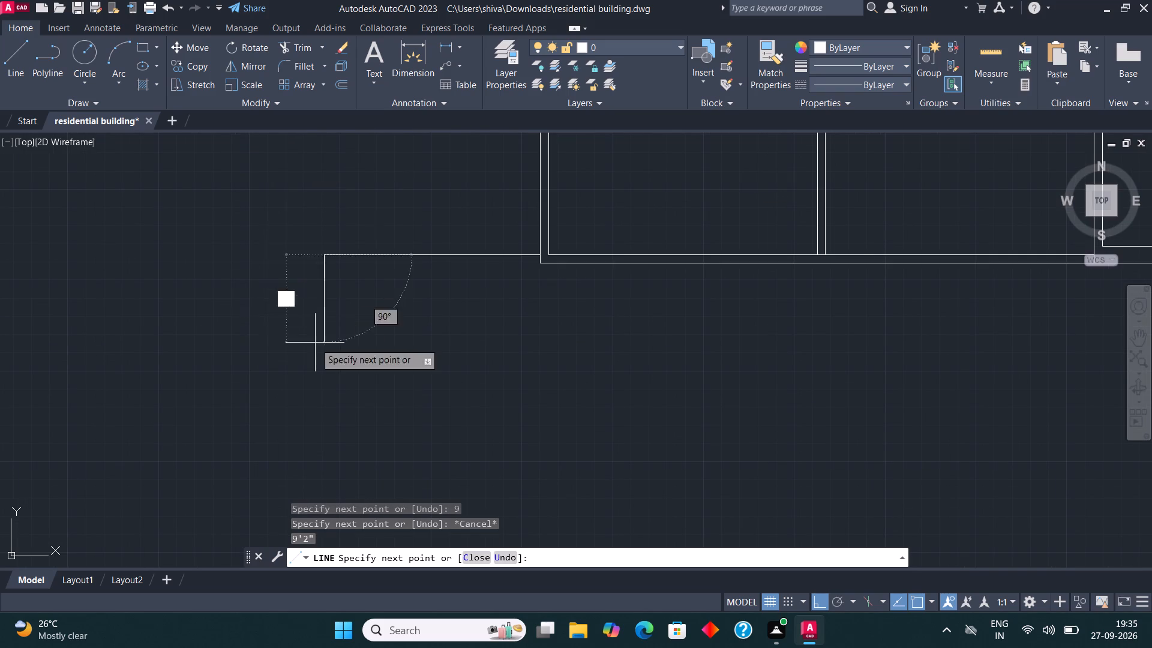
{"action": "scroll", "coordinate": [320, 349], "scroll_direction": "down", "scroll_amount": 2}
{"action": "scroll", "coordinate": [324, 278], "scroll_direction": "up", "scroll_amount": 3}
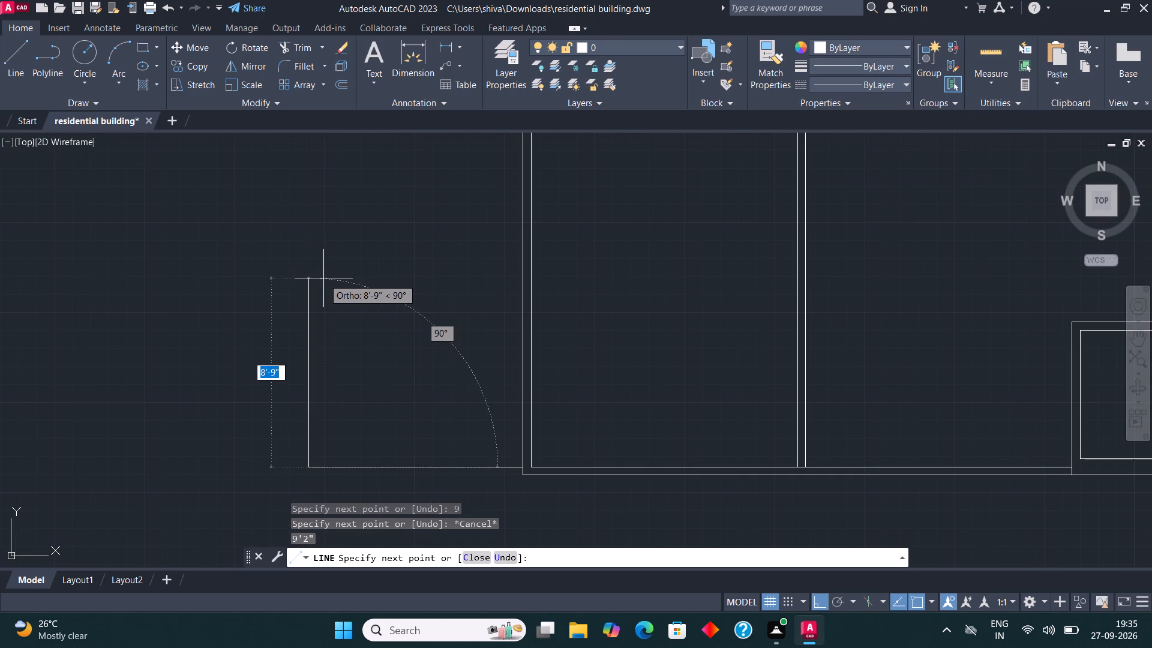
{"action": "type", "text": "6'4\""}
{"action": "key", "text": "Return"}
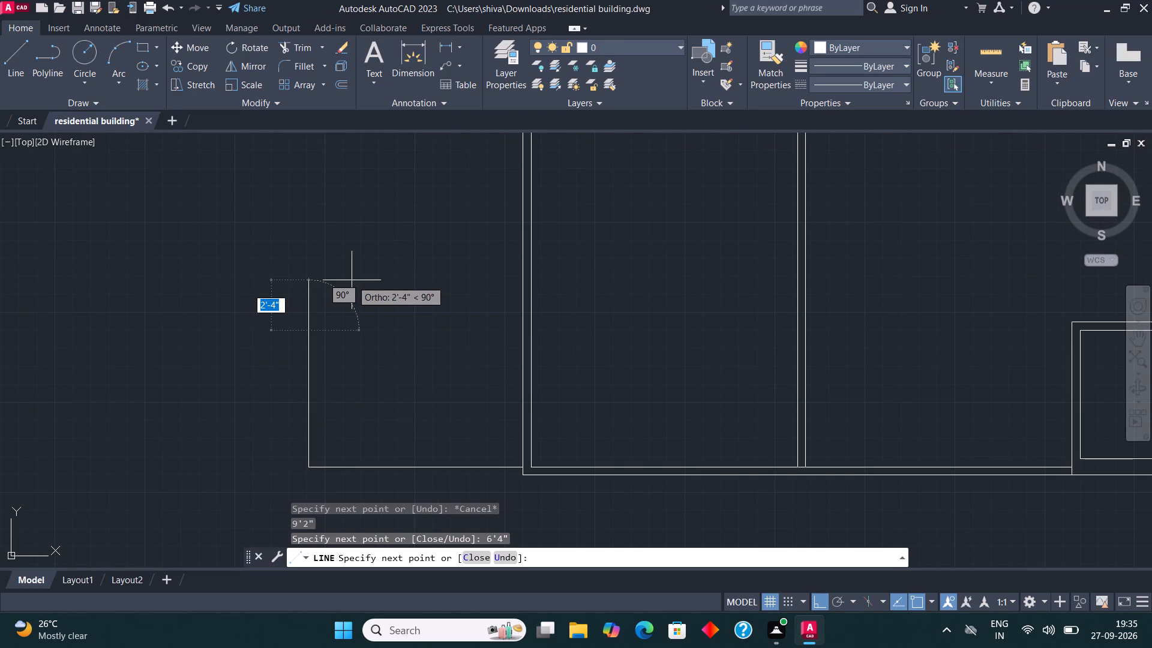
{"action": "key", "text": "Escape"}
Erase the 9'2" and 6'4" lines and the short 9" line beside the room's lower-left corner.
{"action": "scroll", "coordinate": [373, 286], "scroll_direction": "down", "scroll_amount": 1}
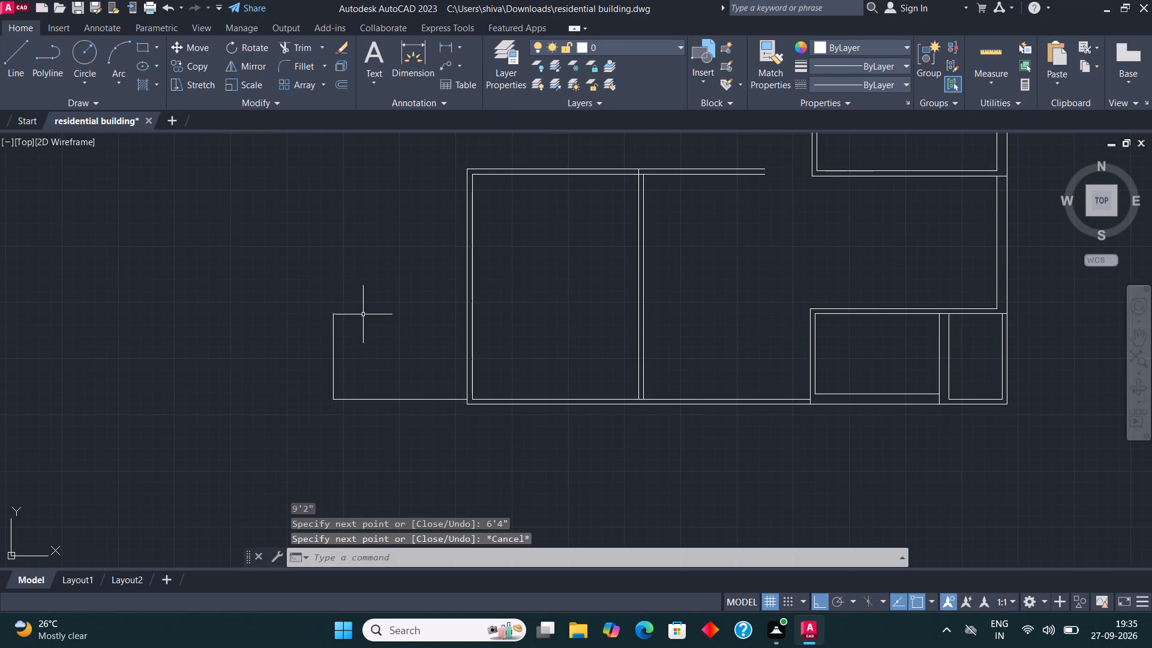
{"action": "scroll", "coordinate": [364, 319], "scroll_direction": "down", "scroll_amount": 1}
{"action": "scroll", "coordinate": [359, 378], "scroll_direction": "up", "scroll_amount": 1}
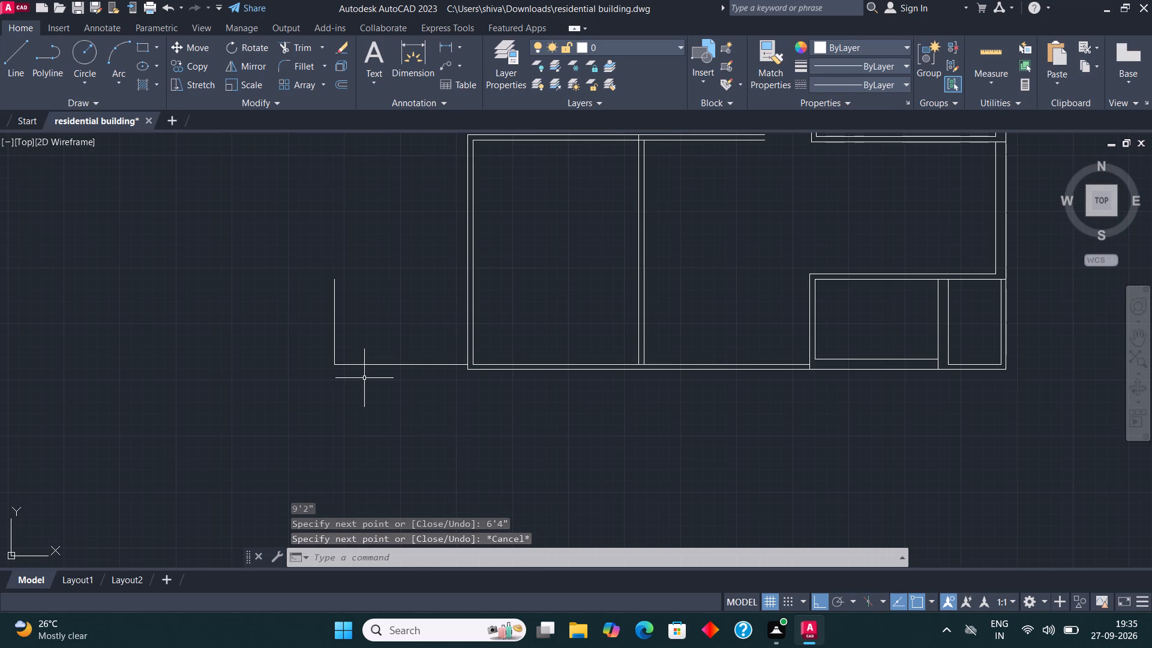
{"action": "scroll", "coordinate": [424, 369], "scroll_direction": "up", "scroll_amount": 1}
{"action": "left_click", "coordinate": [416, 360]}
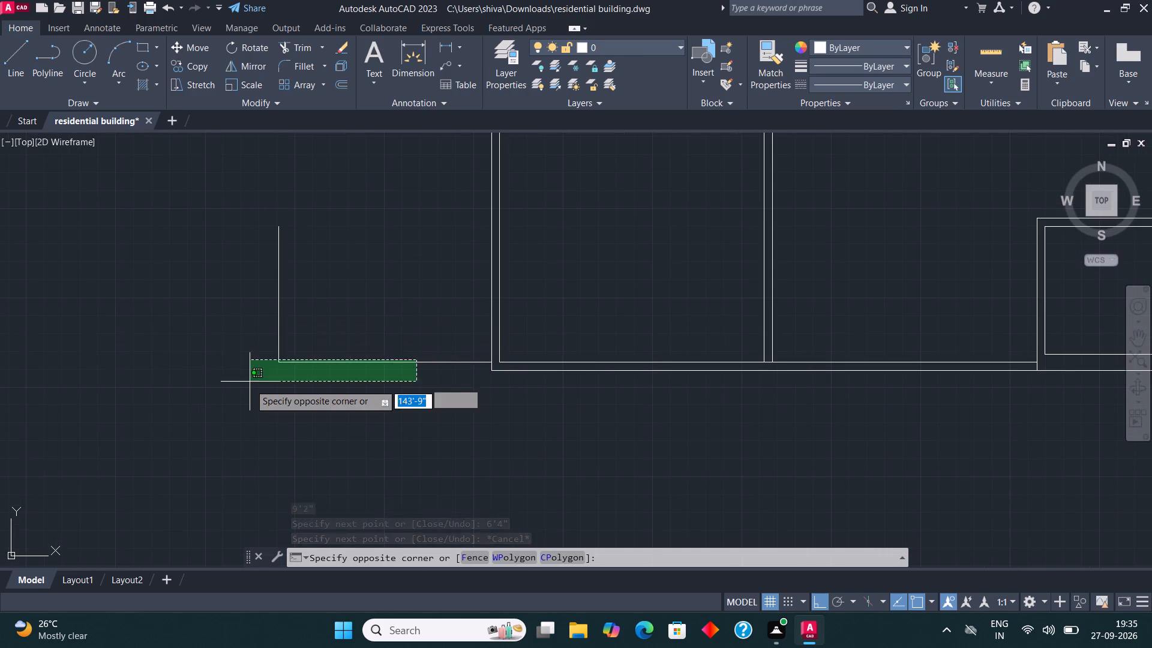
{"action": "left_click", "coordinate": [250, 384]}
{"action": "key", "text": "Delete"}
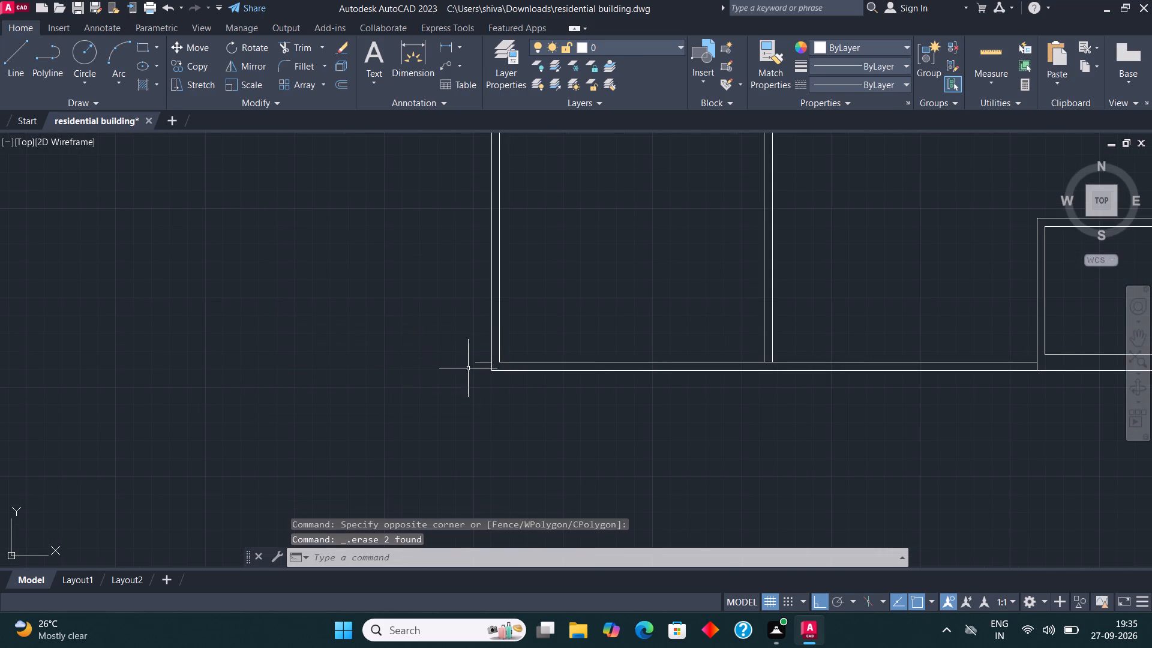
{"action": "left_click", "coordinate": [478, 362]}
{"action": "key", "text": "Delete"}
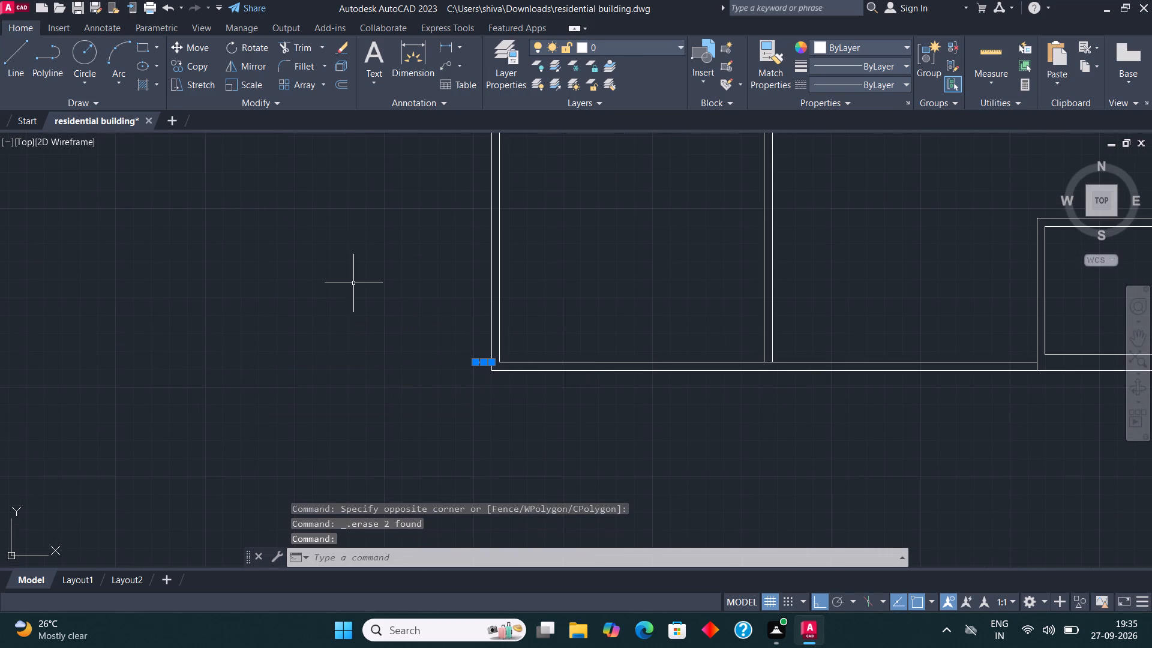
{"action": "key", "text": "Delete"}
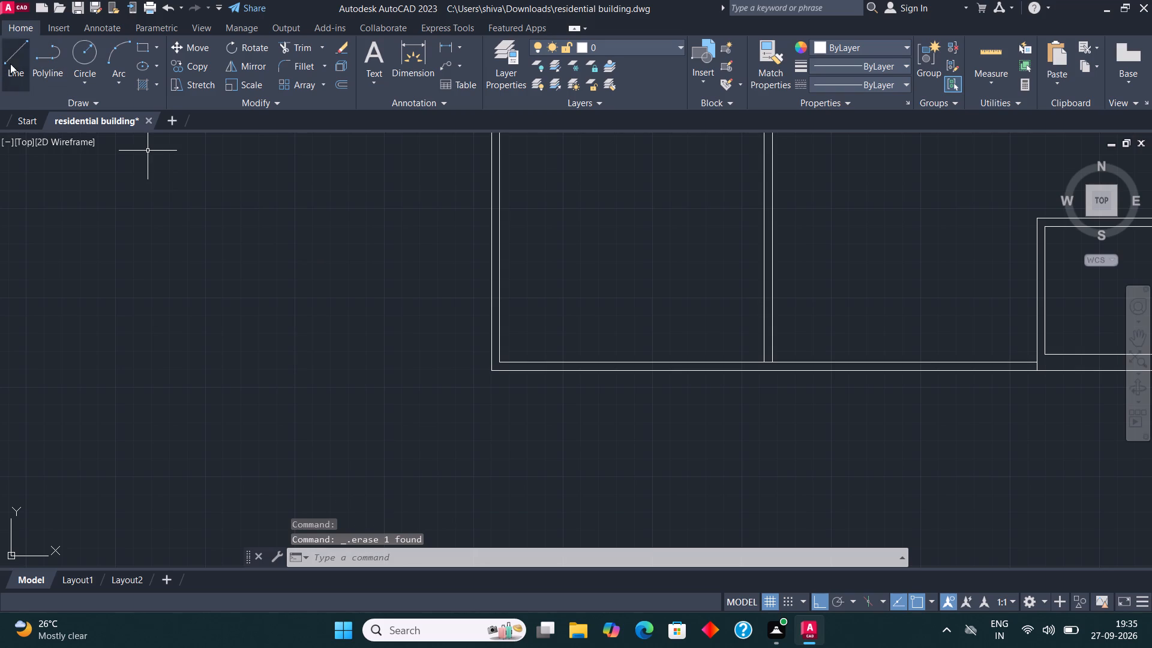
Draw a room outline from the outer left wall, level with the inner bottom line: 9'2" left, 6'4" up, 9'2" back right.
{"action": "left_click", "coordinate": [10, 64]}
{"action": "scroll", "coordinate": [495, 368], "scroll_direction": "up", "scroll_amount": 2}
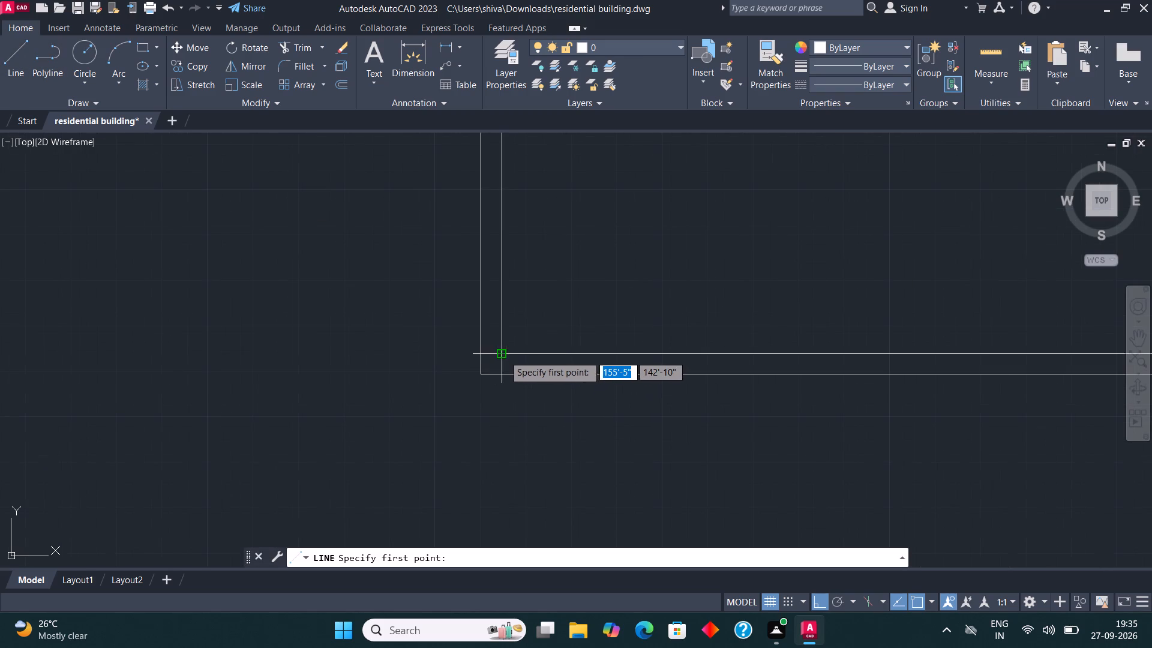
{"action": "left_click", "coordinate": [485, 353]}
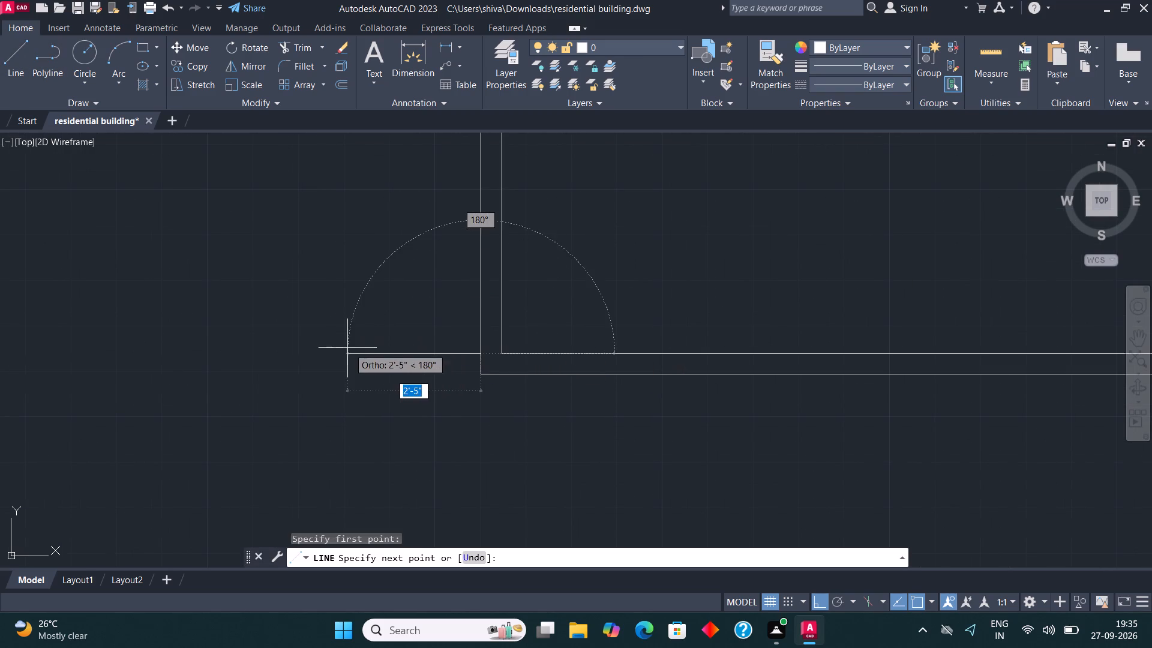
{"action": "type", "text": "9'2\""}
{"action": "key", "text": "Return"}
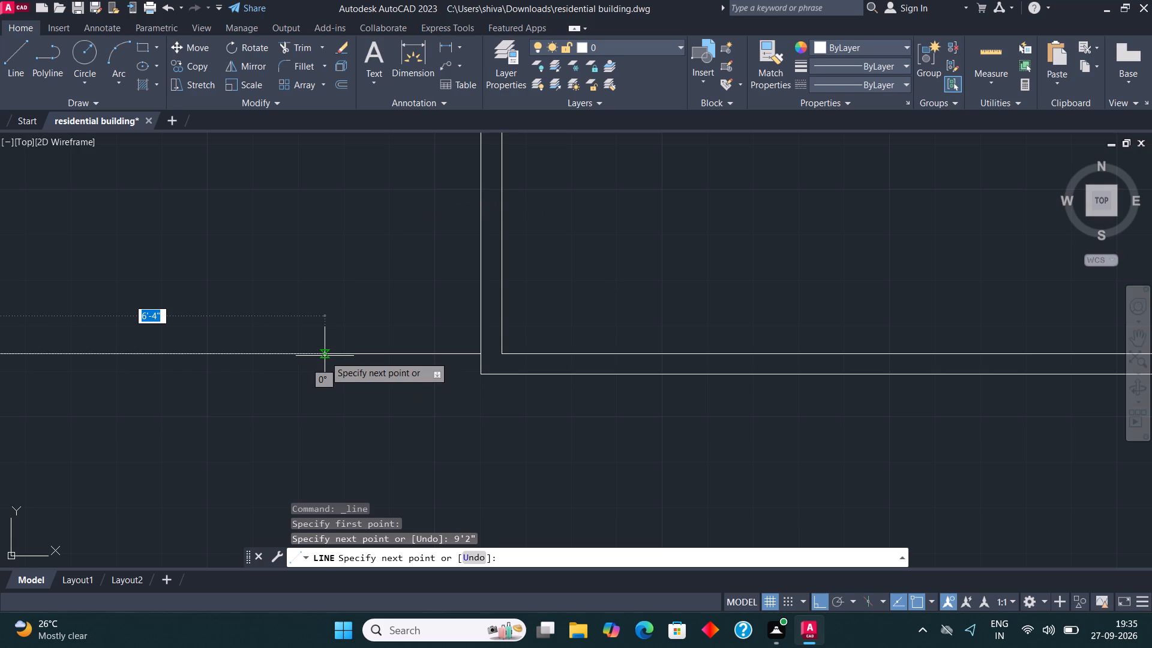
{"action": "scroll", "coordinate": [325, 356], "scroll_direction": "down", "scroll_amount": 4}
{"action": "scroll", "coordinate": [234, 307], "scroll_direction": "up", "scroll_amount": 2}
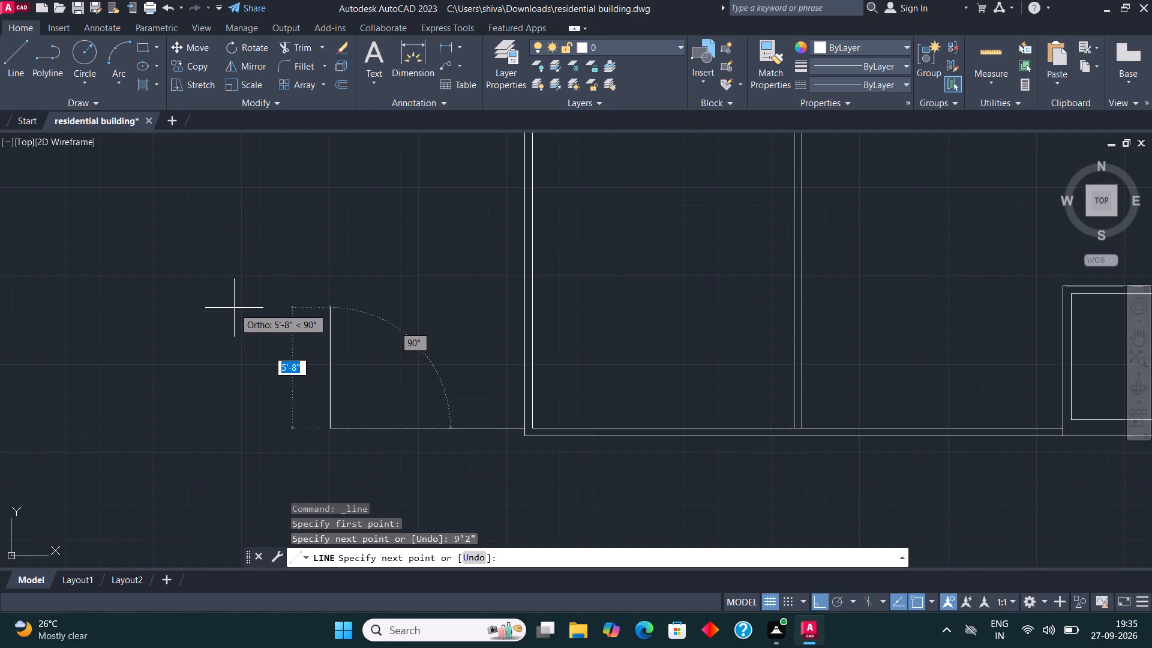
{"action": "type", "text": "6'4\""}
{"action": "key", "text": "Return"}
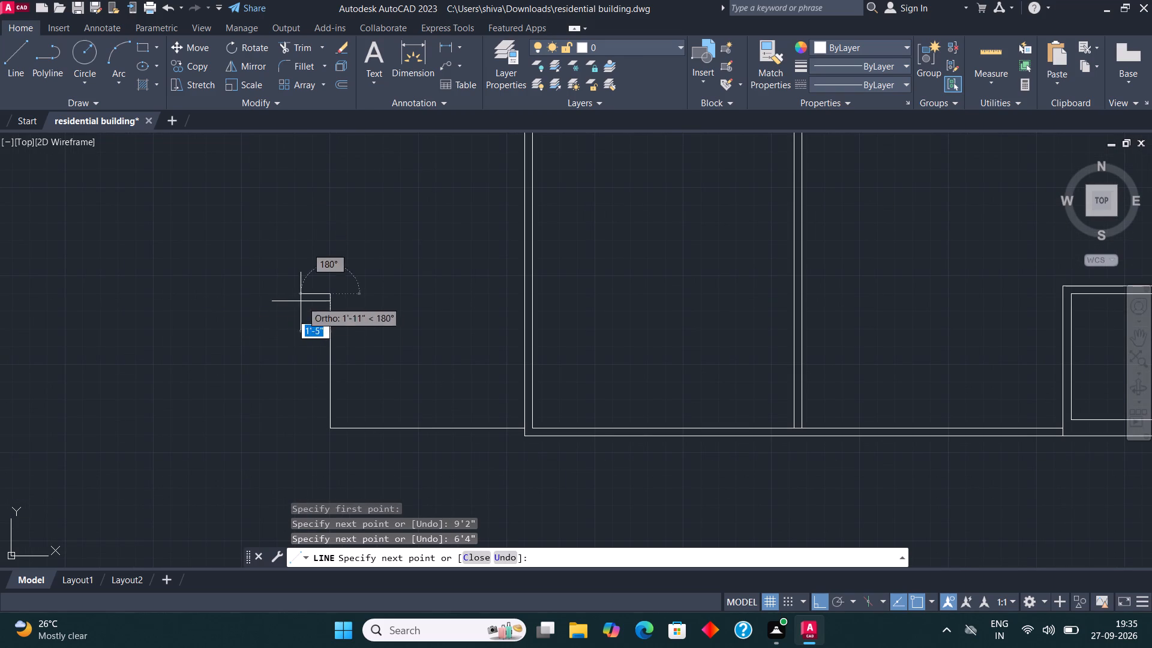
{"action": "type", "text": "9'2\""}
{"action": "key", "text": "Return"}
{"action": "key", "text": "Escape"}
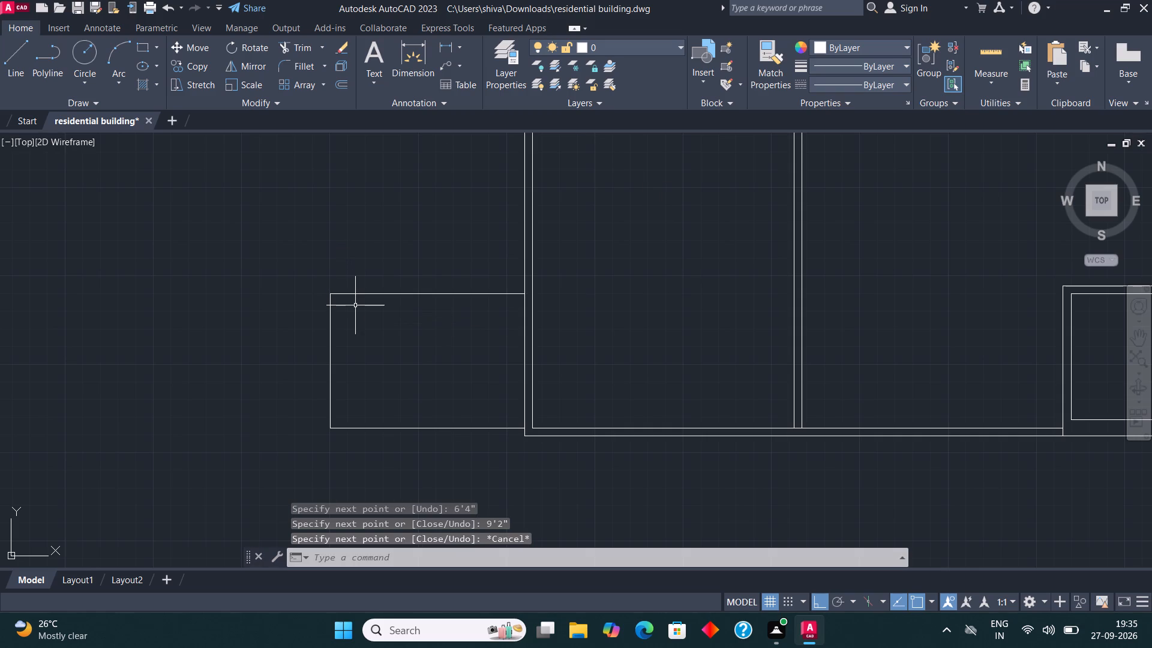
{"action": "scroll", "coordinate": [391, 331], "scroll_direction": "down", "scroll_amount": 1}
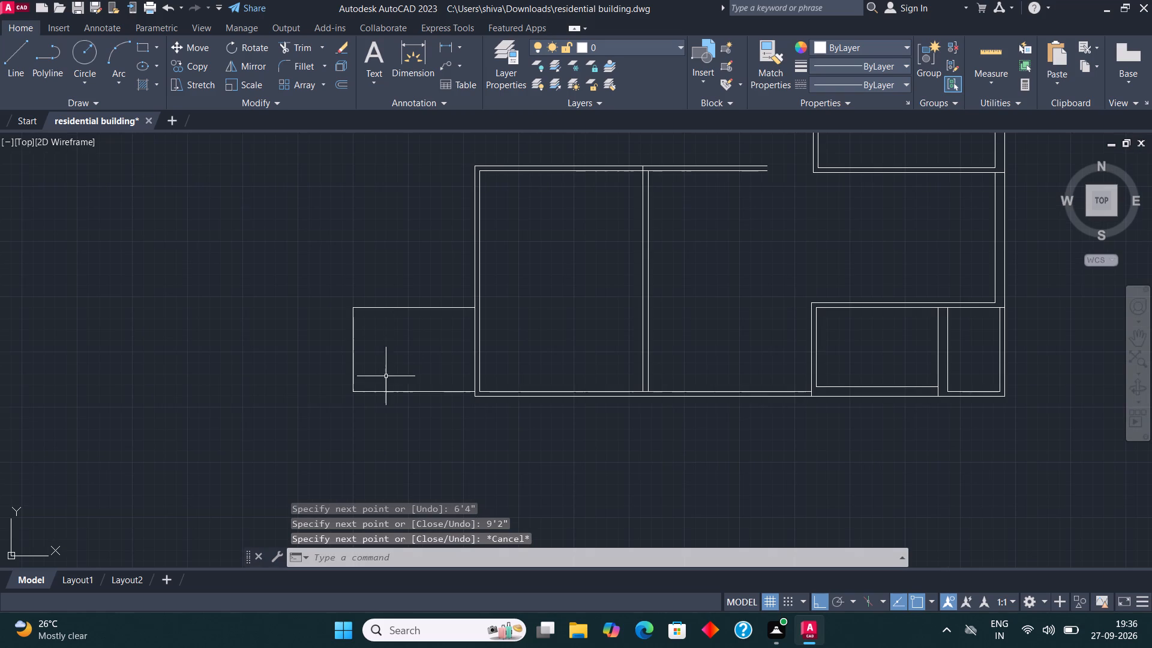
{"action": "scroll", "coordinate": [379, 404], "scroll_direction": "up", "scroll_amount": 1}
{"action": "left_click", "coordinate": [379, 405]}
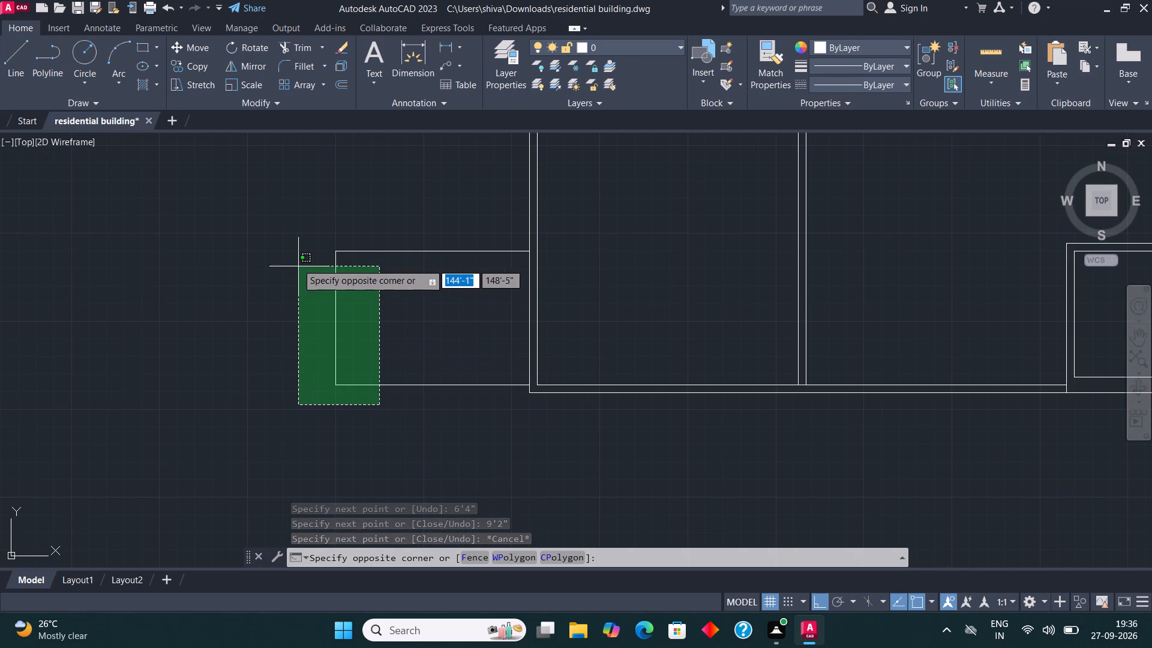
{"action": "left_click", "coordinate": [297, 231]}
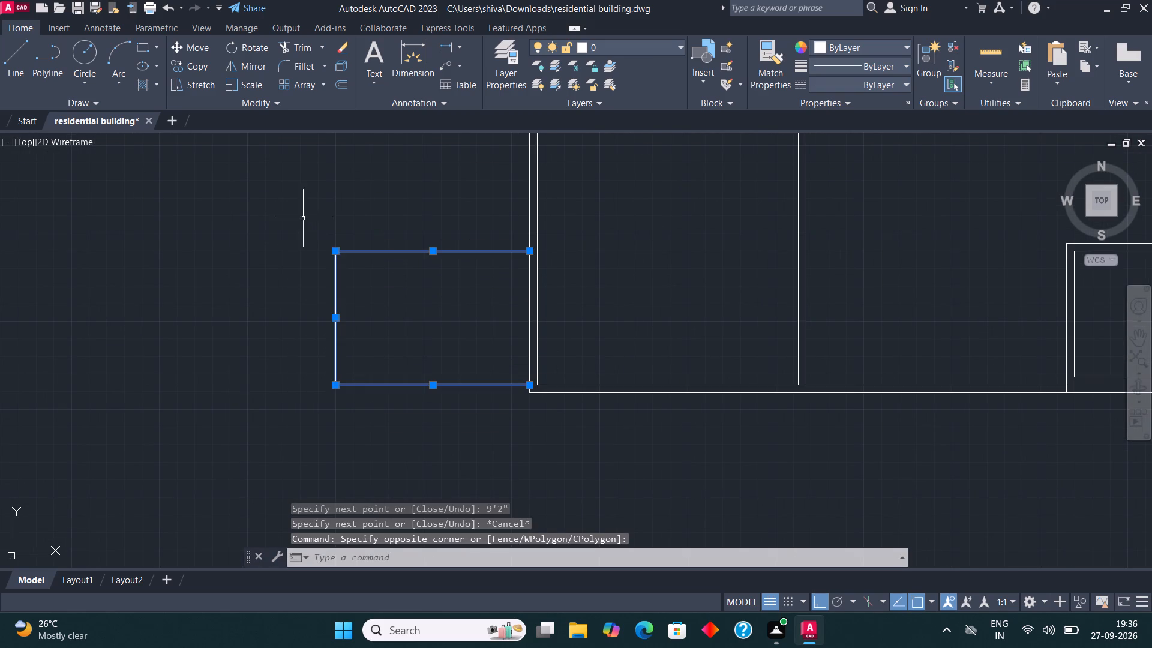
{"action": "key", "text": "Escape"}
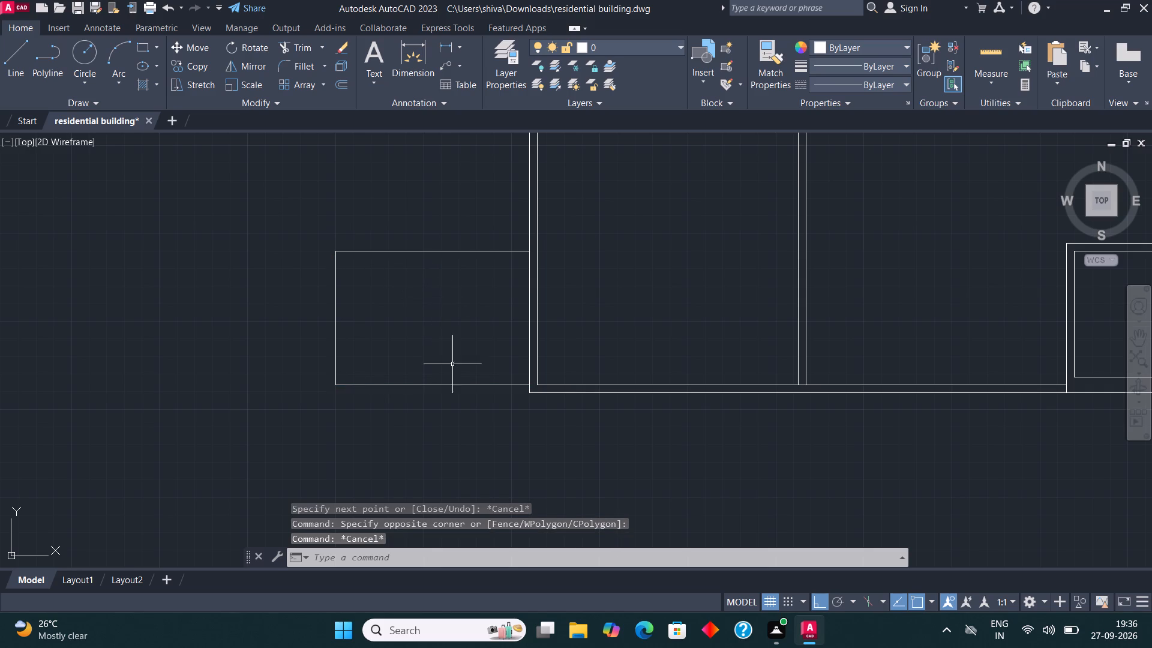
Draw the outer wall lines from the existing room's outer lower-left corner: 9'11" leftward and 6'4" upward.
{"action": "scroll", "coordinate": [457, 393], "scroll_direction": "up", "scroll_amount": 1}
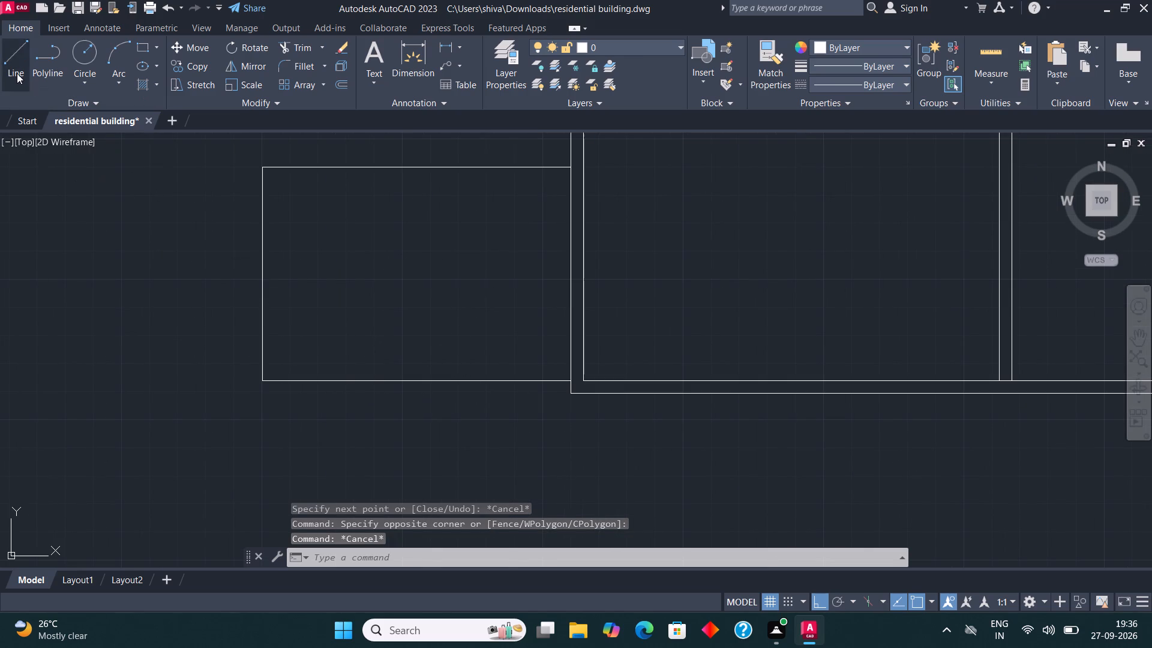
{"action": "left_click", "coordinate": [14, 71]}
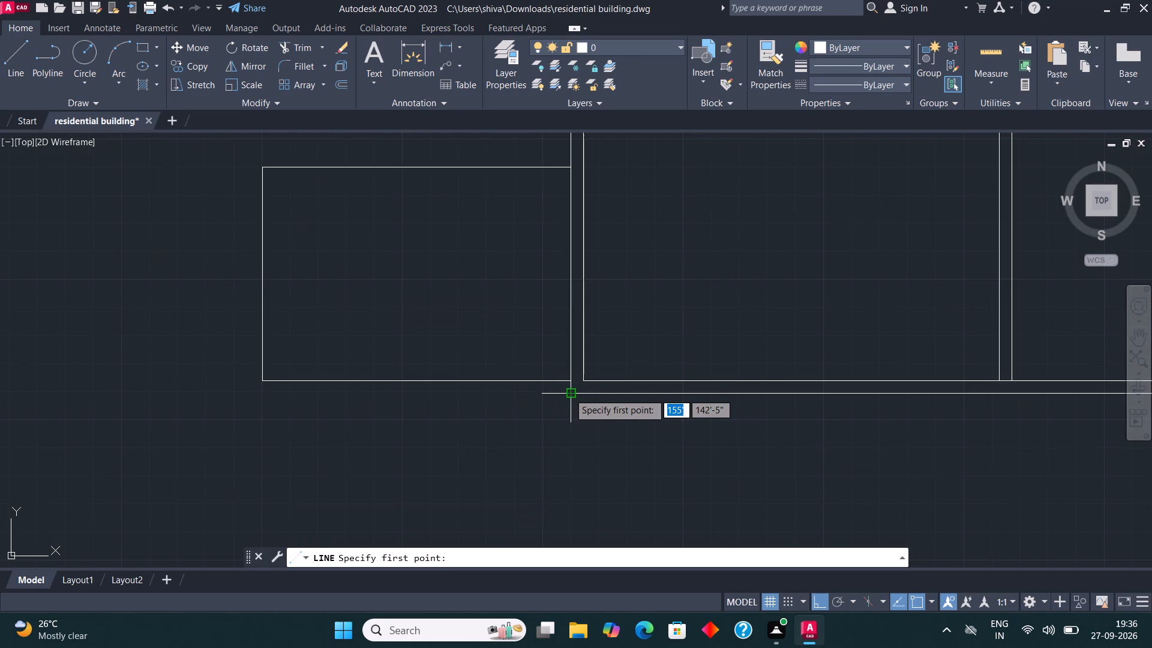
{"action": "left_click", "coordinate": [569, 393]}
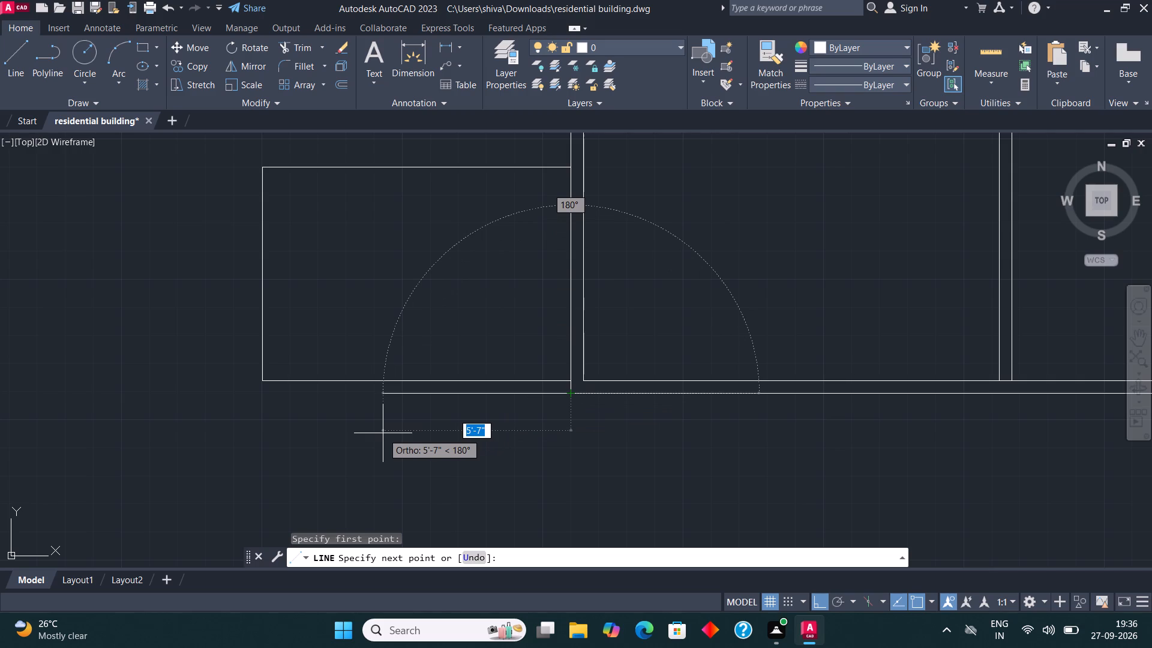
{"action": "type", "text": "9'11\""}
{"action": "key", "text": "Return"}
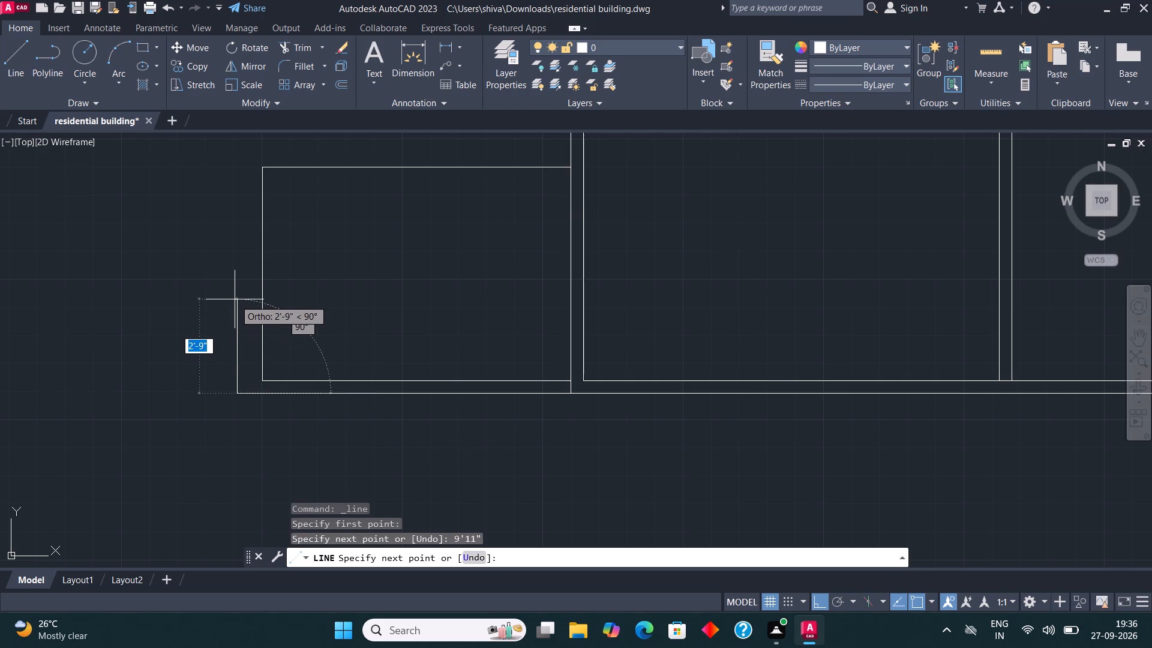
{"action": "key", "text": "6"}
{"action": "type", "text": "'4\""}
{"action": "key", "text": "Return"}
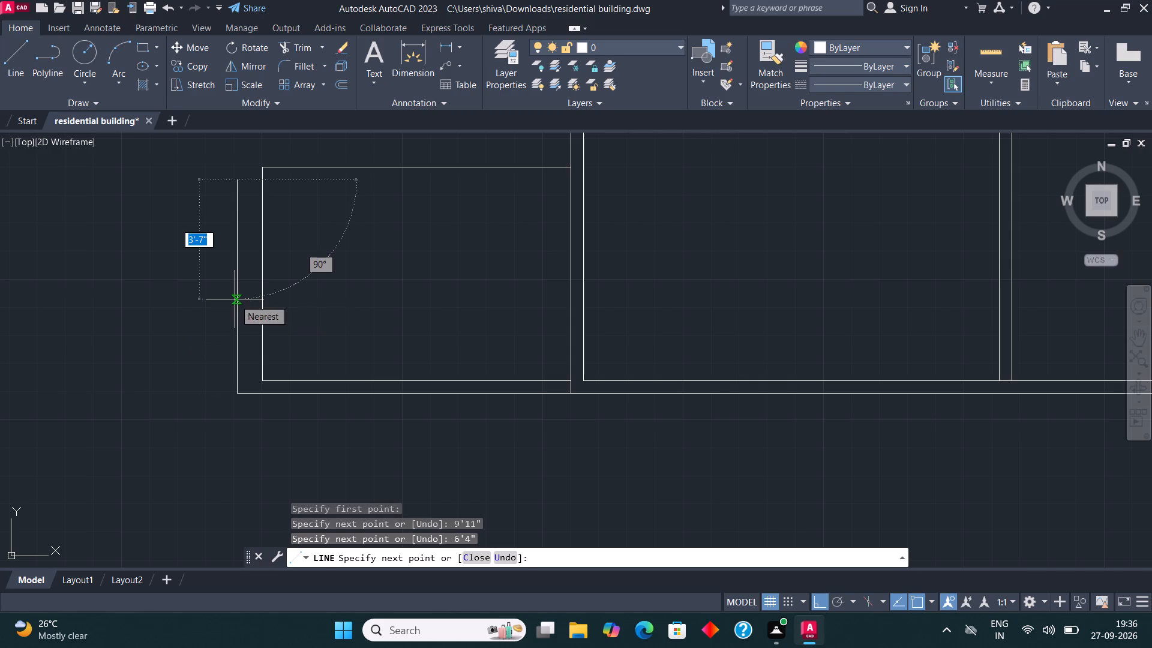
{"action": "key", "text": "Escape"}
Erase the small room's inner bottom 9'2" line and inner left 6'4" line.
{"action": "scroll", "coordinate": [354, 312], "scroll_direction": "down", "scroll_amount": 1}
{"action": "scroll", "coordinate": [310, 359], "scroll_direction": "up", "scroll_amount": 2}
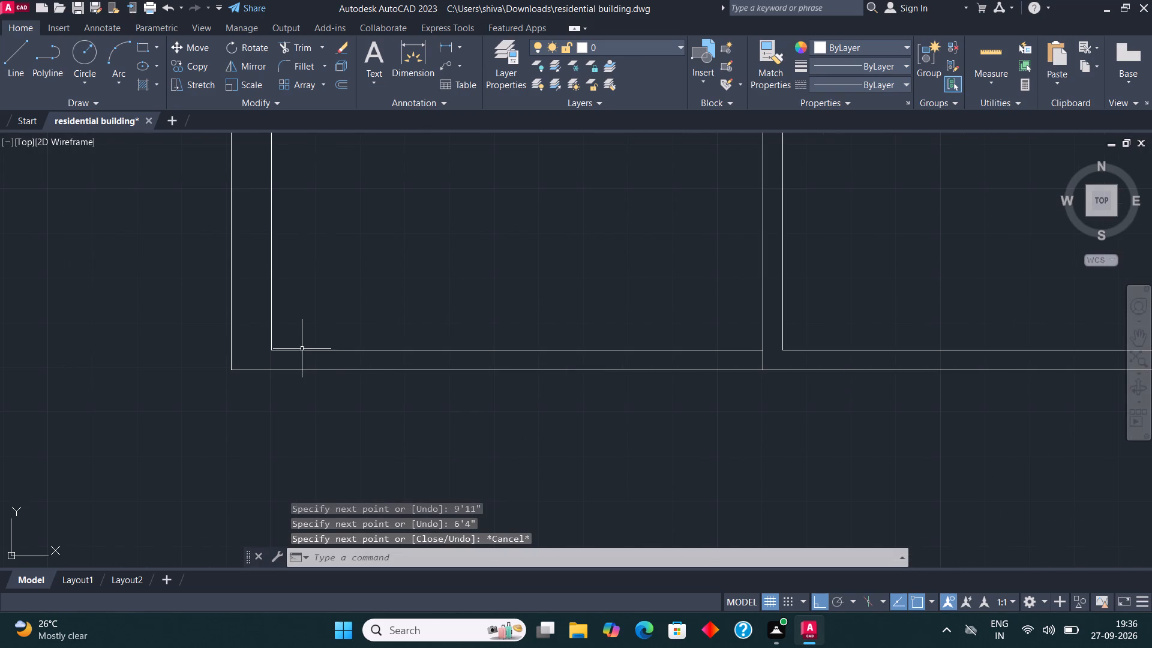
{"action": "left_click", "coordinate": [285, 361]}
{"action": "left_click", "coordinate": [251, 312]}
{"action": "key", "text": "Delete"}
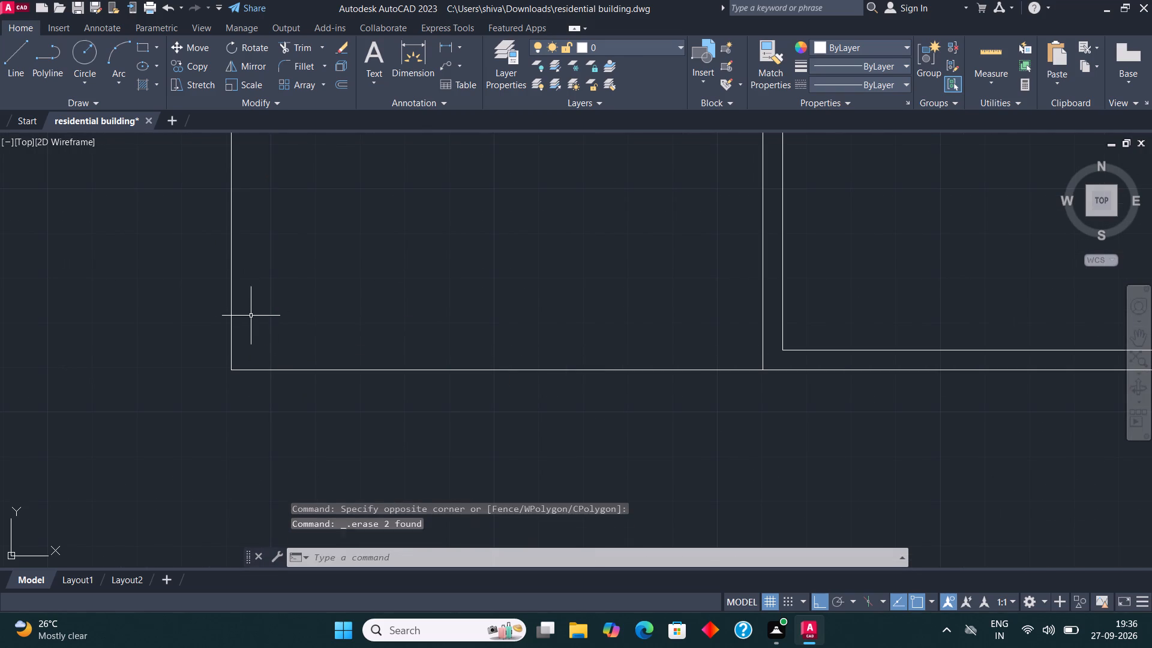
{"action": "left_click", "coordinate": [4, 53]}
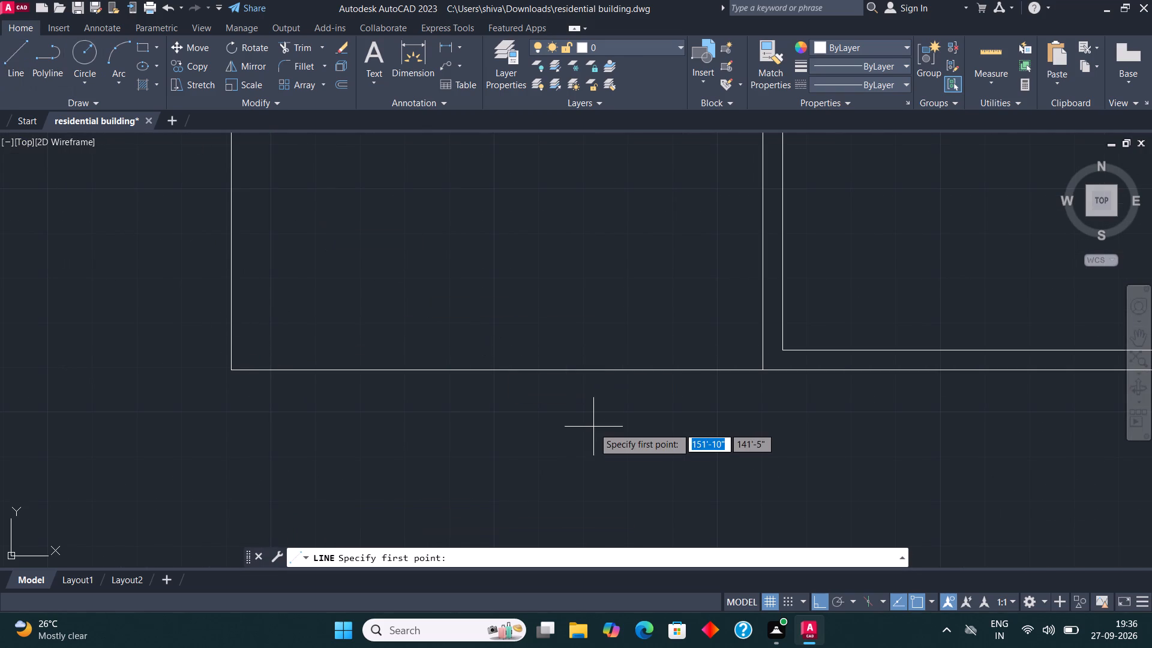
{"action": "key", "text": "Escape"}
Offset the small room's outer bottom line 9" upward to form the inner face of its bottom wall.
{"action": "scroll", "coordinate": [594, 442], "scroll_direction": "down", "scroll_amount": 2}
{"action": "scroll", "coordinate": [605, 418], "scroll_direction": "up", "scroll_amount": 2}
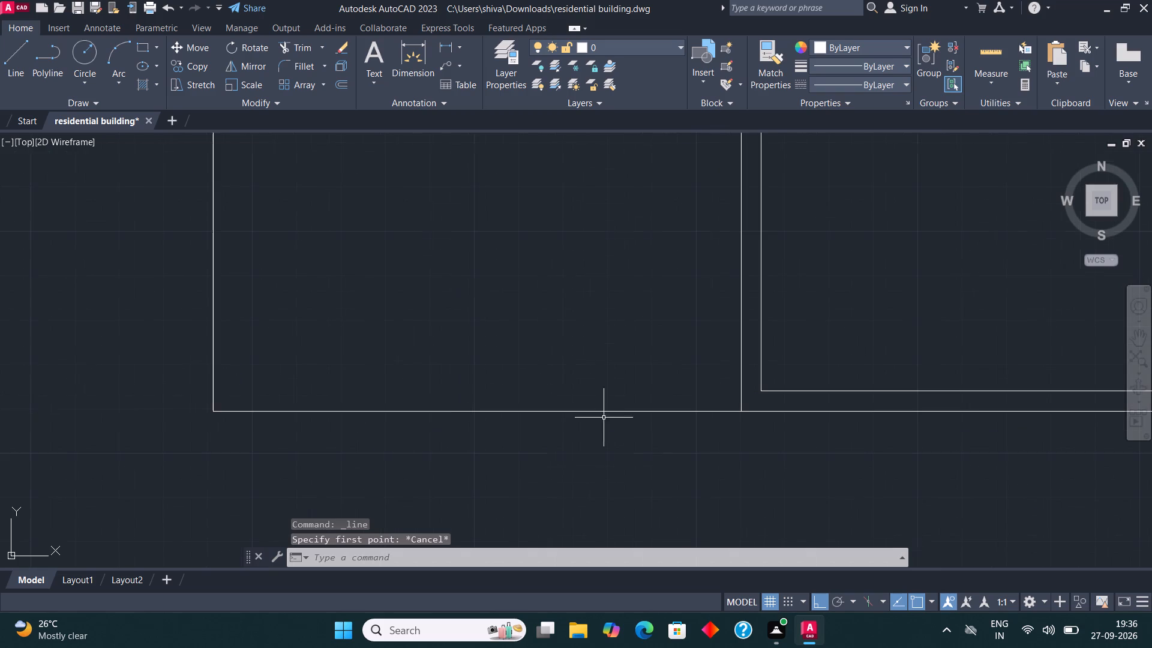
{"action": "left_click", "coordinate": [564, 413]}
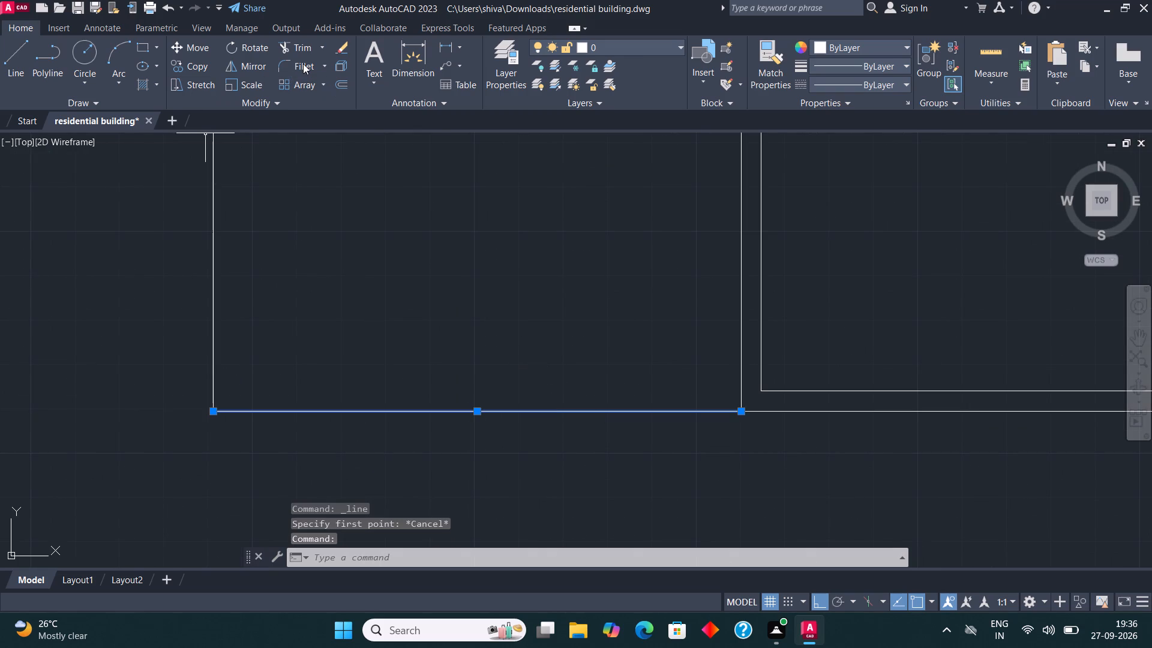
{"action": "left_click", "coordinate": [341, 80]}
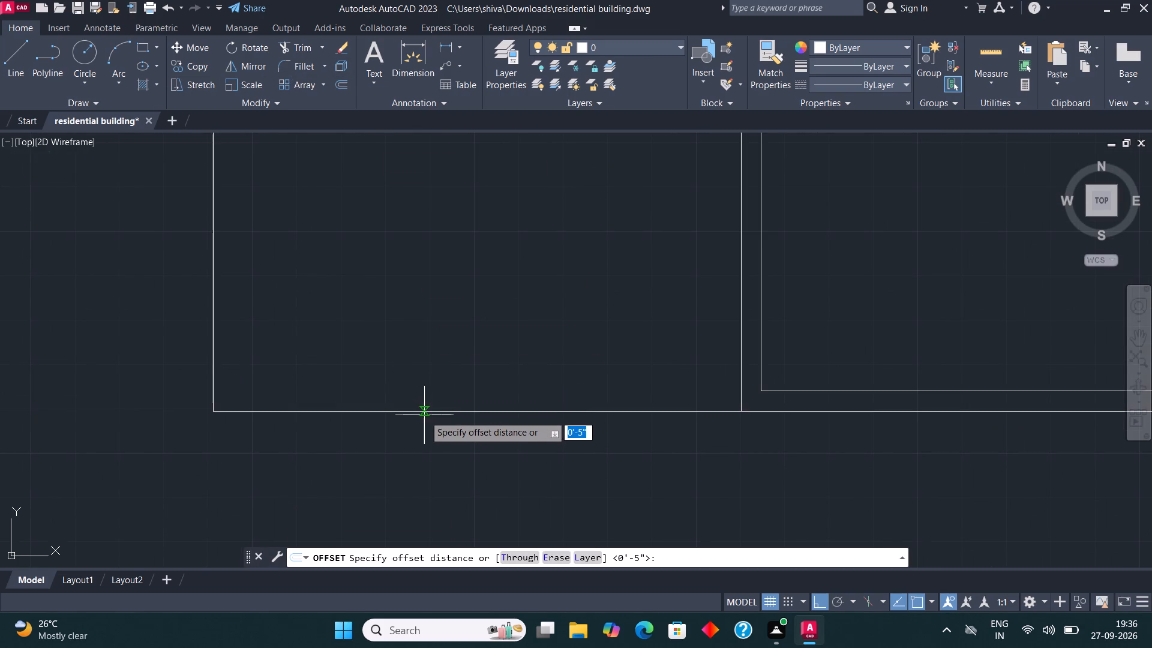
{"action": "left_click", "coordinate": [425, 413]}
{"action": "type", "text": "9\""}
{"action": "key", "text": "Return"}
{"action": "left_click", "coordinate": [428, 368]}
{"action": "scroll", "coordinate": [436, 397], "scroll_direction": "down", "scroll_amount": 2}
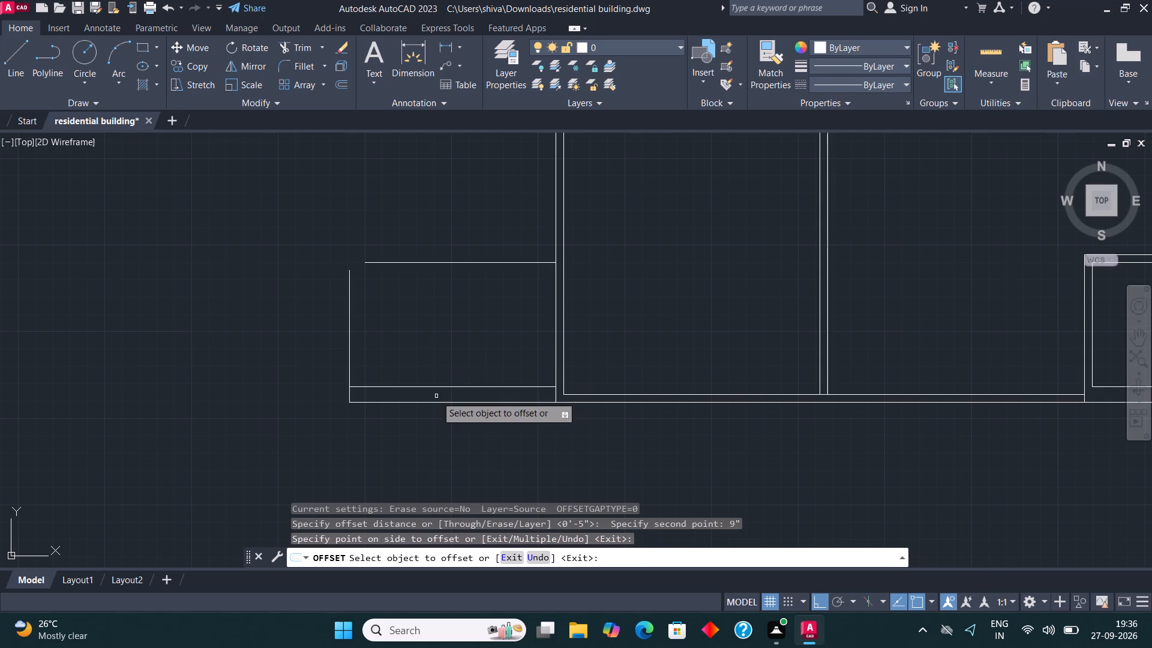
{"action": "key", "text": "Escape"}
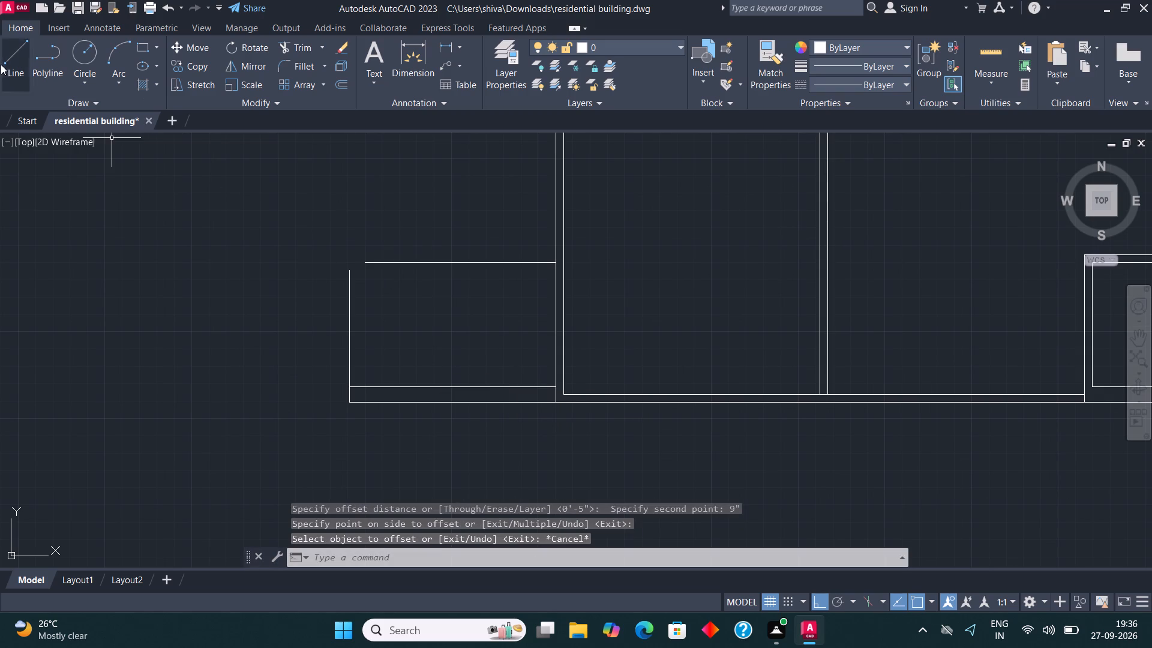
Draw inner room lines from the right end of the inner bottom line: 6'4" up, 9'2" left, and down past that bottom line.
{"action": "left_click", "coordinate": [7, 64]}
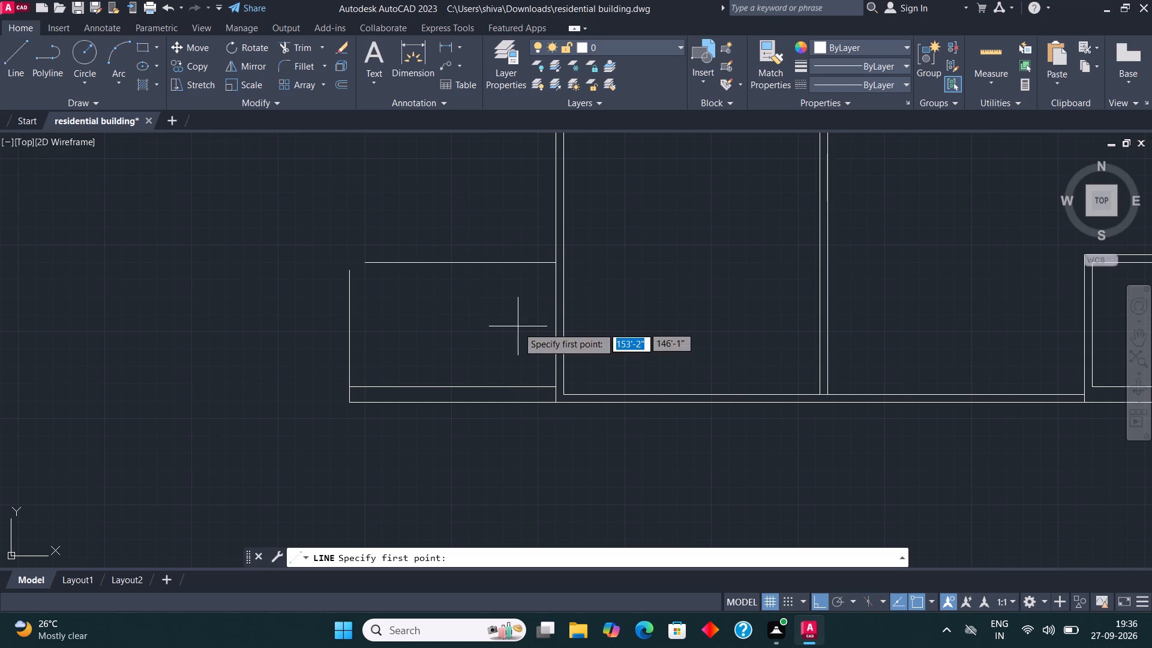
{"action": "left_click", "coordinate": [555, 389]}
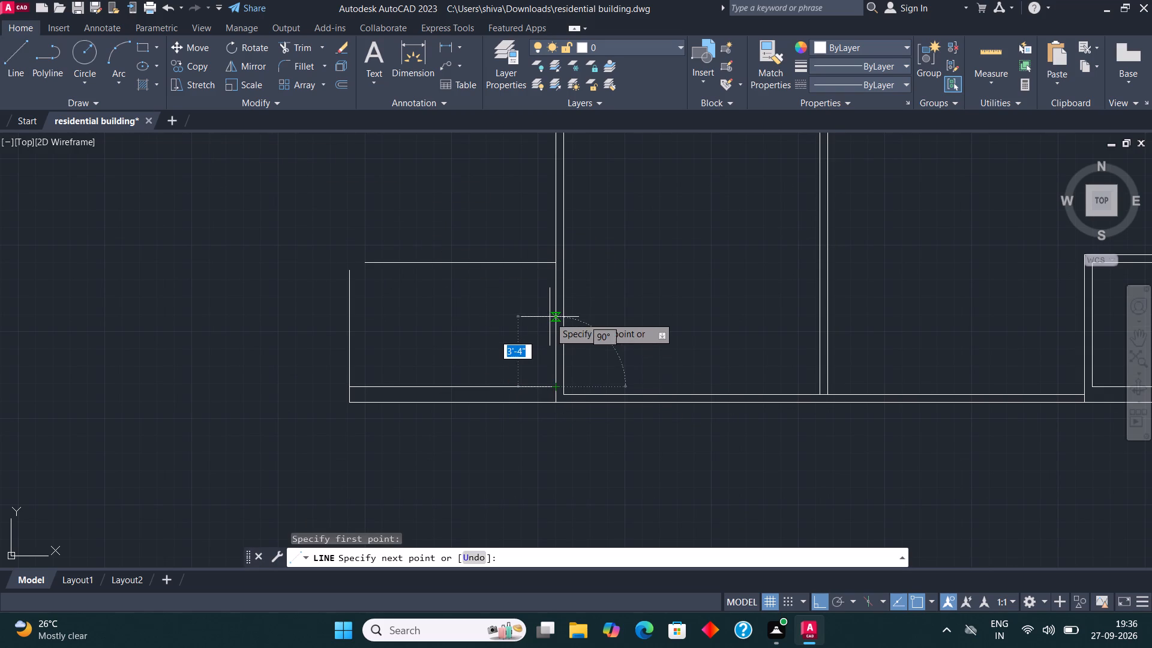
{"action": "scroll", "coordinate": [550, 317], "scroll_direction": "up", "scroll_amount": 1}
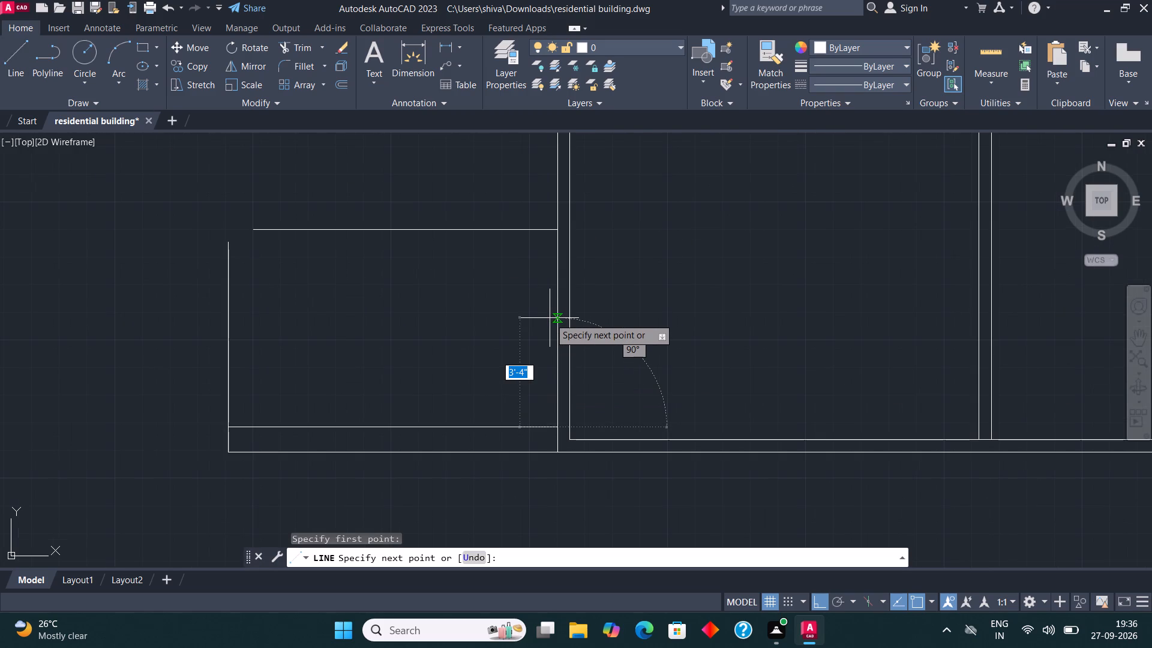
{"action": "type", "text": "6'4\""}
{"action": "key", "text": "Return"}
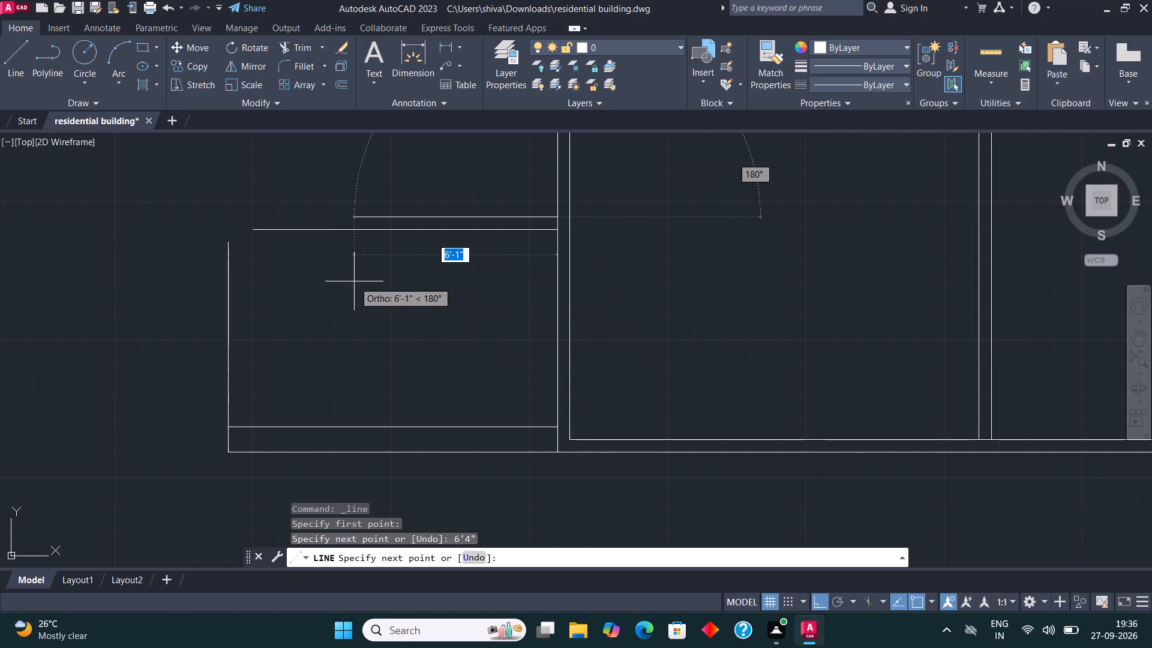
{"action": "type", "text": "9'2\""}
{"action": "key", "text": "Return"}
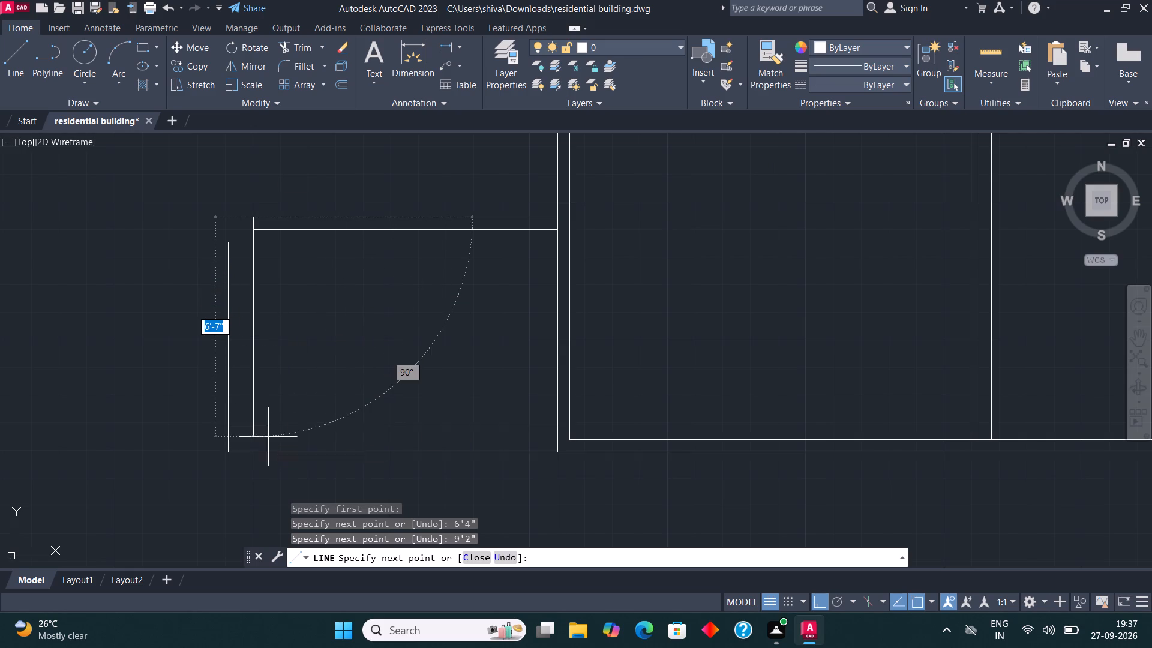
{"action": "left_click", "coordinate": [252, 438]}
{"action": "key", "text": "Escape"}
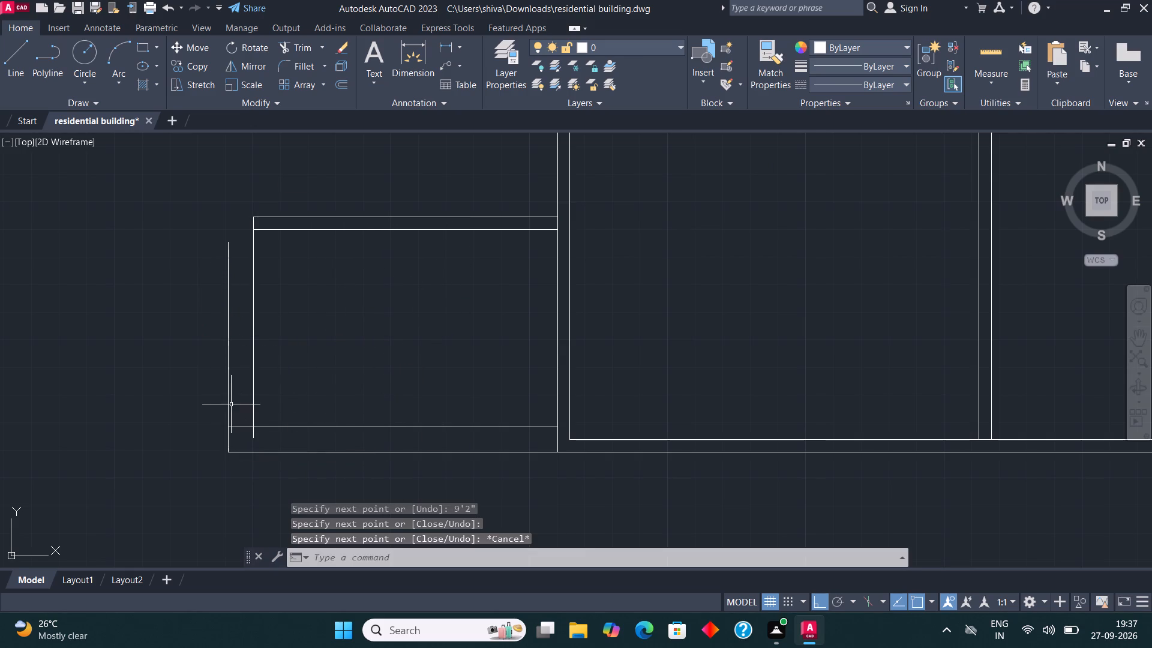
Erase the small room's old outer left line and the old top line just below the new one.
{"action": "left_click", "coordinate": [230, 402]}
{"action": "left_click", "coordinate": [204, 373]}
{"action": "key", "text": "Delete"}
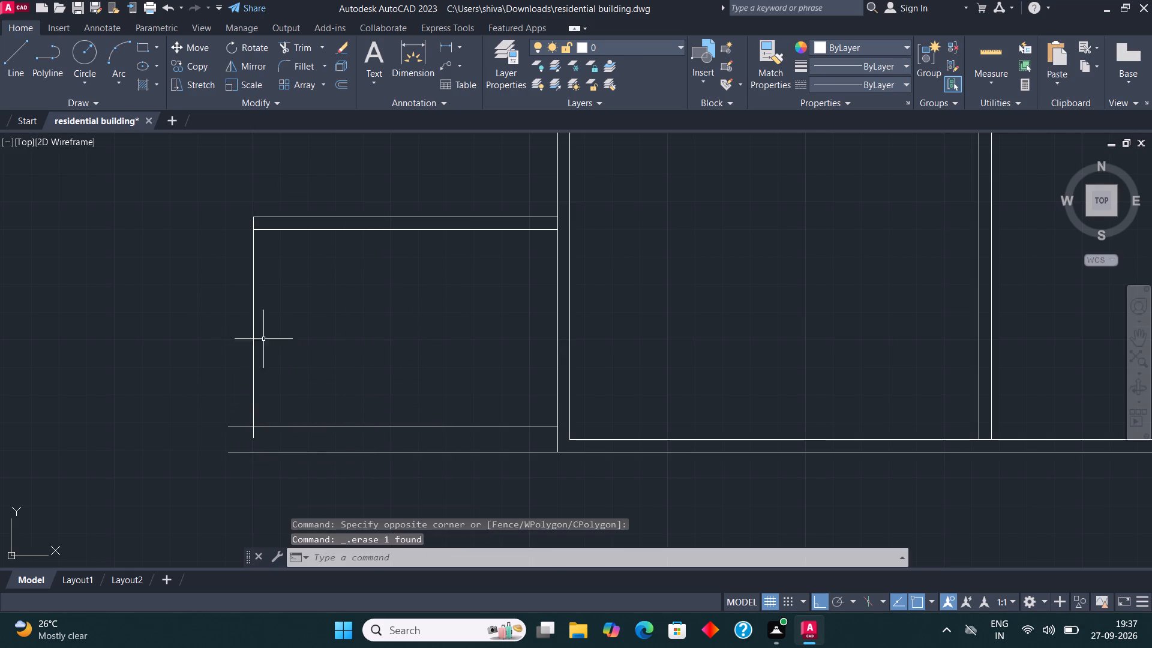
{"action": "left_click", "coordinate": [330, 232]}
{"action": "left_click", "coordinate": [330, 229]}
{"action": "key", "text": "Delete"}
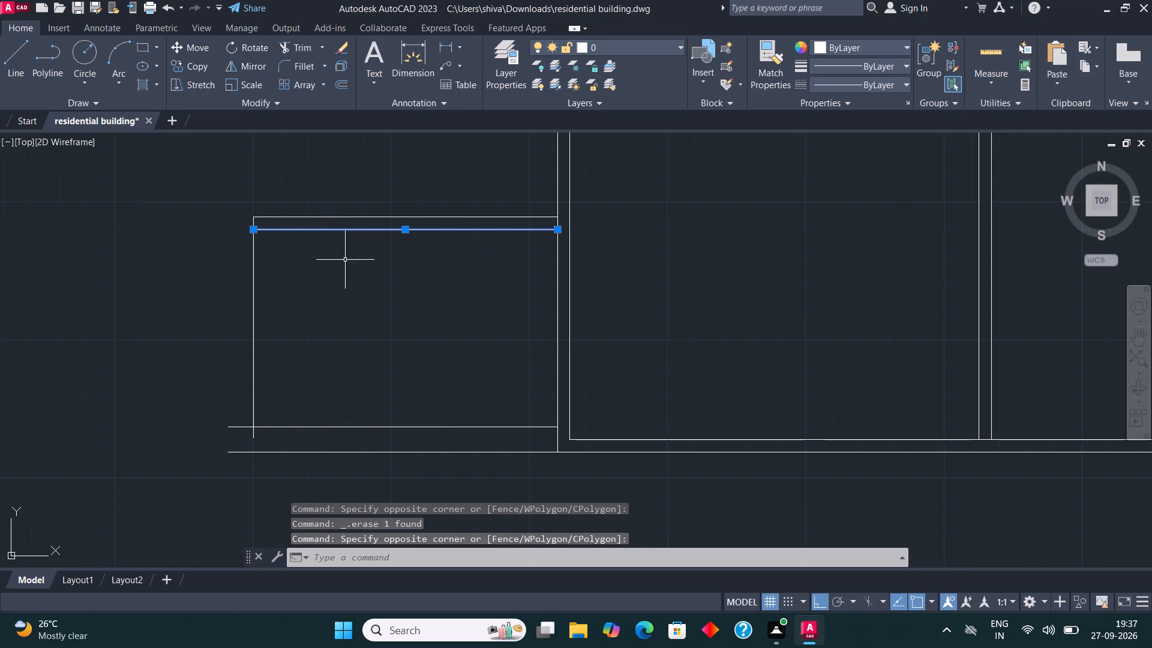
Offset the small room's inner top line 4.5" upward to form the outer face of its top wall.
{"action": "scroll", "coordinate": [379, 361], "scroll_direction": "down", "scroll_amount": 1}
{"action": "left_click", "coordinate": [364, 310]}
{"action": "left_click", "coordinate": [240, 246]}
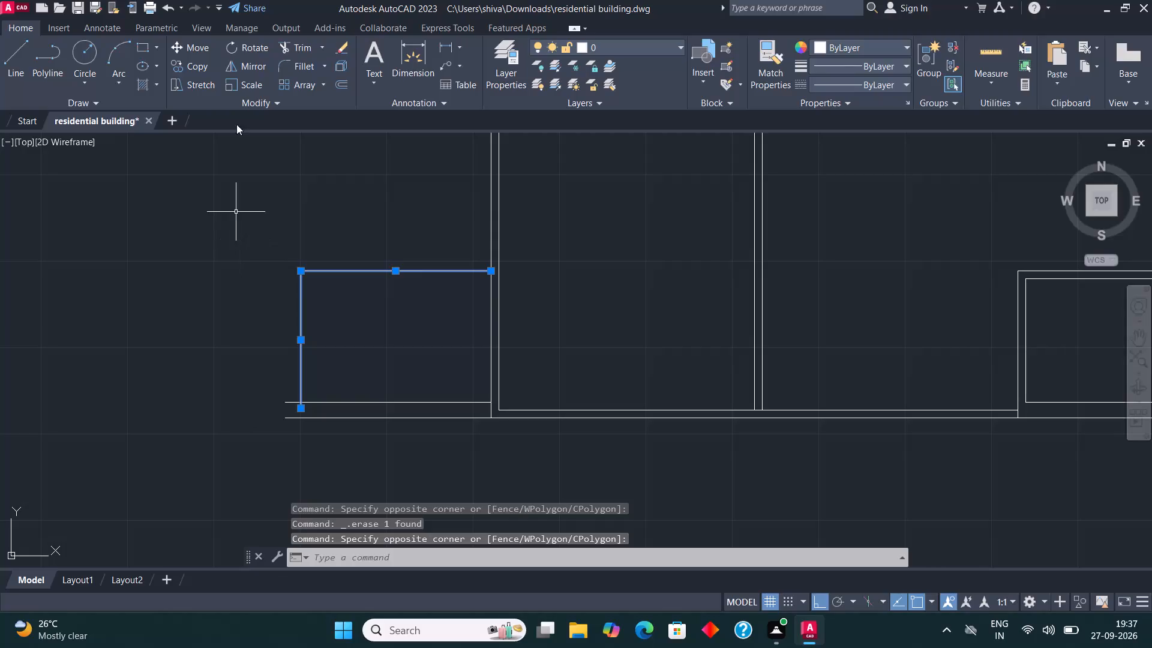
{"action": "left_click", "coordinate": [344, 82]}
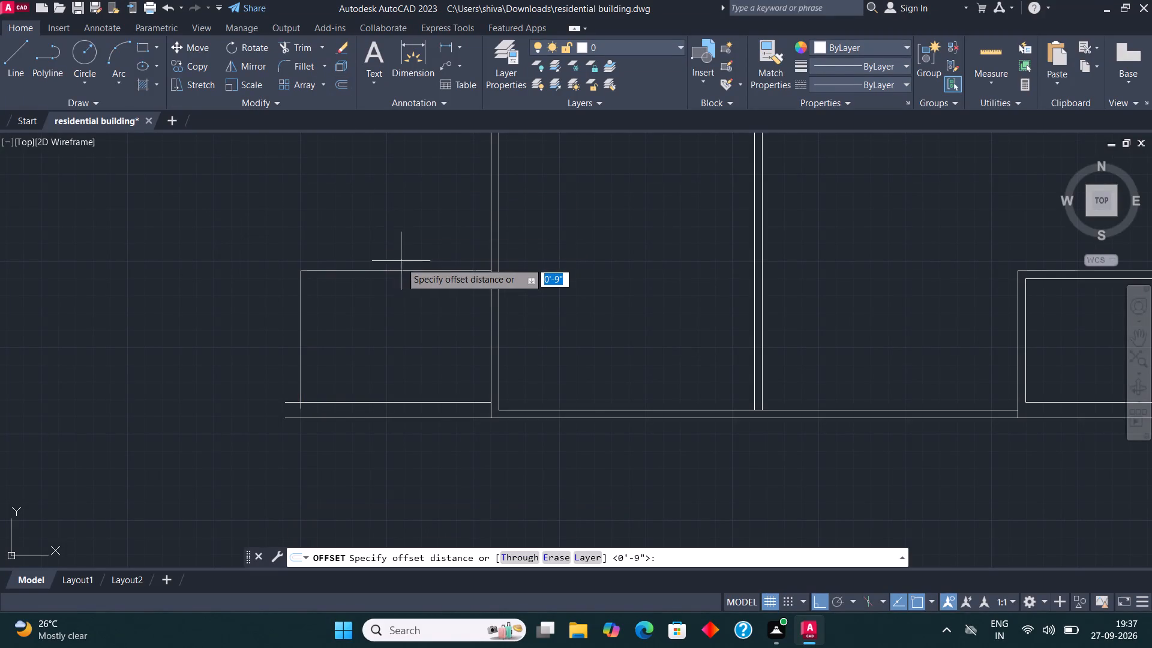
{"action": "left_click", "coordinate": [398, 270]}
{"action": "type", "text": "4.5\""}
{"action": "key", "text": "Return"}
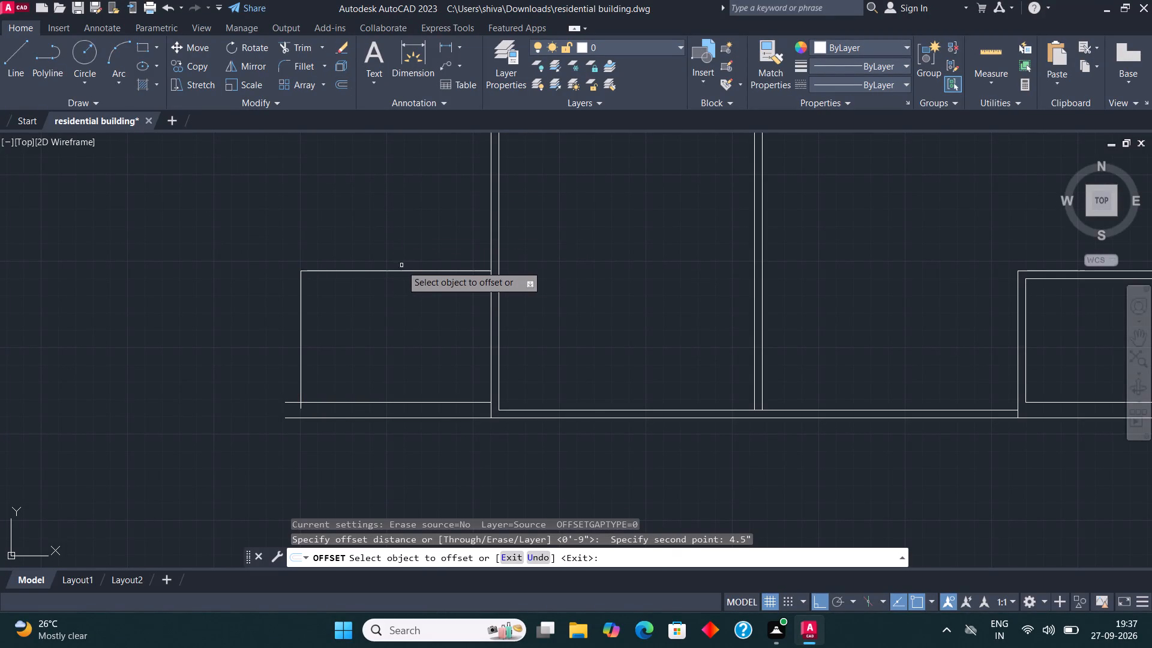
{"action": "left_click", "coordinate": [400, 272]}
{"action": "left_click", "coordinate": [394, 239]}
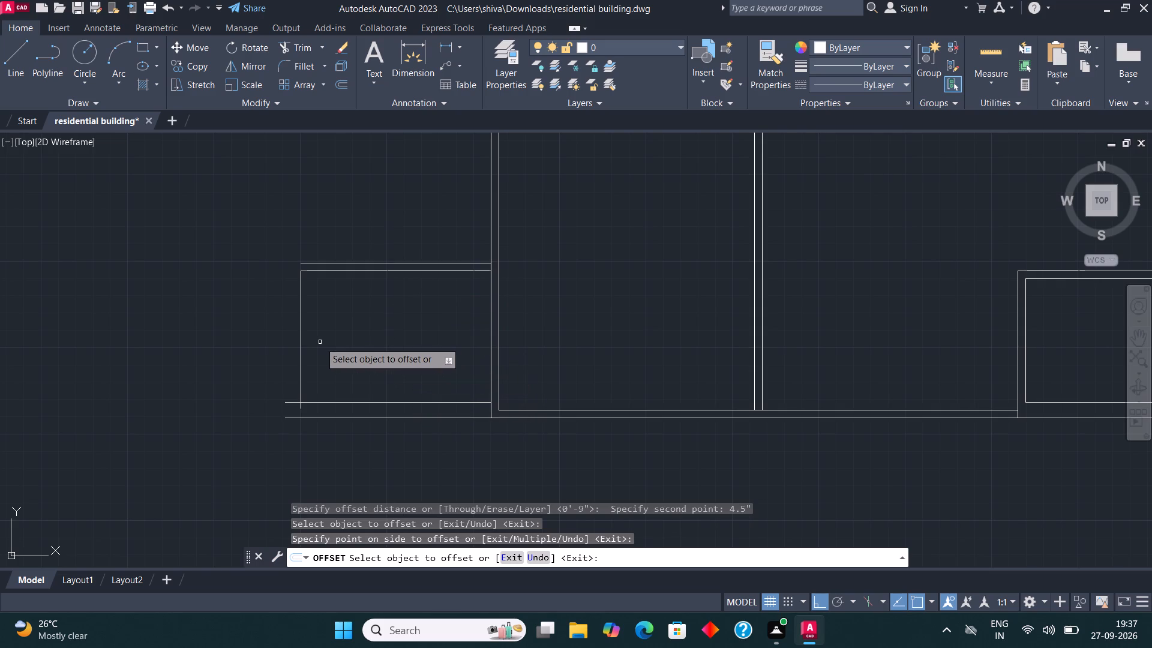
Offset the small room's inner left line 9" to the left to form the outer face of its left wall.
{"action": "left_click", "coordinate": [299, 342]}
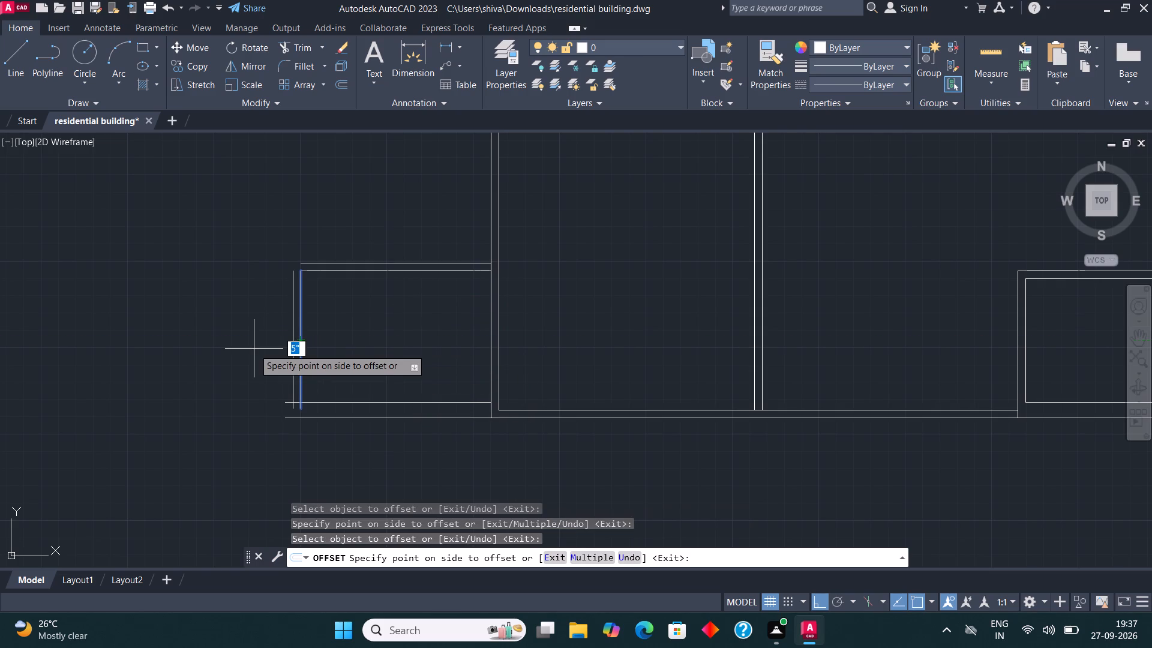
{"action": "type", "text": "9\""}
{"action": "key", "text": "Return"}
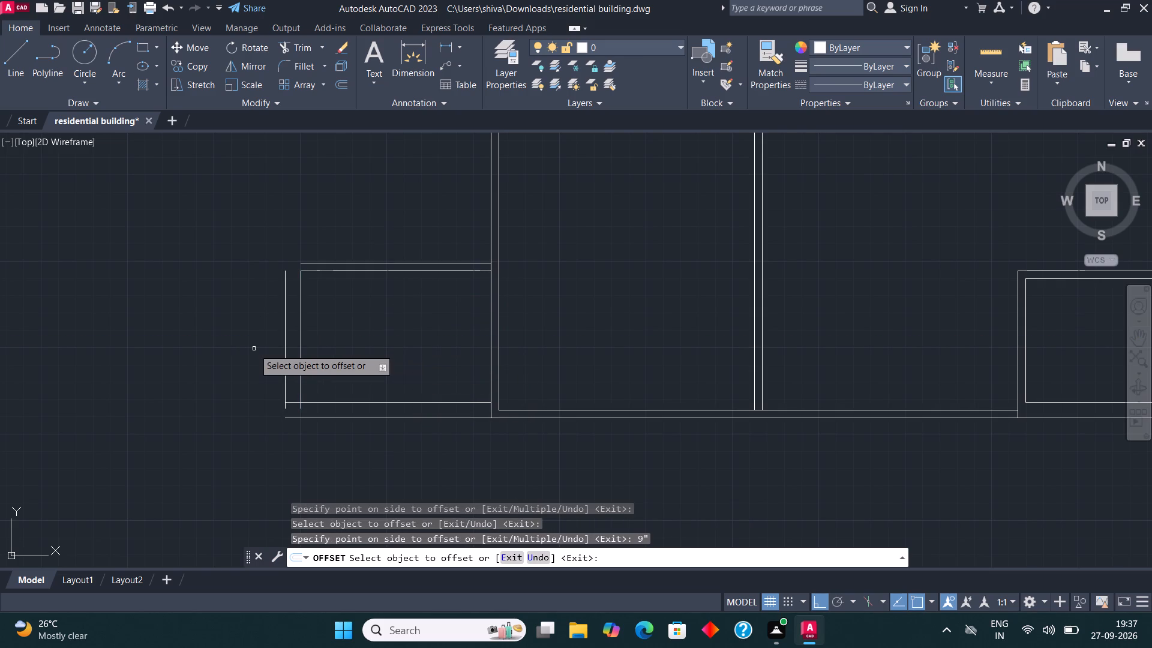
{"action": "key", "text": "Escape"}
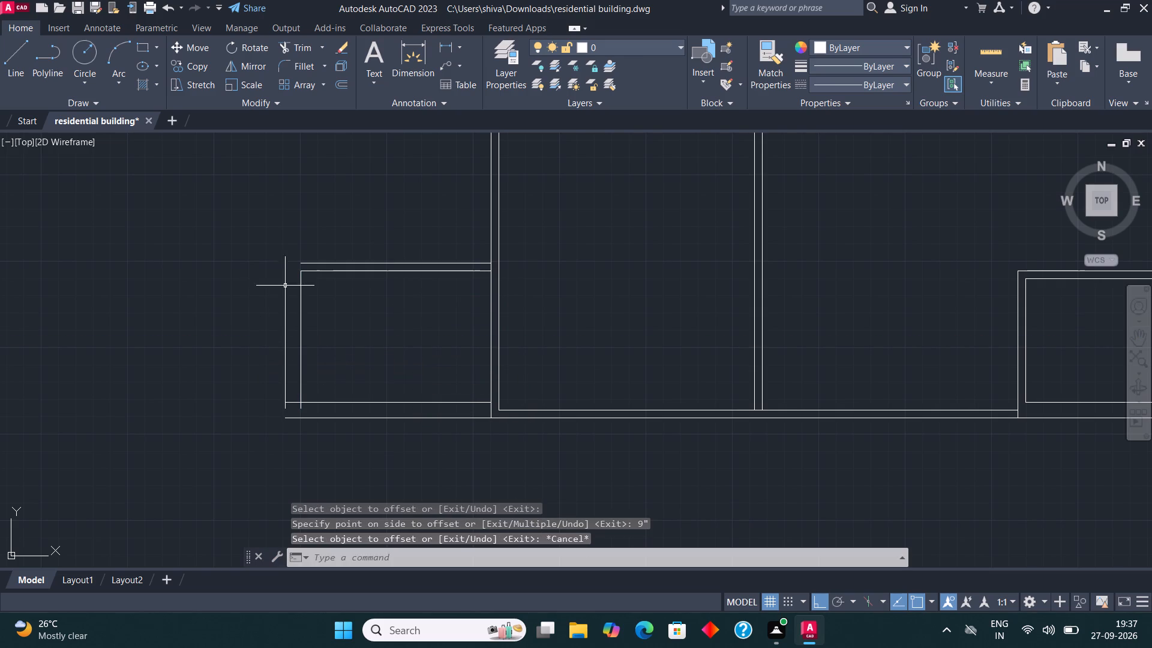
Fillet the small room's outer upper-left, inner lower-left and outer lower-left wall corners so their lines meet.
{"action": "scroll", "coordinate": [300, 299], "scroll_direction": "up", "scroll_amount": 1}
{"action": "left_click", "coordinate": [299, 68]}
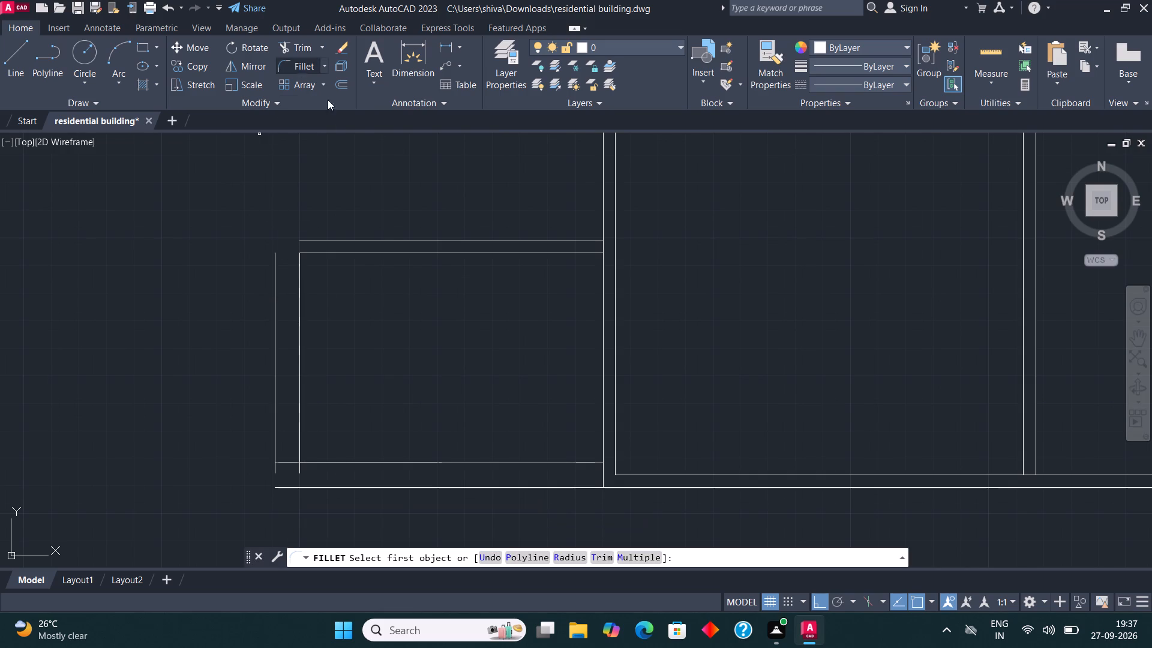
{"action": "left_click", "coordinate": [329, 242]}
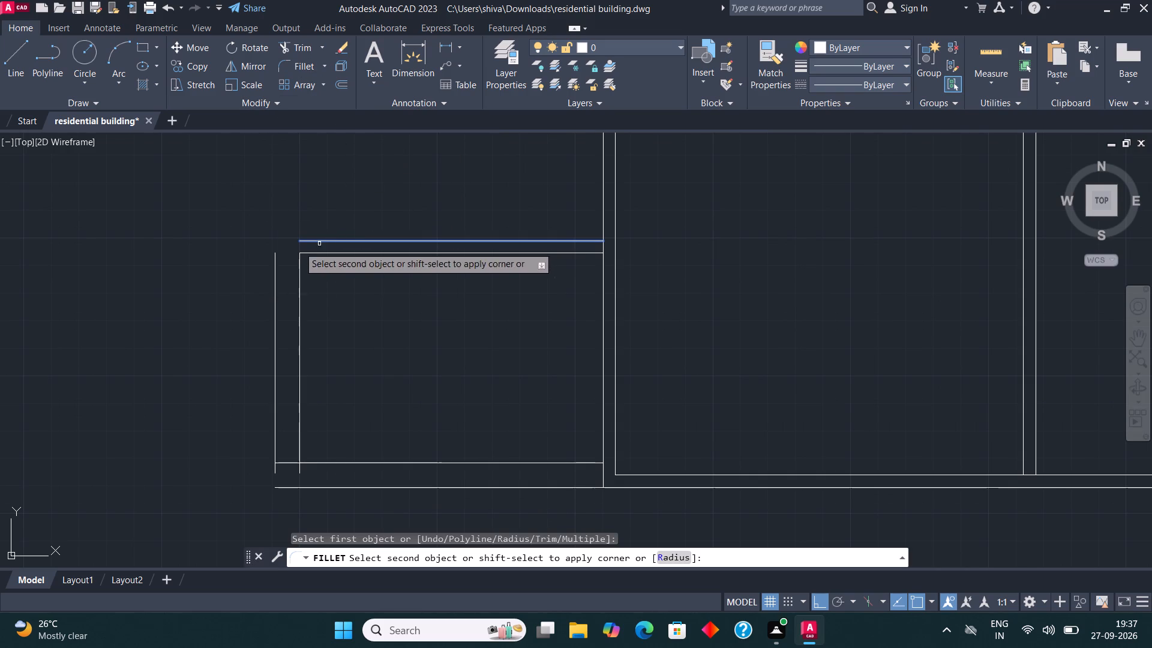
{"action": "left_click", "coordinate": [275, 275]}
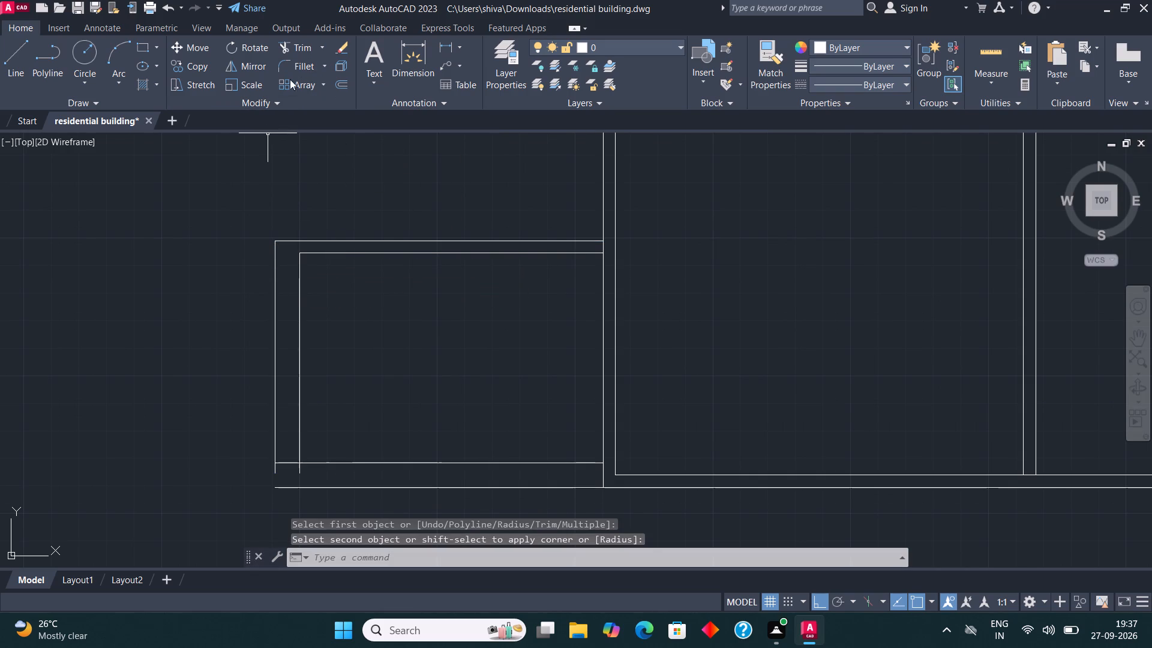
{"action": "left_click", "coordinate": [304, 61]}
{"action": "left_click", "coordinate": [300, 433]}
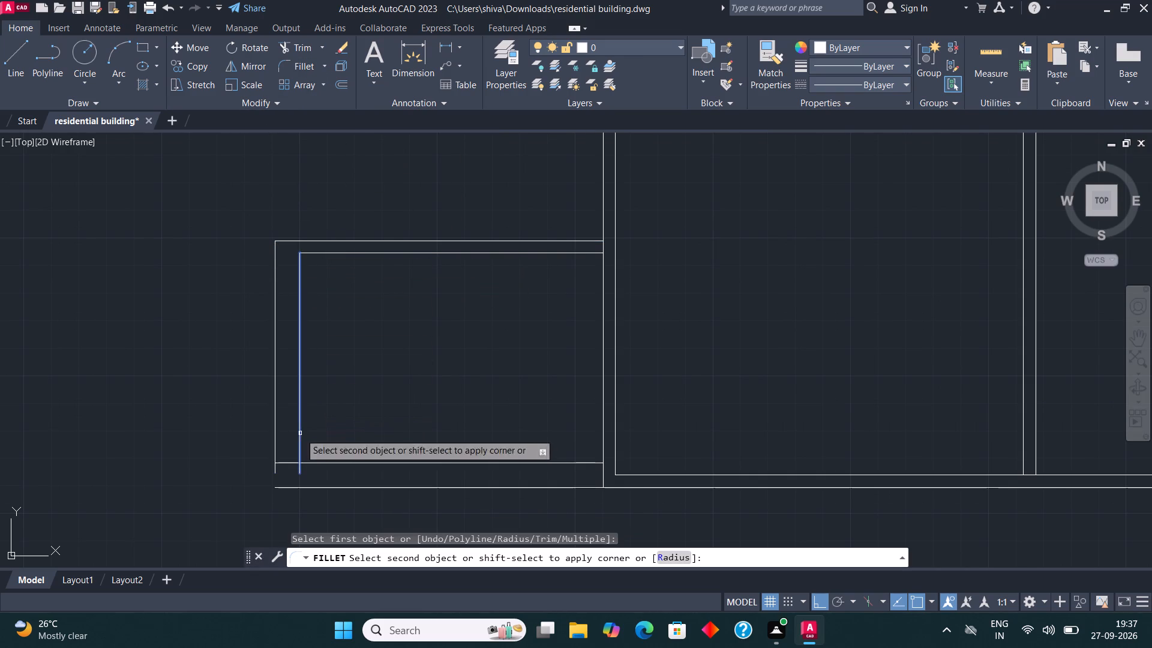
{"action": "left_click", "coordinate": [323, 464]}
{"action": "left_click", "coordinate": [305, 69]}
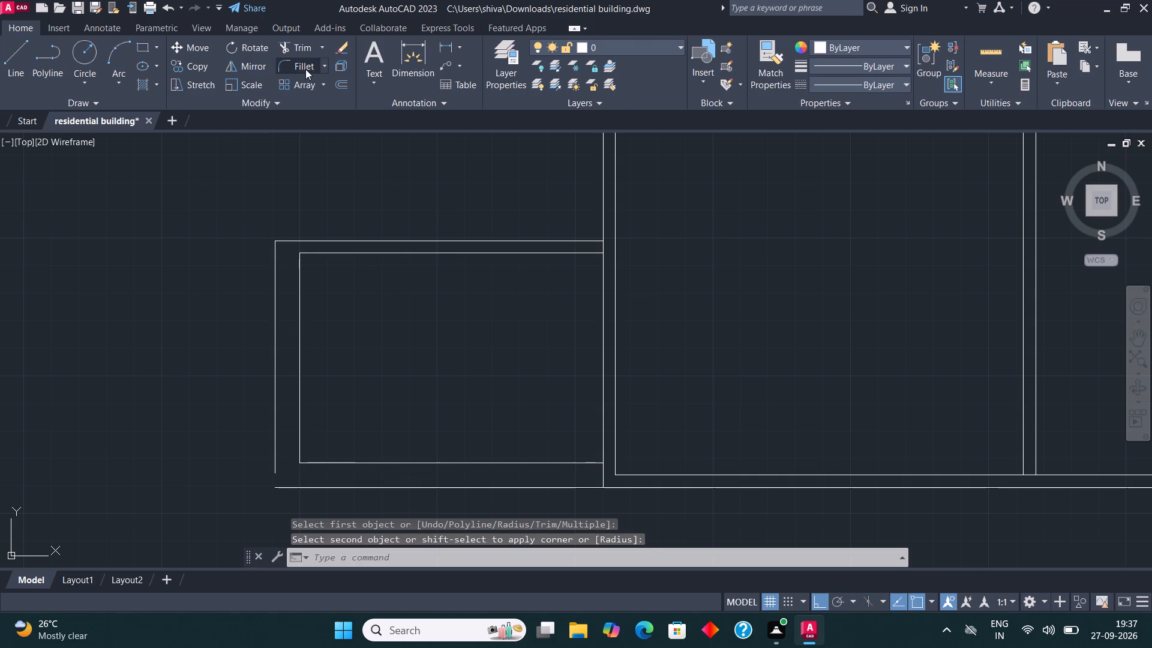
{"action": "left_click", "coordinate": [274, 446]}
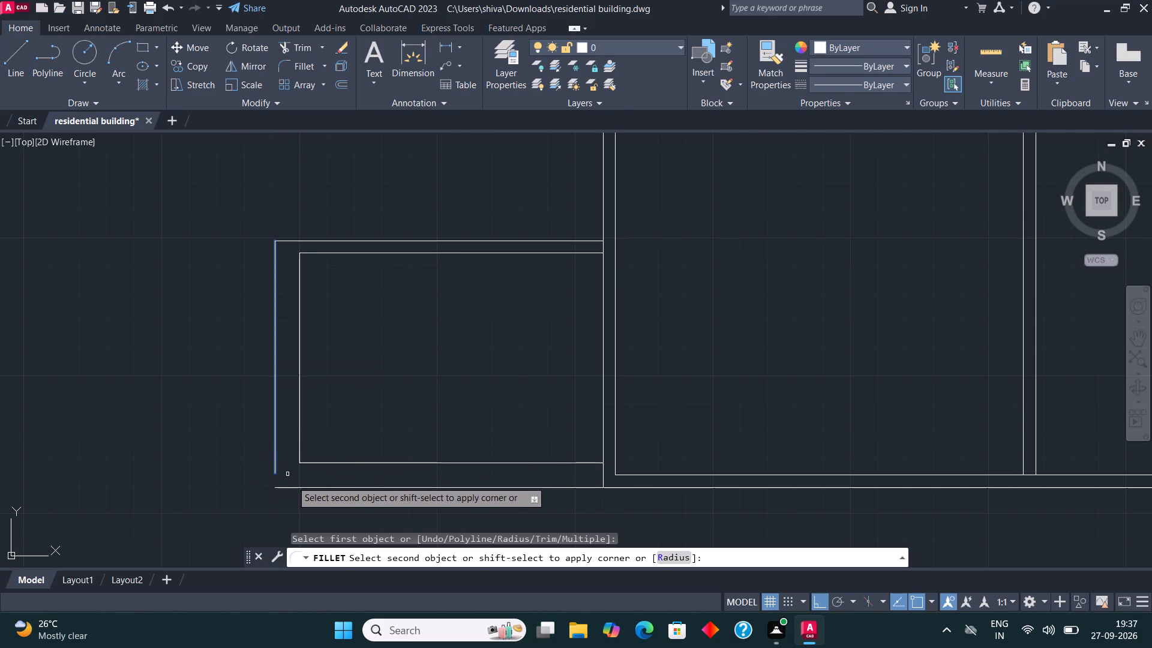
{"action": "left_click", "coordinate": [295, 488]}
Draw a 3'11" line leftward from the small room's outer lower-left corner.
{"action": "scroll", "coordinate": [507, 387], "scroll_direction": "down", "scroll_amount": 3}
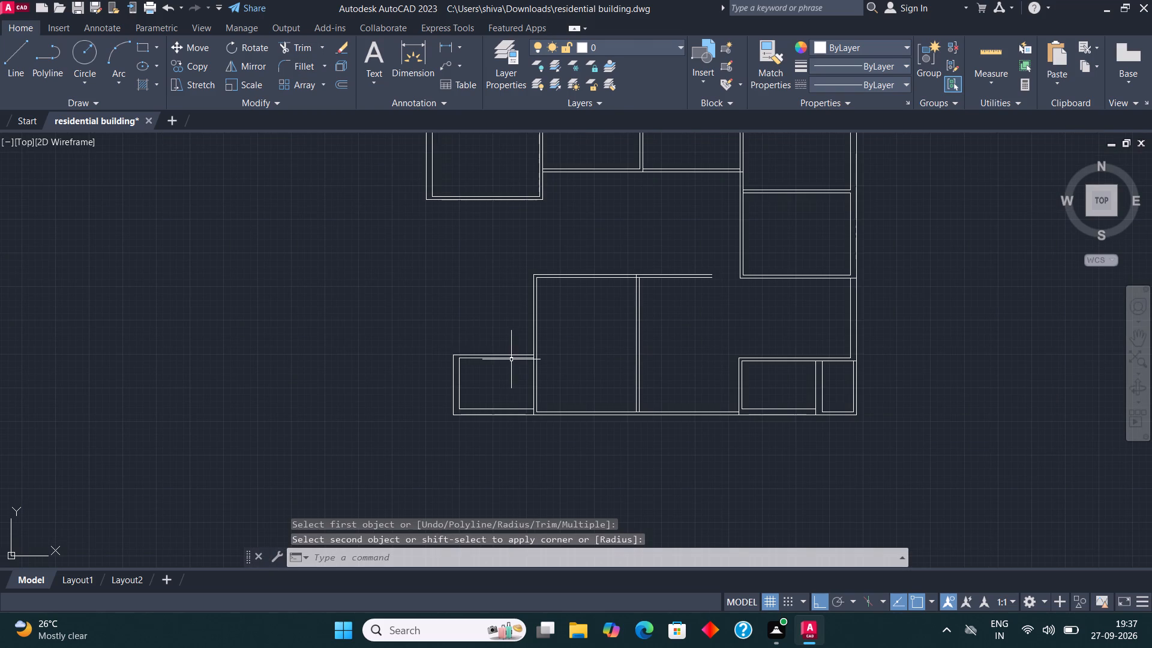
{"action": "scroll", "coordinate": [512, 418], "scroll_direction": "down", "scroll_amount": 1}
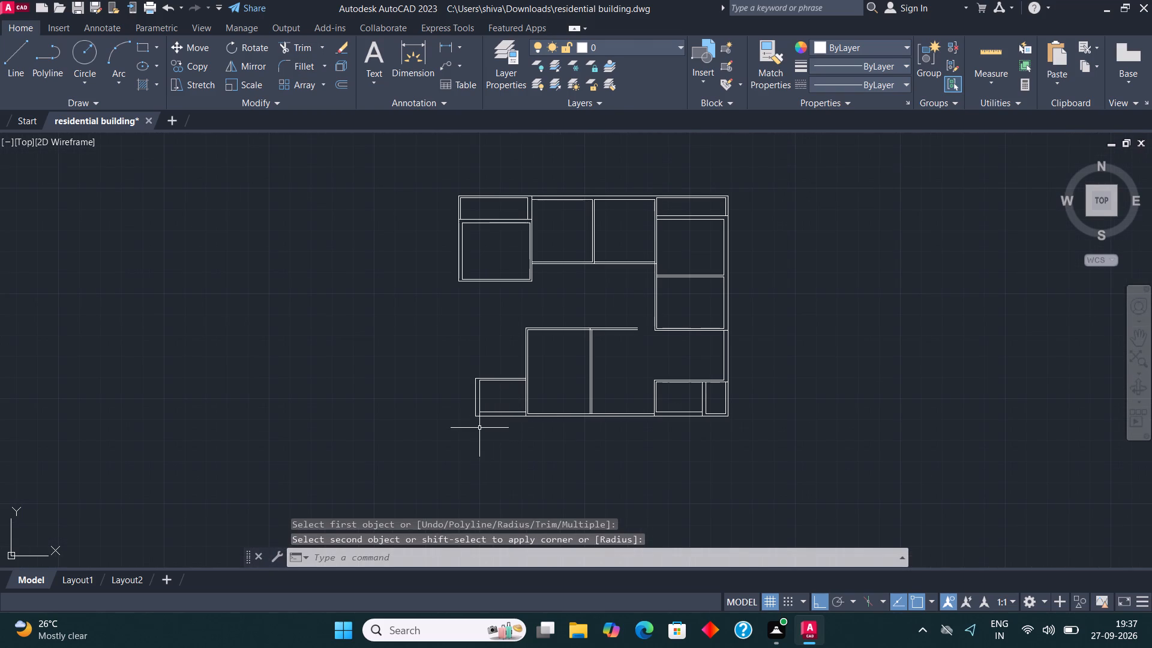
{"action": "scroll", "coordinate": [479, 427], "scroll_direction": "up", "scroll_amount": 2}
{"action": "left_click", "coordinate": [11, 66]}
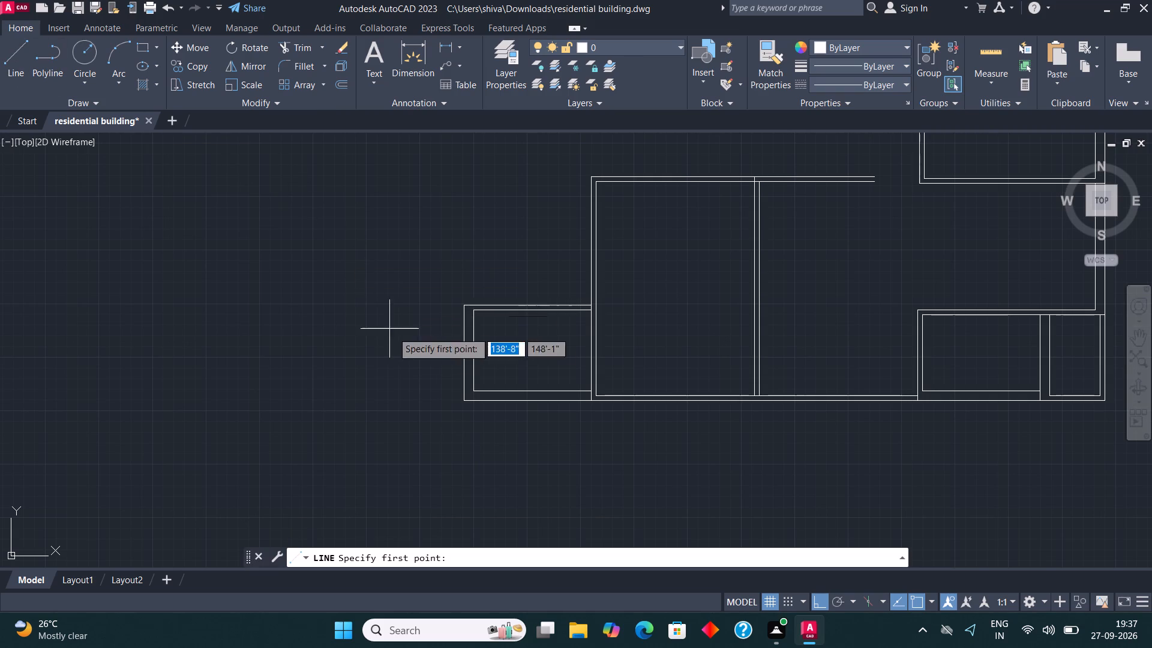
{"action": "scroll", "coordinate": [452, 387], "scroll_direction": "up", "scroll_amount": 2}
{"action": "left_click", "coordinate": [472, 421]}
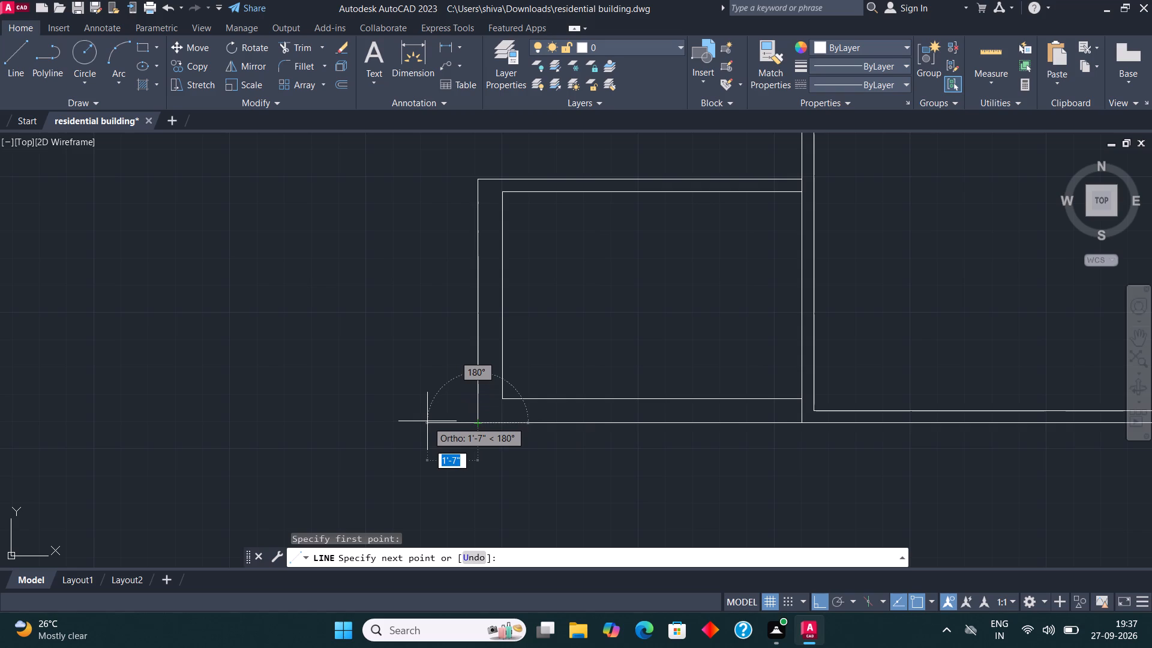
{"action": "type", "text": "3'11\""}
{"action": "key", "text": "Return"}
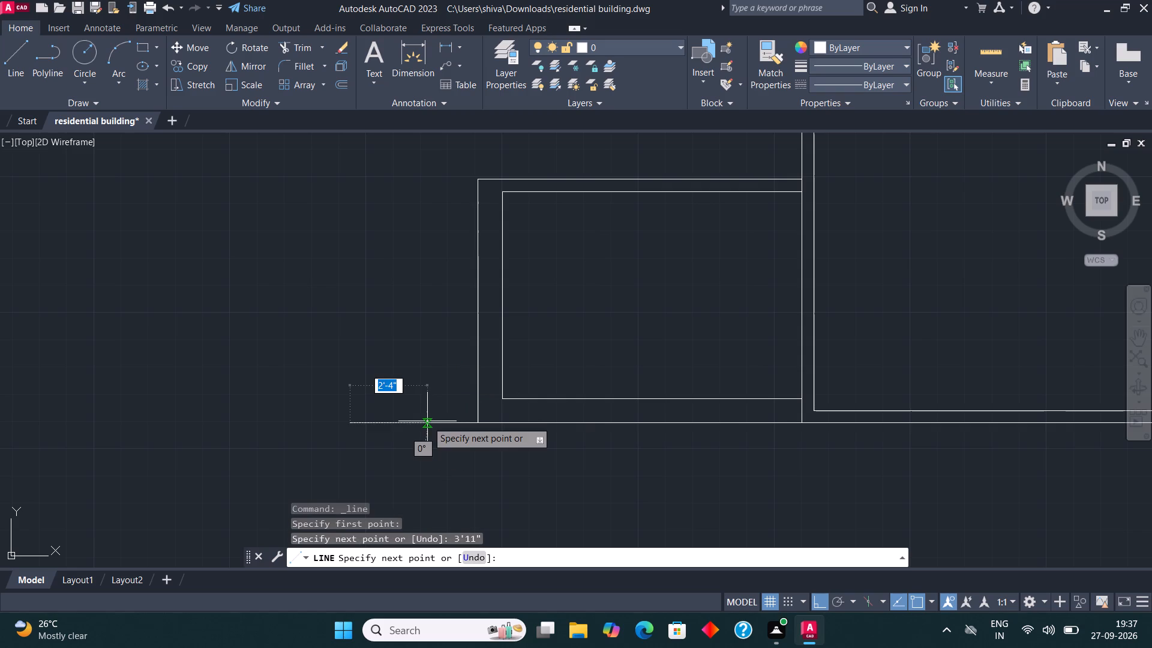
{"action": "scroll", "coordinate": [427, 421], "scroll_direction": "down", "scroll_amount": 4}
{"action": "scroll", "coordinate": [449, 332], "scroll_direction": "down", "scroll_amount": 3}
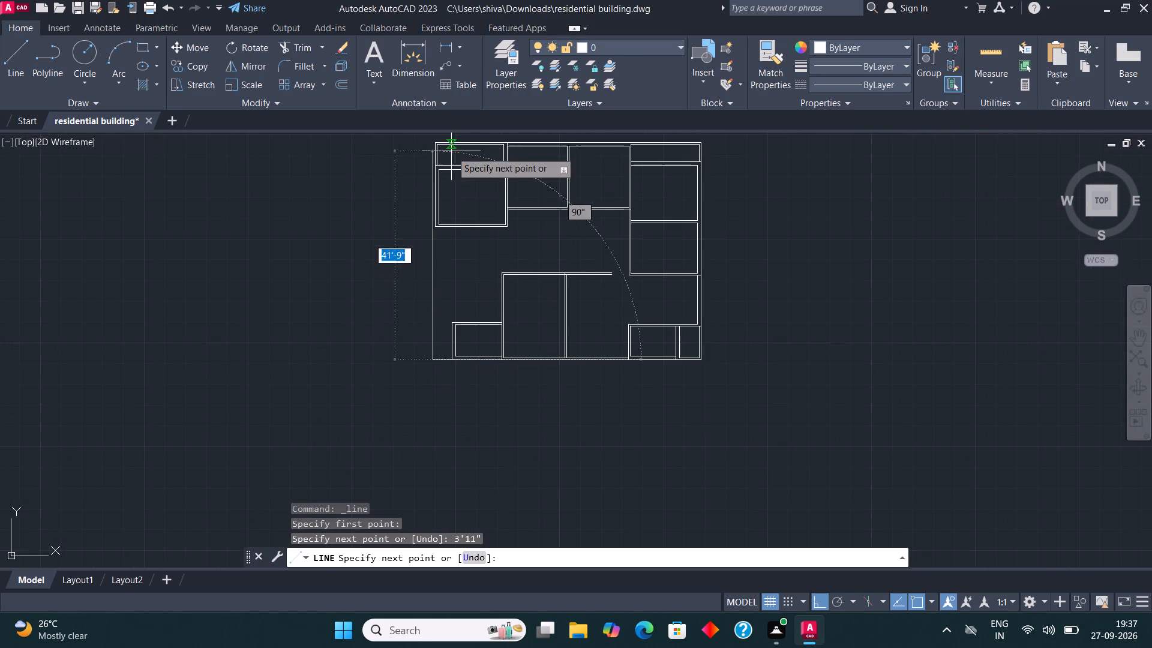
{"action": "scroll", "coordinate": [419, 169], "scroll_direction": "up", "scroll_amount": 2}
{"action": "key", "text": "Escape"}
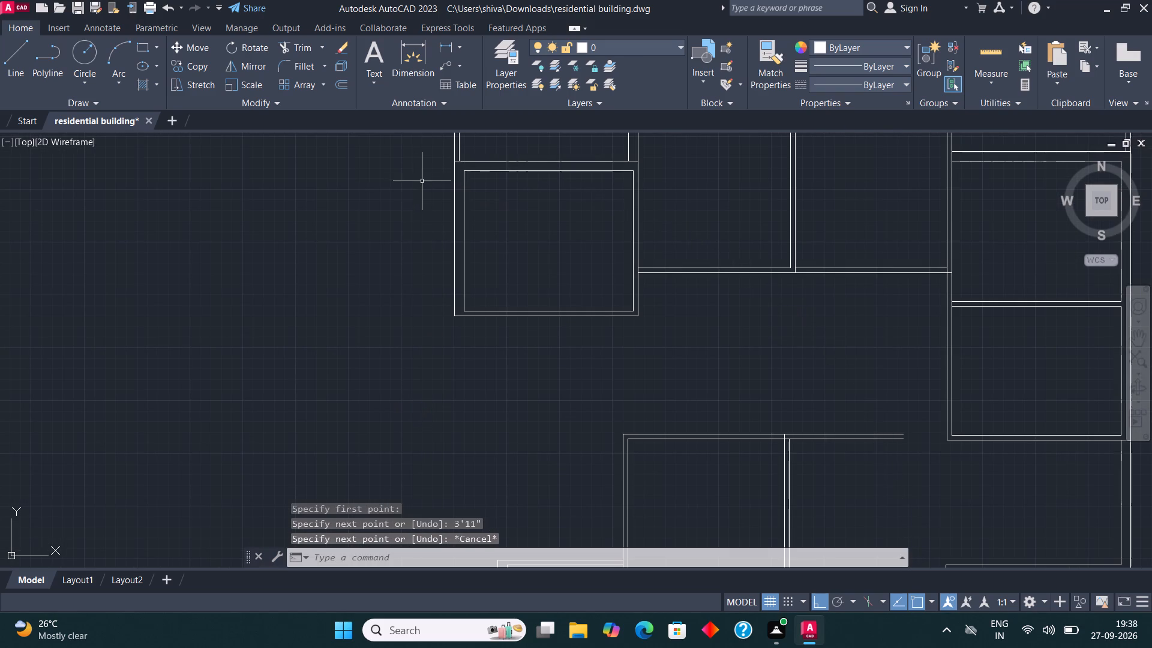
Draw a vertical line from the upper-left room's outer lower-left corner down to just past the bottom 3'11" line.
{"action": "left_click", "coordinate": [10, 60]}
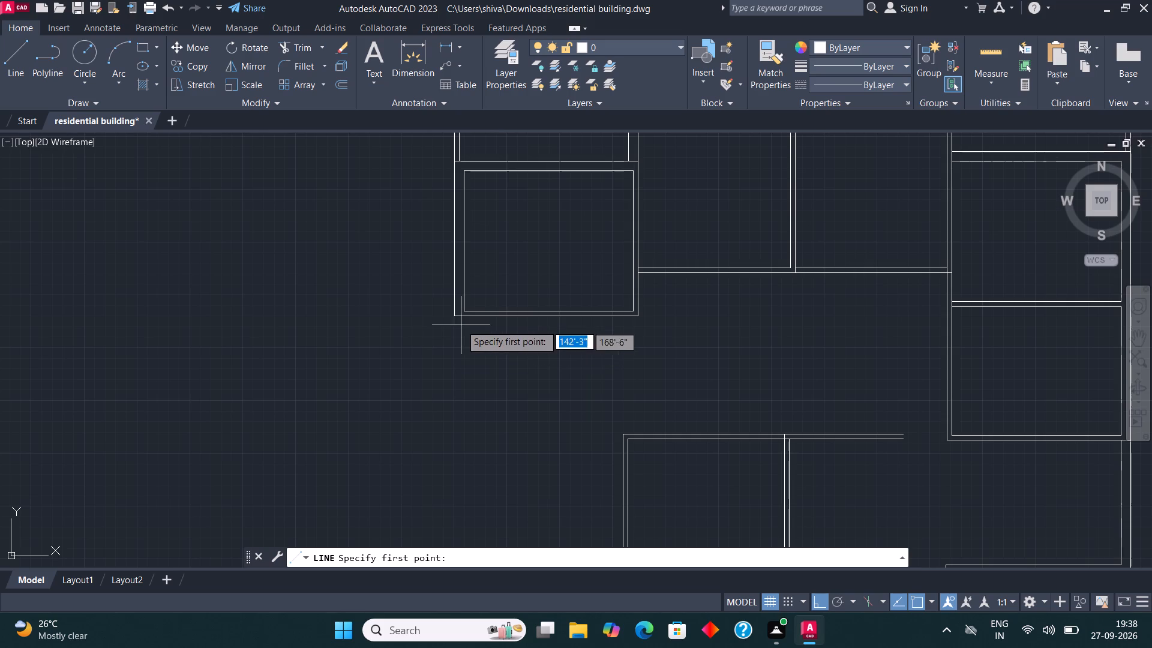
{"action": "left_click", "coordinate": [452, 315]}
{"action": "scroll", "coordinate": [460, 279], "scroll_direction": "down", "scroll_amount": 5}
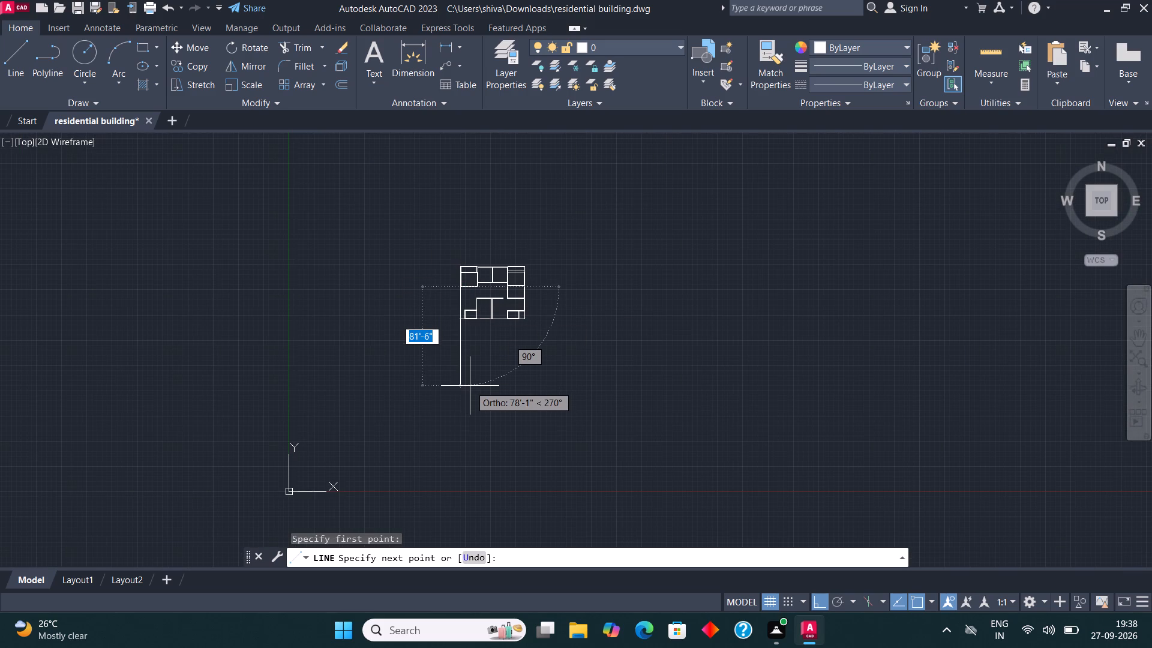
{"action": "scroll", "coordinate": [458, 325], "scroll_direction": "up", "scroll_amount": 4}
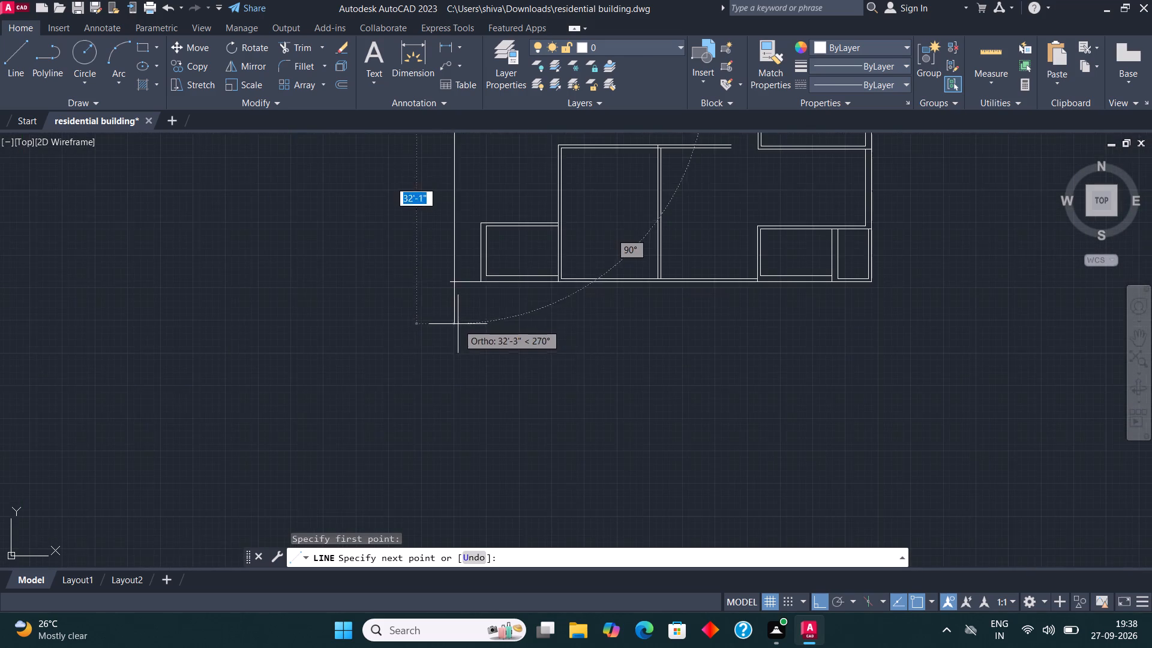
{"action": "scroll", "coordinate": [452, 266], "scroll_direction": "up", "scroll_amount": 3}
{"action": "left_click", "coordinate": [450, 372]}
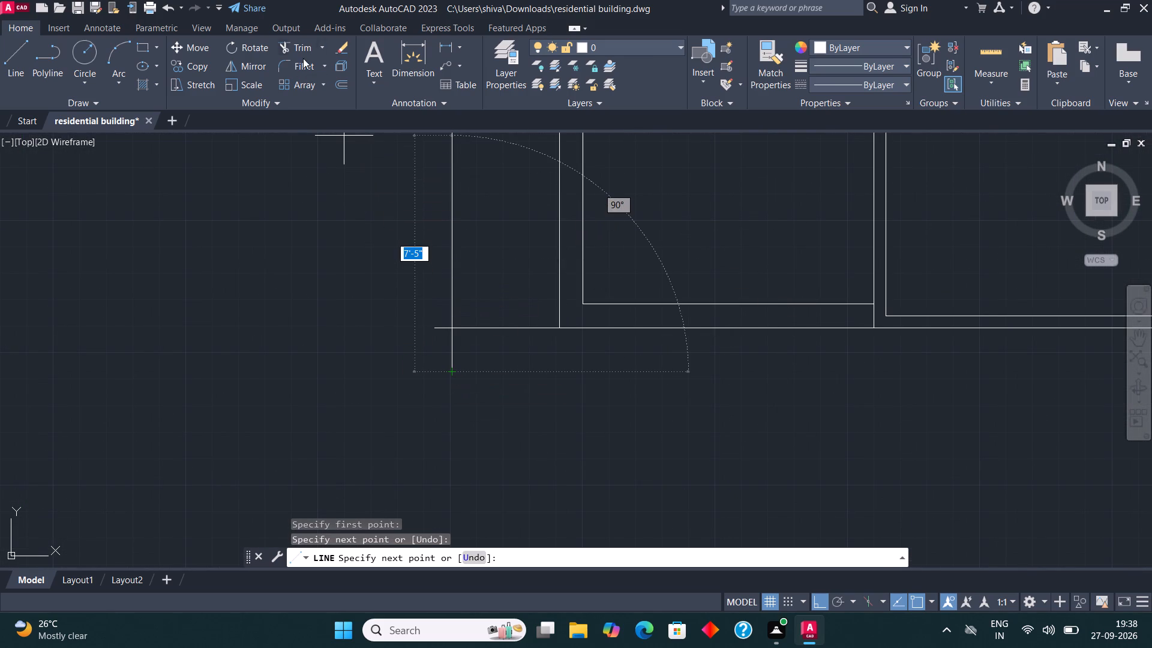
Trim the overhanging ends of the new vertical line and the bottom 3'11" line where they cross.
{"action": "left_click", "coordinate": [301, 50]}
{"action": "left_click", "coordinate": [424, 310]}
{"action": "left_click", "coordinate": [460, 354]}
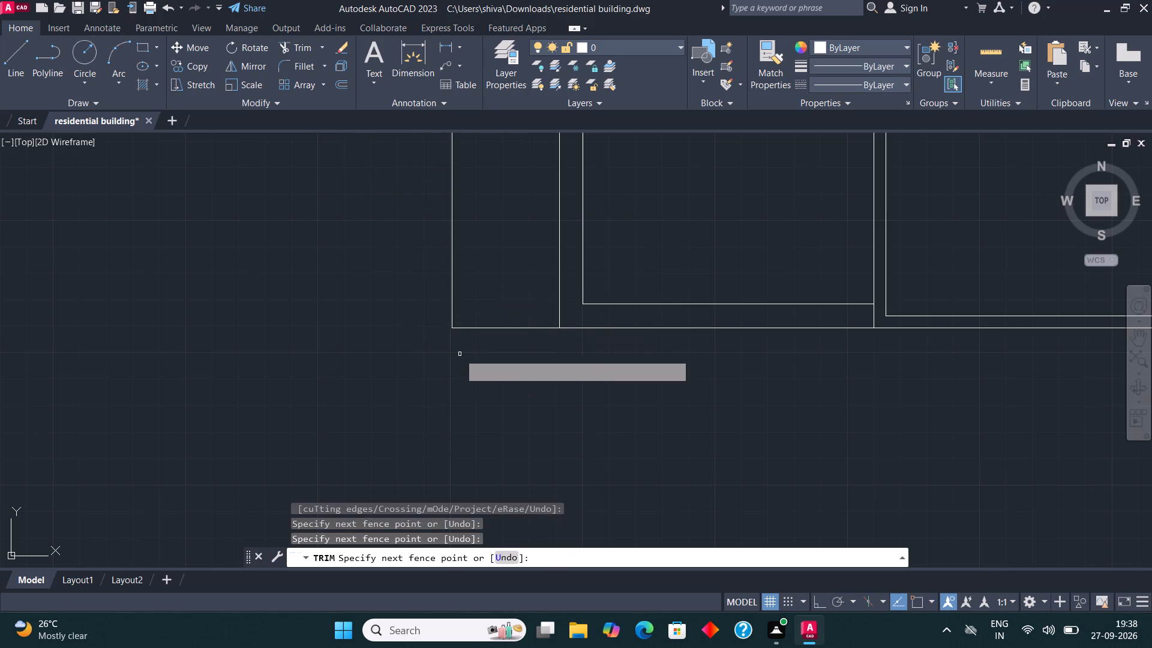
{"action": "key", "text": "Escape"}
{"action": "scroll", "coordinate": [472, 373], "scroll_direction": "down", "scroll_amount": 4}
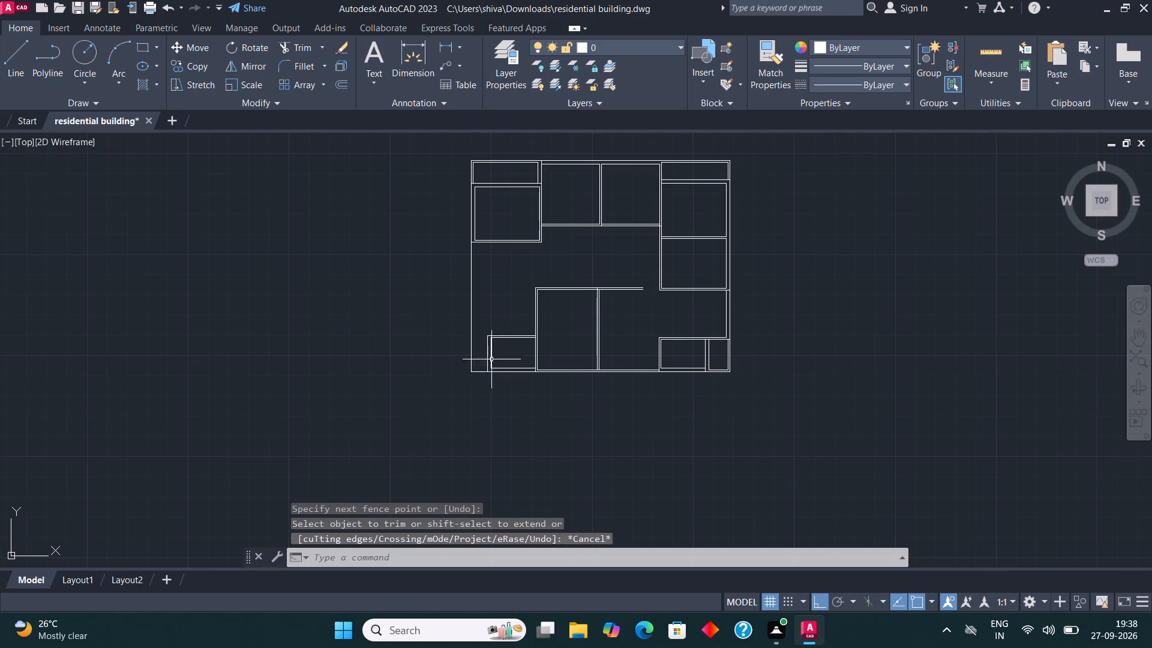
{"action": "scroll", "coordinate": [486, 334], "scroll_direction": "up", "scroll_amount": 2}
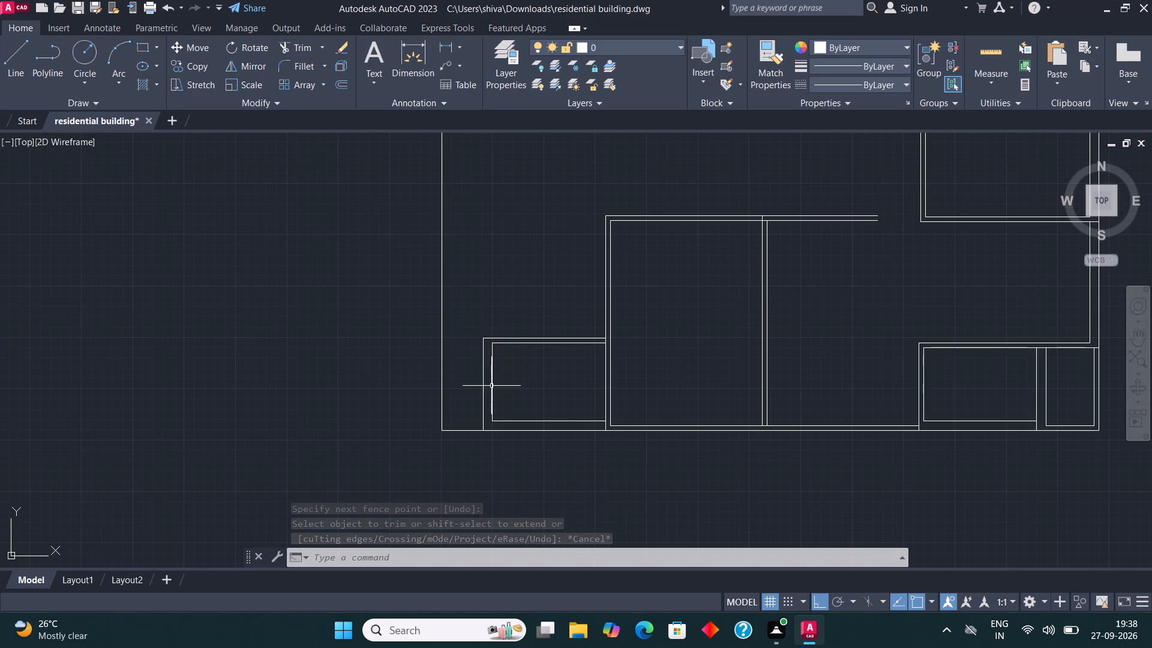
Draw a horizontal line leftward from the small lower-left room's outer left wall, level with its inner top line, past the building's left boundary.
{"action": "scroll", "coordinate": [485, 335], "scroll_direction": "up", "scroll_amount": 1}
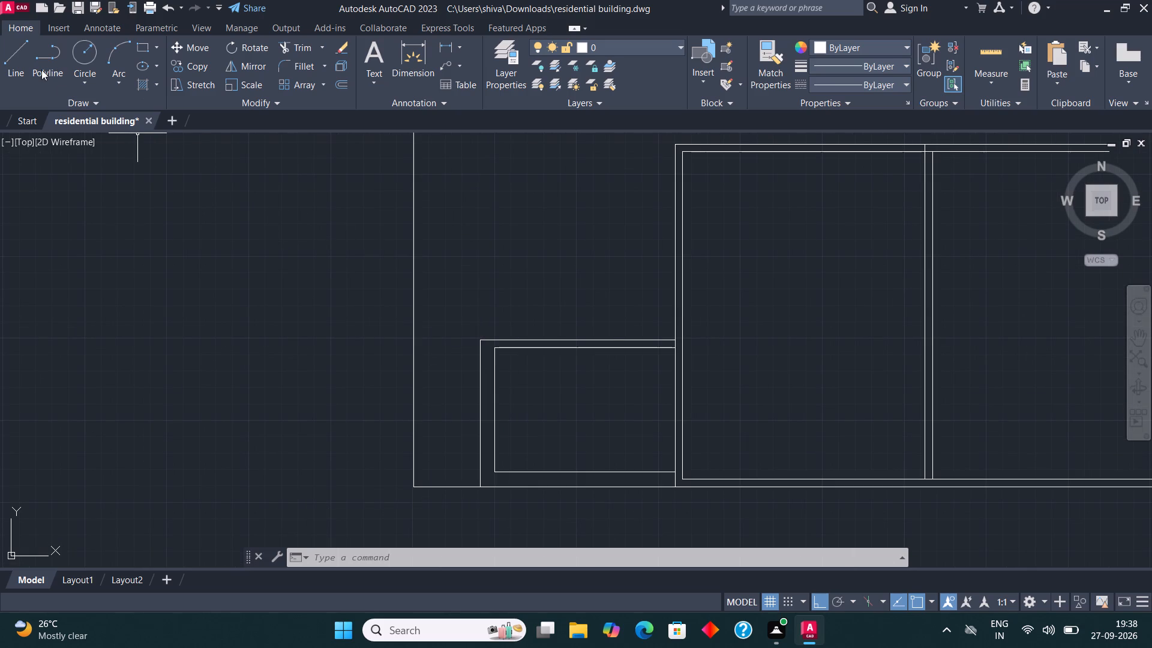
{"action": "left_click", "coordinate": [23, 59]}
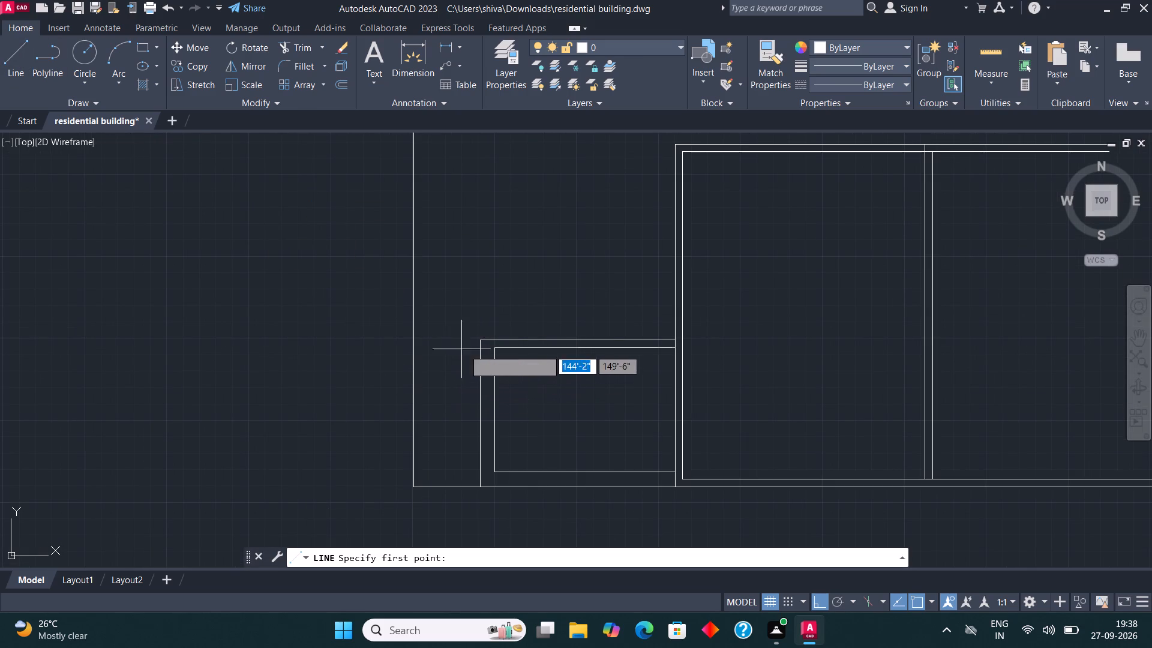
{"action": "left_click", "coordinate": [476, 352]}
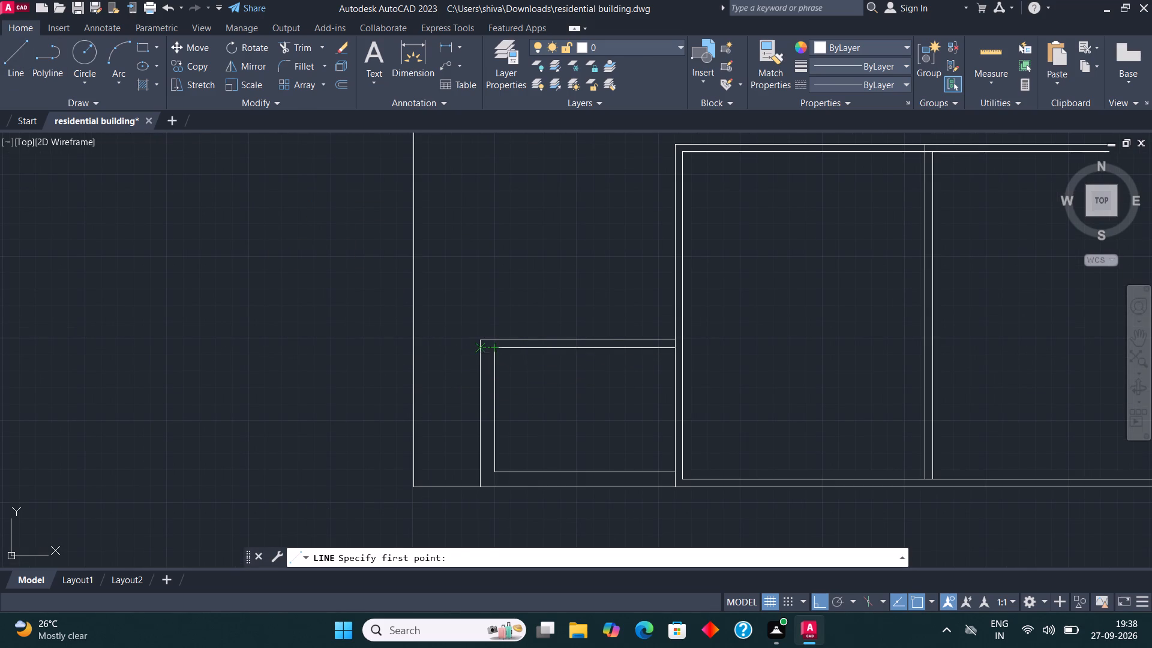
{"action": "left_click", "coordinate": [360, 353]}
Trim the end of the new horizontal line that overhangs the building's left boundary.
{"action": "left_click", "coordinate": [290, 47]}
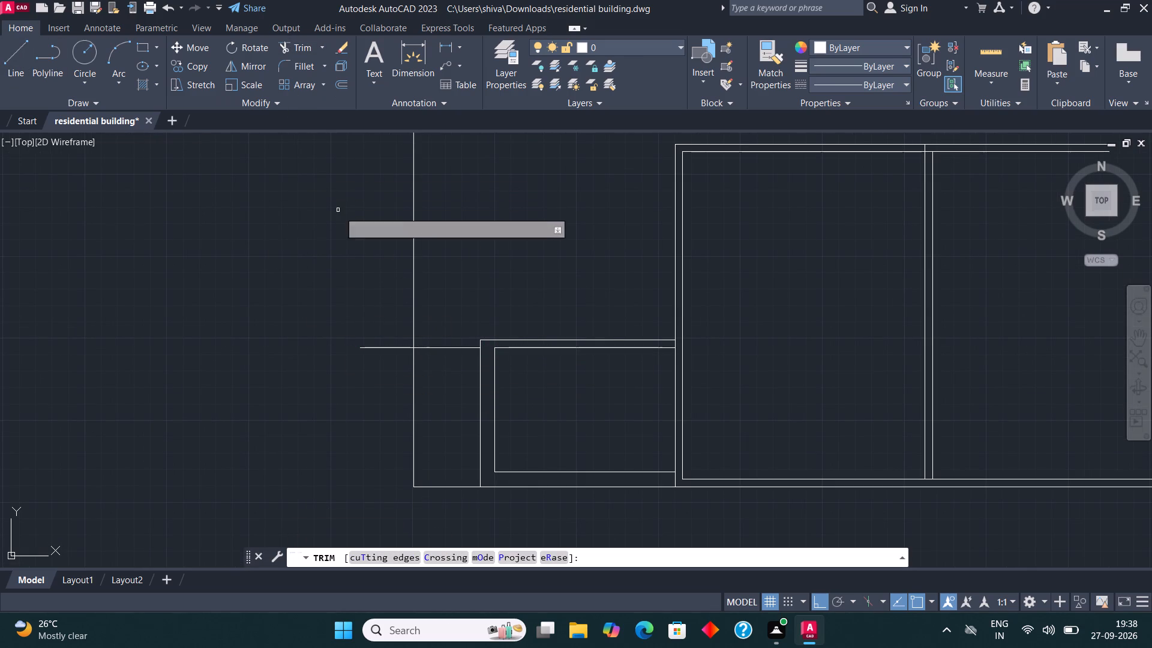
{"action": "left_click", "coordinate": [398, 331]}
{"action": "left_click", "coordinate": [387, 429]}
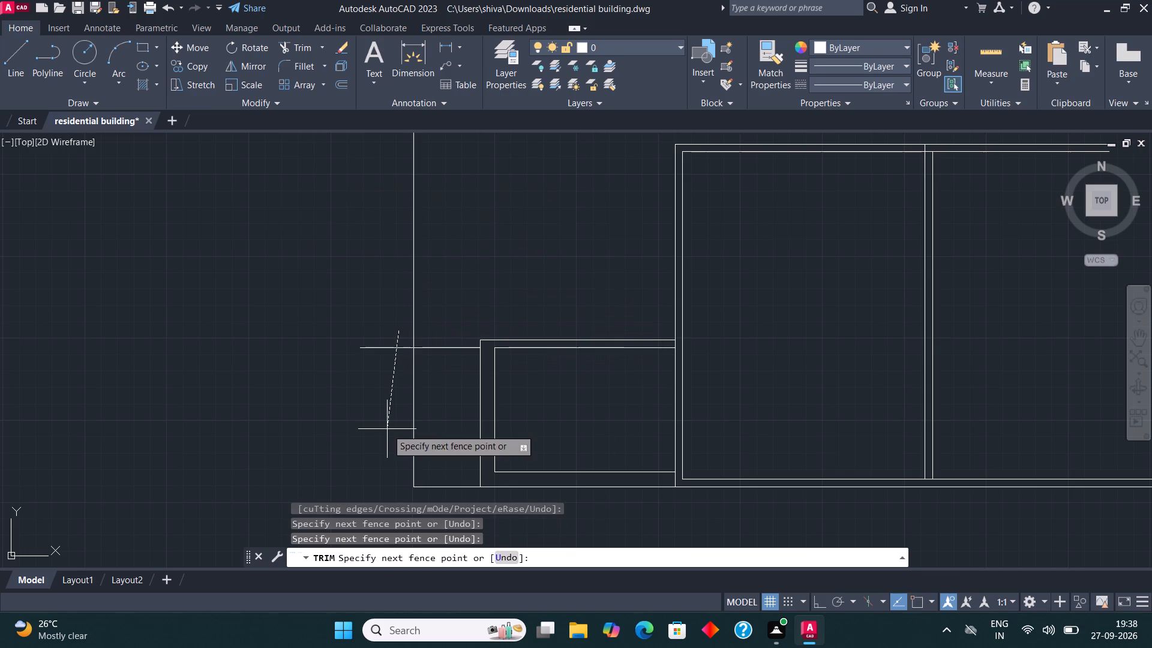
{"action": "key", "text": "Escape"}
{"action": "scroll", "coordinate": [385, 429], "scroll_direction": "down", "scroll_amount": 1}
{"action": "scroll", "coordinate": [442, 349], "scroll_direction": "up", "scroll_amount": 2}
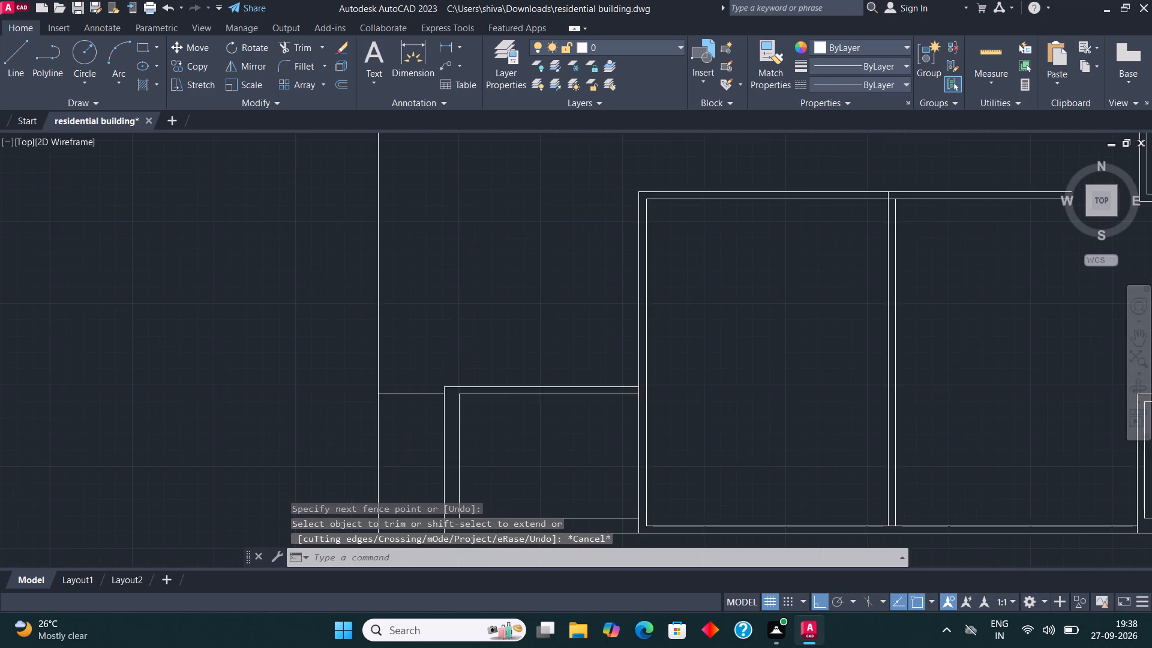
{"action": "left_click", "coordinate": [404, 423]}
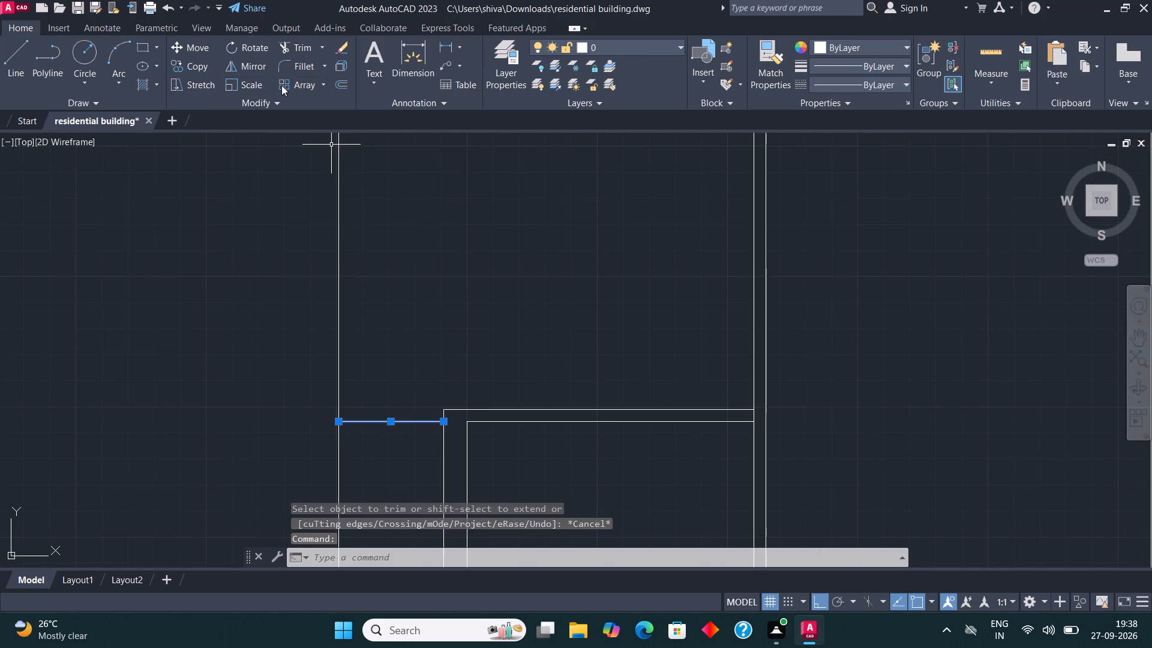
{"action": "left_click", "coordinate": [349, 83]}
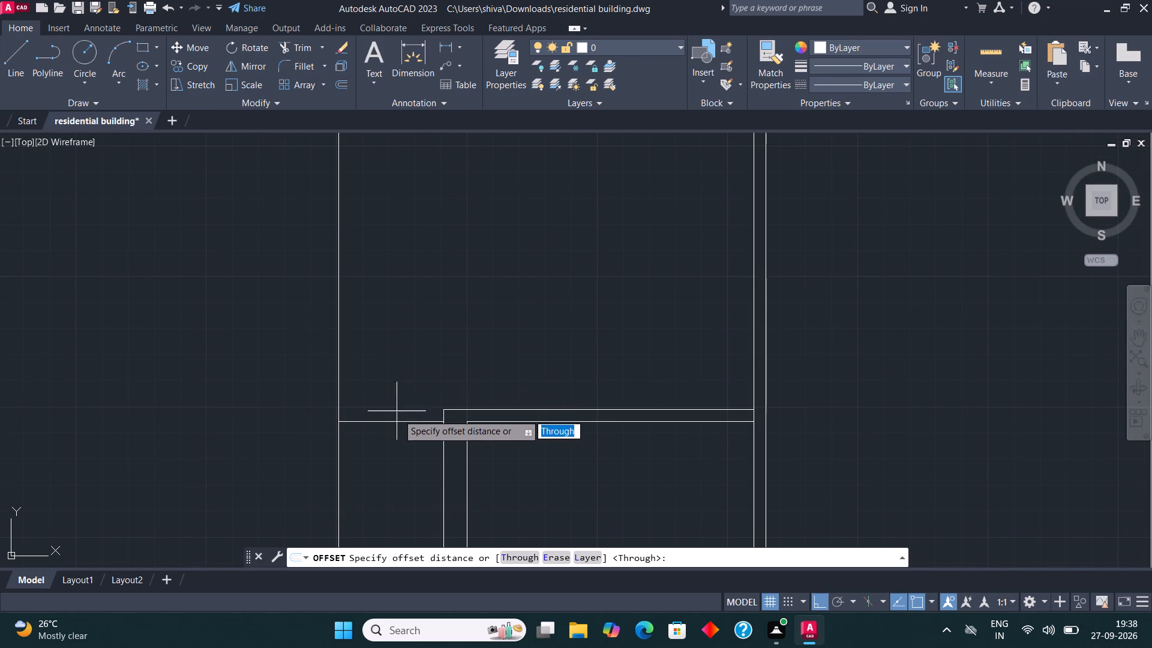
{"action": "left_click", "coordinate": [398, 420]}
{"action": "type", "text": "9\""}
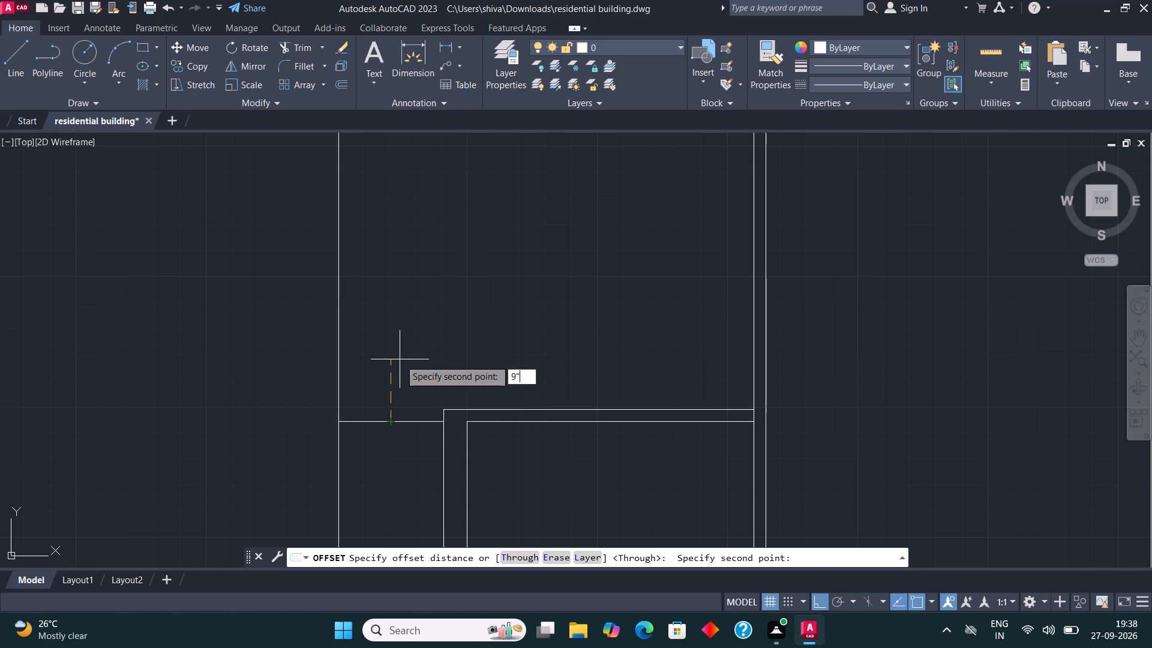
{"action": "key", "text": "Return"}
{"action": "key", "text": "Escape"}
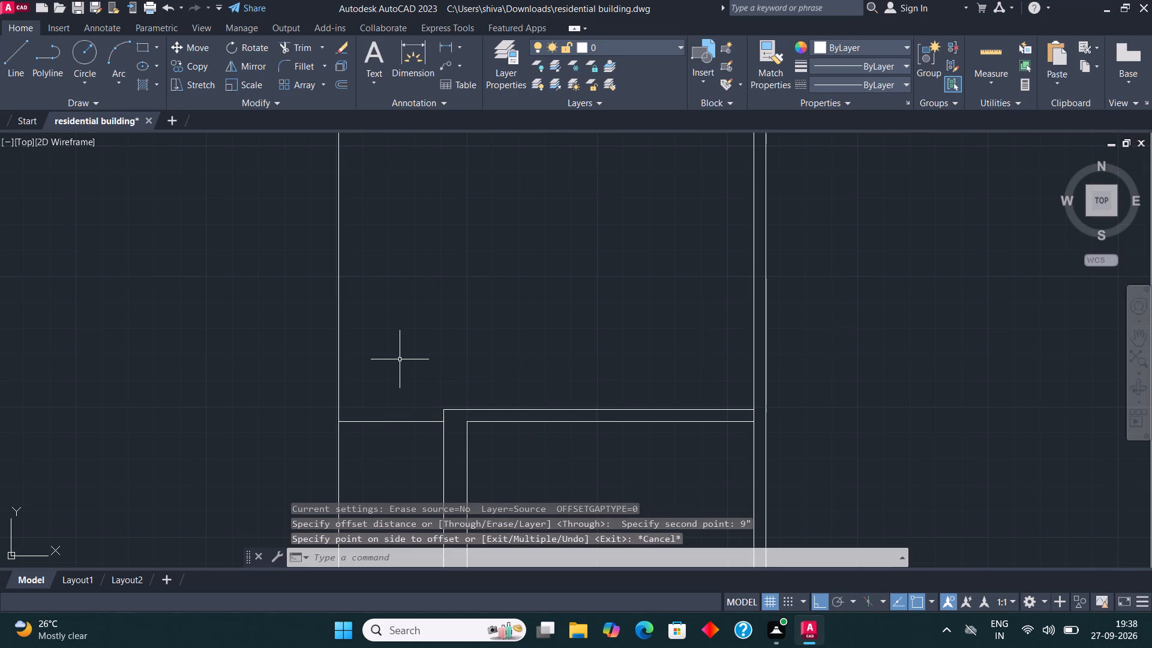
Offset the short horizontal line between the left boundary and the small room 9" upward.
{"action": "left_click", "coordinate": [404, 455]}
{"action": "left_click", "coordinate": [392, 411]}
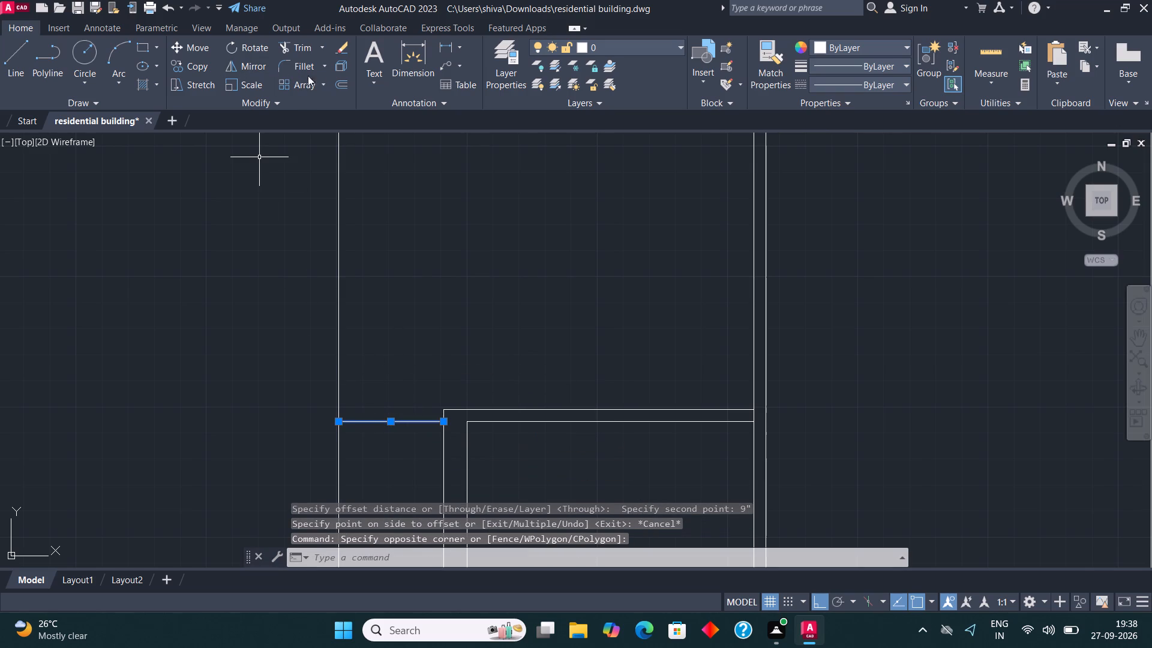
{"action": "left_click", "coordinate": [340, 83]}
{"action": "left_click", "coordinate": [393, 421]}
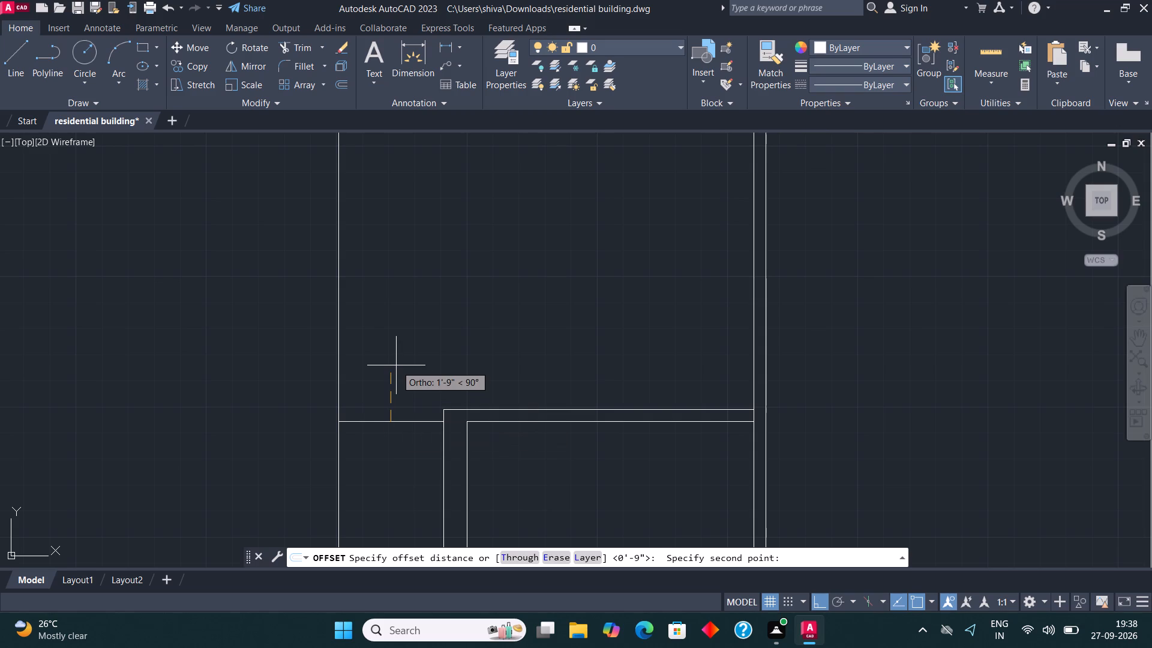
{"action": "type", "text": "9\""}
{"action": "key", "text": "Return"}
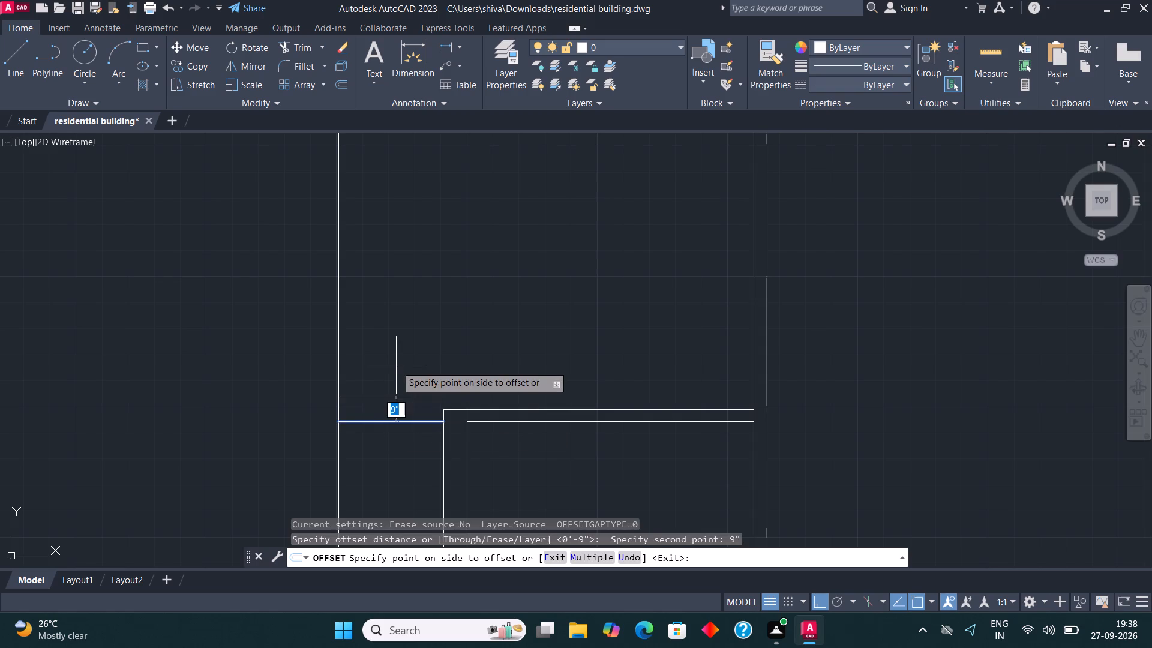
{"action": "left_click", "coordinate": [396, 365]}
Draw a vertical line about 1'1" long from the offset line's inner end down along the small room's outer left wall.
{"action": "left_click", "coordinate": [19, 52]}
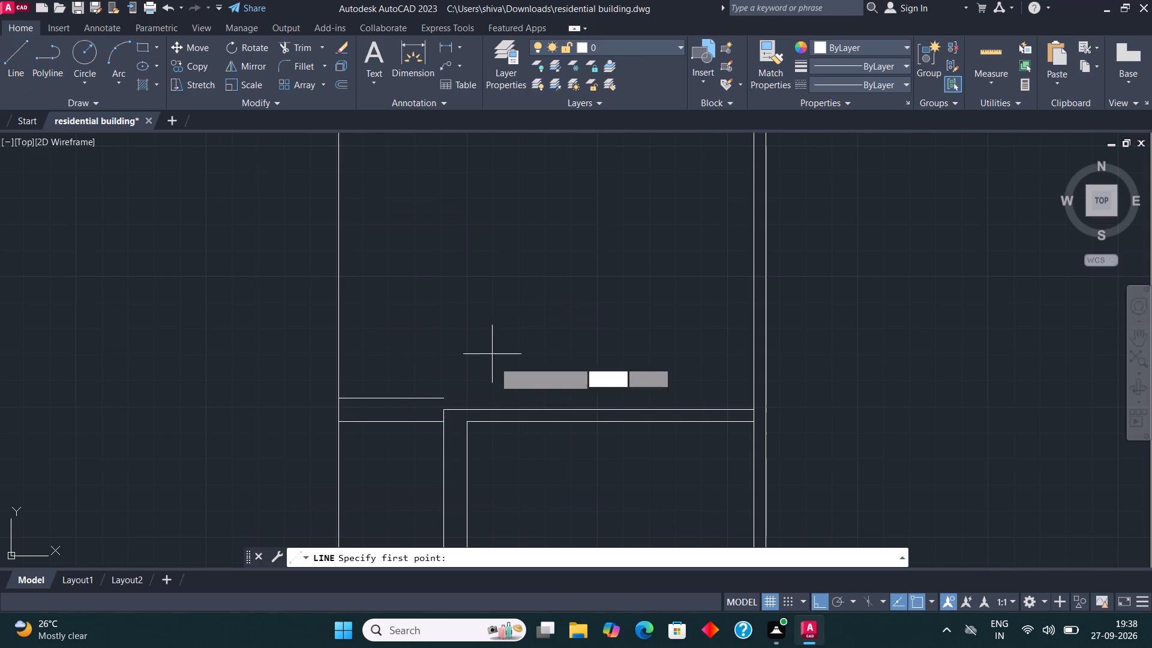
{"action": "left_click", "coordinate": [444, 395]}
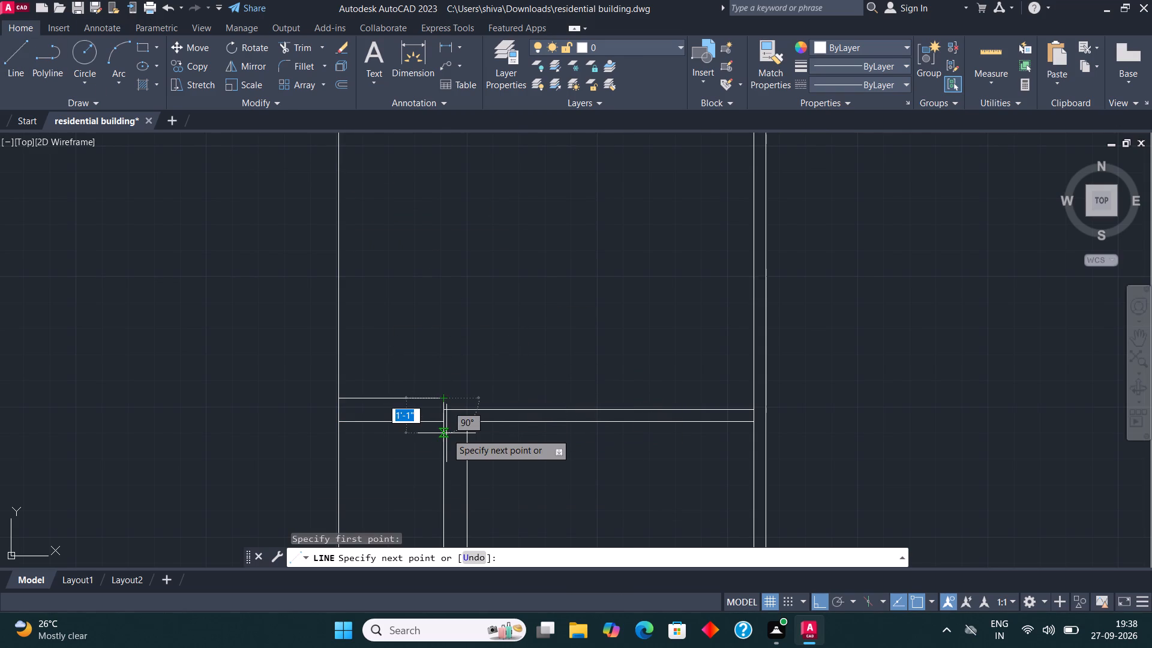
{"action": "left_click", "coordinate": [446, 433]}
{"action": "key", "text": "Escape"}
Draw a 10'2" line downward from the upper-left room's outer bottom wall line, aligned with that room's inner left wall.
{"action": "scroll", "coordinate": [491, 443], "scroll_direction": "down", "scroll_amount": 3}
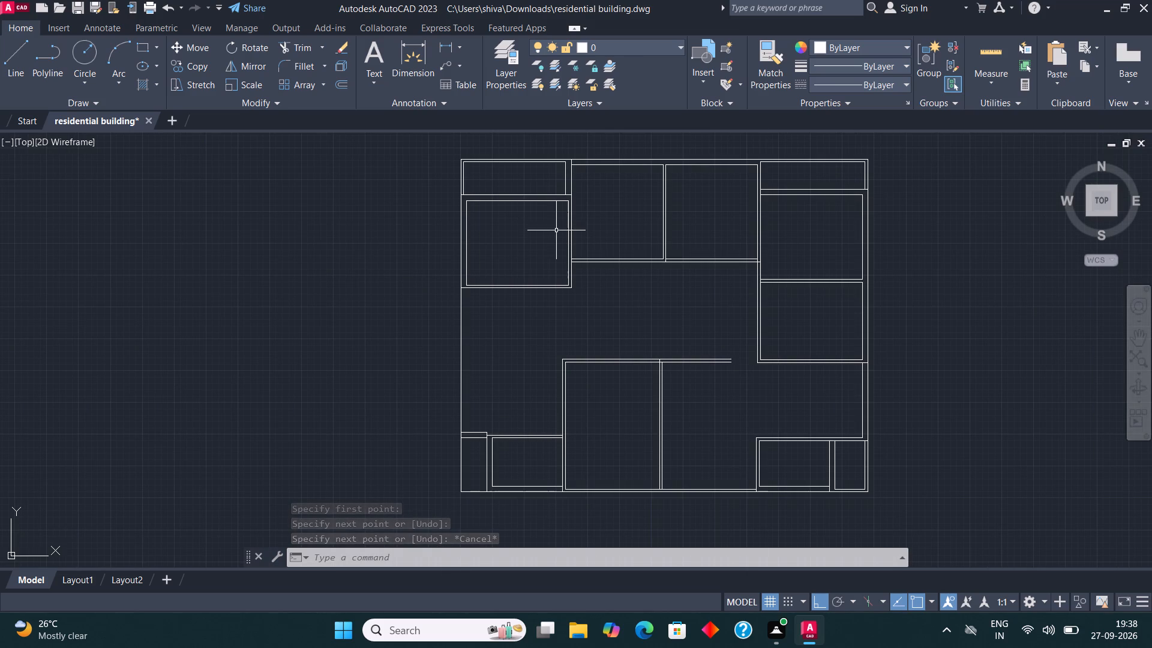
{"action": "scroll", "coordinate": [538, 225], "scroll_direction": "up", "scroll_amount": 2}
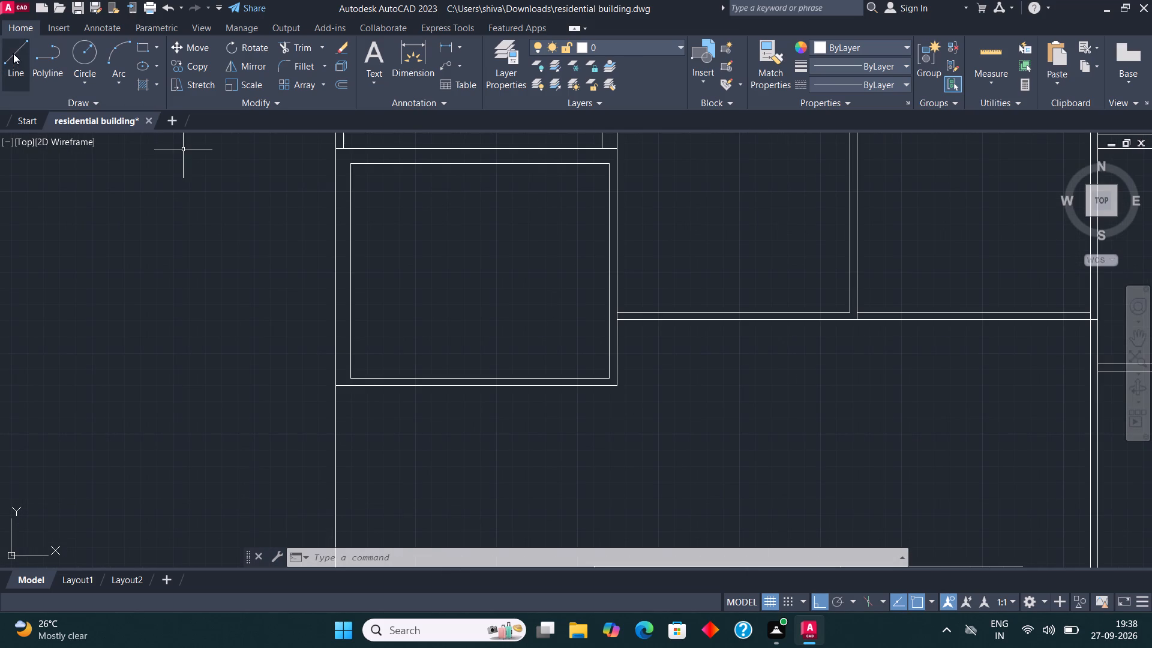
{"action": "left_click", "coordinate": [13, 53]}
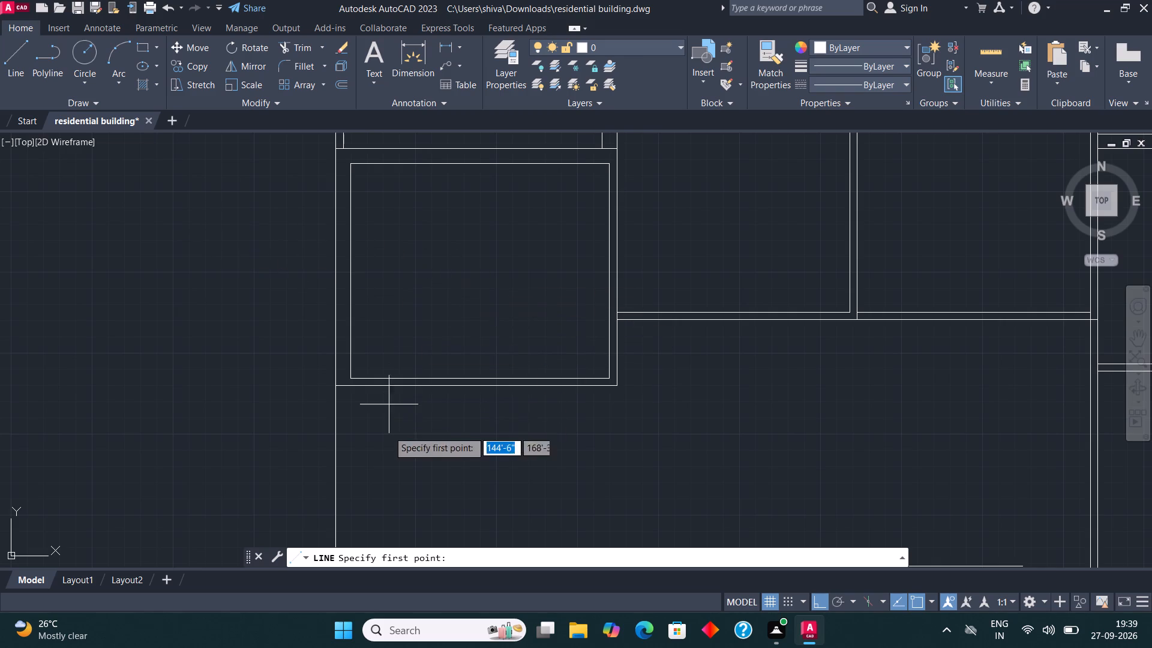
{"action": "scroll", "coordinate": [355, 410], "scroll_direction": "up", "scroll_amount": 2}
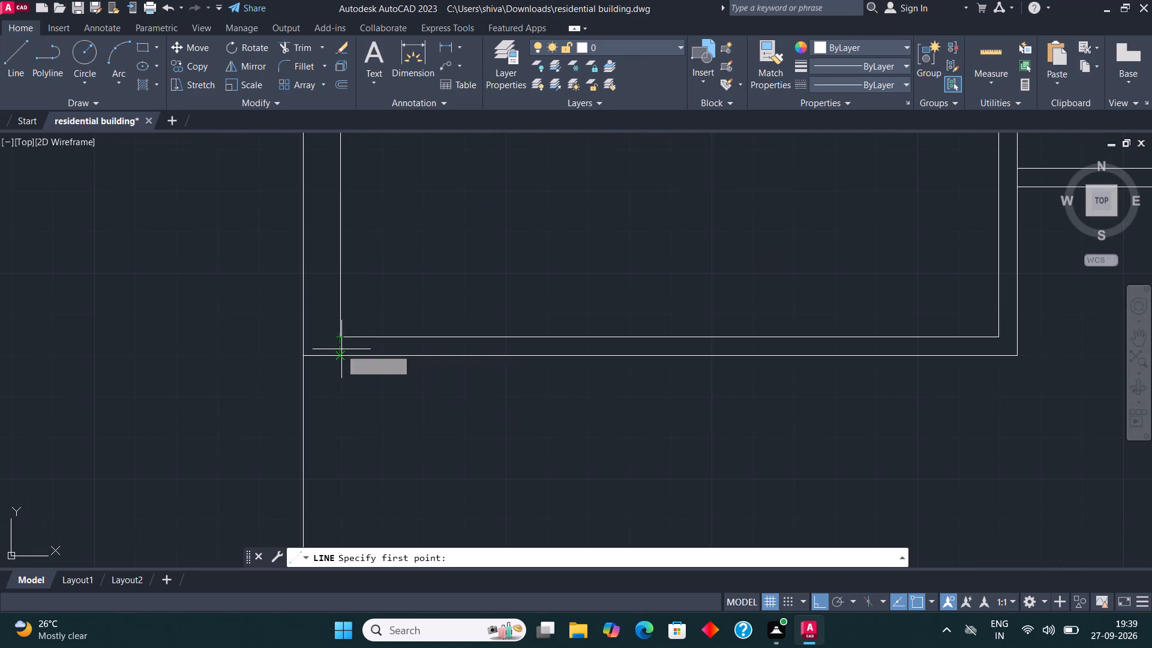
{"action": "left_click", "coordinate": [343, 354]}
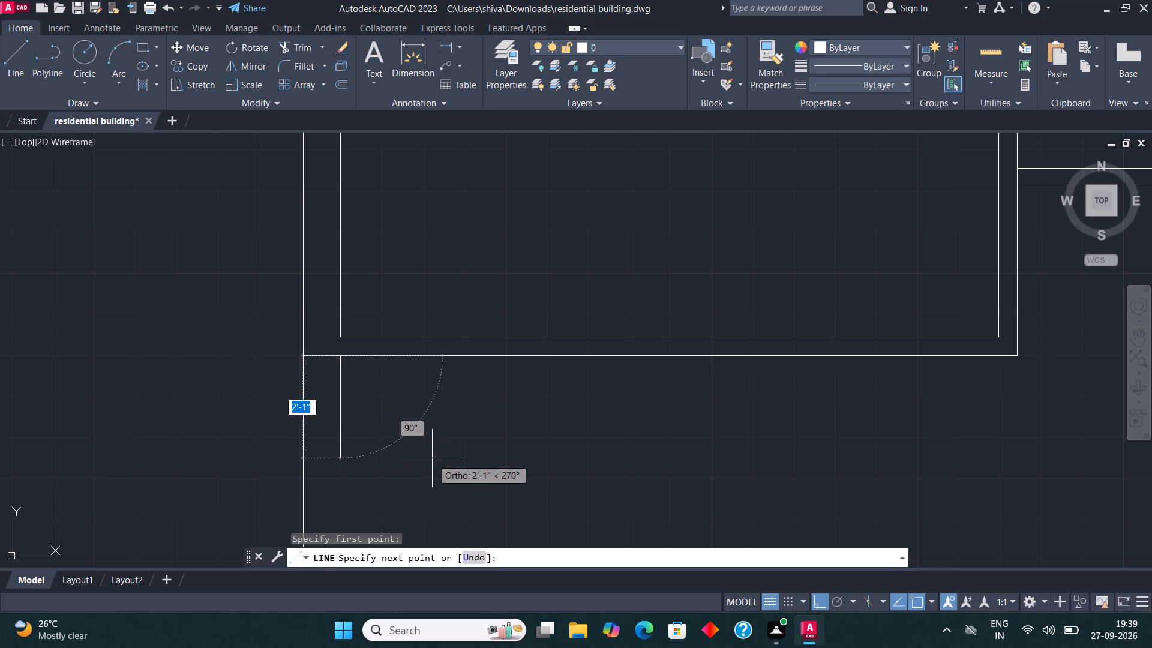
{"action": "scroll", "coordinate": [432, 458], "scroll_direction": "down", "scroll_amount": 2}
{"action": "scroll", "coordinate": [415, 497], "scroll_direction": "up", "scroll_amount": 3}
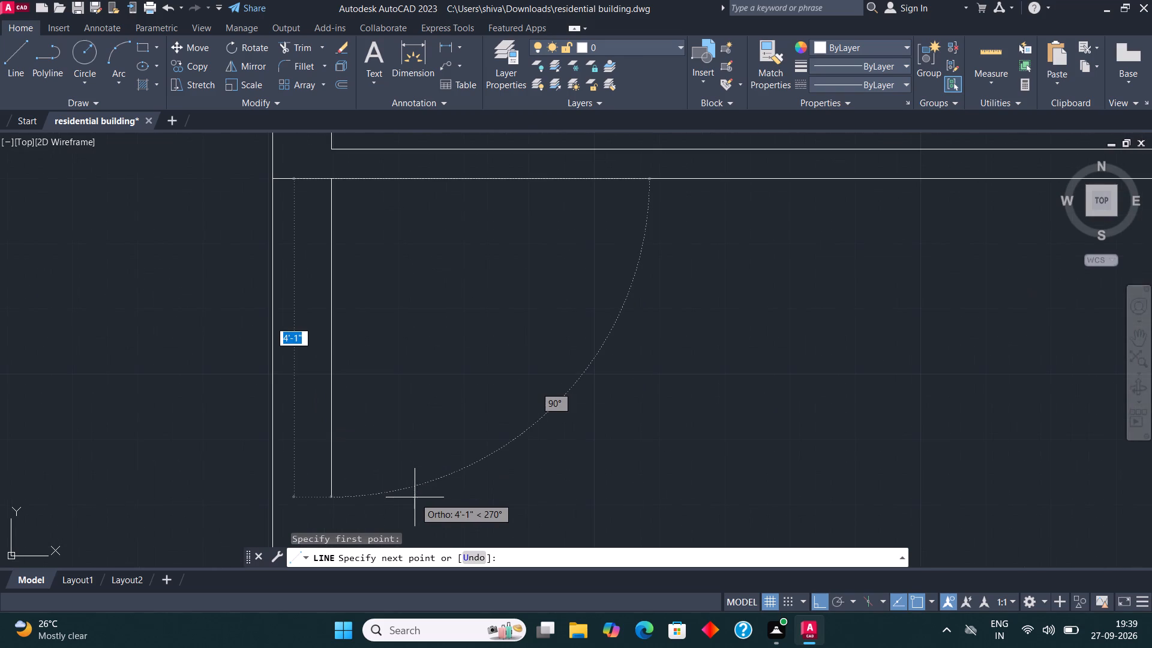
{"action": "type", "text": "10'2\""}
{"action": "key", "text": "Return"}
{"action": "scroll", "coordinate": [382, 245], "scroll_direction": "down", "scroll_amount": 4}
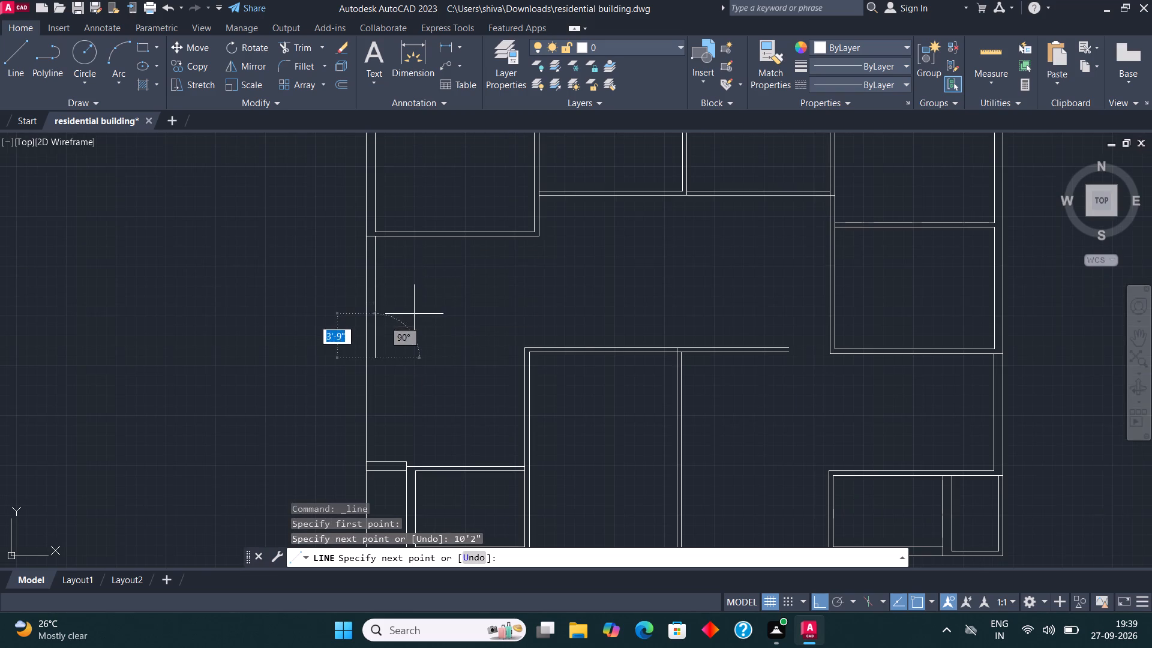
{"action": "scroll", "coordinate": [419, 343], "scroll_direction": "up", "scroll_amount": 1}
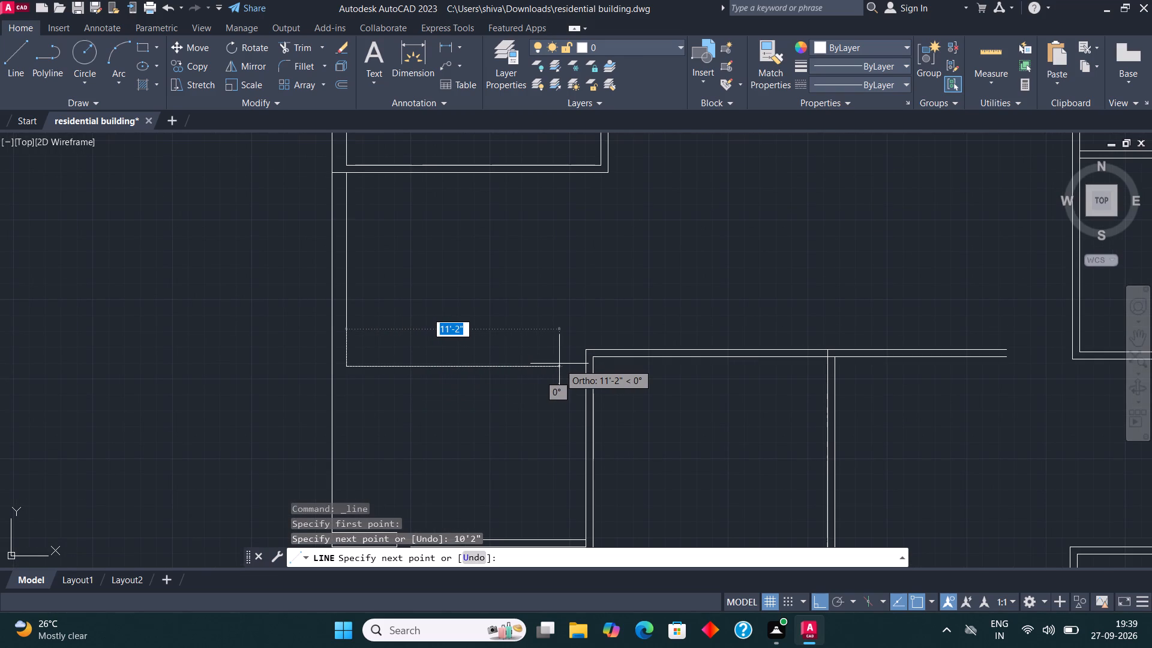
{"action": "key", "text": "Escape"}
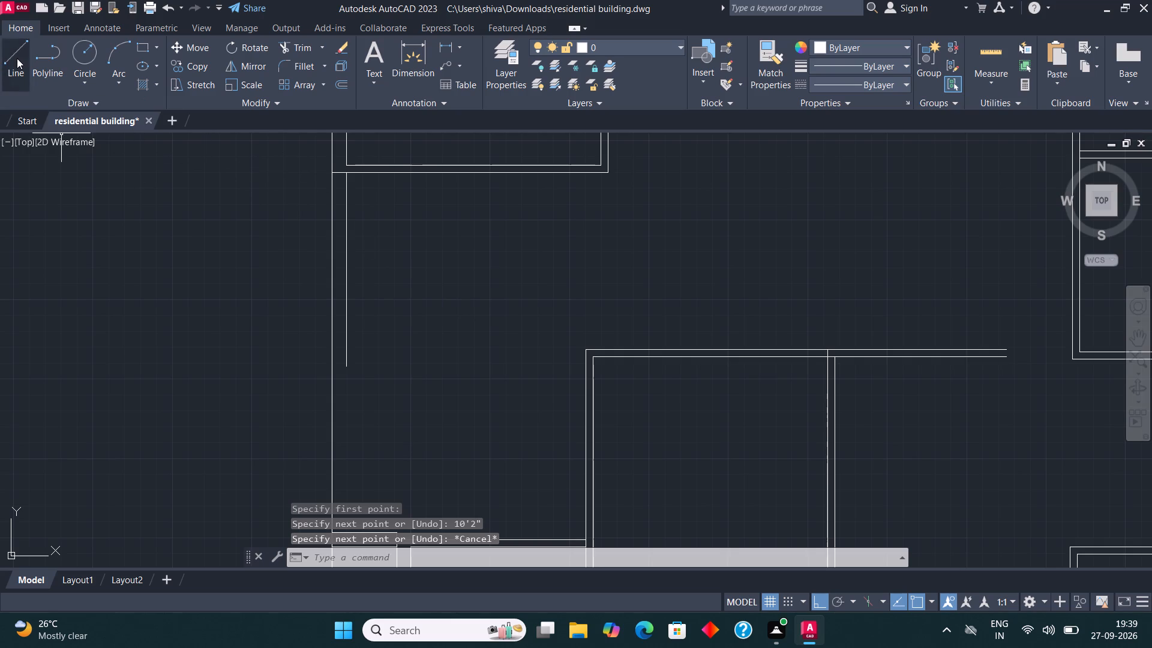
Draw two horizontal lines leftward past the left boundary from the lower middle room's outer left wall, level with its inner and outer top lines.
{"action": "left_click", "coordinate": [17, 58]}
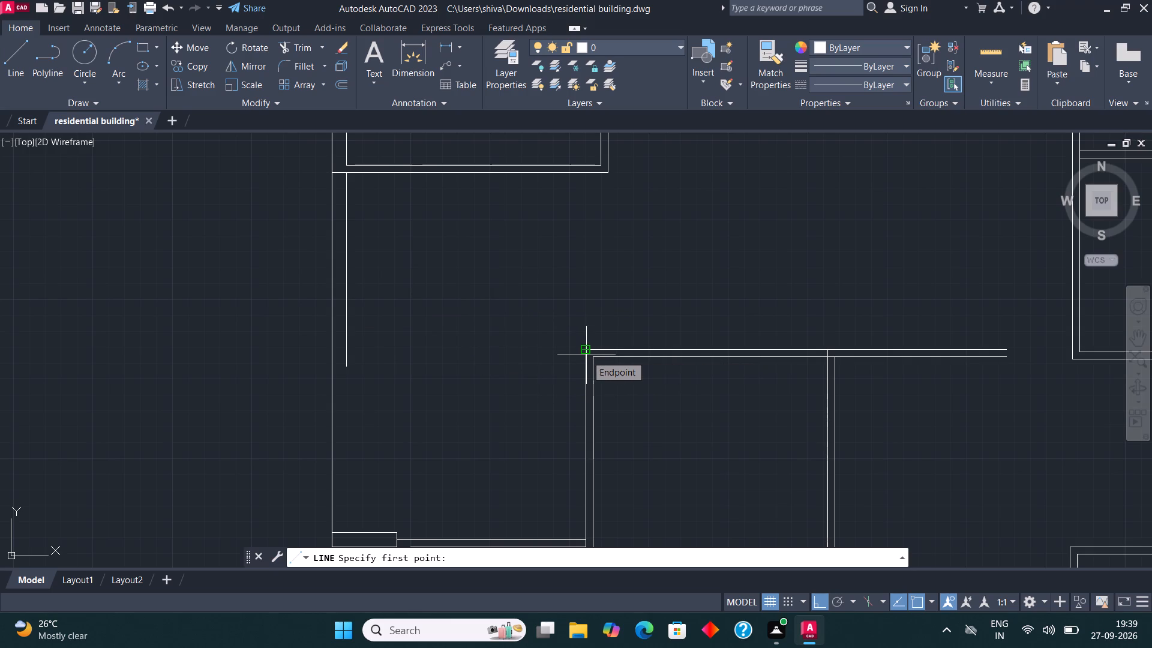
{"action": "scroll", "coordinate": [588, 362], "scroll_direction": "up", "scroll_amount": 1}
{"action": "scroll", "coordinate": [588, 363], "scroll_direction": "down", "scroll_amount": 1}
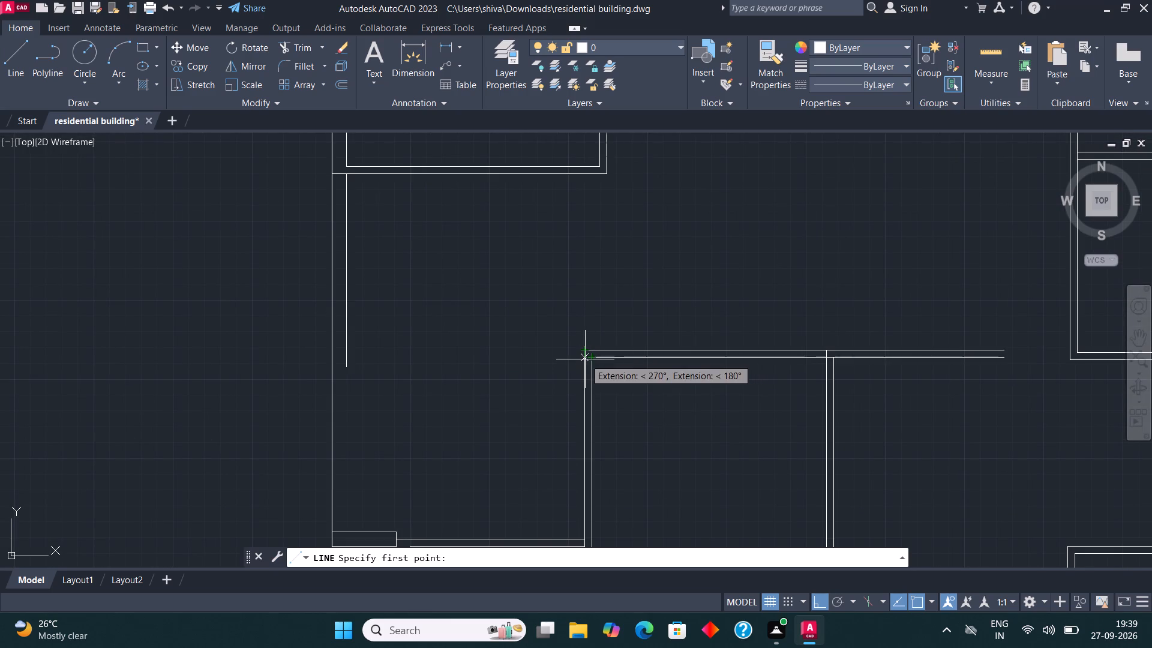
{"action": "left_click", "coordinate": [585, 359]}
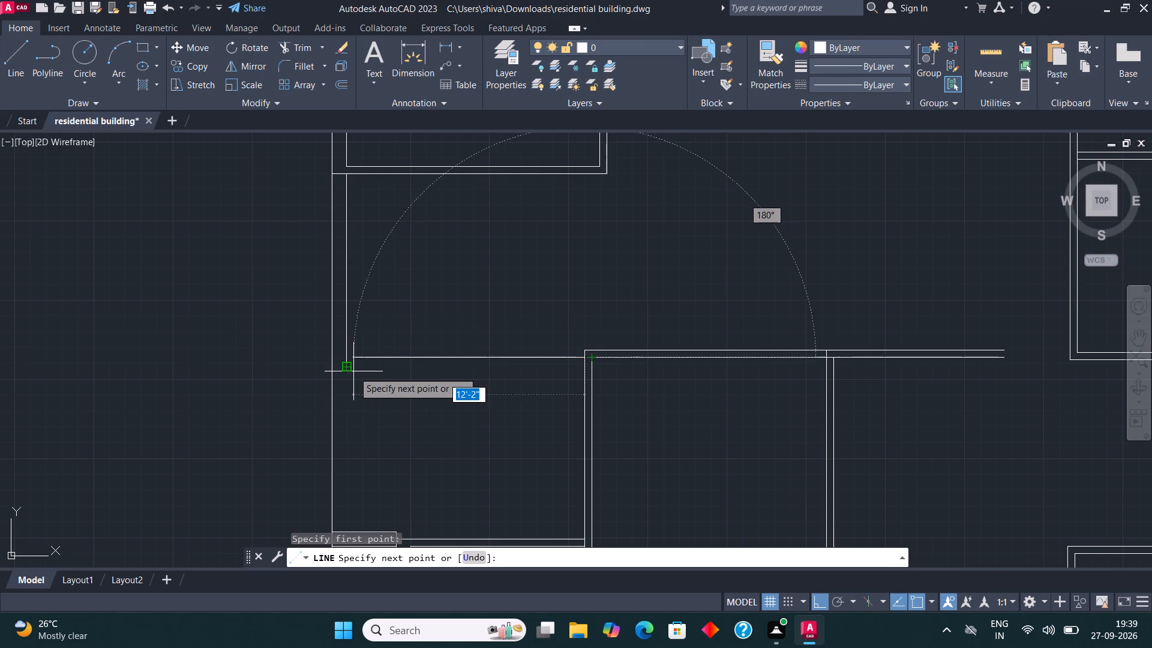
{"action": "left_click", "coordinate": [312, 371]}
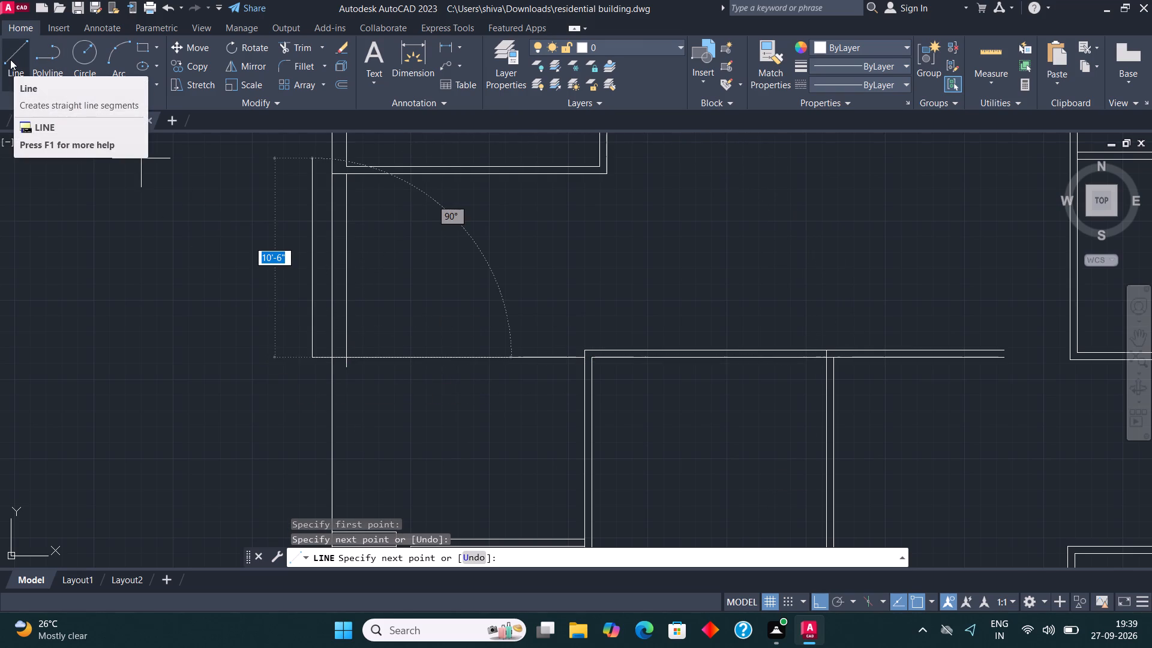
{"action": "left_click", "coordinate": [10, 59]}
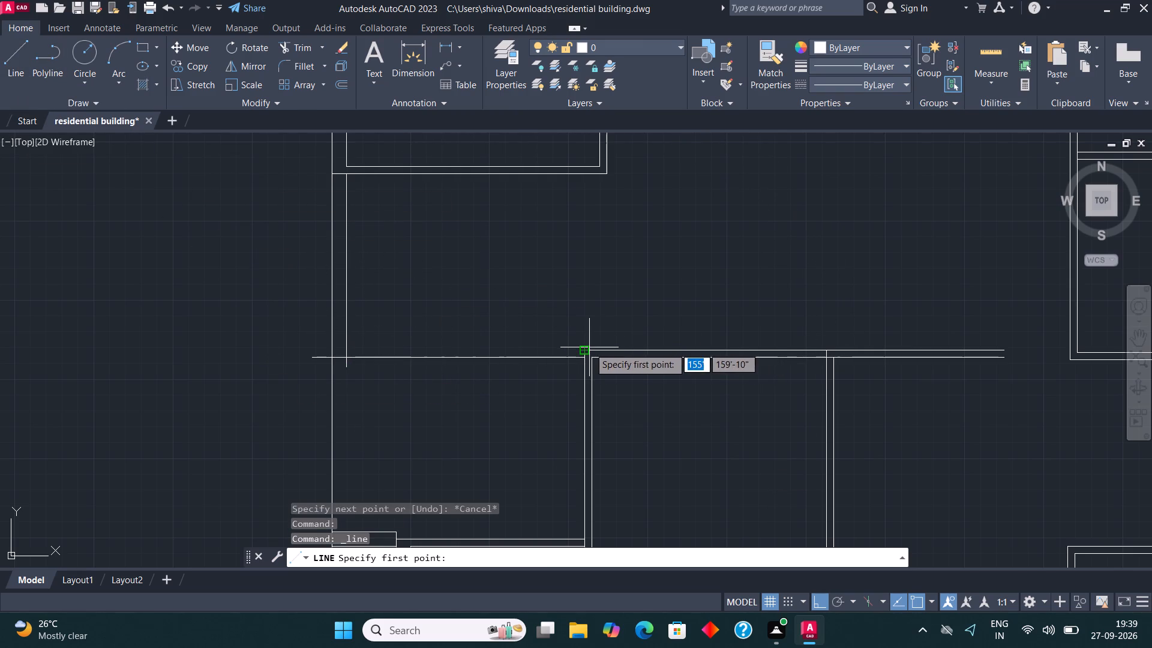
{"action": "left_click", "coordinate": [589, 347]}
{"action": "left_click", "coordinate": [222, 341]}
Trim the two horizontal lines' overhangs at the left boundary and the crossing stubs where they meet the 10'2" line.
{"action": "left_click", "coordinate": [296, 55]}
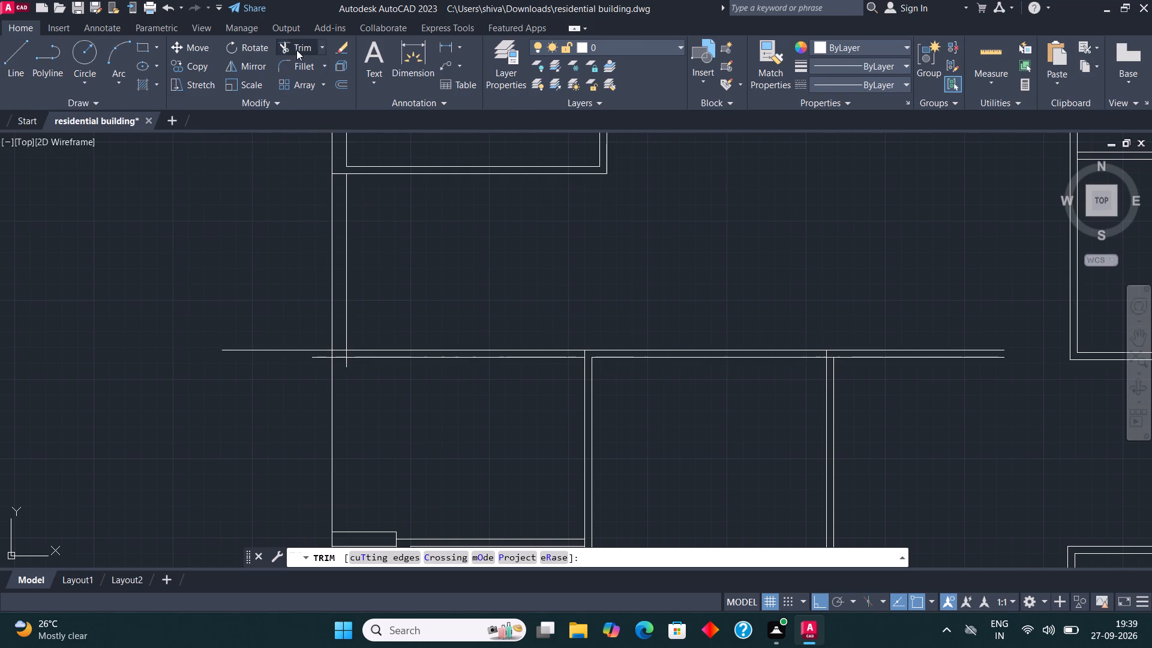
{"action": "left_click", "coordinate": [322, 374]}
{"action": "left_click", "coordinate": [322, 292]}
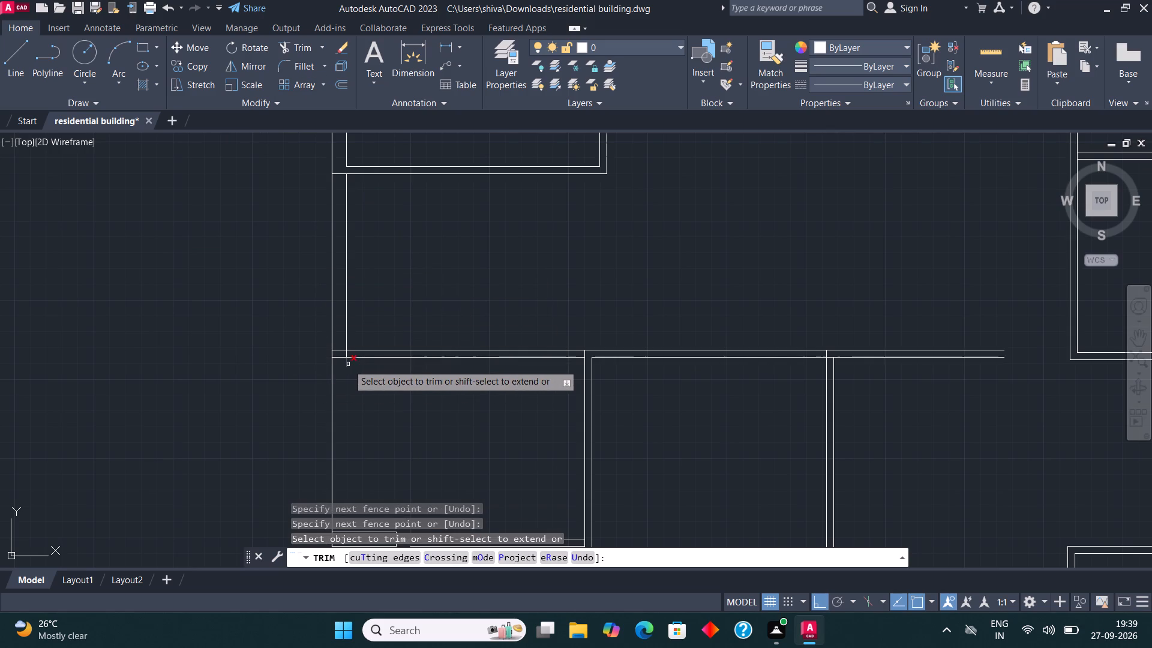
{"action": "left_click", "coordinate": [348, 364]}
{"action": "left_click", "coordinate": [338, 350]}
{"action": "left_click", "coordinate": [345, 355]}
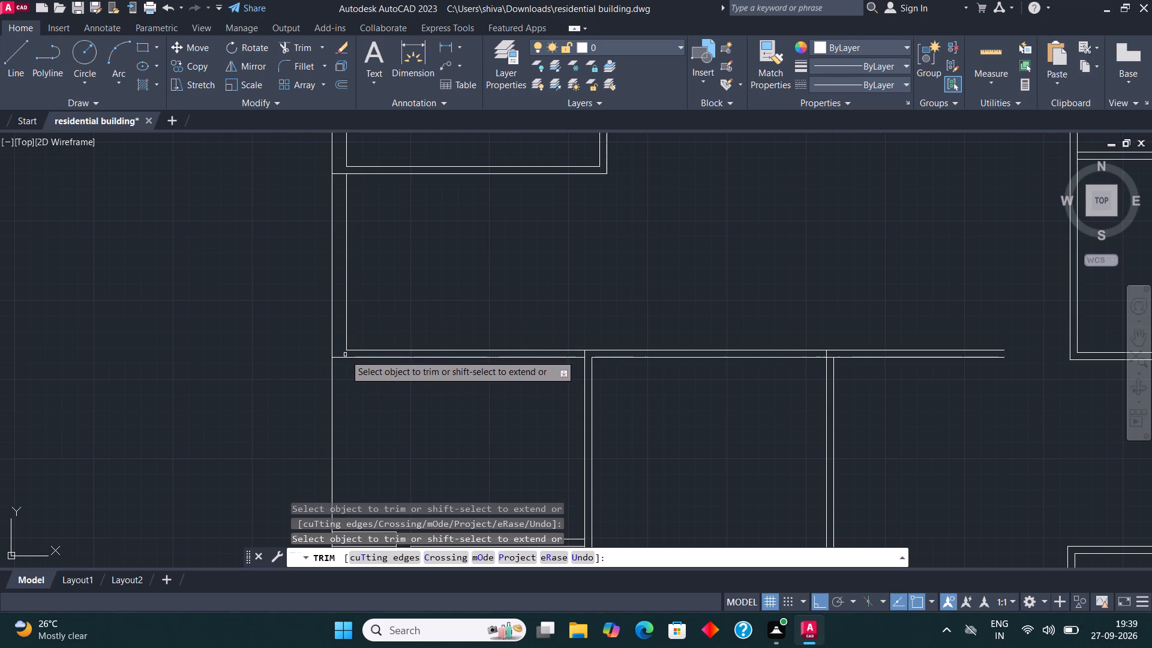
Trim the piece of the upper-left room's outer bottom line lying within the left wall's thickness.
{"action": "scroll", "coordinate": [608, 283], "scroll_direction": "down", "scroll_amount": 2}
{"action": "scroll", "coordinate": [511, 241], "scroll_direction": "up", "scroll_amount": 2}
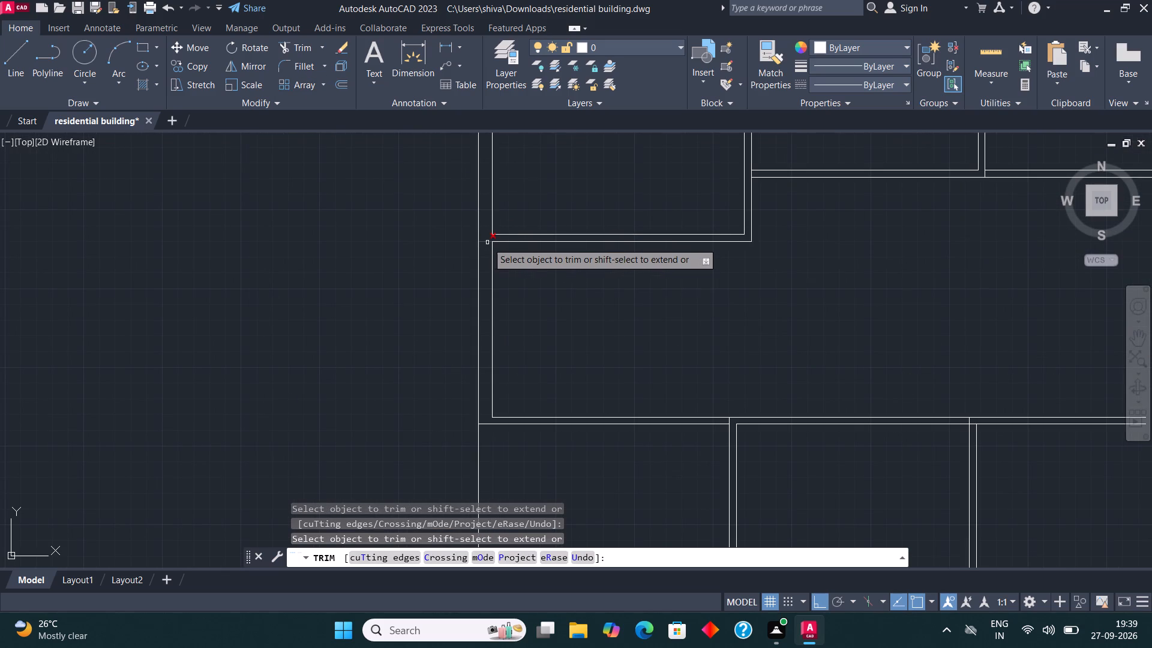
{"action": "left_click", "coordinate": [487, 242]}
{"action": "key", "text": "Escape"}
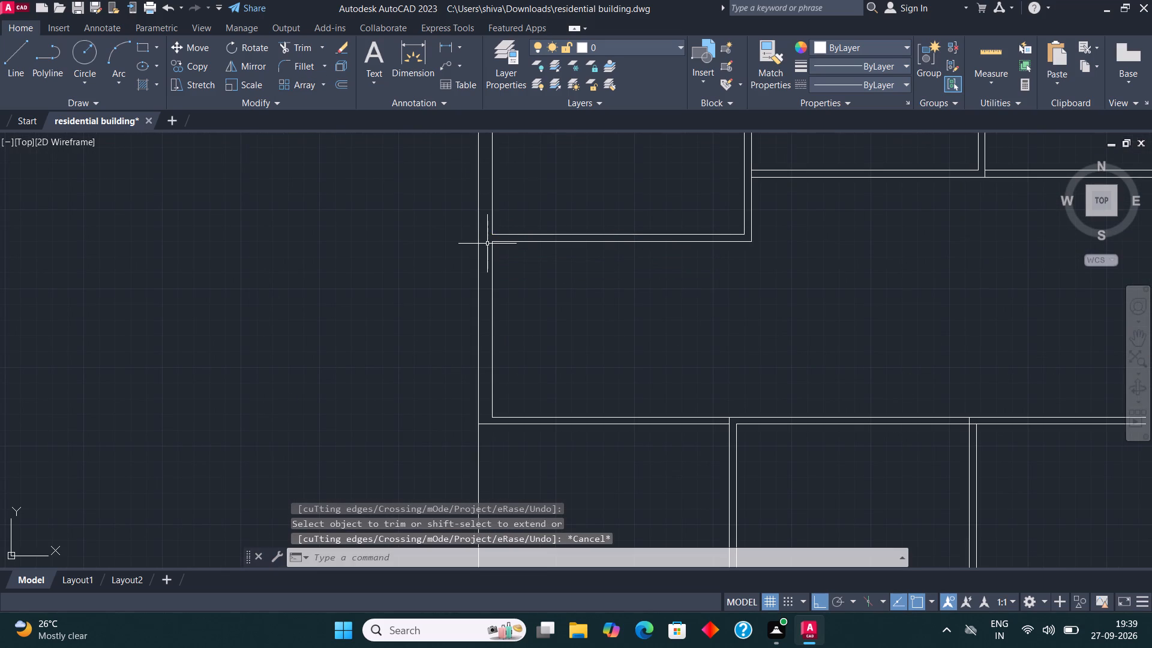
{"action": "scroll", "coordinate": [323, 222], "scroll_direction": "down", "scroll_amount": 2}
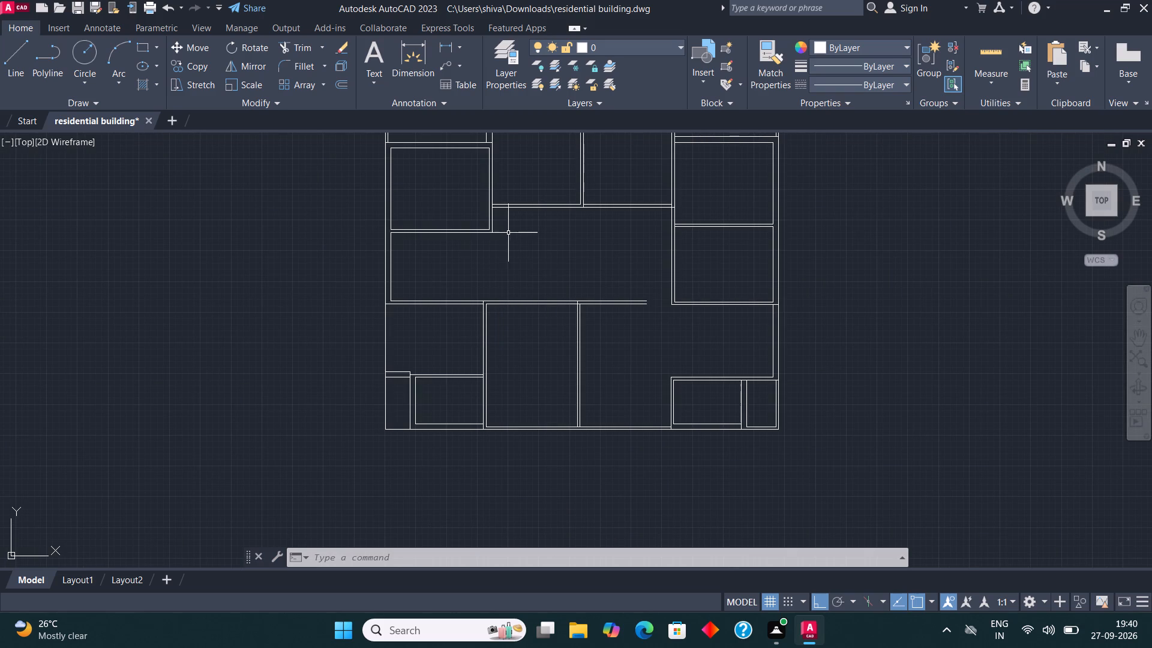
Draw two parallel vertical lines from the upper-left room's lower right corner down past the double horizontal wall below, continuing its right wall.
{"action": "scroll", "coordinate": [512, 294], "scroll_direction": "down", "scroll_amount": 2}
{"action": "scroll", "coordinate": [509, 254], "scroll_direction": "up", "scroll_amount": 2}
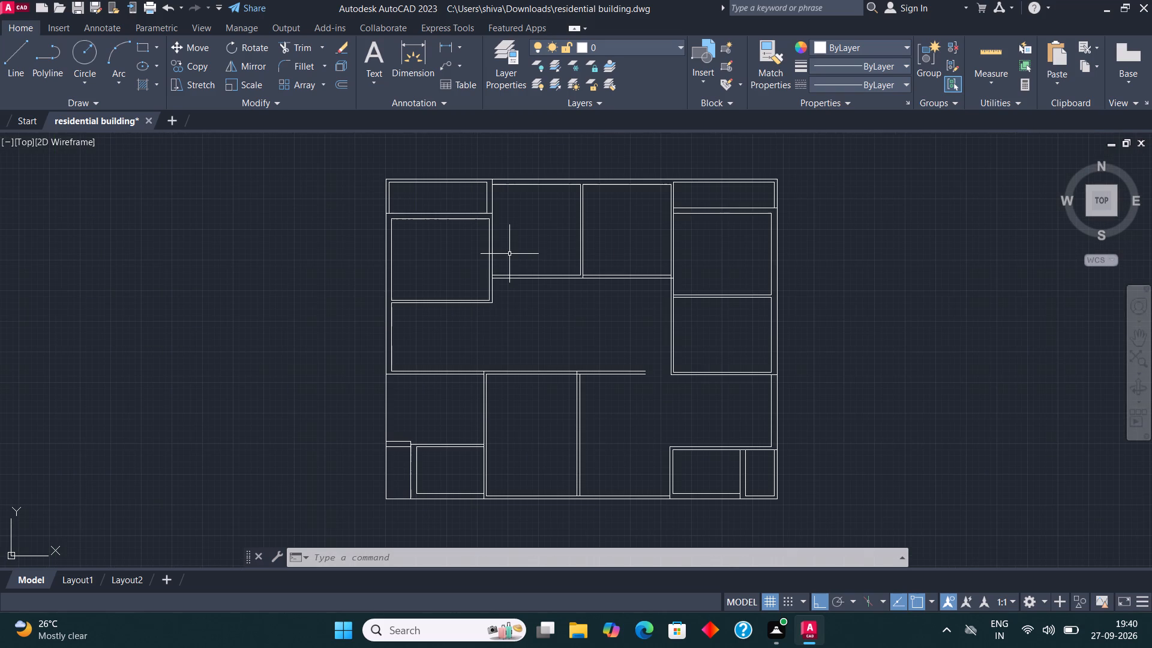
{"action": "scroll", "coordinate": [527, 315], "scroll_direction": "up", "scroll_amount": 1}
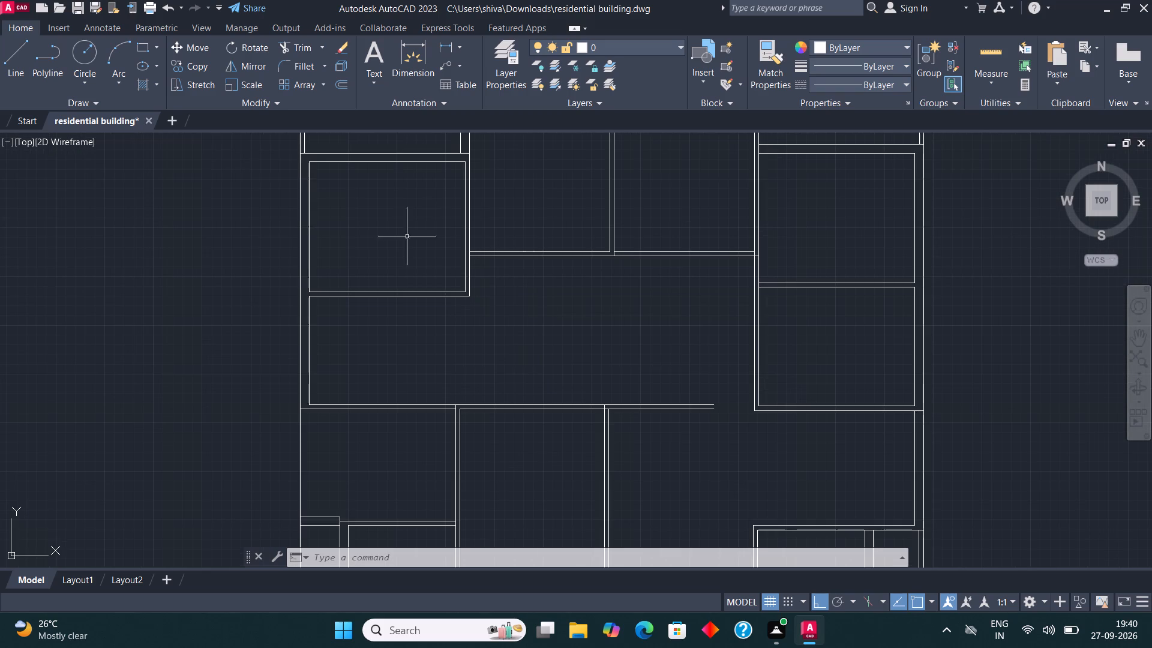
{"action": "left_click", "coordinate": [20, 59]}
{"action": "scroll", "coordinate": [367, 415], "scroll_direction": "down", "scroll_amount": 1}
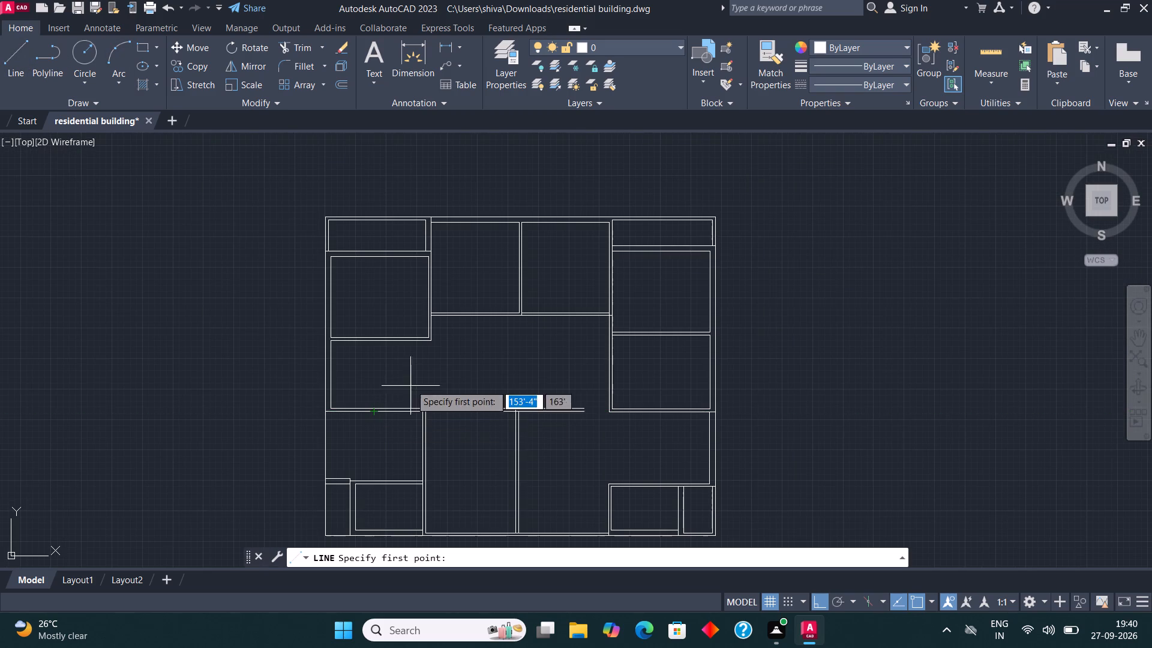
{"action": "scroll", "coordinate": [421, 370], "scroll_direction": "up", "scroll_amount": 1}
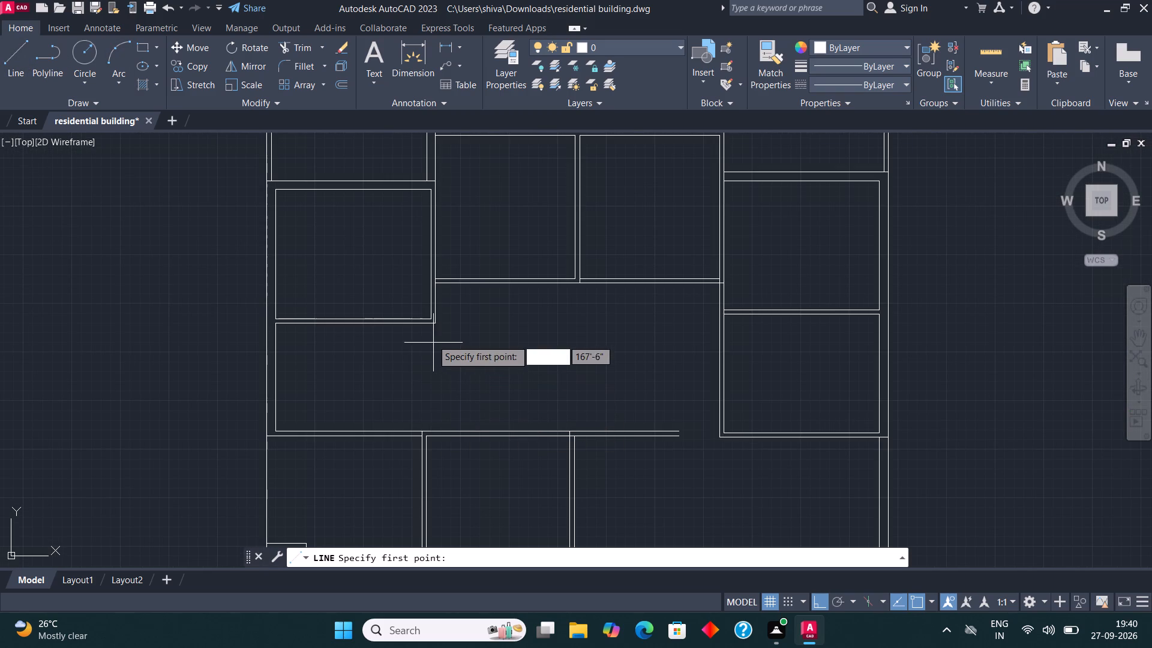
{"action": "left_click", "coordinate": [436, 321]}
{"action": "left_click", "coordinate": [440, 470]}
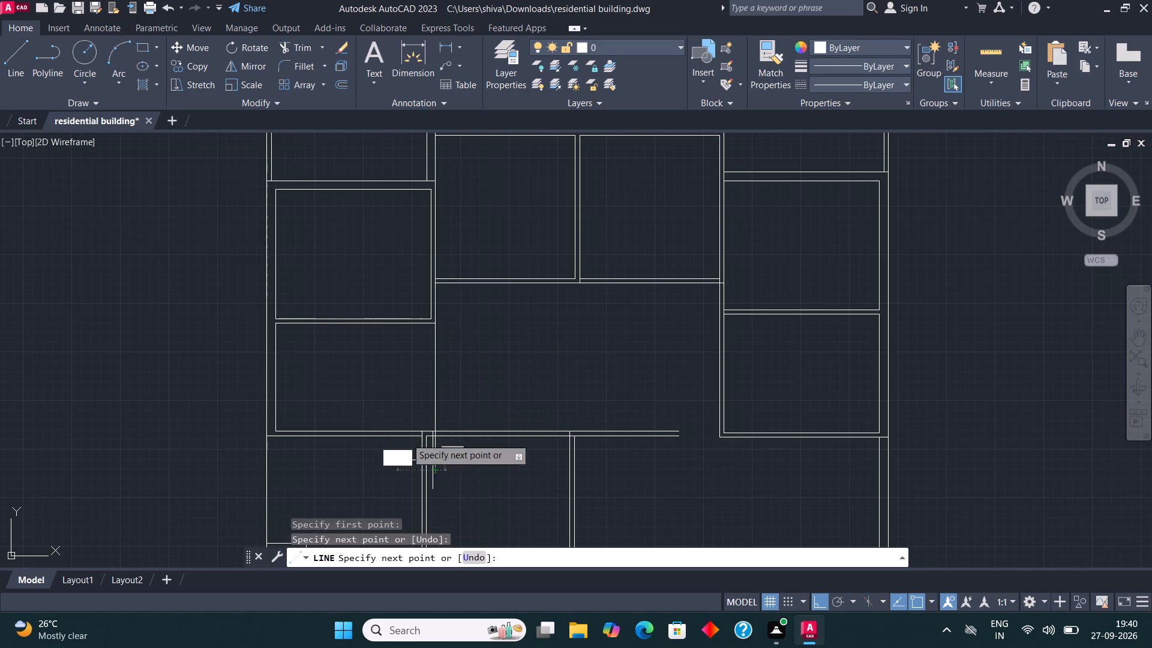
{"action": "left_click", "coordinate": [16, 54]}
{"action": "scroll", "coordinate": [391, 325], "scroll_direction": "up", "scroll_amount": 2}
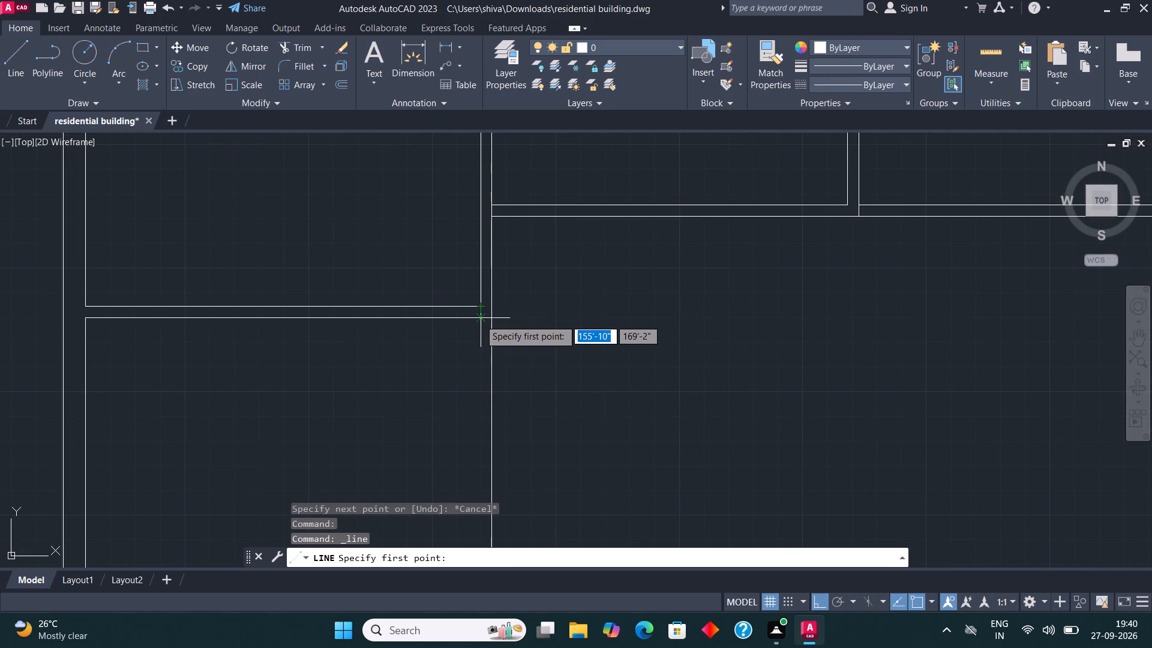
{"action": "left_click", "coordinate": [479, 319]}
{"action": "scroll", "coordinate": [482, 292], "scroll_direction": "down", "scroll_amount": 2}
{"action": "scroll", "coordinate": [490, 449], "scroll_direction": "up", "scroll_amount": 3}
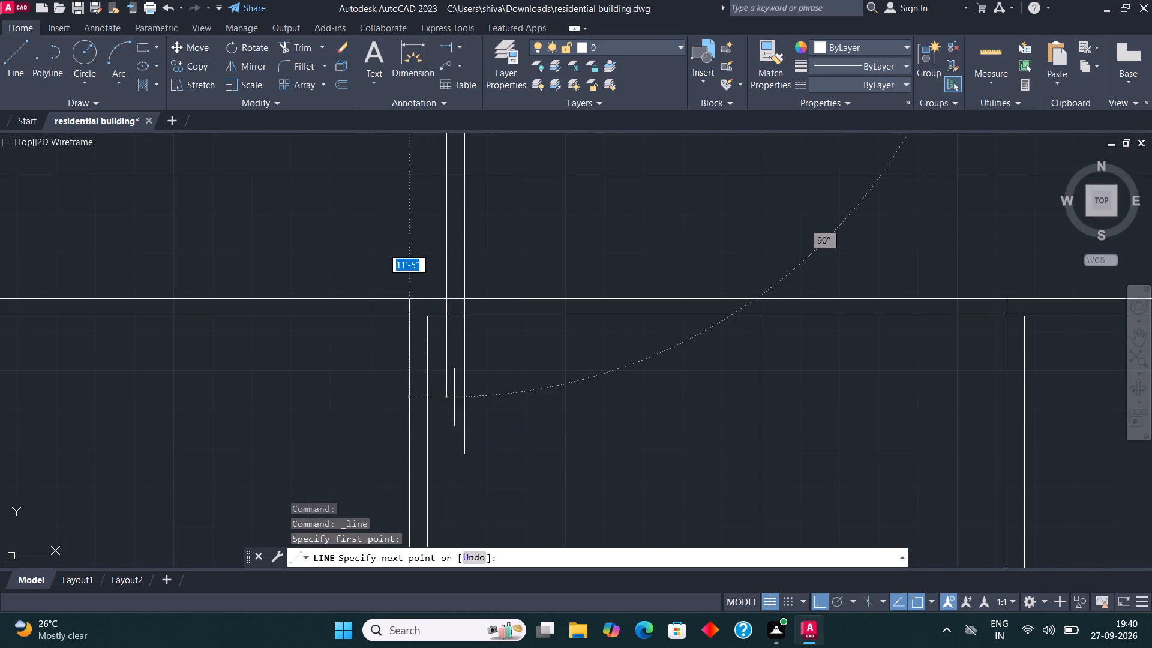
{"action": "left_click", "coordinate": [449, 392]}
Trim the two vertical lines' overhangs below the horizontal wall and the piece of its upper line lying between them.
{"action": "left_click", "coordinate": [299, 53]}
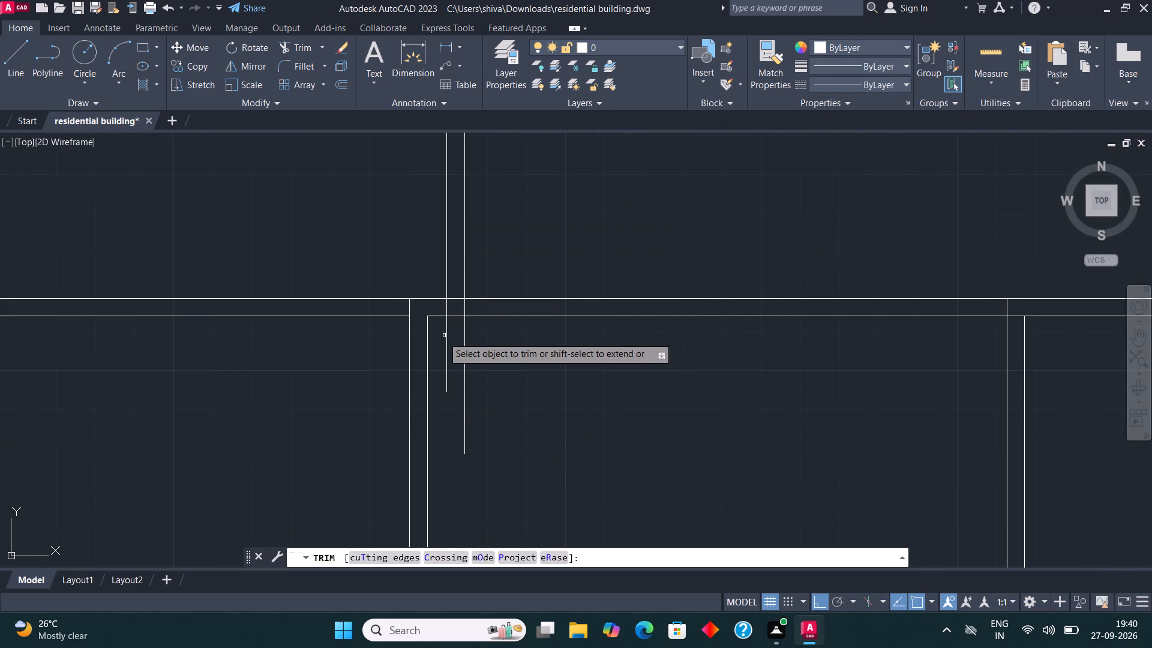
{"action": "left_click", "coordinate": [441, 340]}
{"action": "left_click", "coordinate": [512, 335]}
{"action": "left_click", "coordinate": [445, 307]}
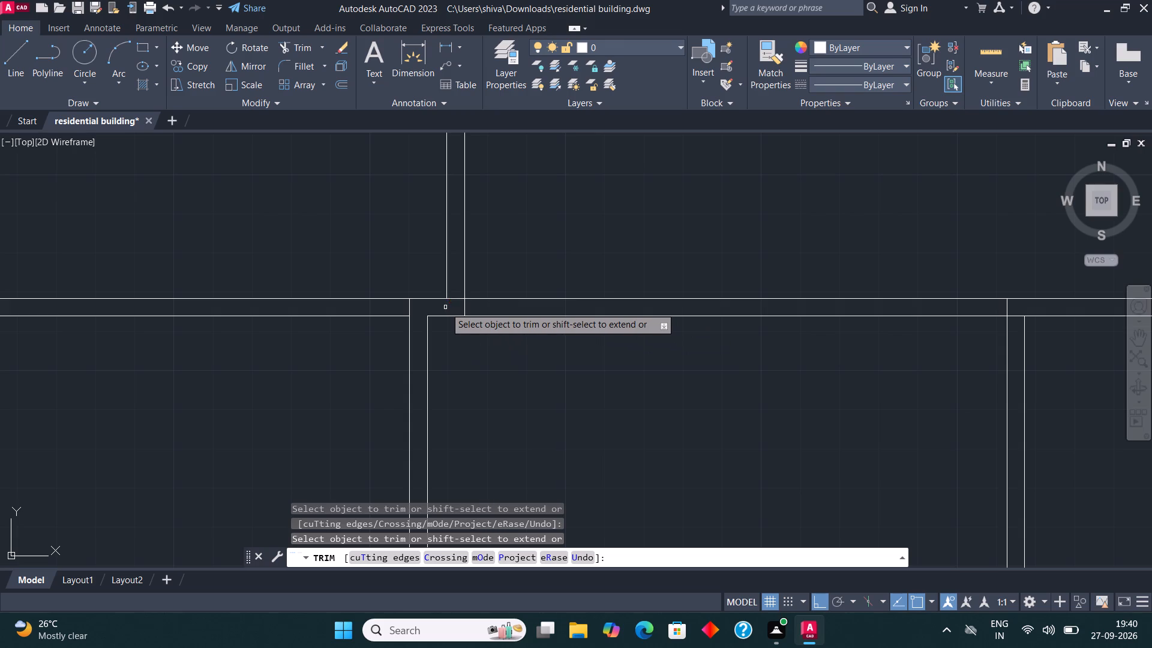
{"action": "left_click", "coordinate": [466, 307]}
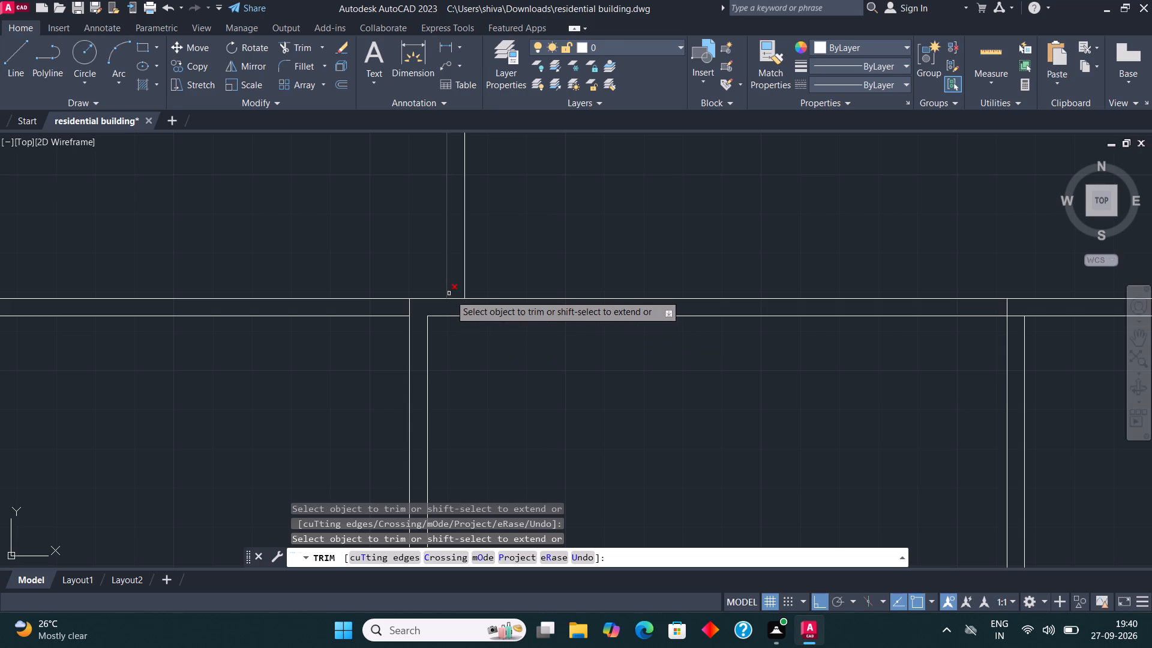
{"action": "left_click", "coordinate": [454, 298]}
Trim the left line of the lower middle room's left wall between the horizontal wall and the small lower-left room.
{"action": "scroll", "coordinate": [464, 347], "scroll_direction": "down", "scroll_amount": 3}
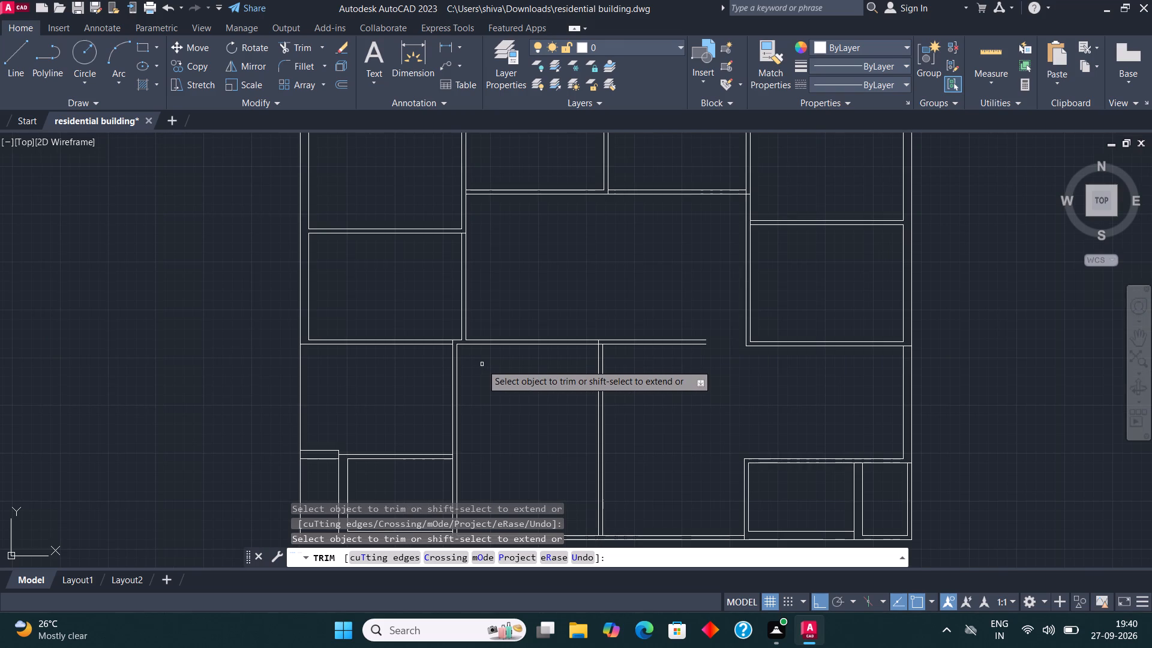
{"action": "scroll", "coordinate": [482, 366], "scroll_direction": "down", "scroll_amount": 1}
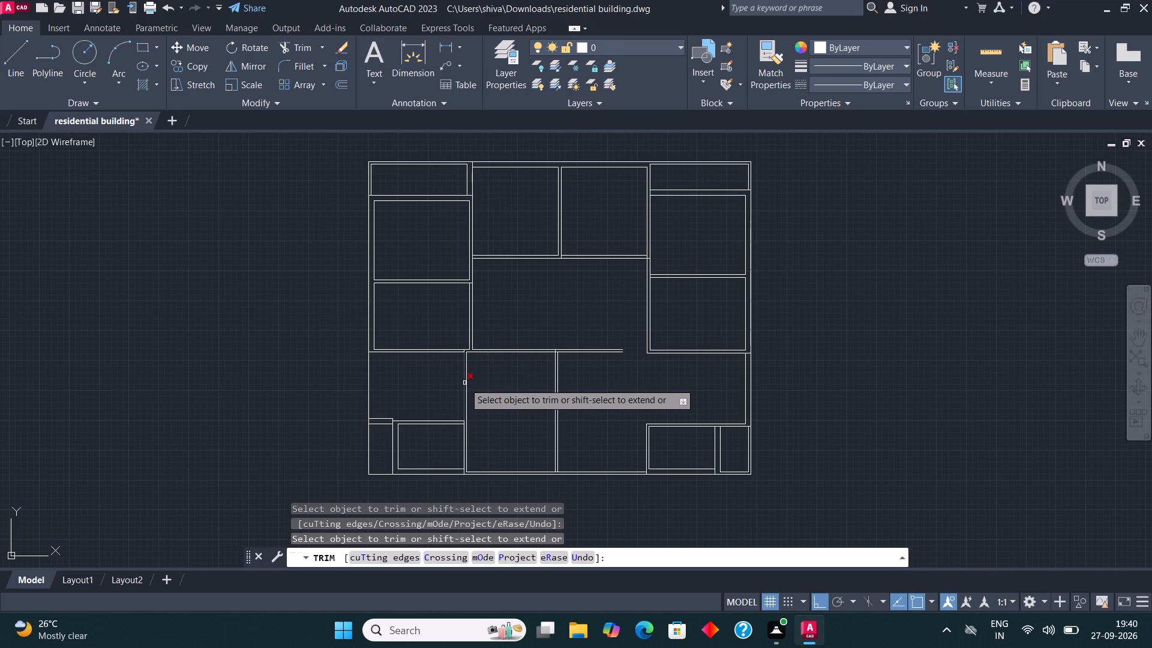
{"action": "left_click", "coordinate": [464, 383]}
{"action": "scroll", "coordinate": [482, 393], "scroll_direction": "up", "scroll_amount": 1}
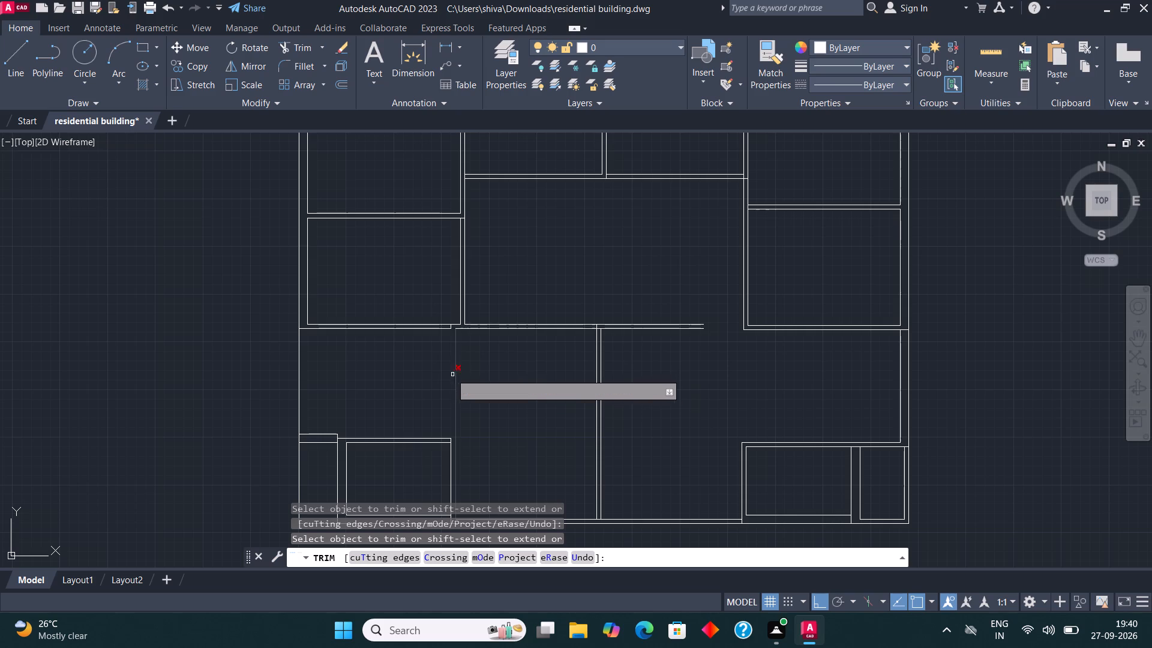
Draw a short horizontal line from the small lower-left room's outer top wall line rightward past the remaining vertical wall line.
{"action": "left_click", "coordinate": [23, 66]}
{"action": "scroll", "coordinate": [441, 436], "scroll_direction": "up", "scroll_amount": 3}
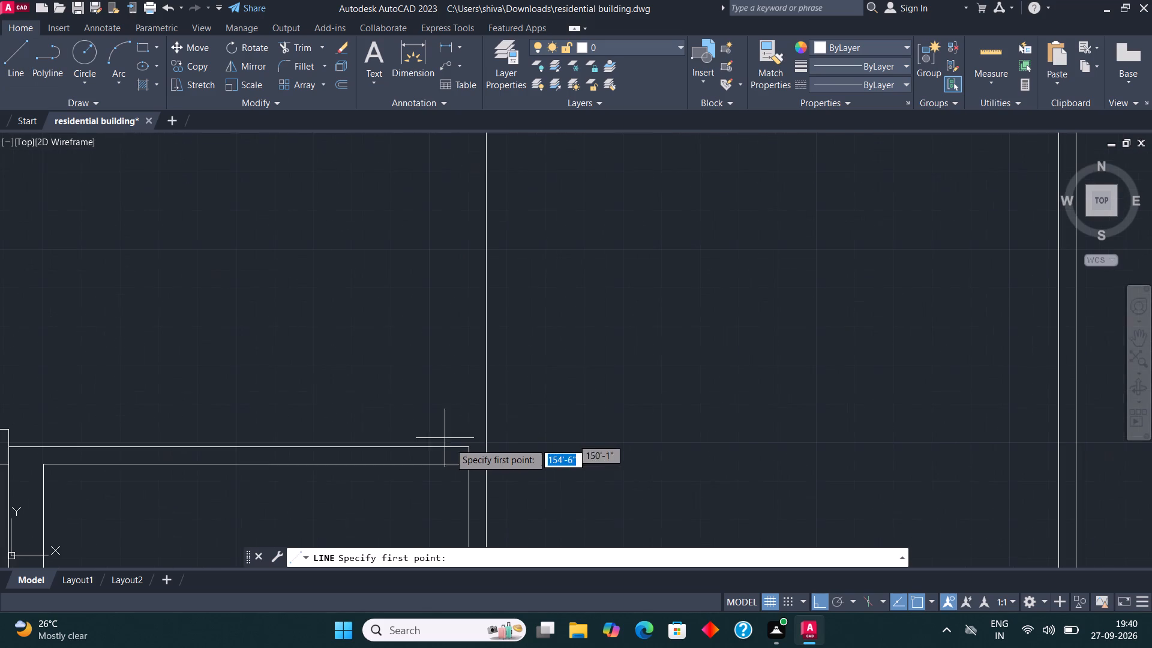
{"action": "left_click", "coordinate": [470, 448]}
{"action": "left_click", "coordinate": [536, 447]}
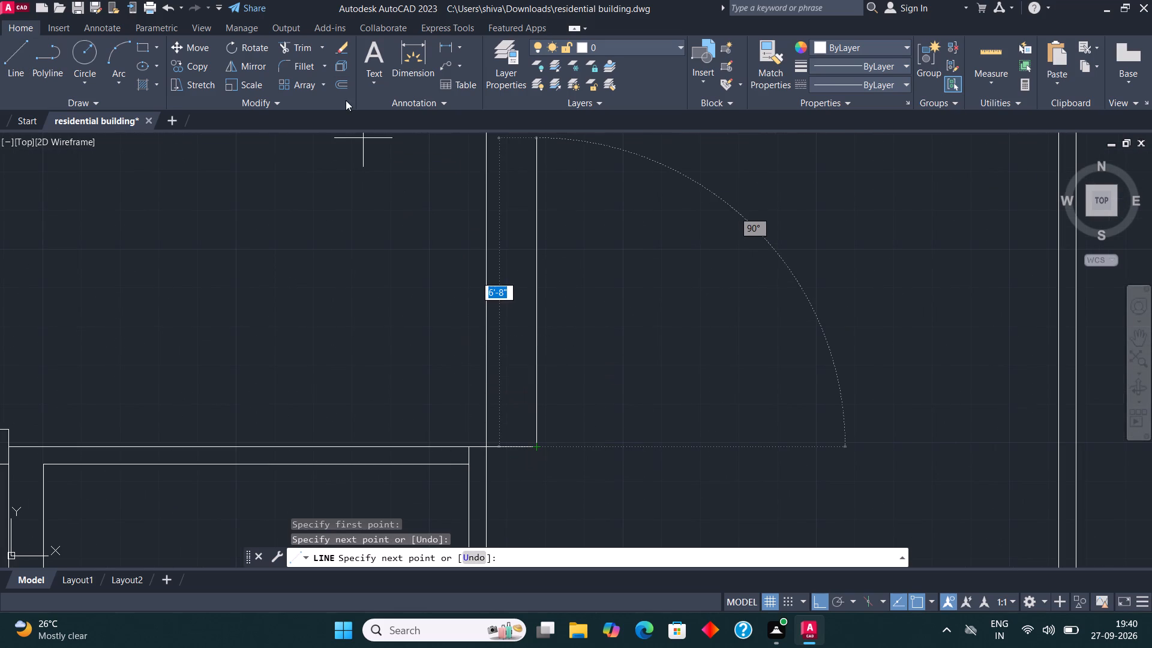
Trim the short line's overhang, the vertical wall line above it, and the inner line's stubs at the small room's upper and lower right corners.
{"action": "left_click", "coordinate": [303, 51]}
{"action": "left_click", "coordinate": [526, 461]}
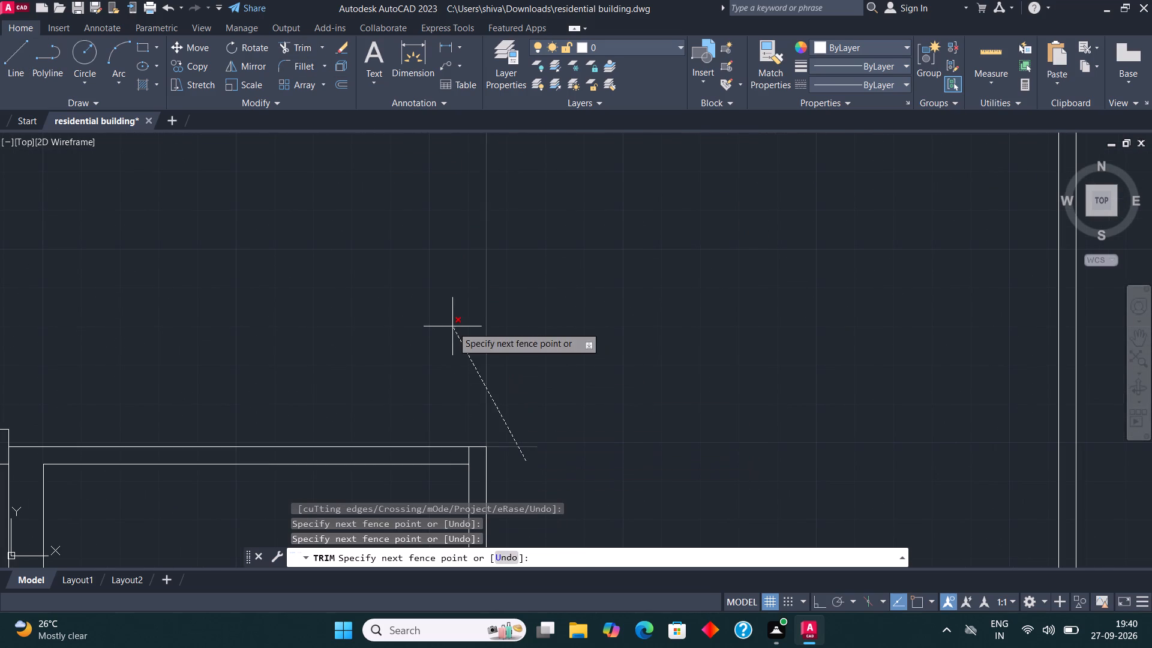
{"action": "left_click", "coordinate": [452, 326]}
{"action": "scroll", "coordinate": [477, 342], "scroll_direction": "down", "scroll_amount": 4}
{"action": "scroll", "coordinate": [500, 368], "scroll_direction": "up", "scroll_amount": 4}
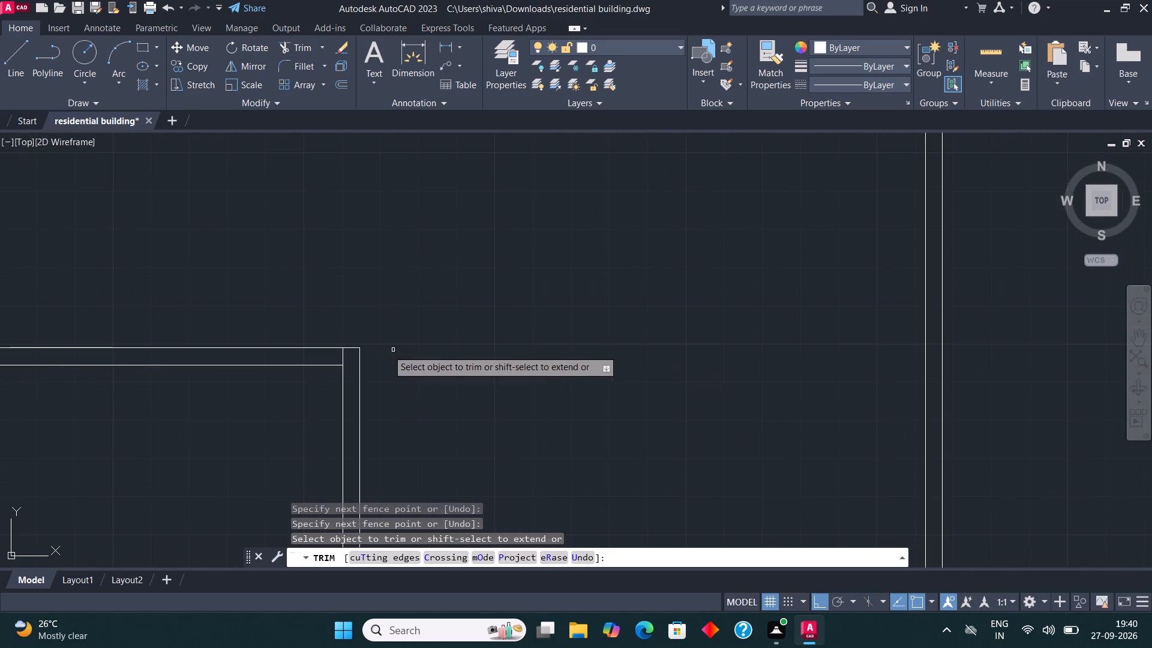
{"action": "left_click", "coordinate": [343, 360]}
{"action": "scroll", "coordinate": [345, 364], "scroll_direction": "down", "scroll_amount": 3}
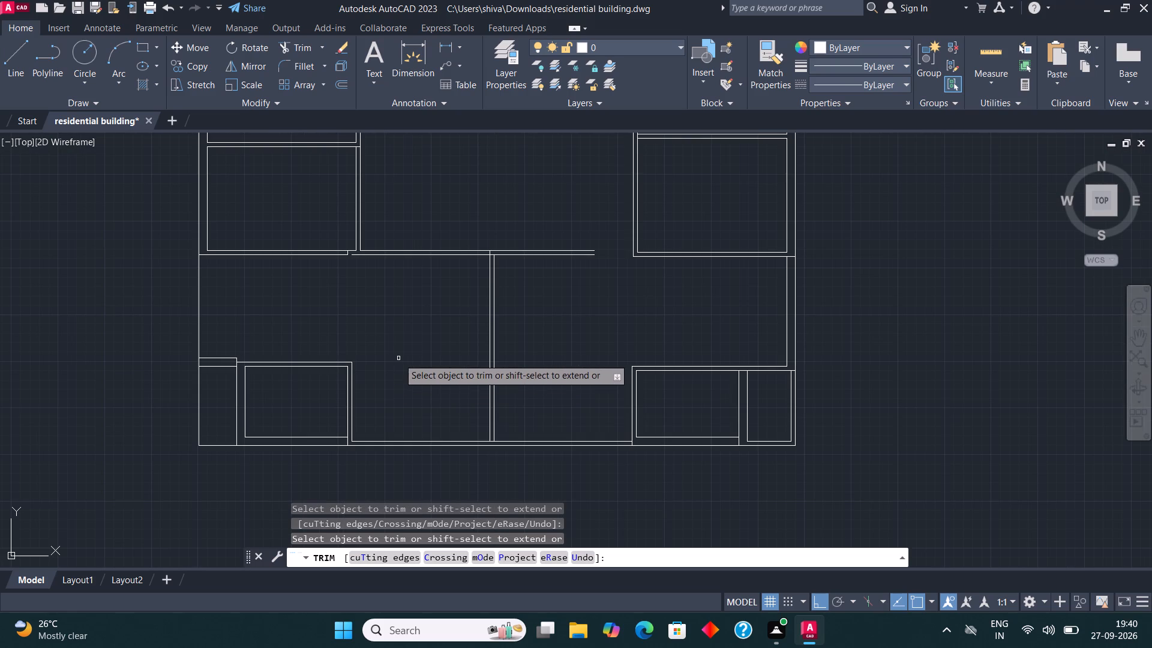
{"action": "scroll", "coordinate": [356, 460], "scroll_direction": "up", "scroll_amount": 2}
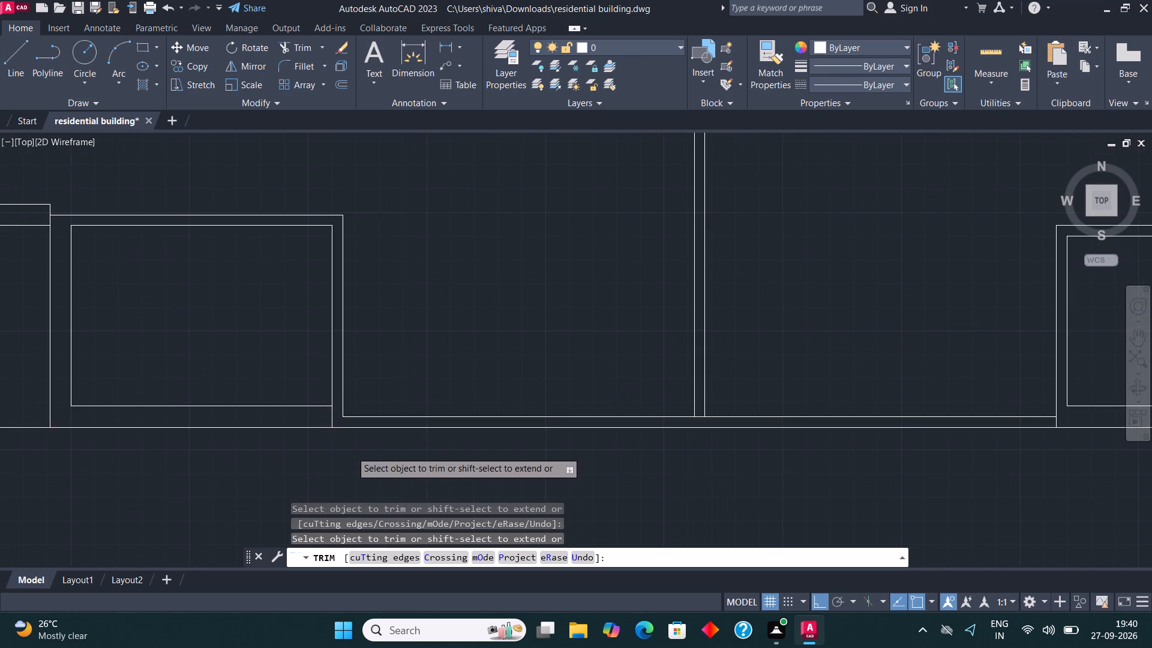
{"action": "left_click", "coordinate": [331, 419]}
Trim the double horizontal wall lines' overhangs to the right of the lower middle partition wall.
{"action": "scroll", "coordinate": [363, 422], "scroll_direction": "down", "scroll_amount": 3}
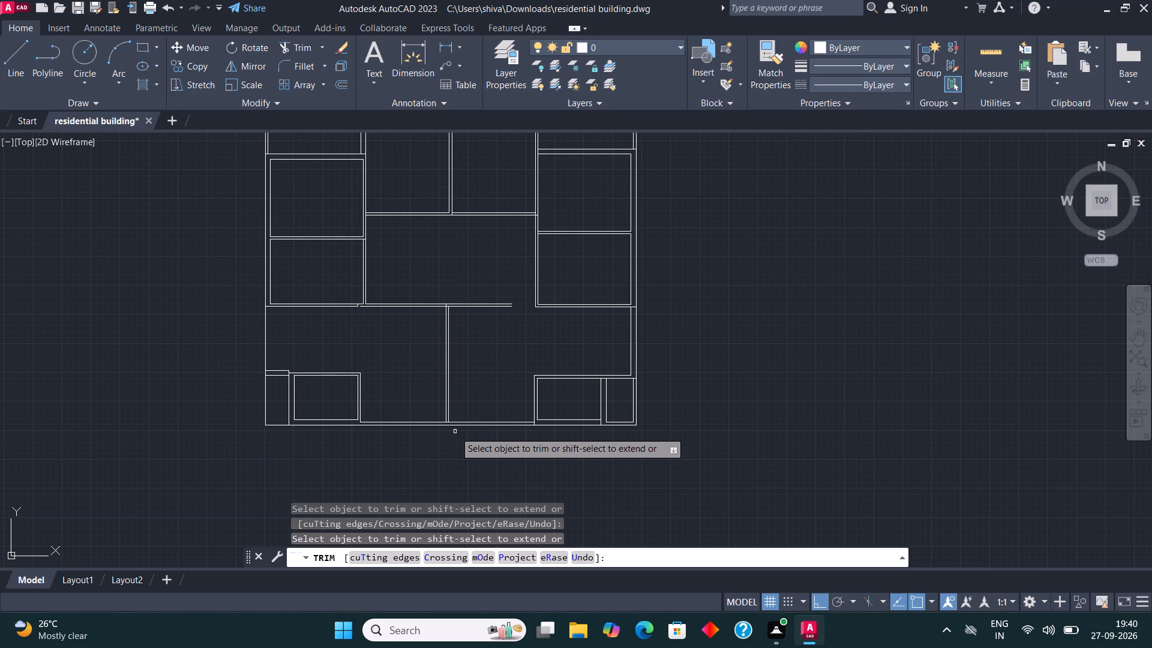
{"action": "scroll", "coordinate": [463, 448], "scroll_direction": "down", "scroll_amount": 2}
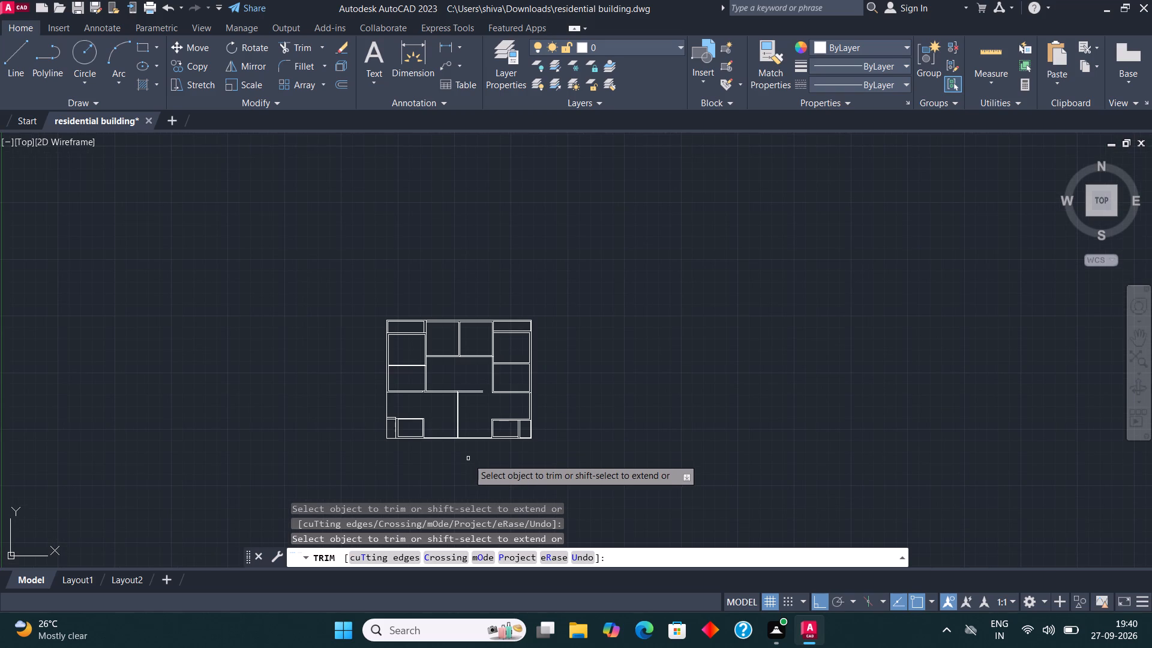
{"action": "scroll", "coordinate": [468, 385], "scroll_direction": "up", "scroll_amount": 1}
{"action": "left_click", "coordinate": [468, 385]}
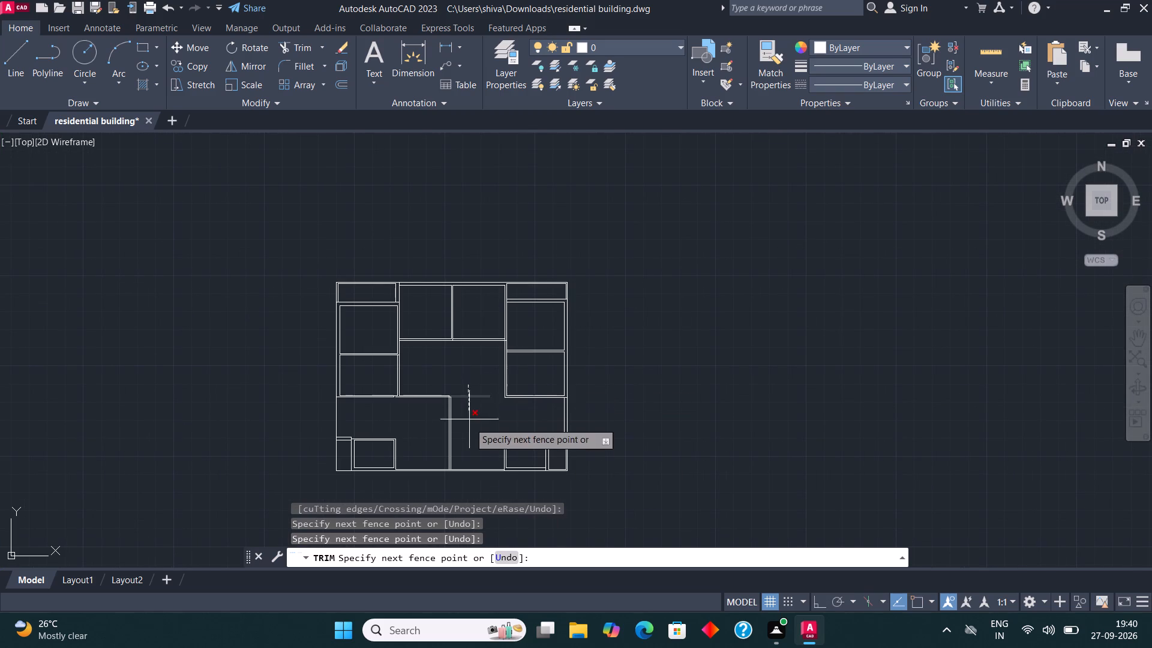
{"action": "left_click", "coordinate": [470, 430]}
{"action": "scroll", "coordinate": [456, 406], "scroll_direction": "up", "scroll_amount": 3}
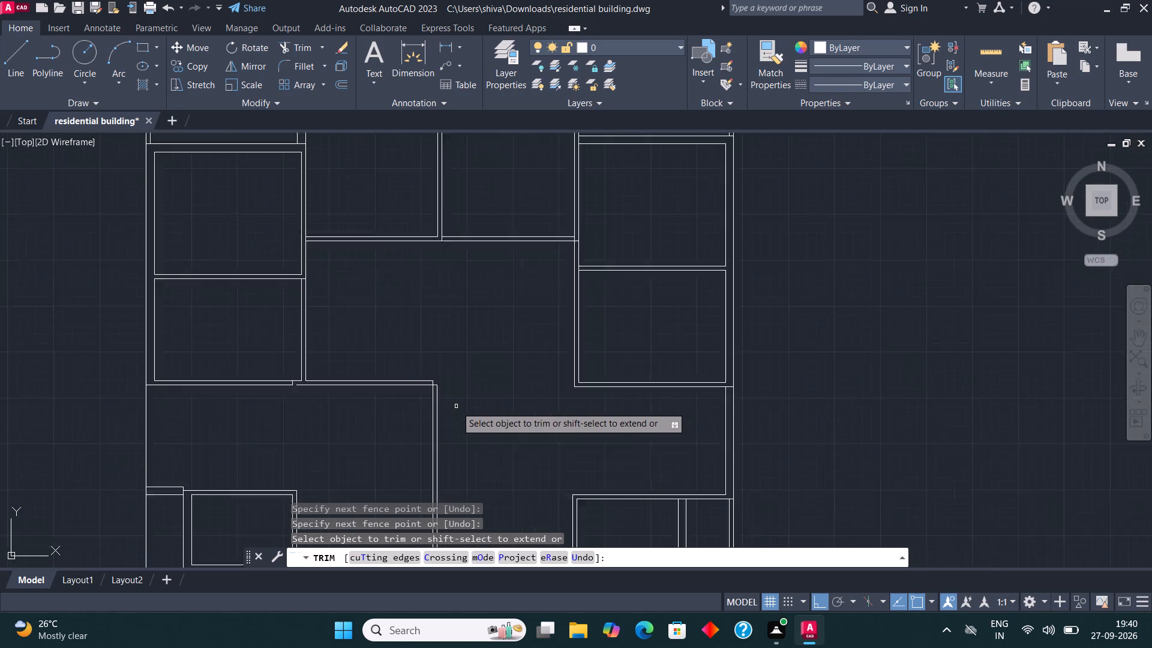
Fillet the horizontal wall's upper line with the partition wall's right line to close their outer corner.
{"action": "left_click", "coordinate": [307, 70]}
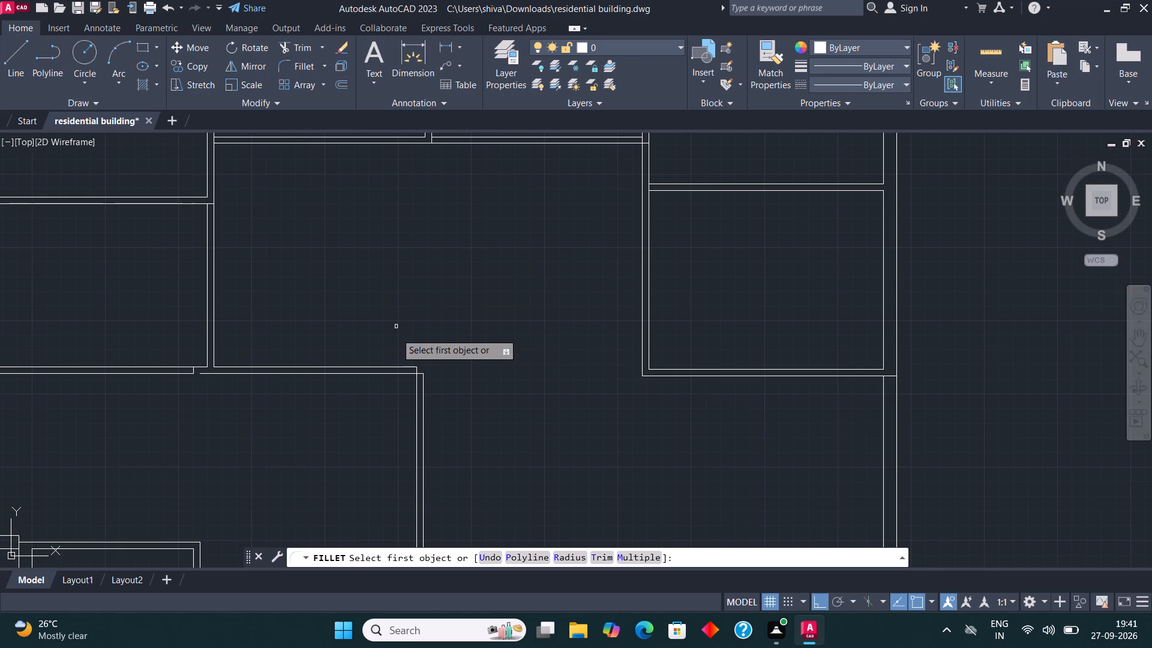
{"action": "left_click", "coordinate": [397, 367]}
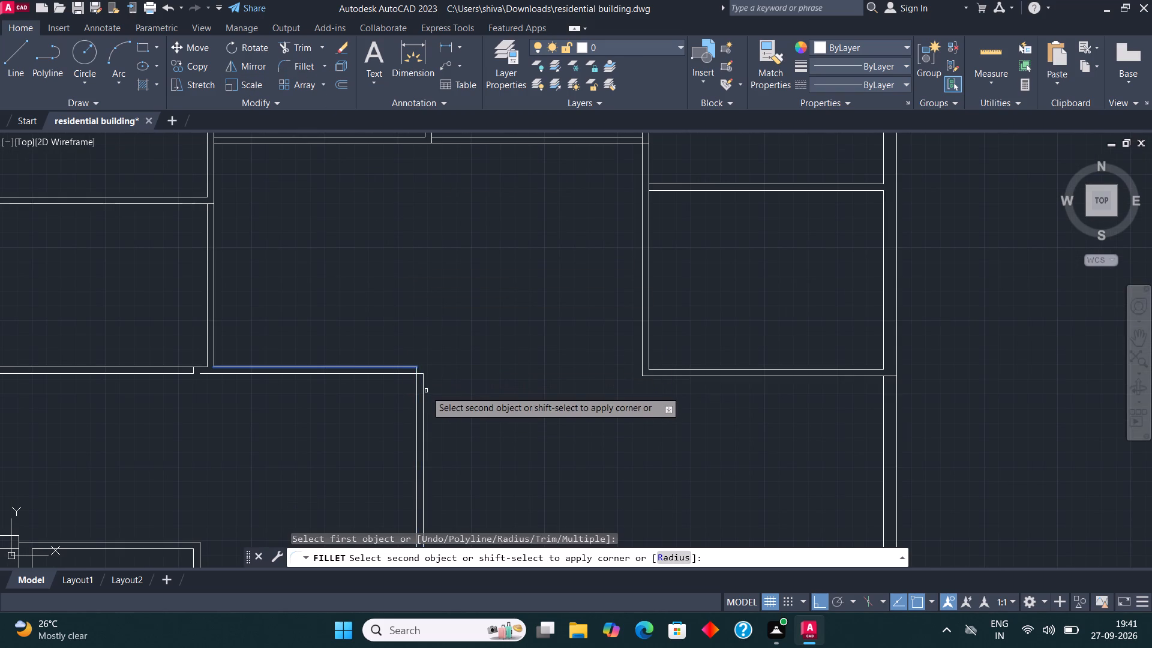
{"action": "left_click", "coordinate": [423, 388]}
Draw a three-sided outline below the upper middle rooms, starting at their partition's right line: 4'3" down, 8'6" right and 4'3" up.
{"action": "scroll", "coordinate": [447, 343], "scroll_direction": "down", "scroll_amount": 3}
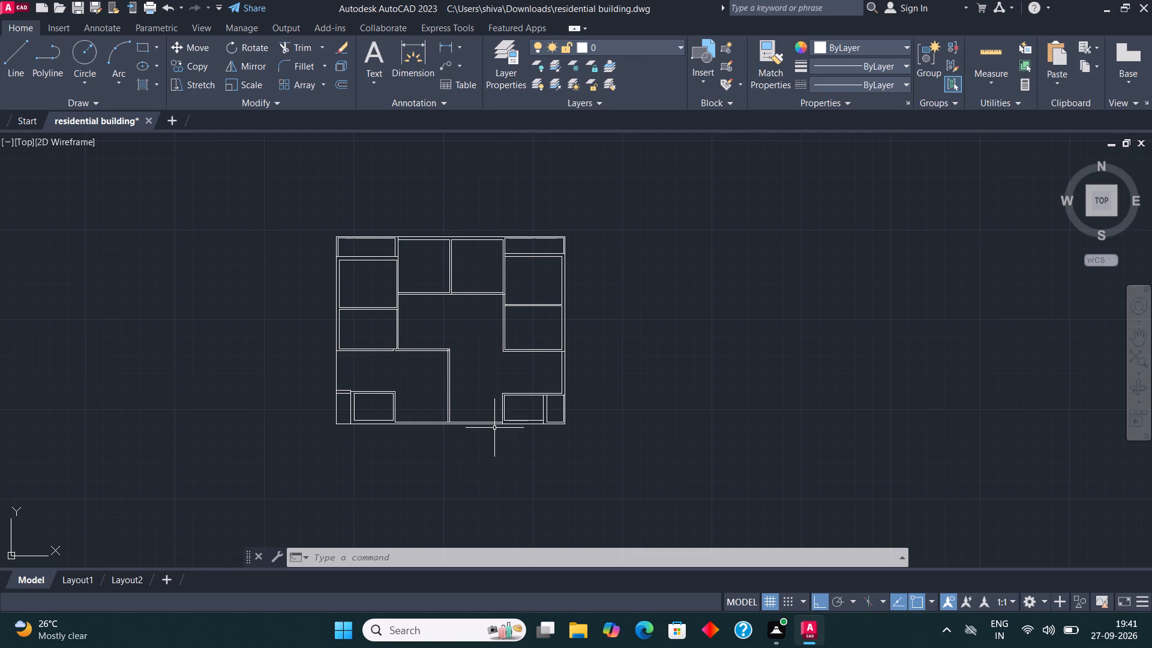
{"action": "scroll", "coordinate": [457, 274], "scroll_direction": "up", "scroll_amount": 3}
{"action": "scroll", "coordinate": [464, 315], "scroll_direction": "down", "scroll_amount": 1}
{"action": "scroll", "coordinate": [487, 448], "scroll_direction": "down", "scroll_amount": 1}
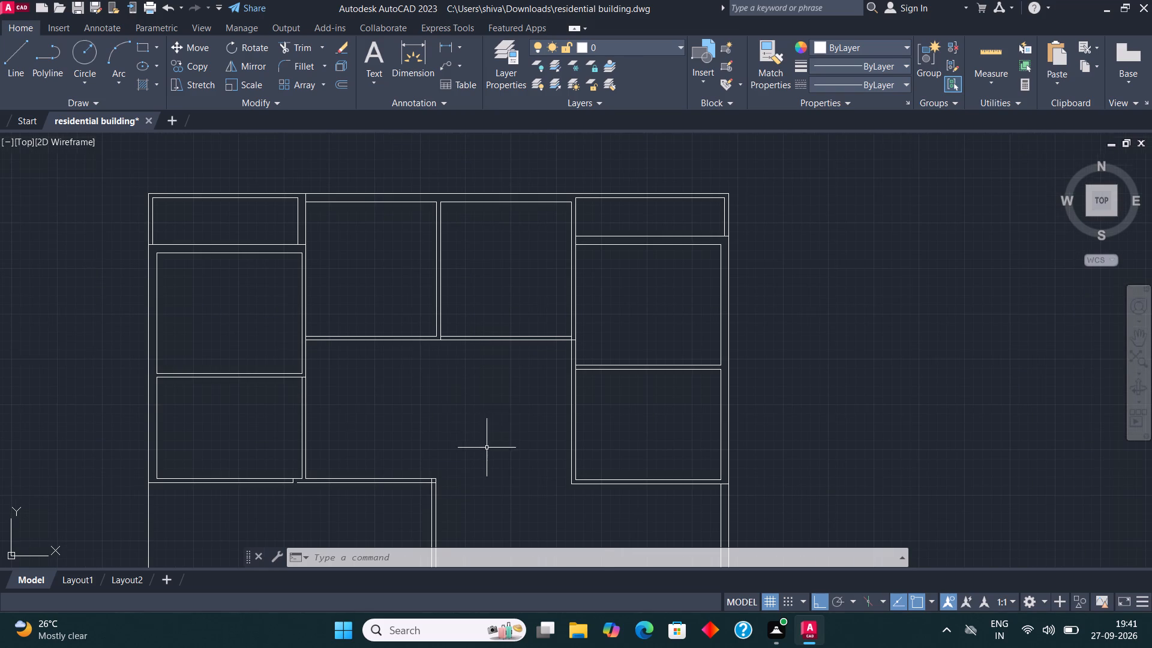
{"action": "scroll", "coordinate": [462, 380], "scroll_direction": "up", "scroll_amount": 3}
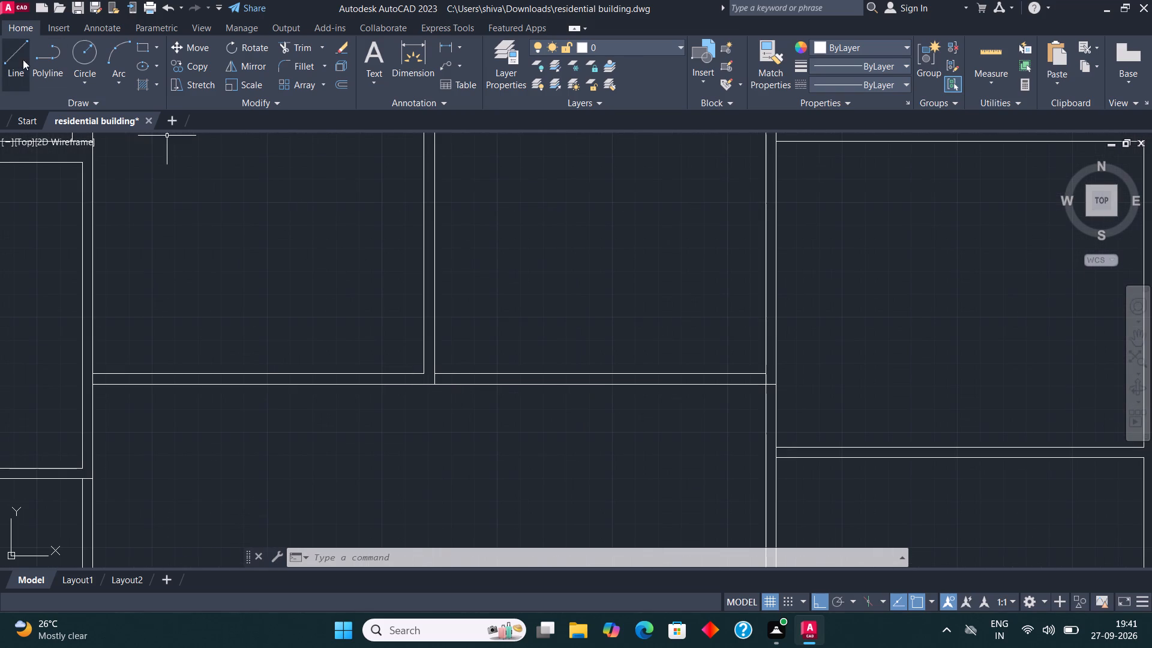
{"action": "left_click", "coordinate": [12, 59]}
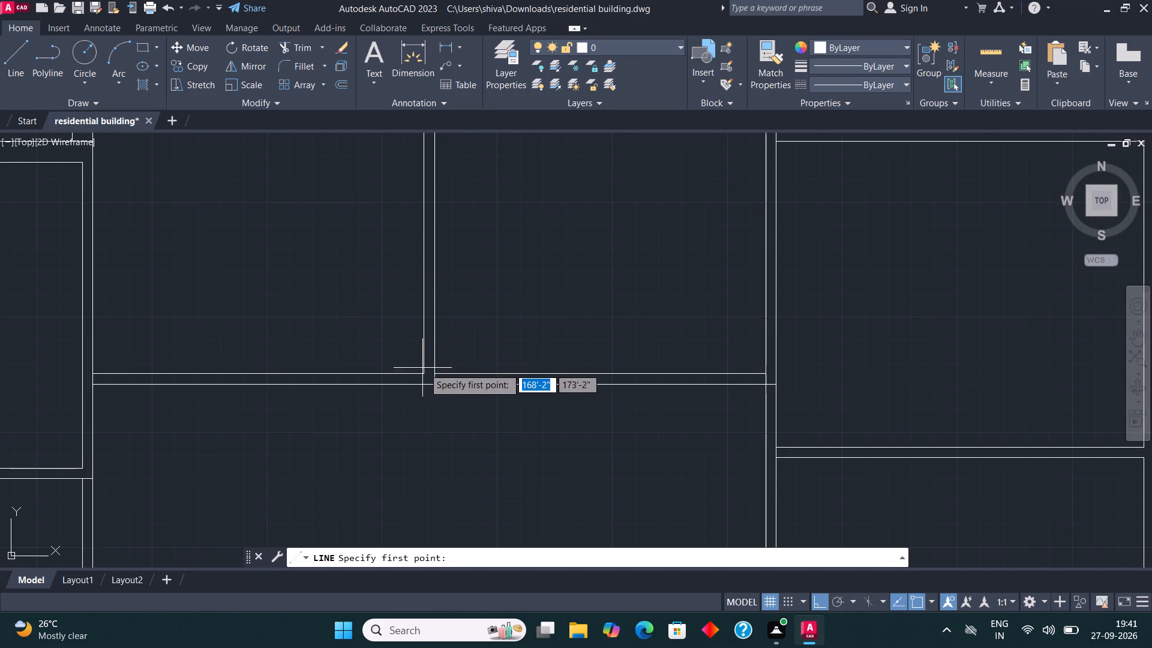
{"action": "left_click", "coordinate": [436, 386]}
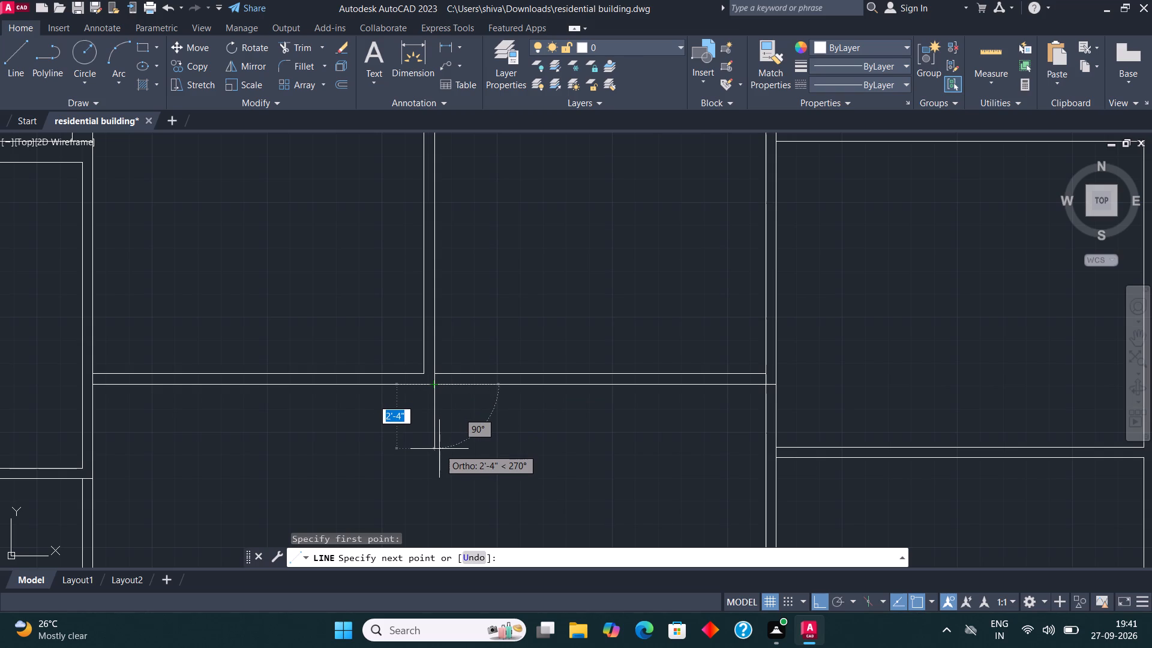
{"action": "type", "text": "4'3\""}
{"action": "key", "text": "Return"}
{"action": "scroll", "coordinate": [440, 449], "scroll_direction": "down", "scroll_amount": 2}
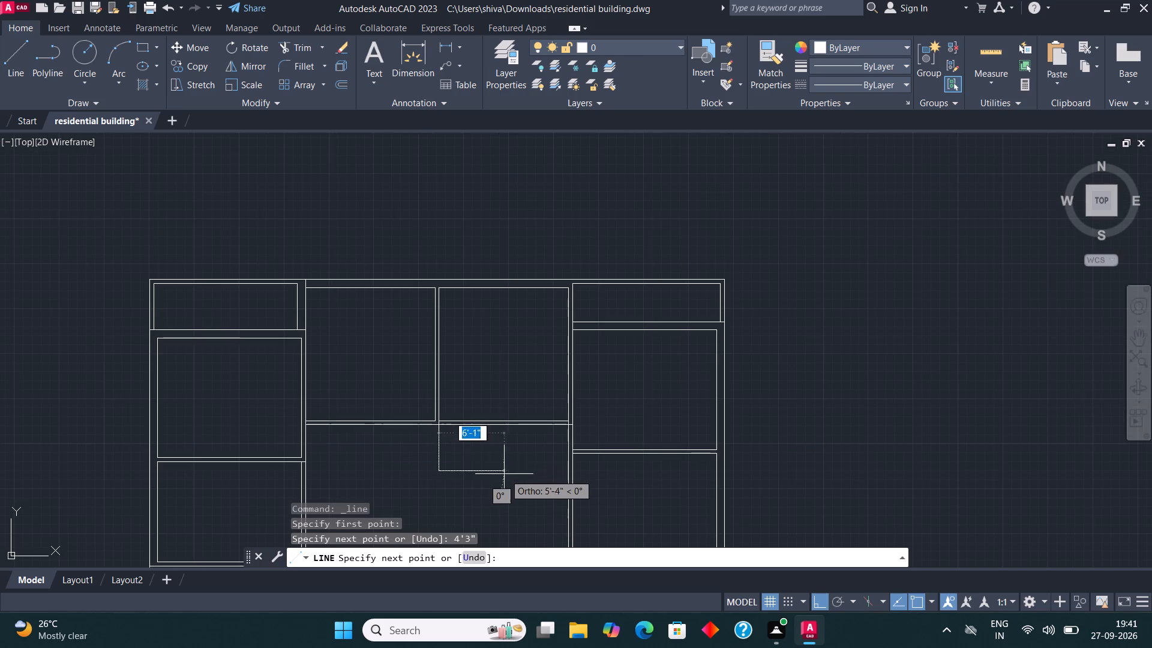
{"action": "scroll", "coordinate": [514, 488], "scroll_direction": "up", "scroll_amount": 2}
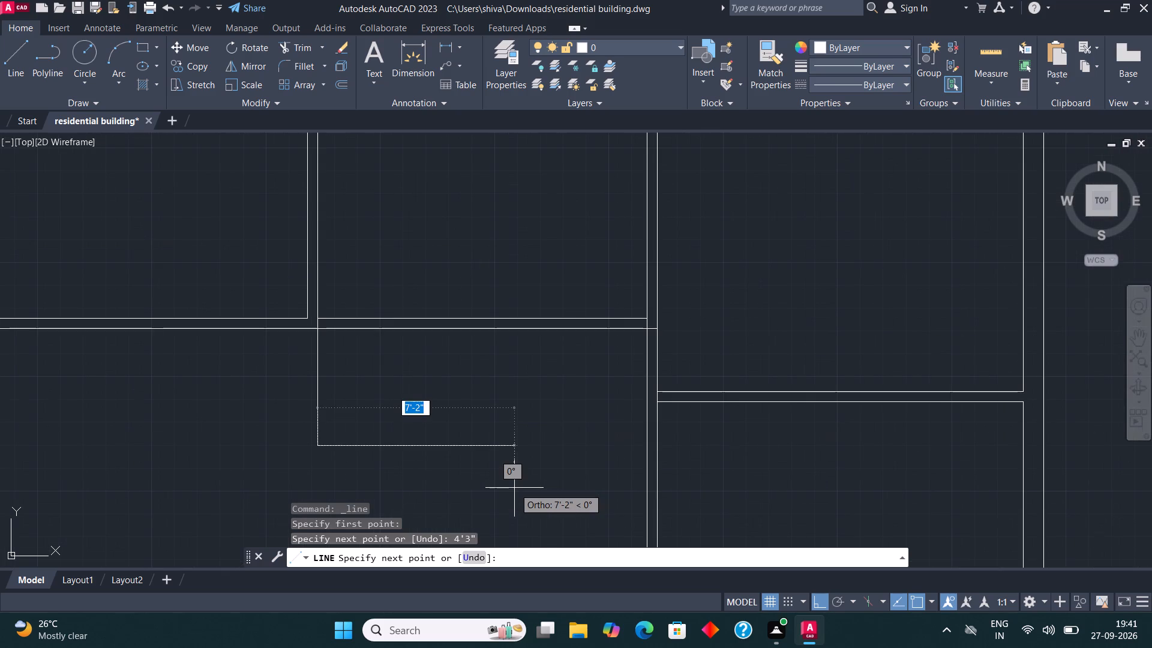
{"action": "key", "text": "8"}
{"action": "type", "text": "'6\""}
{"action": "key", "text": "Return"}
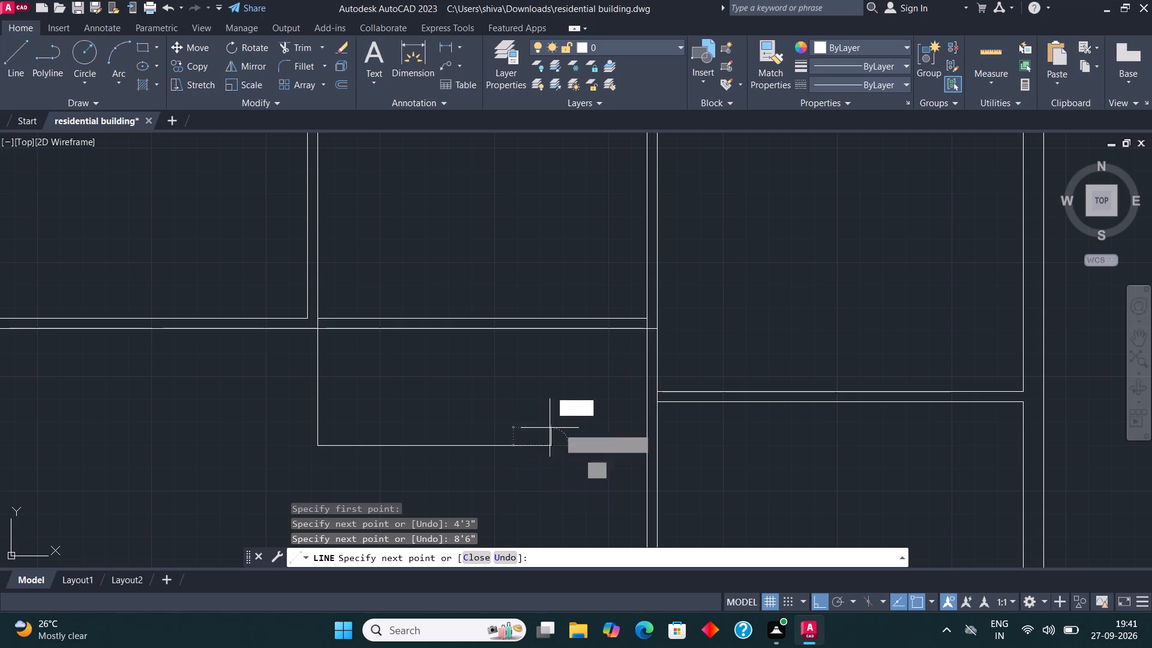
{"action": "type", "text": "4'3\""}
{"action": "key", "text": "Return"}
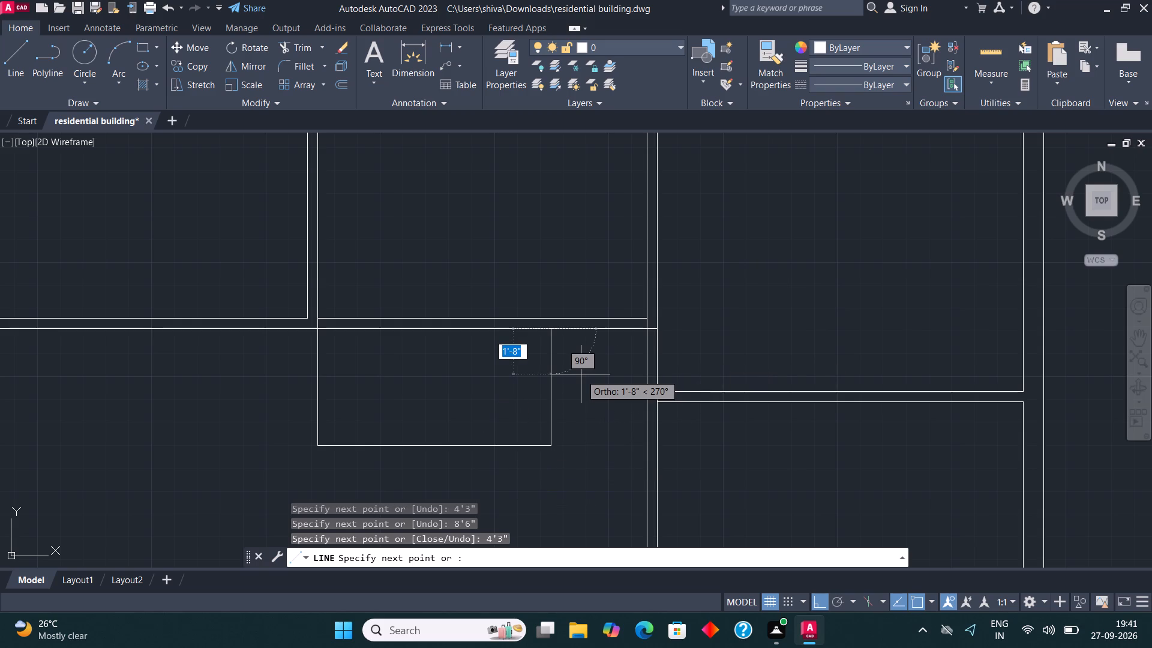
{"action": "key", "text": "Escape"}
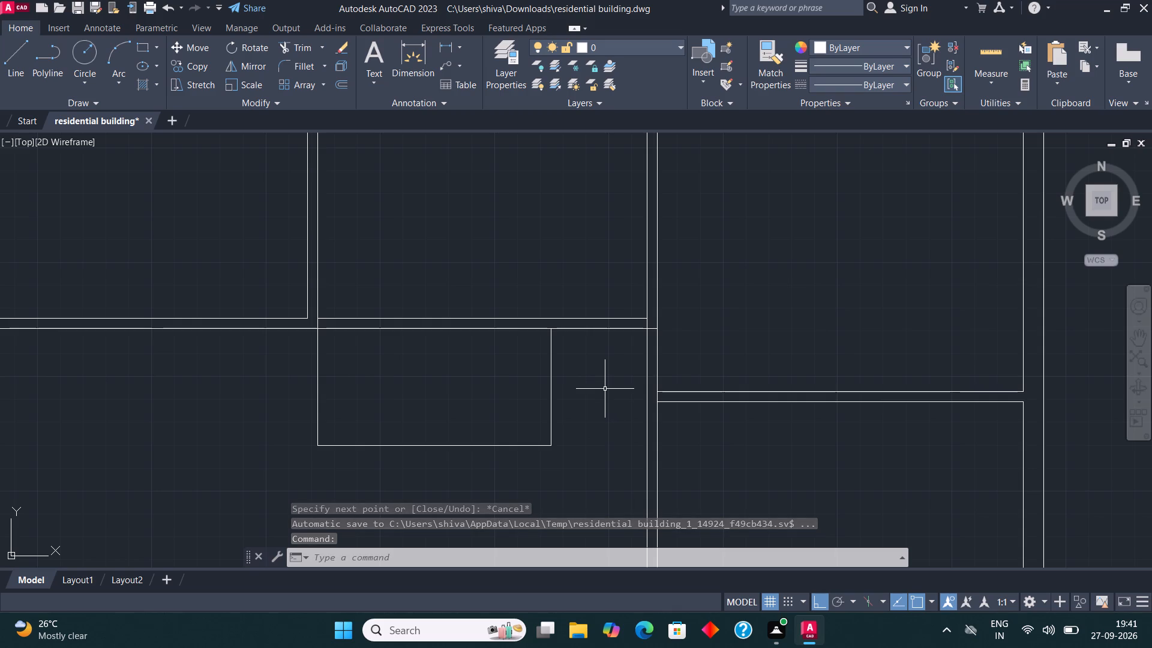
Offset the three sides of the central outline outward by 4.5" to form double wall lines.
{"action": "scroll", "coordinate": [581, 333], "scroll_direction": "down", "scroll_amount": 1}
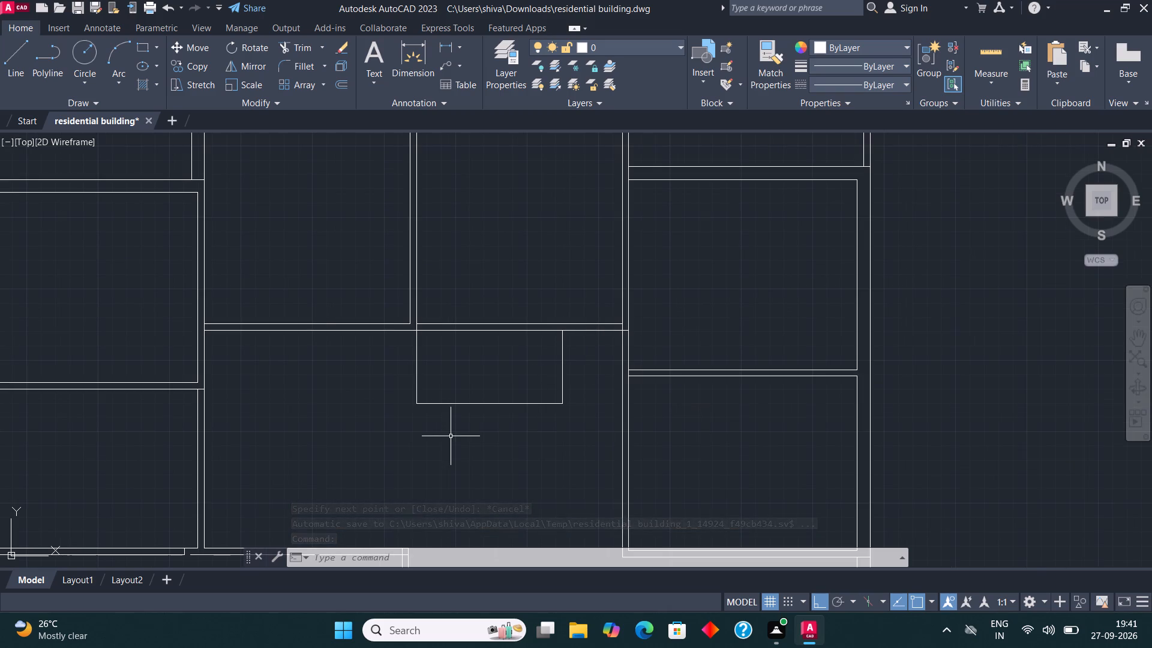
{"action": "scroll", "coordinate": [529, 430], "scroll_direction": "up", "scroll_amount": 1}
{"action": "left_click", "coordinate": [599, 399]}
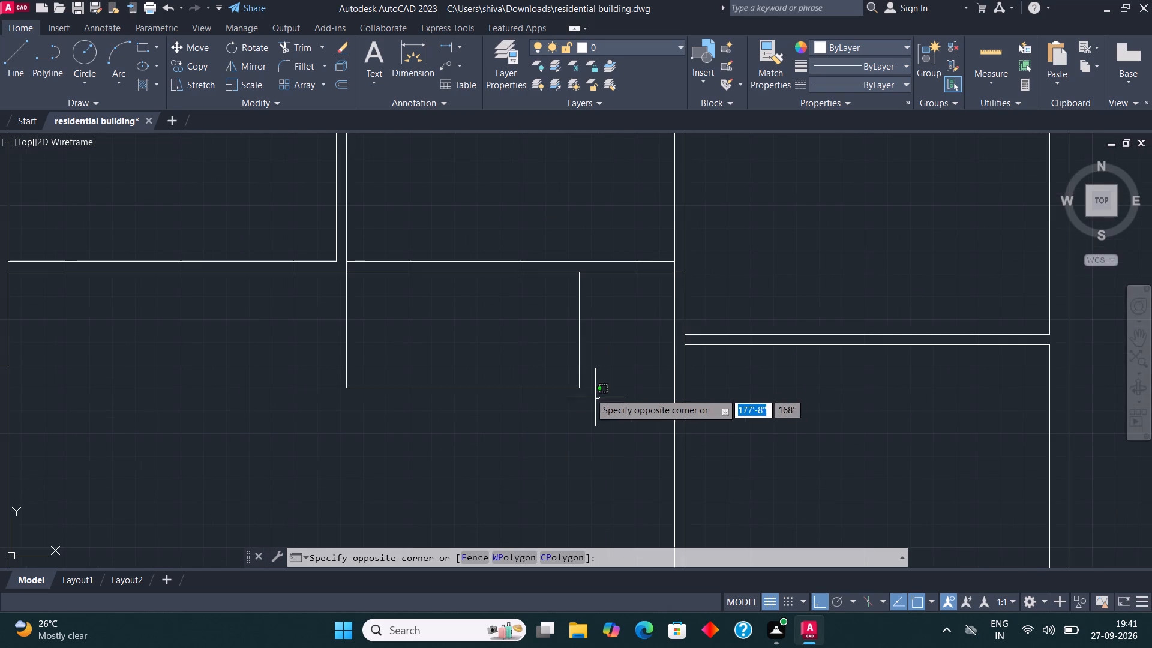
{"action": "left_click", "coordinate": [344, 363]}
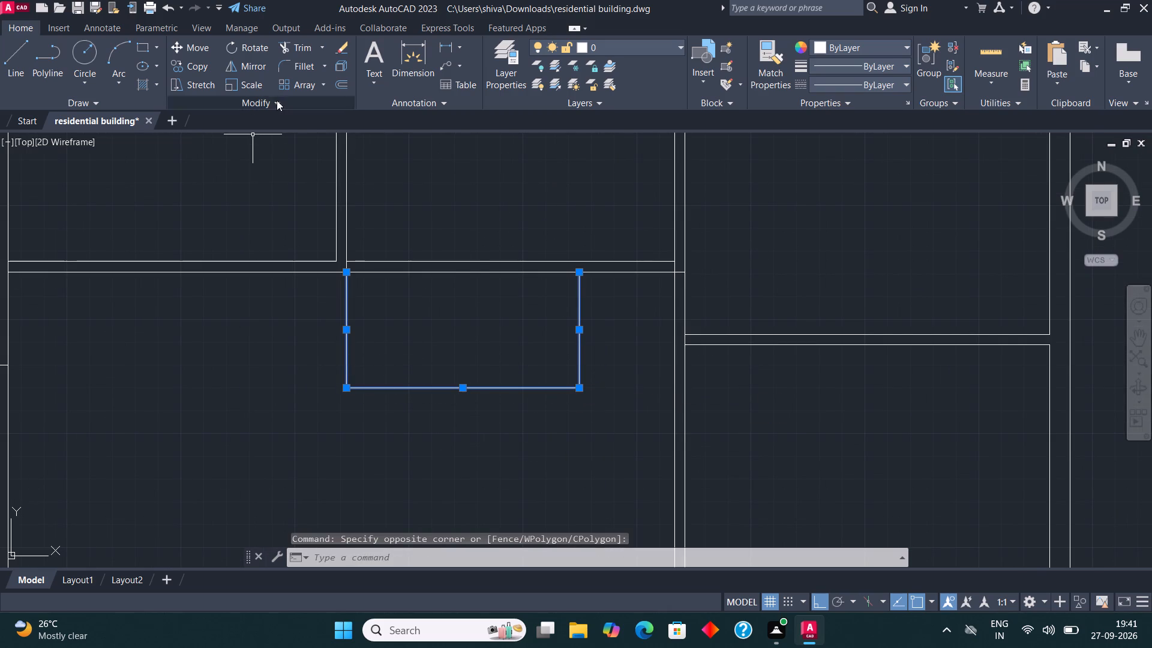
{"action": "left_click", "coordinate": [340, 88]}
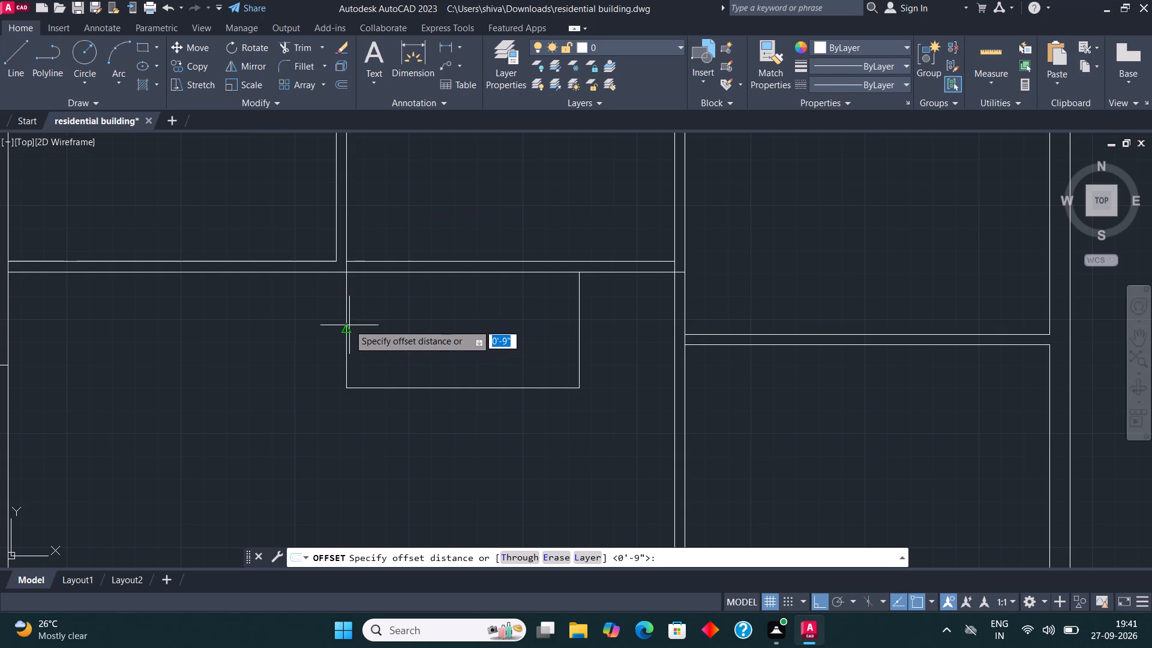
{"action": "left_click", "coordinate": [347, 325]}
{"action": "type", "text": "4.5\""}
{"action": "key", "text": "Return"}
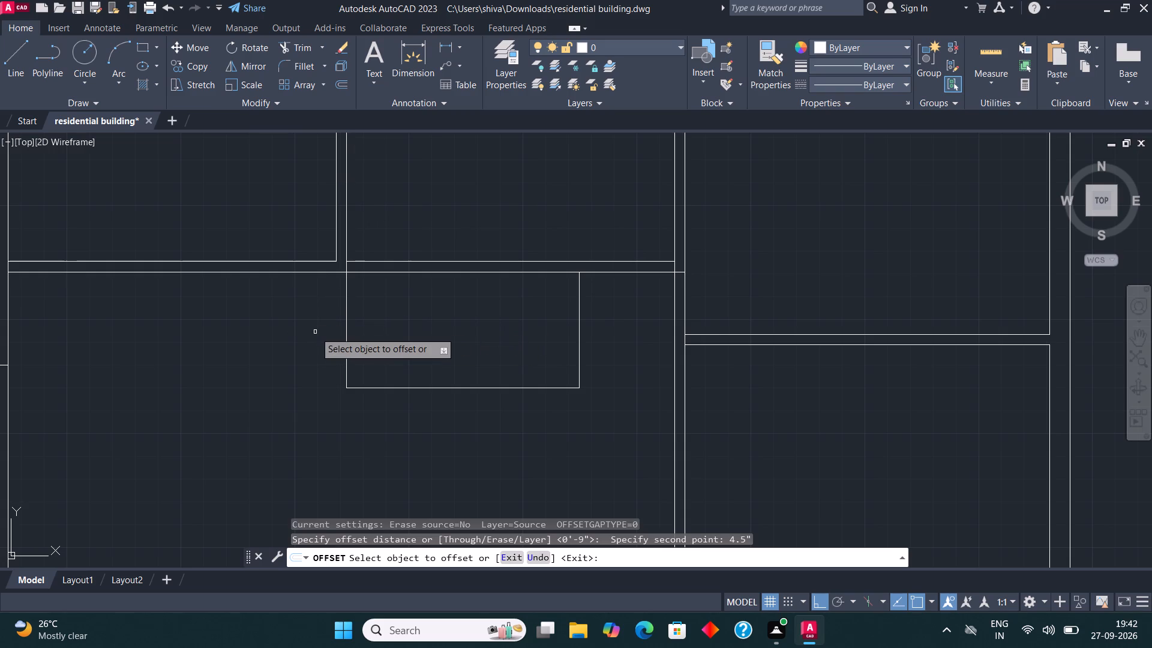
{"action": "left_click", "coordinate": [347, 340]}
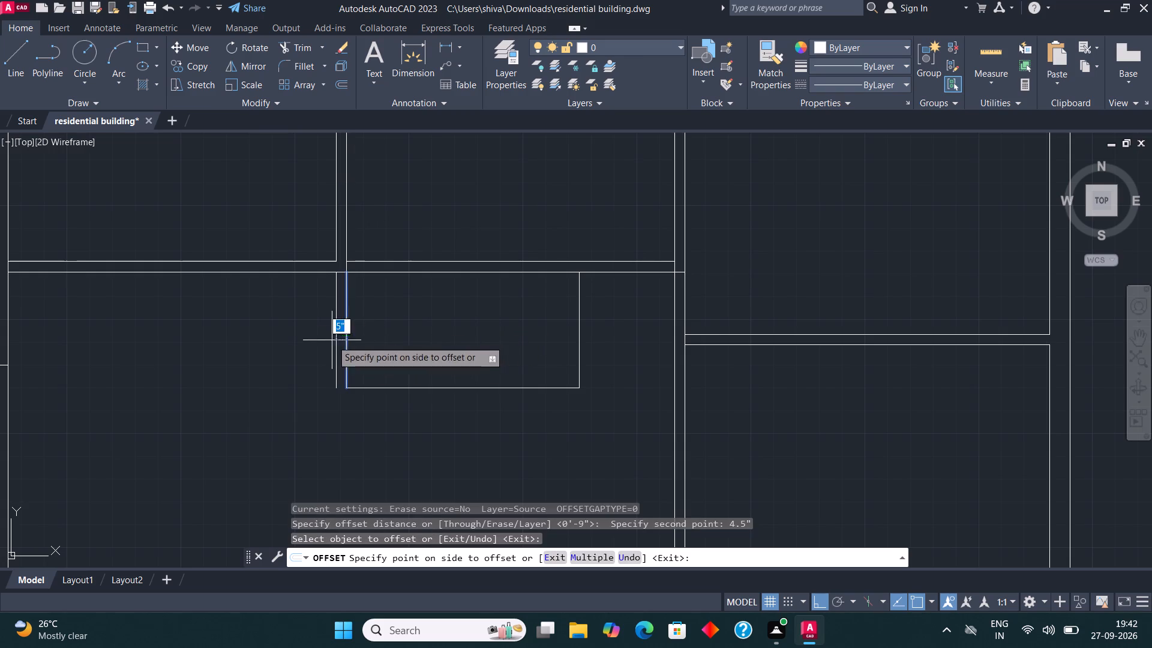
{"action": "left_click", "coordinate": [290, 356]}
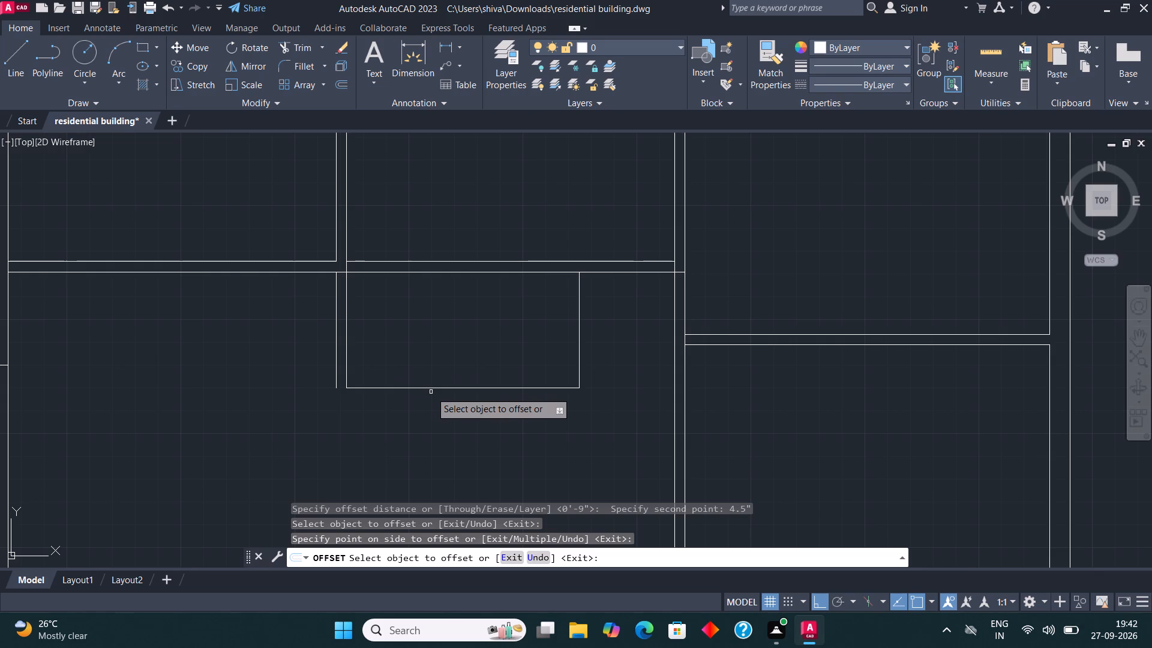
{"action": "left_click", "coordinate": [467, 388]}
{"action": "left_click", "coordinate": [468, 415]}
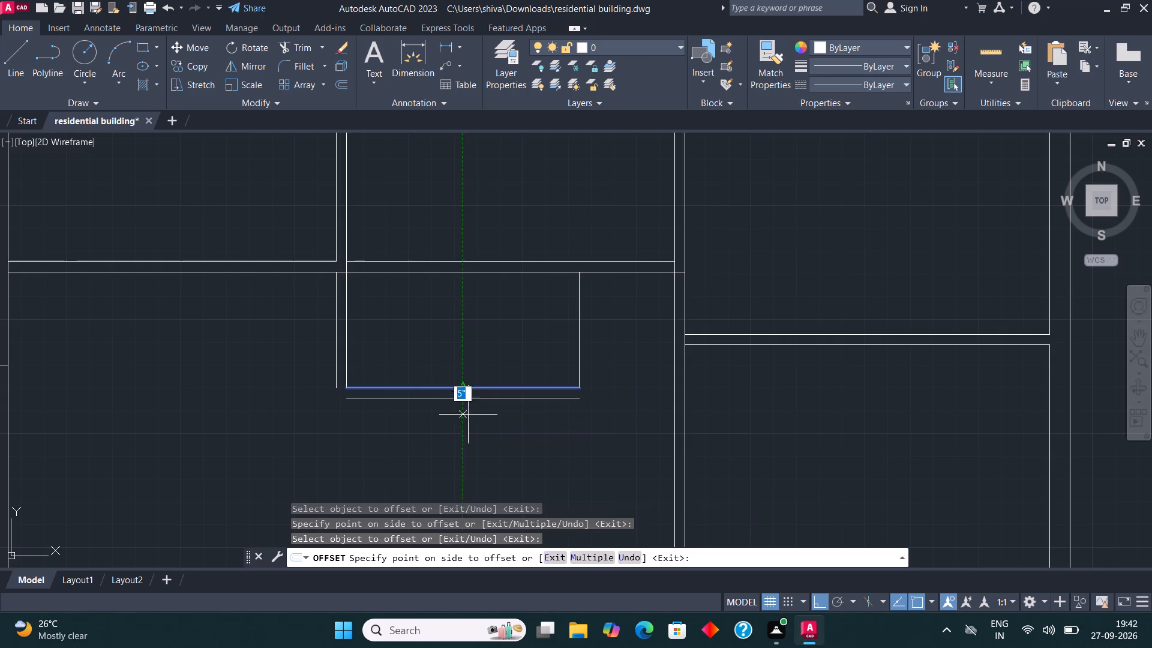
{"action": "left_click", "coordinate": [581, 344]}
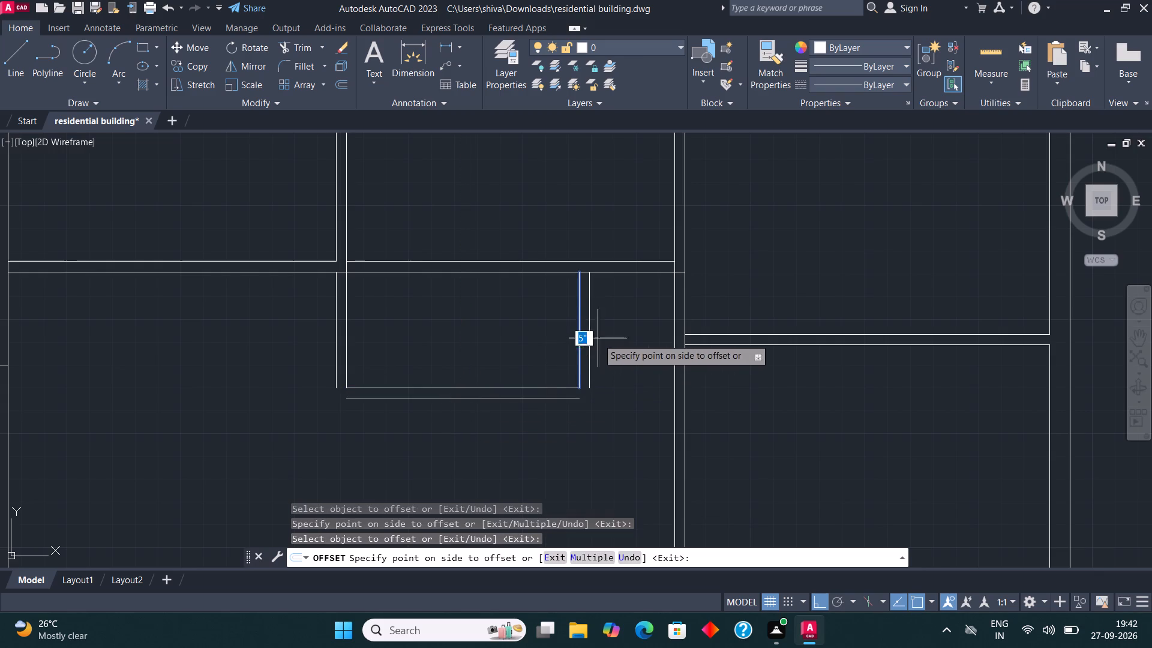
{"action": "left_click", "coordinate": [598, 338]}
Fillet the offset lines to close the two lower outer corners of the central space.
{"action": "left_click", "coordinate": [304, 64]}
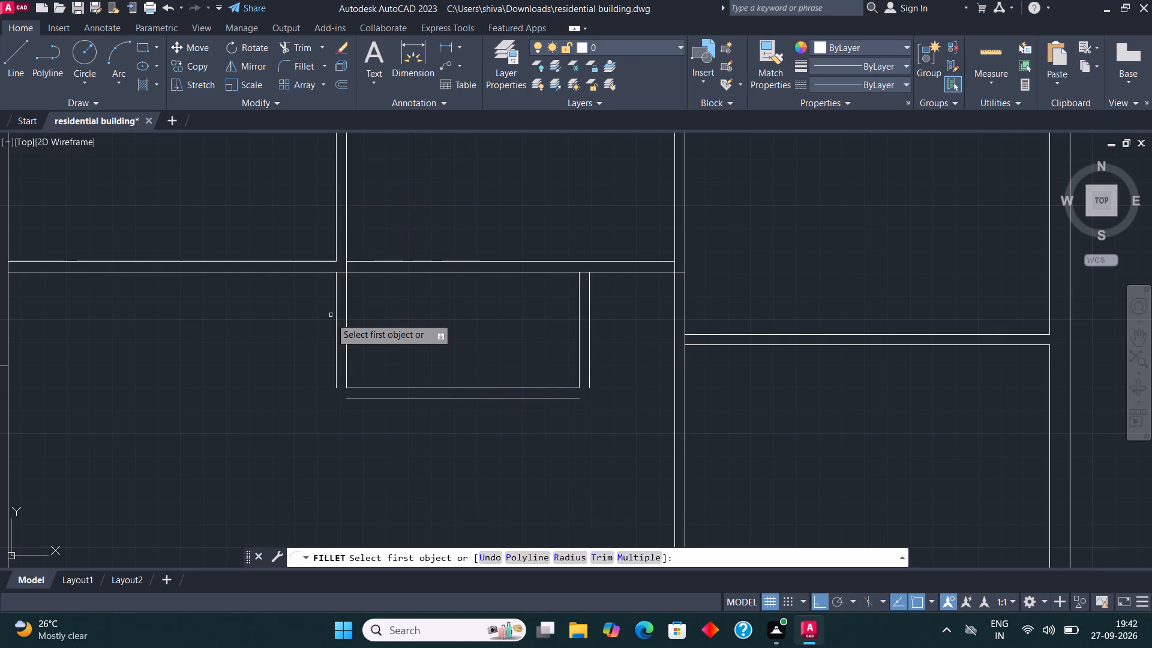
{"action": "left_click", "coordinate": [336, 335]}
{"action": "left_click", "coordinate": [344, 398]}
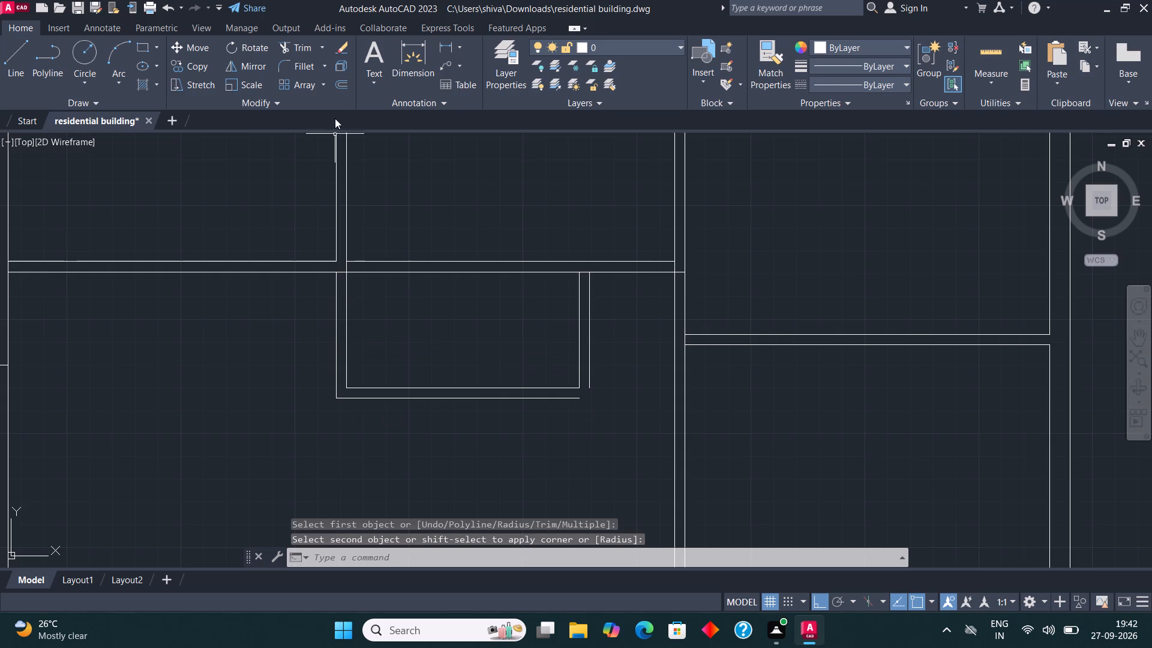
{"action": "left_click", "coordinate": [305, 68]}
{"action": "left_click", "coordinate": [587, 369]}
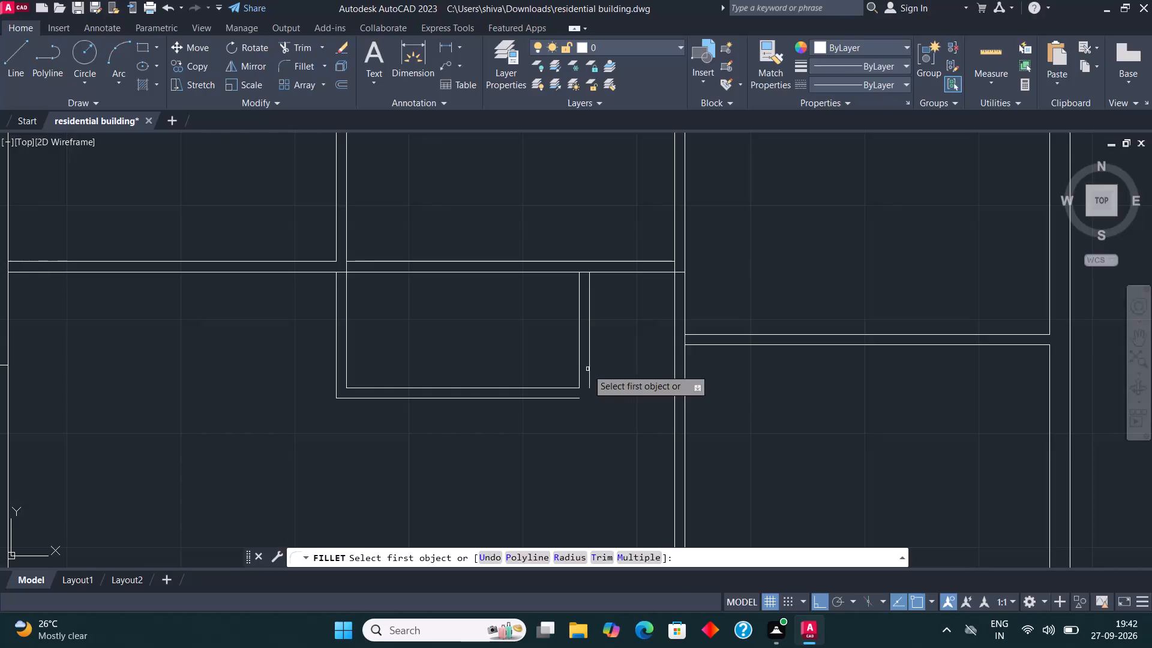
{"action": "left_click", "coordinate": [570, 400]}
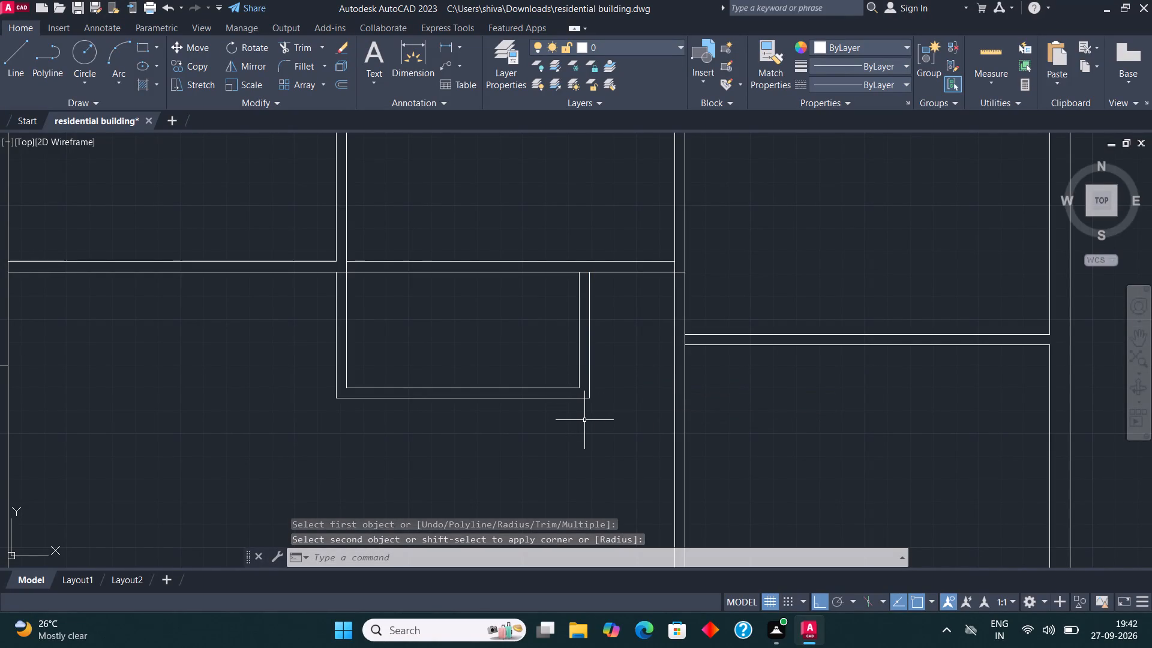
Copy the central space's double walls leftward from their upper right outer corner to the top of their left inner line, sharing one wall.
{"action": "scroll", "coordinate": [614, 359], "scroll_direction": "down", "scroll_amount": 2}
{"action": "scroll", "coordinate": [575, 356], "scroll_direction": "up", "scroll_amount": 2}
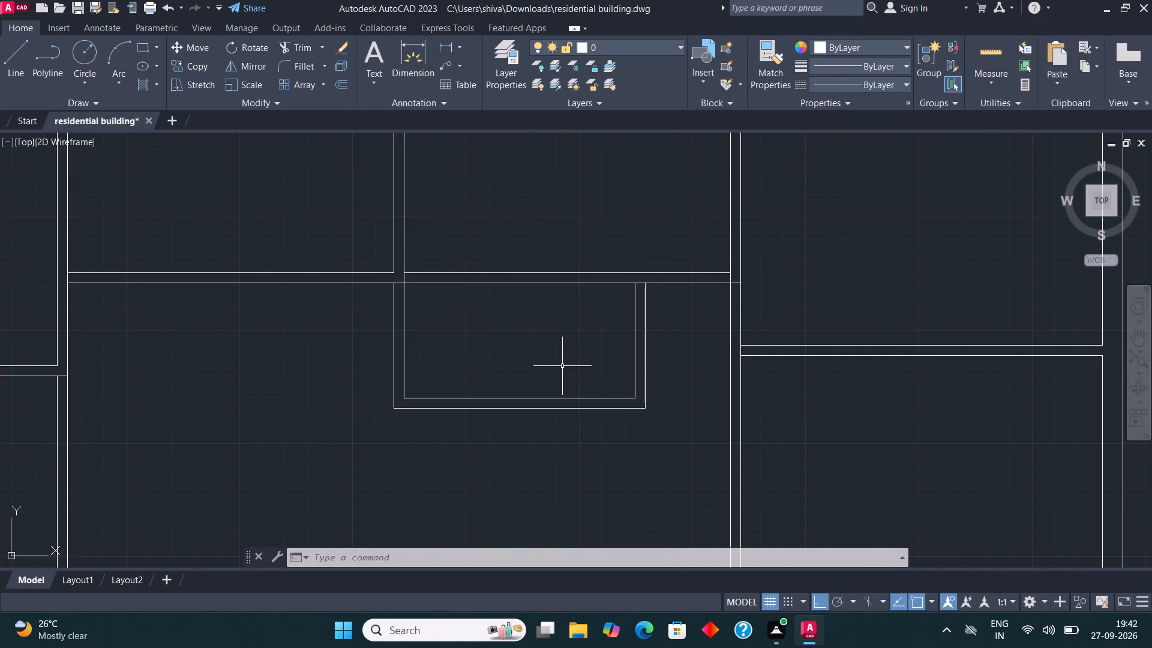
{"action": "left_click", "coordinate": [672, 431]}
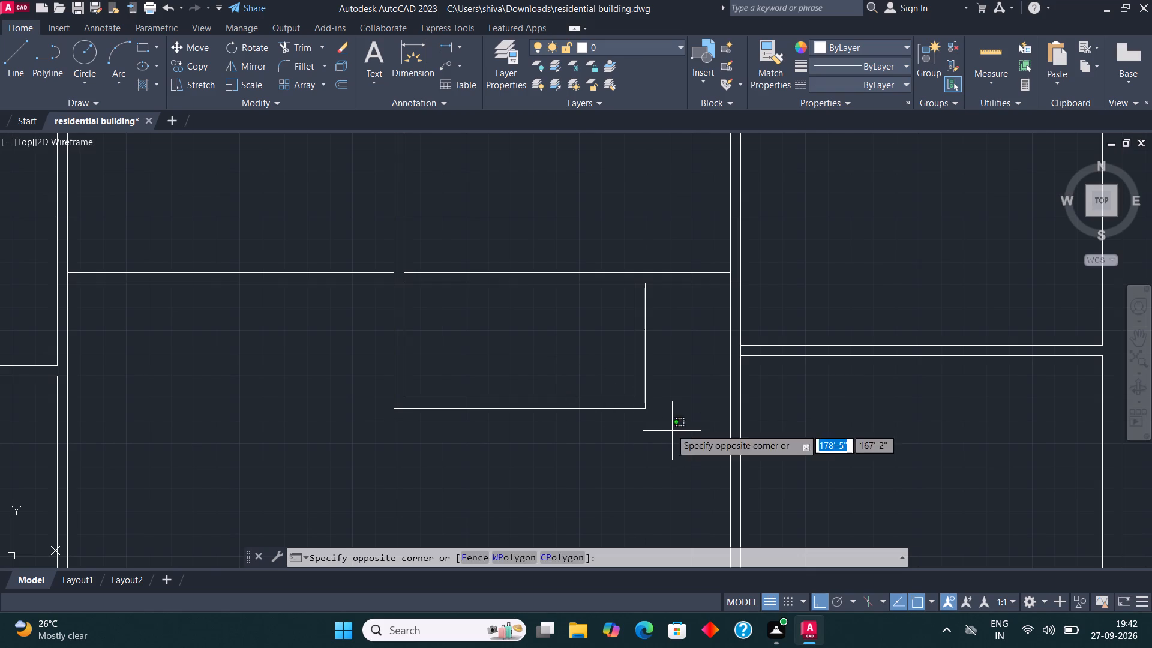
{"action": "left_click", "coordinate": [338, 365]}
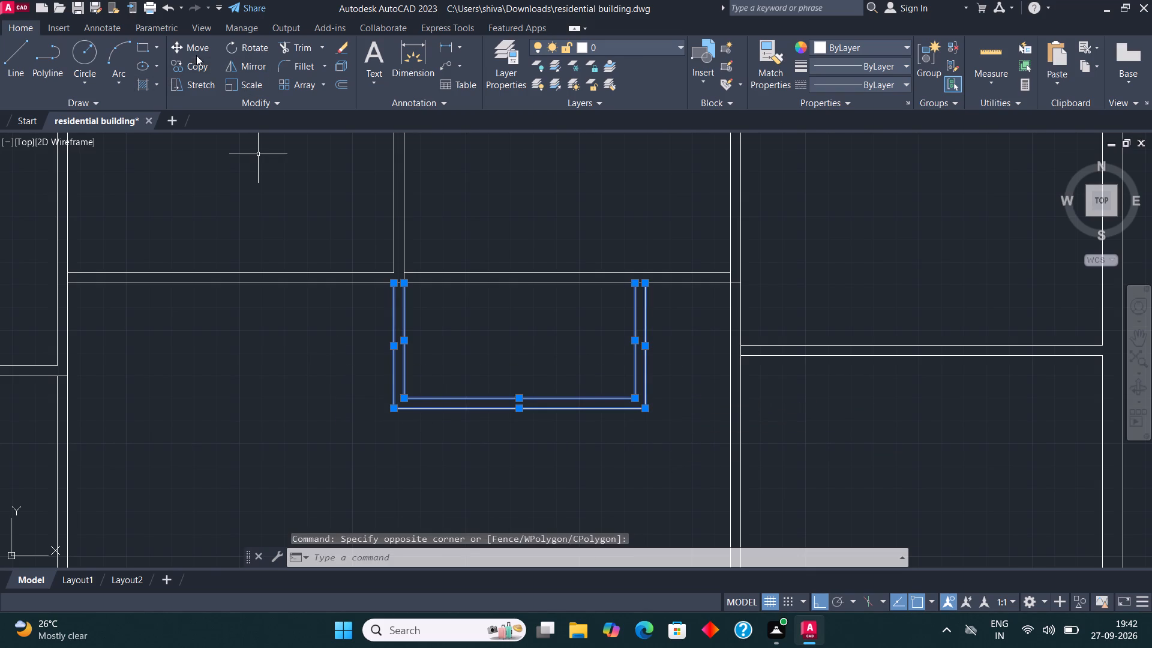
{"action": "left_click", "coordinate": [199, 64]}
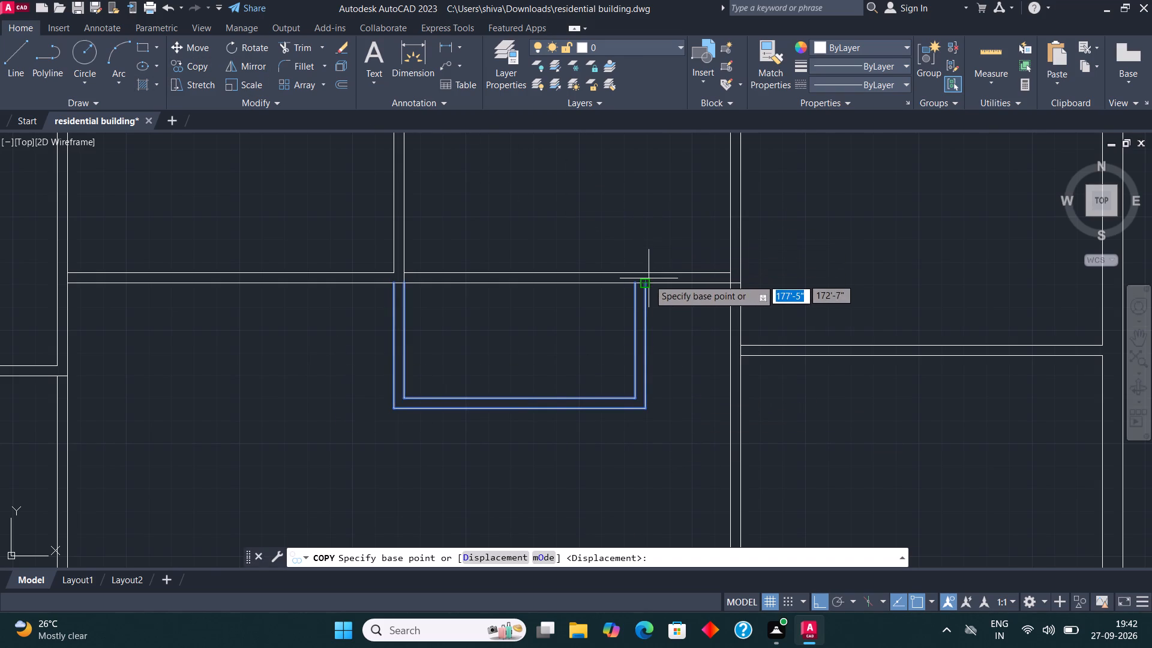
{"action": "left_click", "coordinate": [647, 283]}
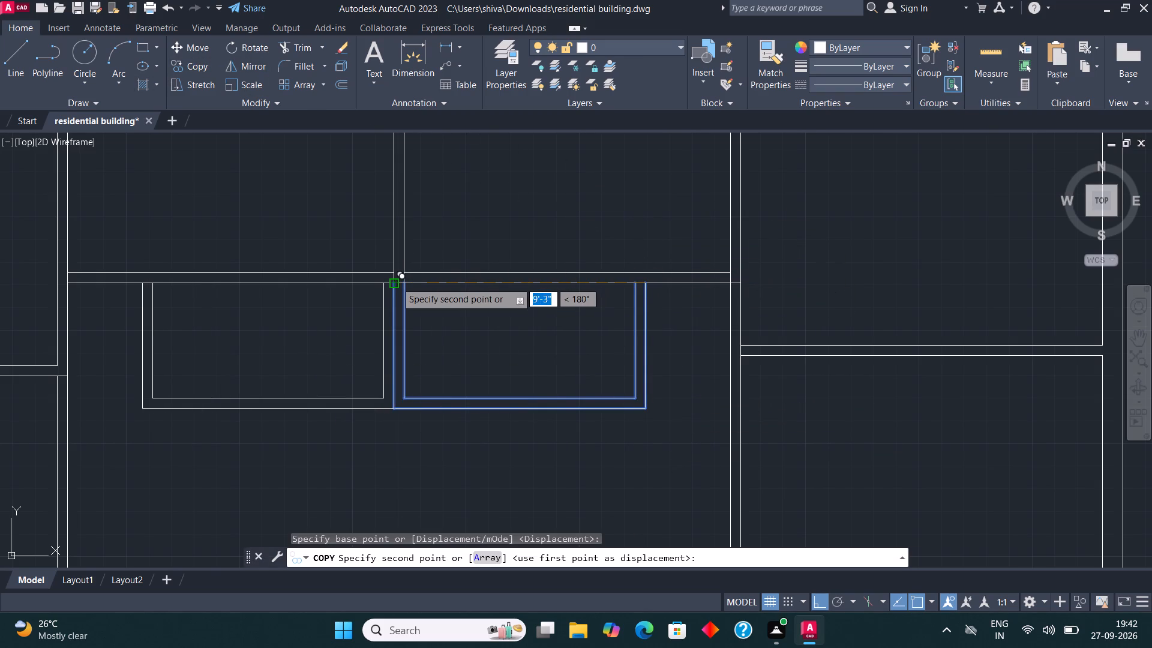
{"action": "left_click", "coordinate": [404, 282]}
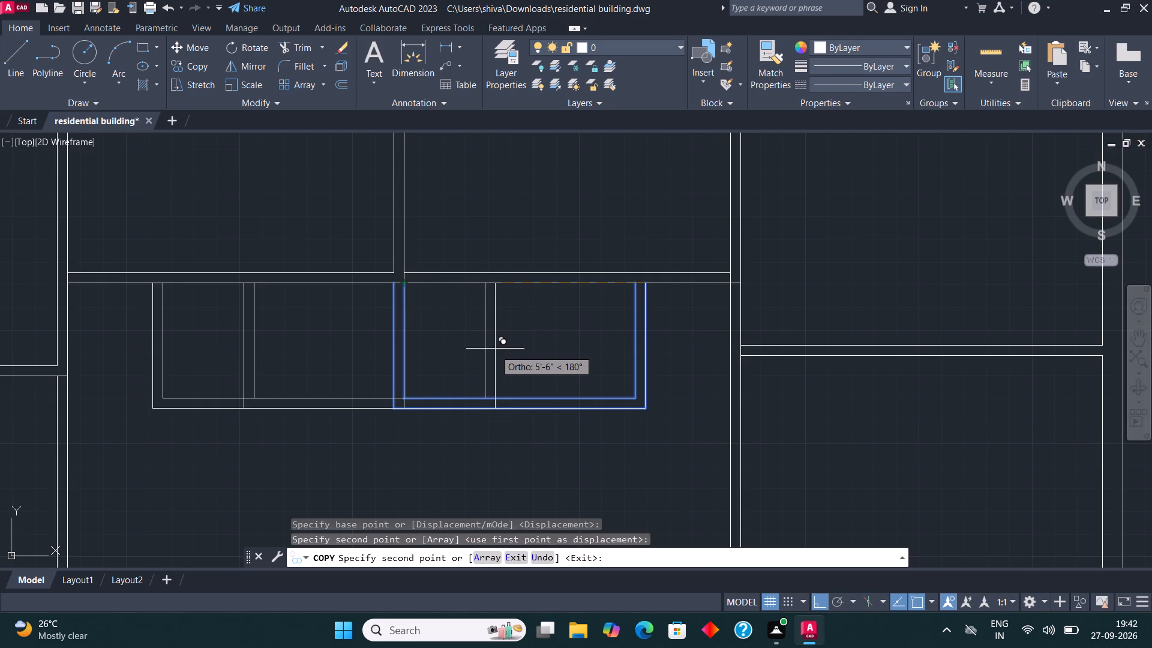
{"action": "key", "text": "Escape"}
Trim the overlapping wall segments at the lower and upper ends of the wall shared by the two central spaces.
{"action": "left_click", "coordinate": [304, 50]}
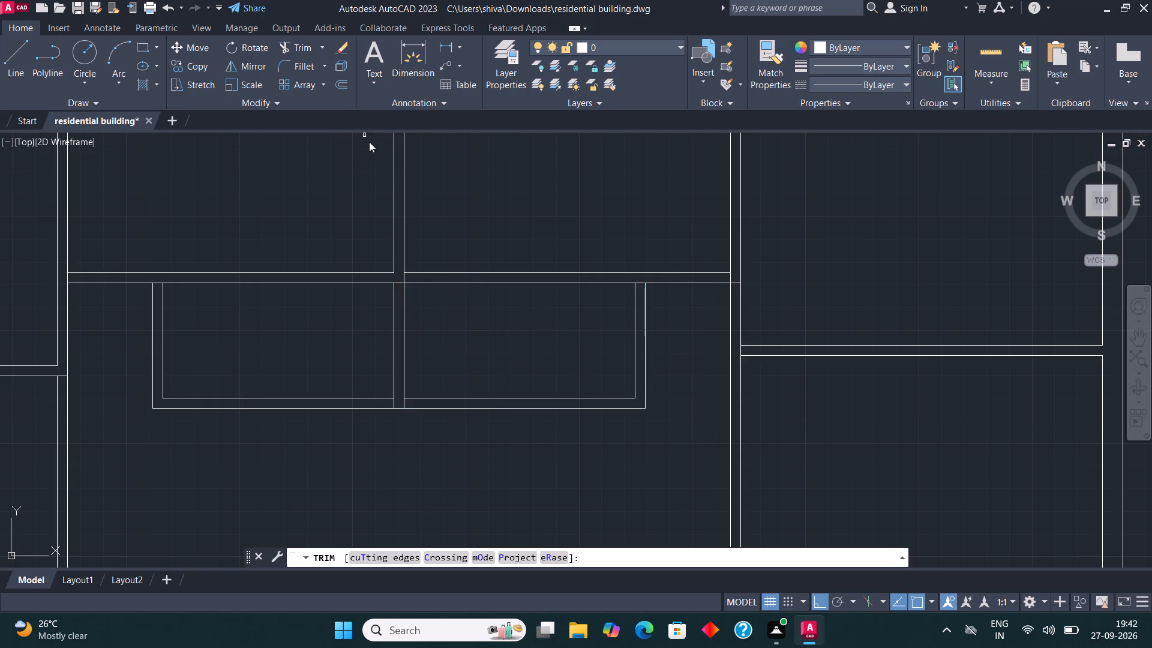
{"action": "scroll", "coordinate": [406, 400], "scroll_direction": "up", "scroll_amount": 1}
{"action": "left_click", "coordinate": [372, 406]}
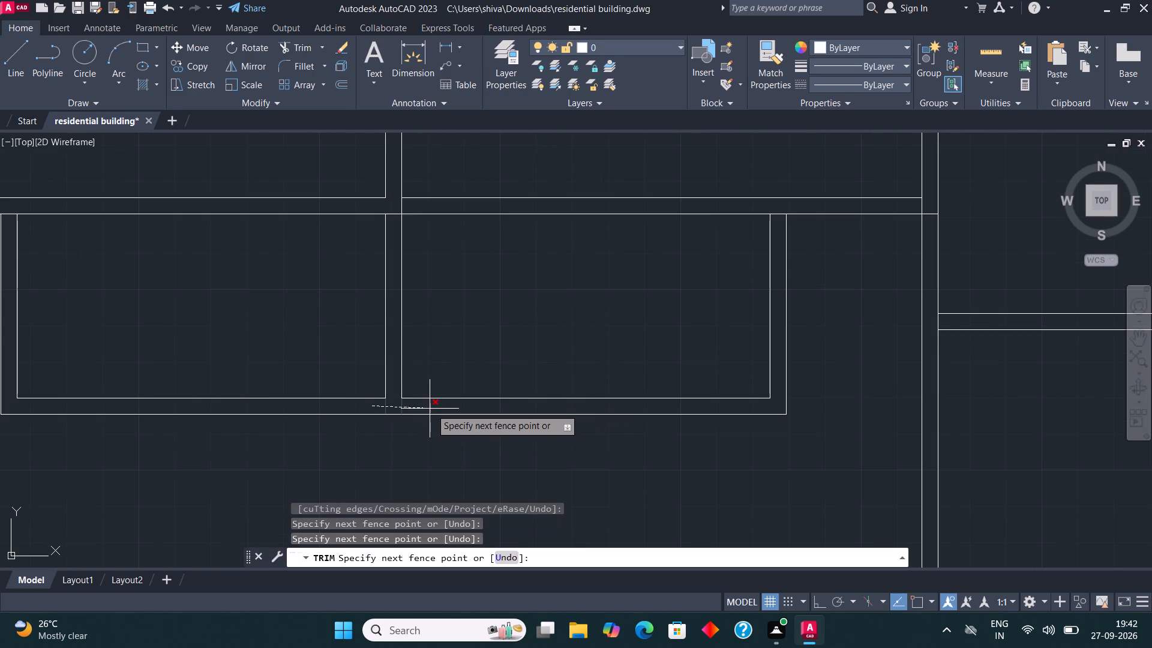
{"action": "left_click", "coordinate": [431, 409]}
{"action": "left_click", "coordinate": [396, 212]}
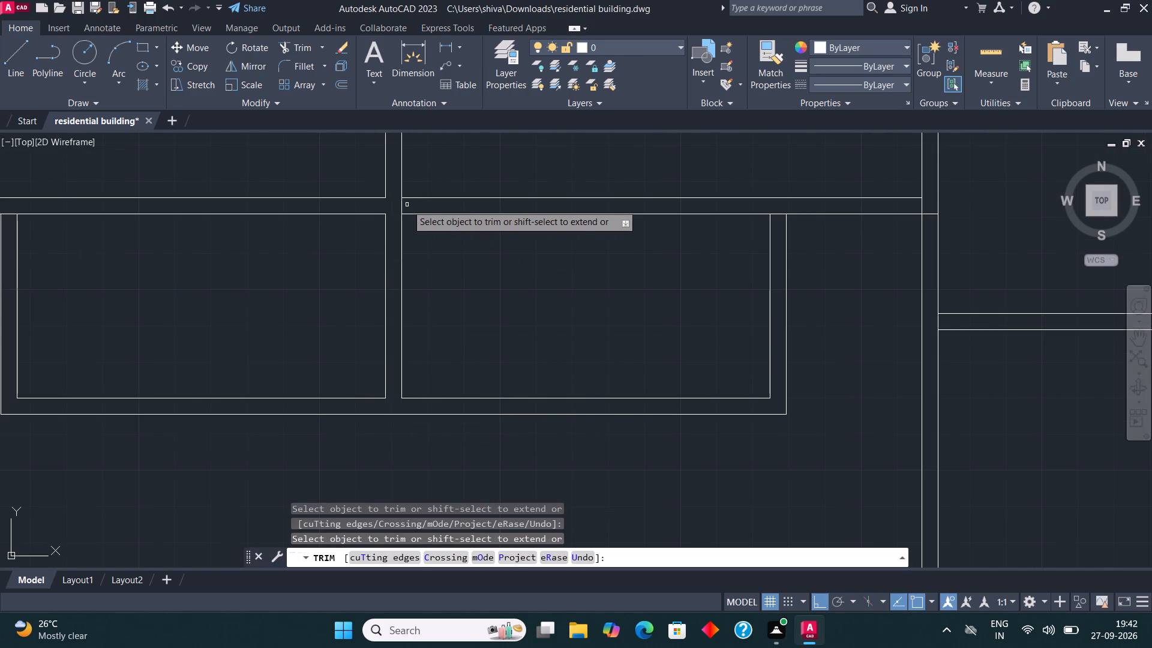
{"action": "left_click", "coordinate": [401, 205]}
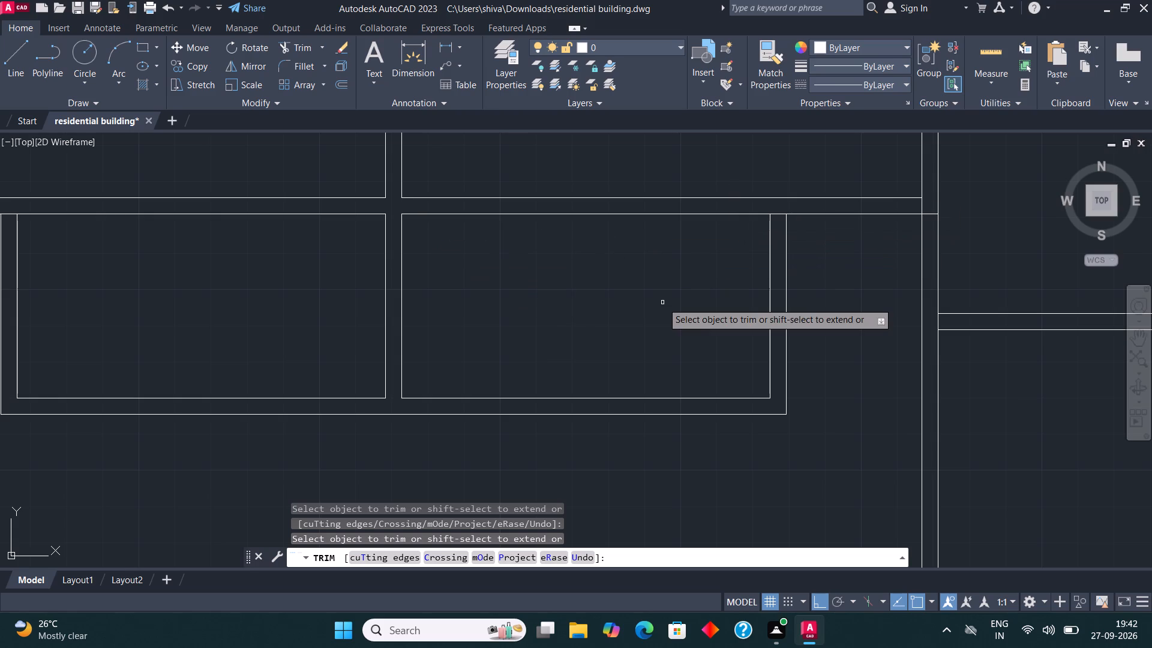
{"action": "key", "text": "Escape"}
{"action": "key", "text": "Escape"}
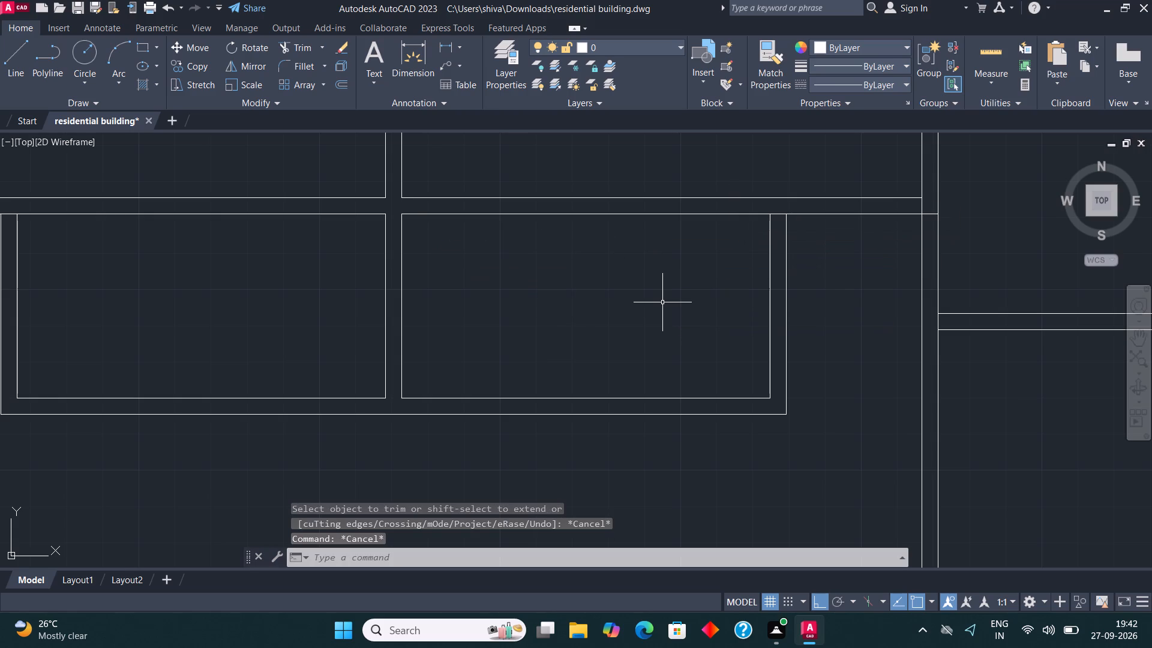
Draw an 8'7" vertical line down from the left central space's lower wall, in line with its left inner wall line.
{"action": "scroll", "coordinate": [669, 293], "scroll_direction": "down", "scroll_amount": 2}
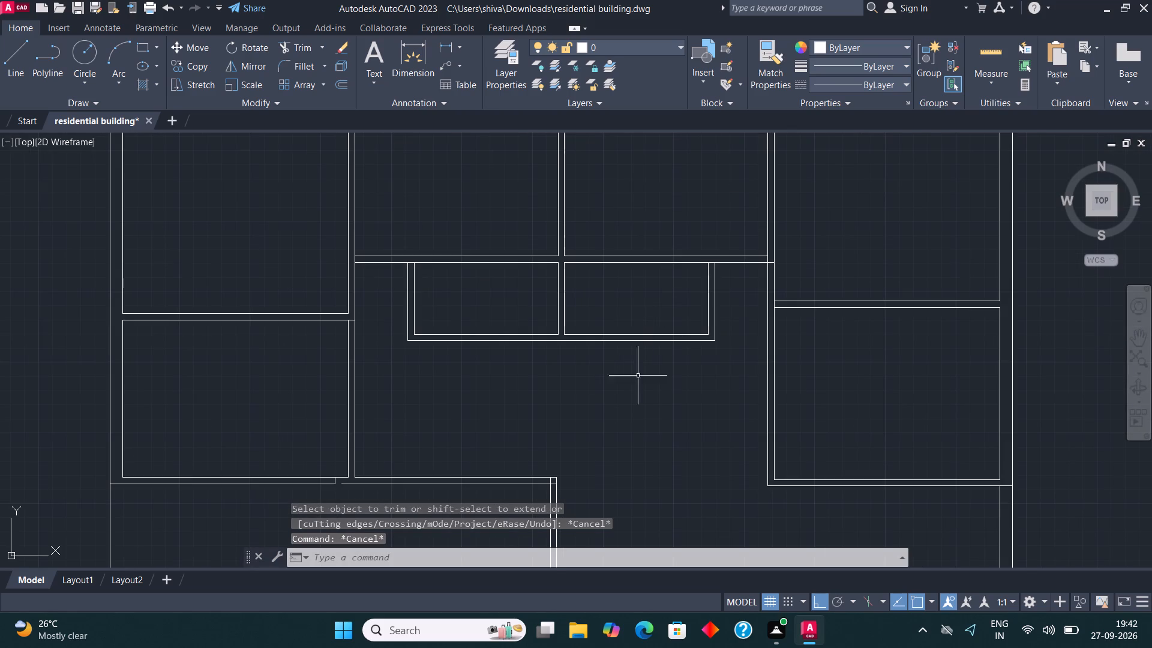
{"action": "scroll", "coordinate": [412, 362], "scroll_direction": "up", "scroll_amount": 1}
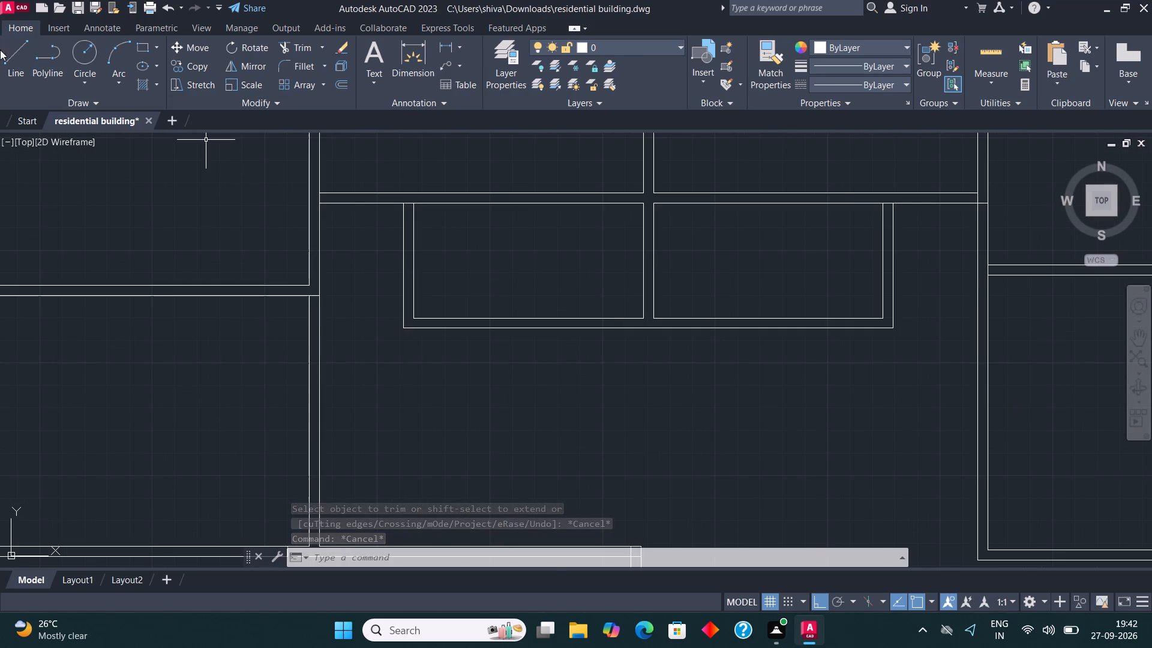
{"action": "left_click", "coordinate": [11, 56]}
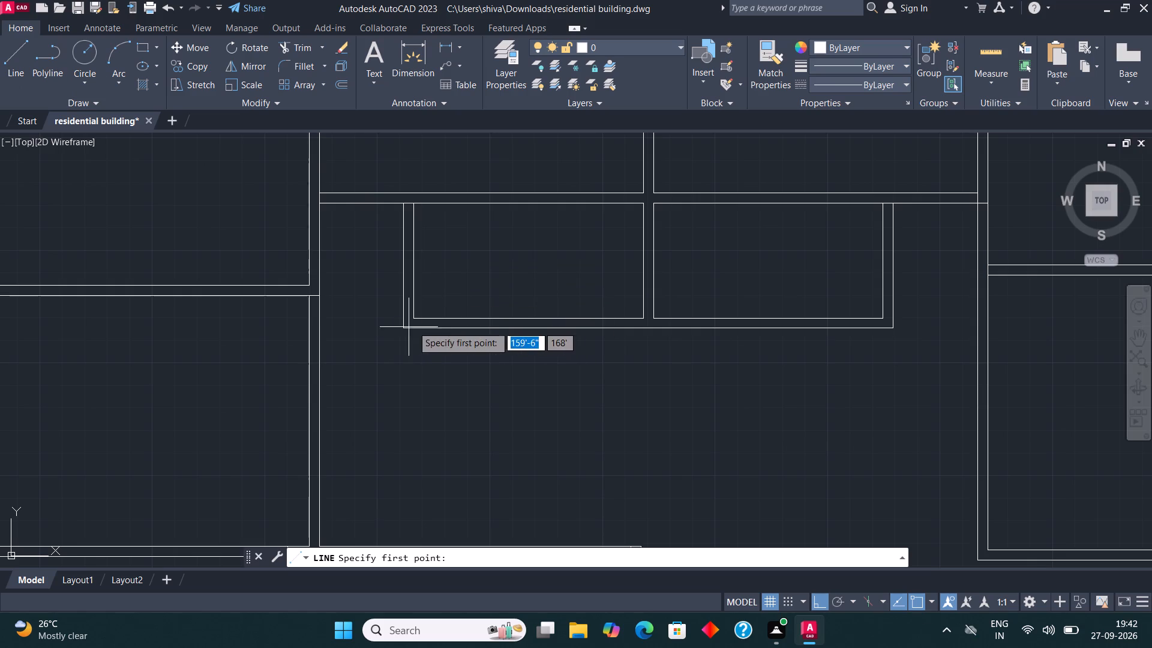
{"action": "left_click", "coordinate": [416, 332]}
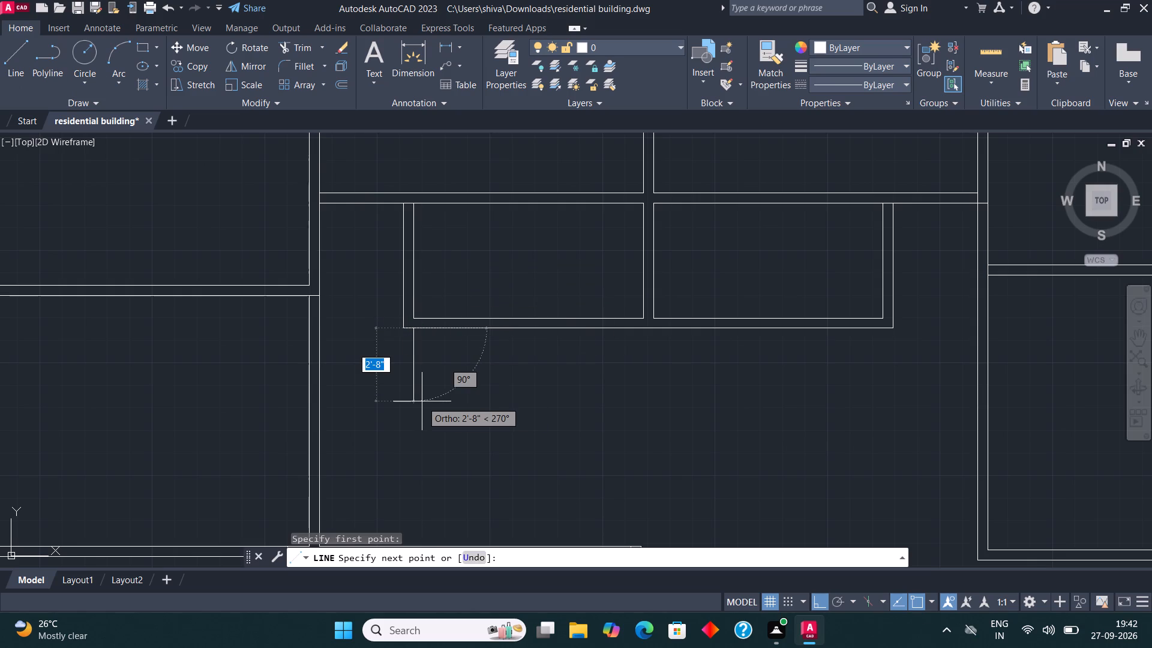
{"action": "type", "text": "8'7\""}
{"action": "key", "text": "Return"}
{"action": "scroll", "coordinate": [422, 401], "scroll_direction": "down", "scroll_amount": 4}
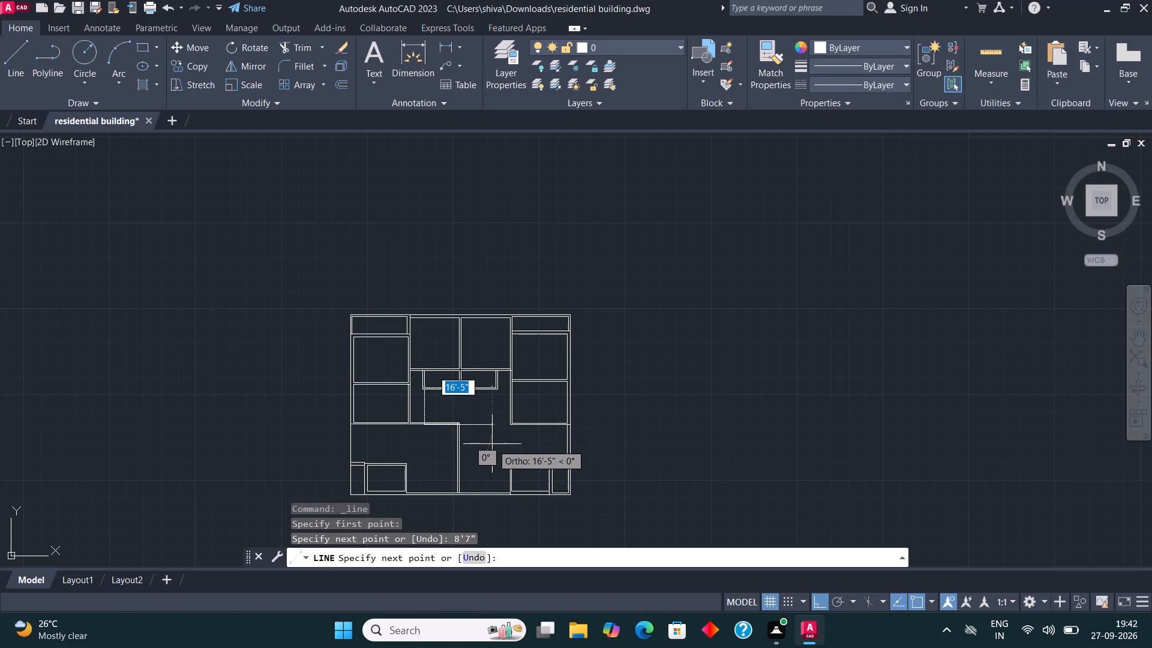
{"action": "scroll", "coordinate": [492, 449], "scroll_direction": "down", "scroll_amount": 1}
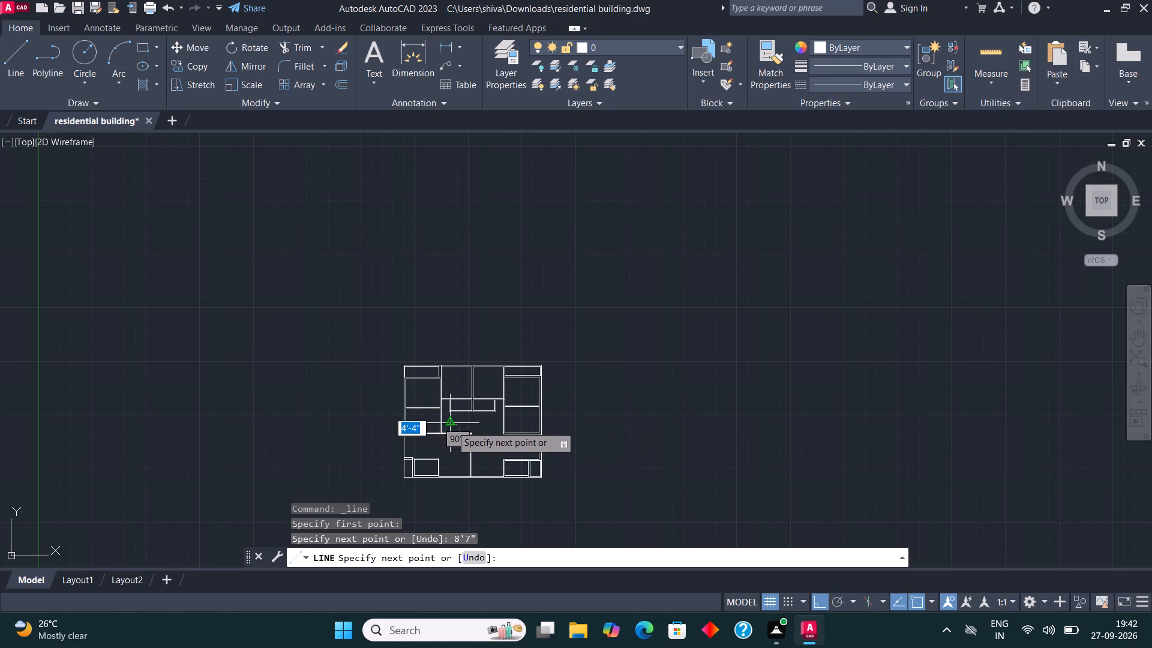
{"action": "key", "text": "Escape"}
Trim the new vertical line's lower end back to the upper line of the horizontal double wall.
{"action": "scroll", "coordinate": [454, 442], "scroll_direction": "up", "scroll_amount": 3}
{"action": "scroll", "coordinate": [424, 369], "scroll_direction": "up", "scroll_amount": 2}
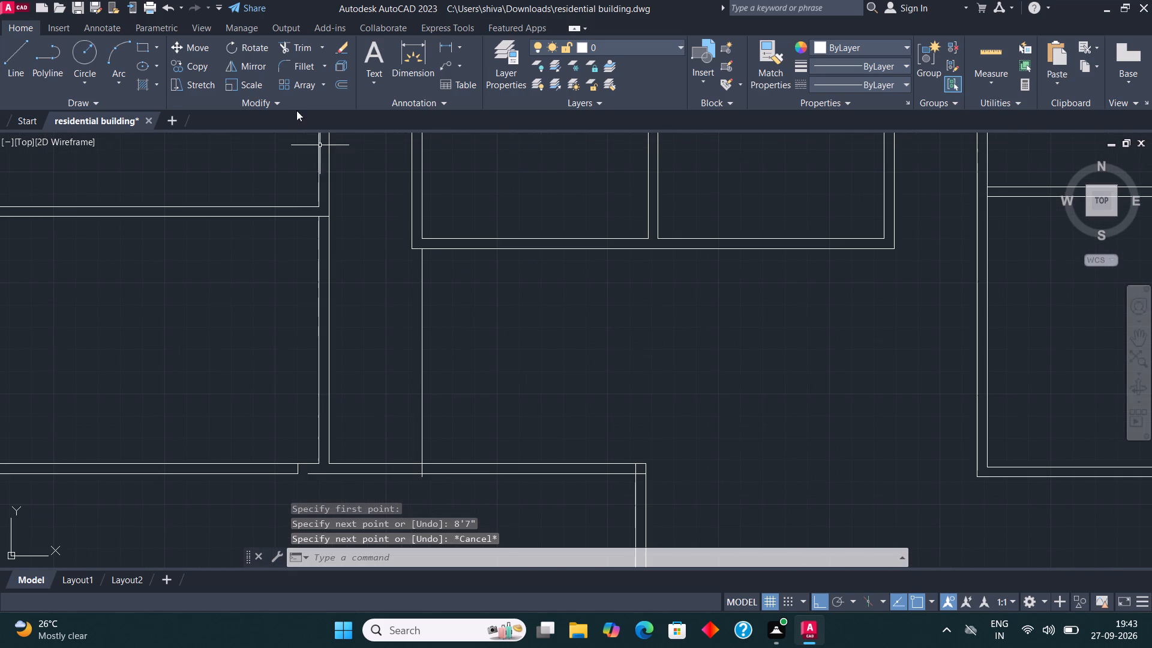
{"action": "left_click", "coordinate": [293, 47]}
{"action": "scroll", "coordinate": [401, 476], "scroll_direction": "up", "scroll_amount": 3}
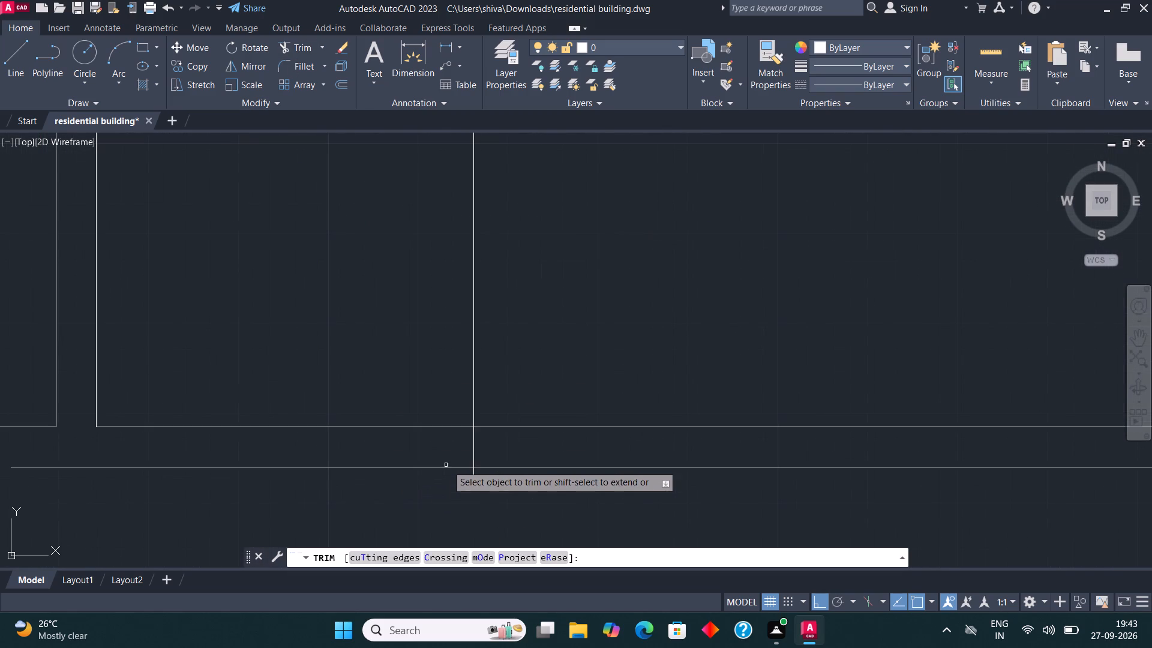
{"action": "left_click", "coordinate": [448, 455]}
{"action": "left_click", "coordinate": [550, 437]}
{"action": "left_click", "coordinate": [474, 476]}
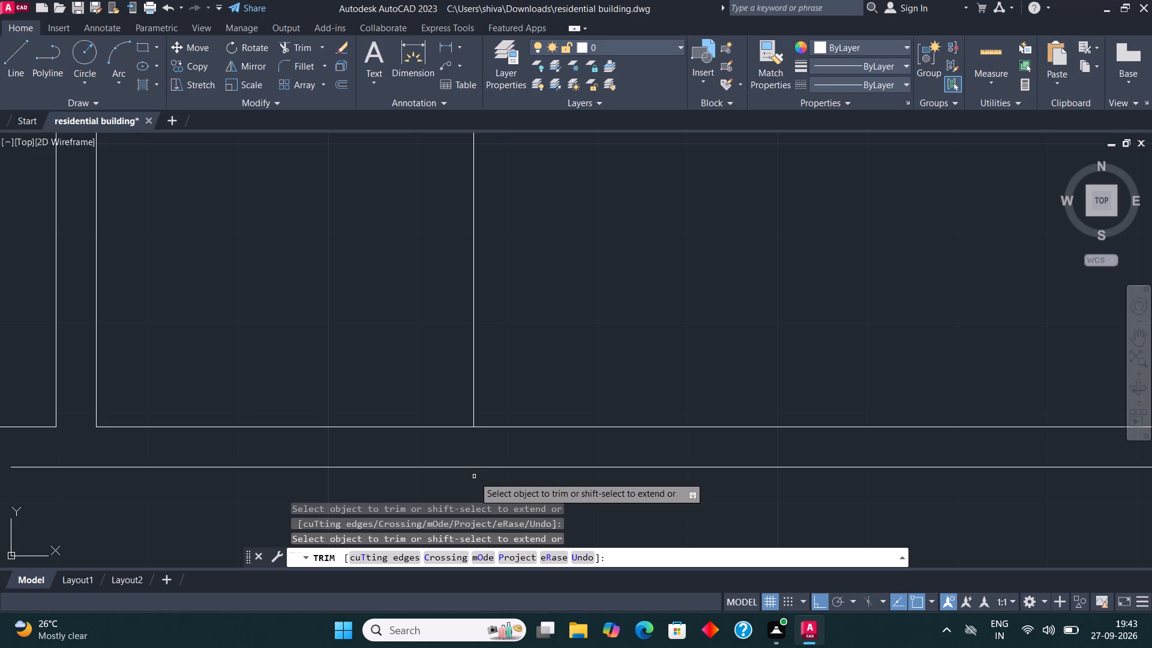
{"action": "key", "text": "Escape"}
{"action": "scroll", "coordinate": [434, 448], "scroll_direction": "down", "scroll_amount": 4}
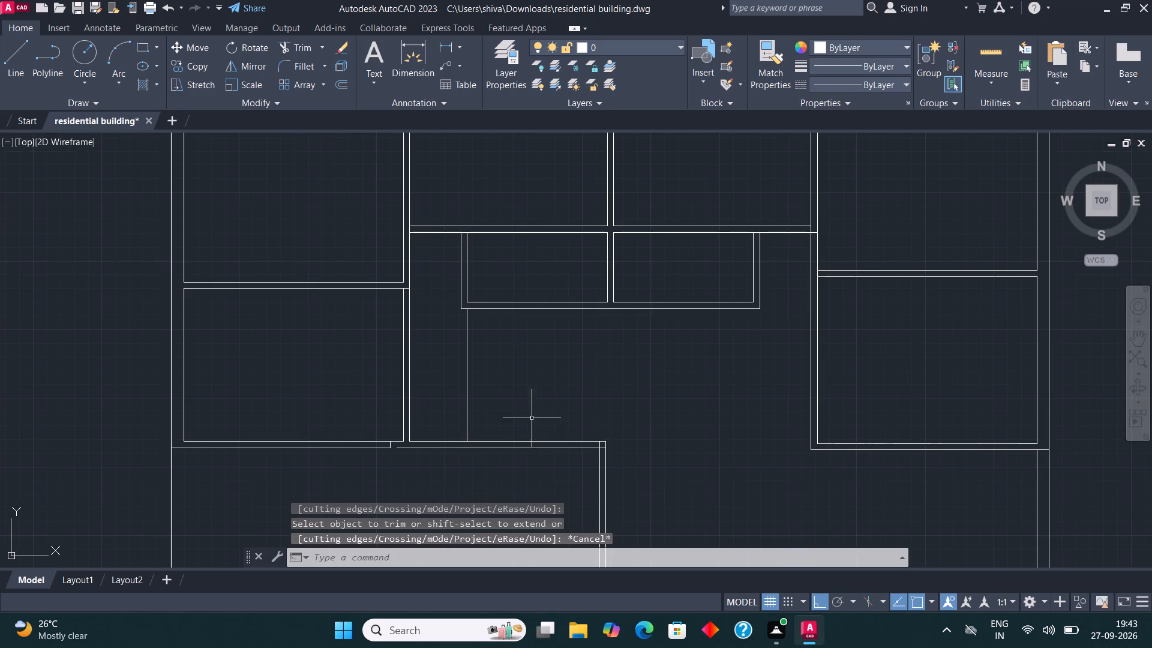
{"action": "scroll", "coordinate": [616, 416], "scroll_direction": "down", "scroll_amount": 1}
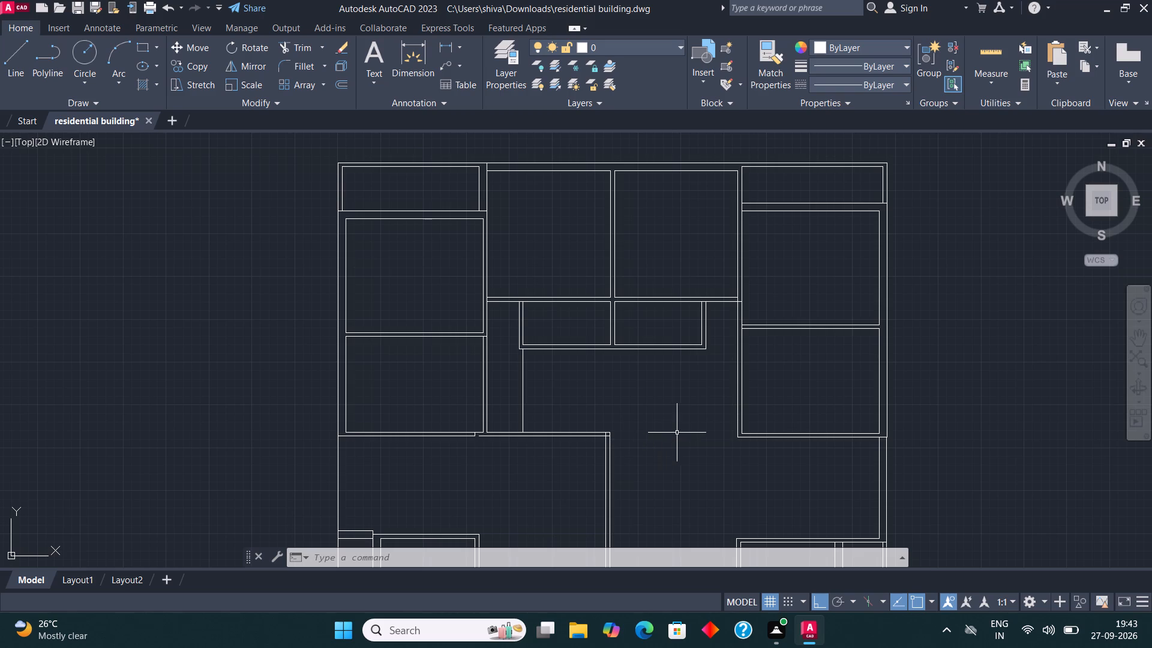
Draw a line extending the horizontal wall's upper line until below the right central space's inner right line, then up to that space.
{"action": "scroll", "coordinate": [686, 430], "scroll_direction": "up", "scroll_amount": 1}
{"action": "left_click", "coordinate": [16, 51]}
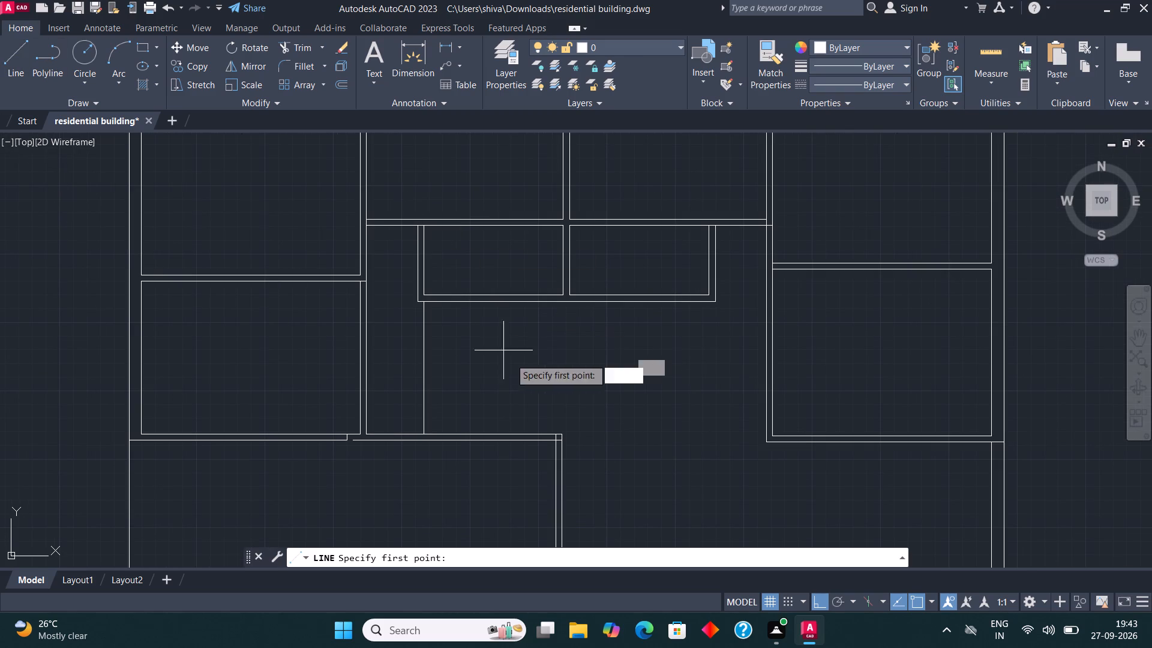
{"action": "left_click", "coordinate": [565, 433]}
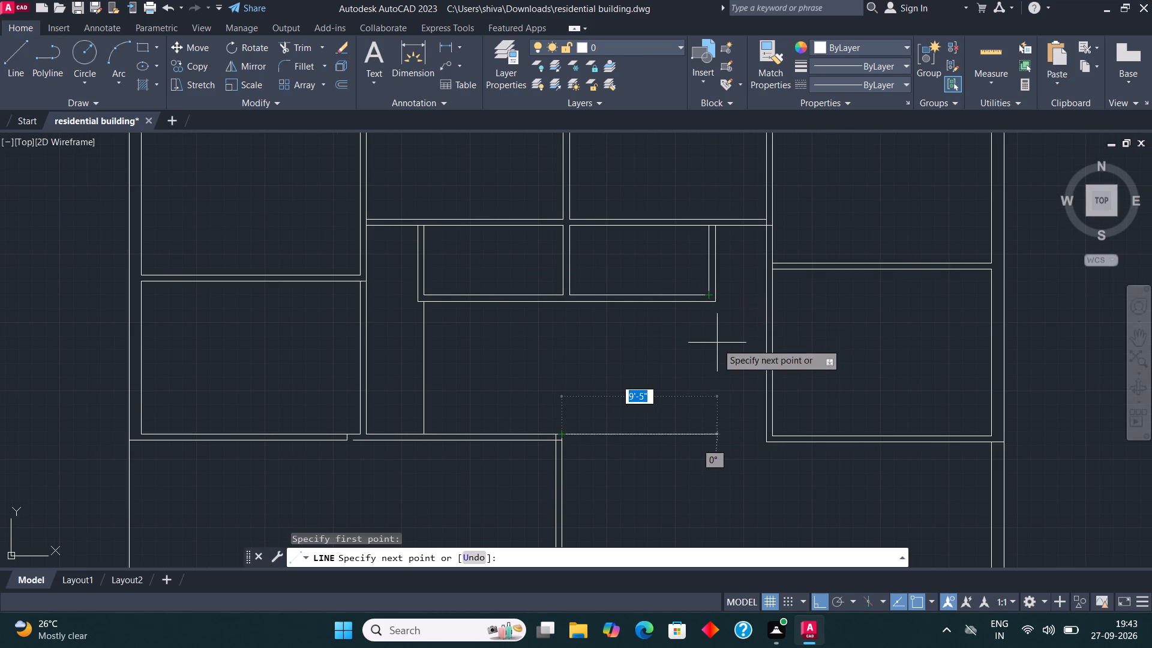
{"action": "left_click", "coordinate": [707, 361]}
{"action": "left_click", "coordinate": [703, 271]}
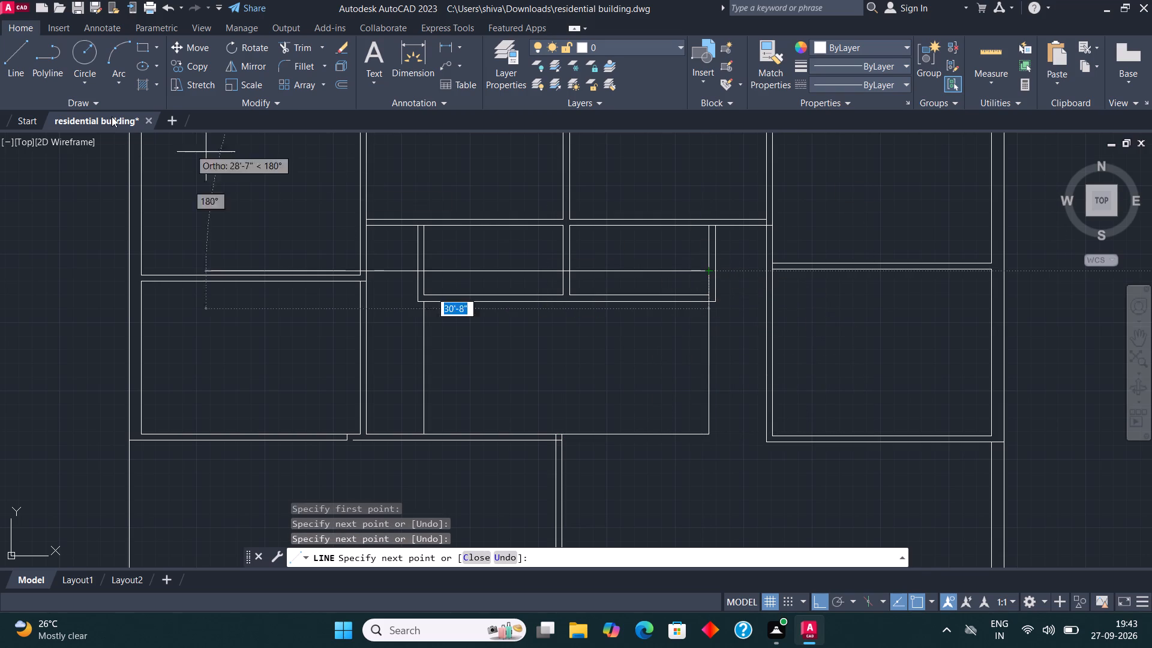
{"action": "left_click", "coordinate": [33, 58]}
Draw the outer lines of the room below the central spaces: both sides down from their outer corners, plus the lower wall's extended bottom line.
{"action": "left_click", "coordinate": [14, 52]}
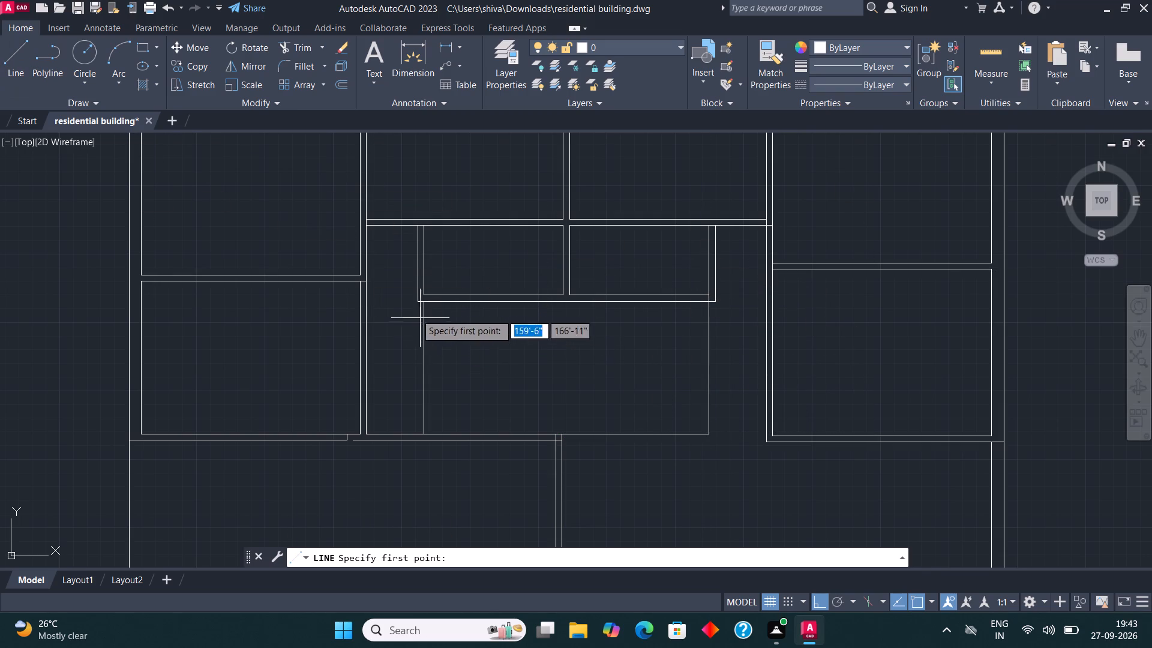
{"action": "left_click", "coordinate": [415, 304]}
{"action": "left_click", "coordinate": [422, 472]}
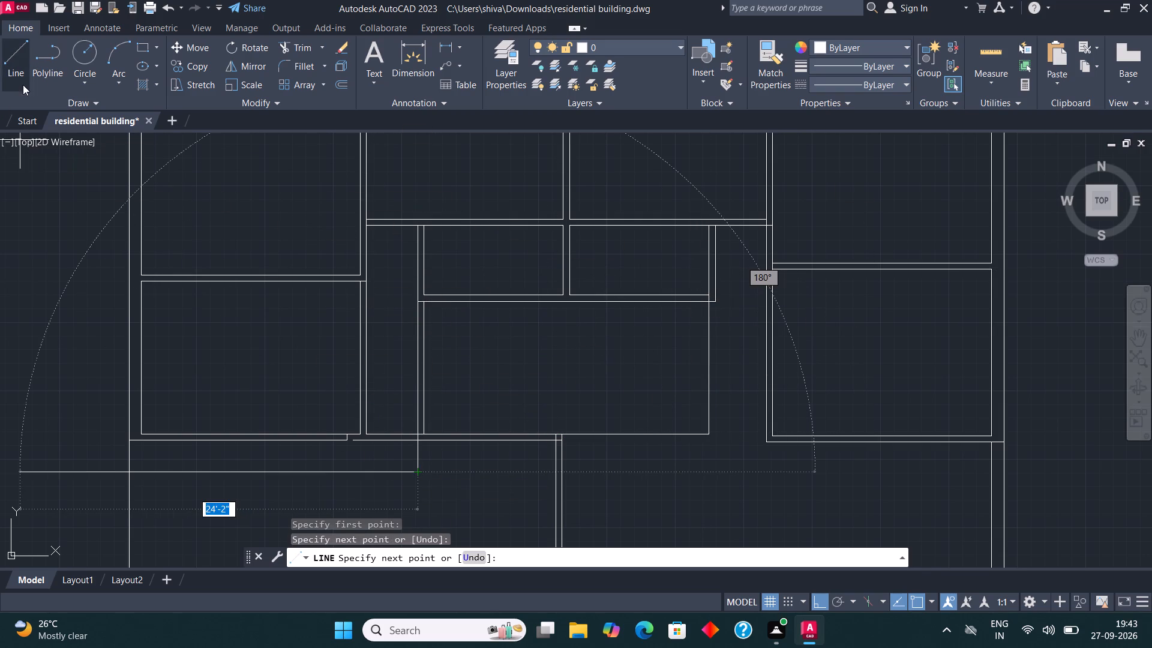
{"action": "left_click", "coordinate": [15, 66]}
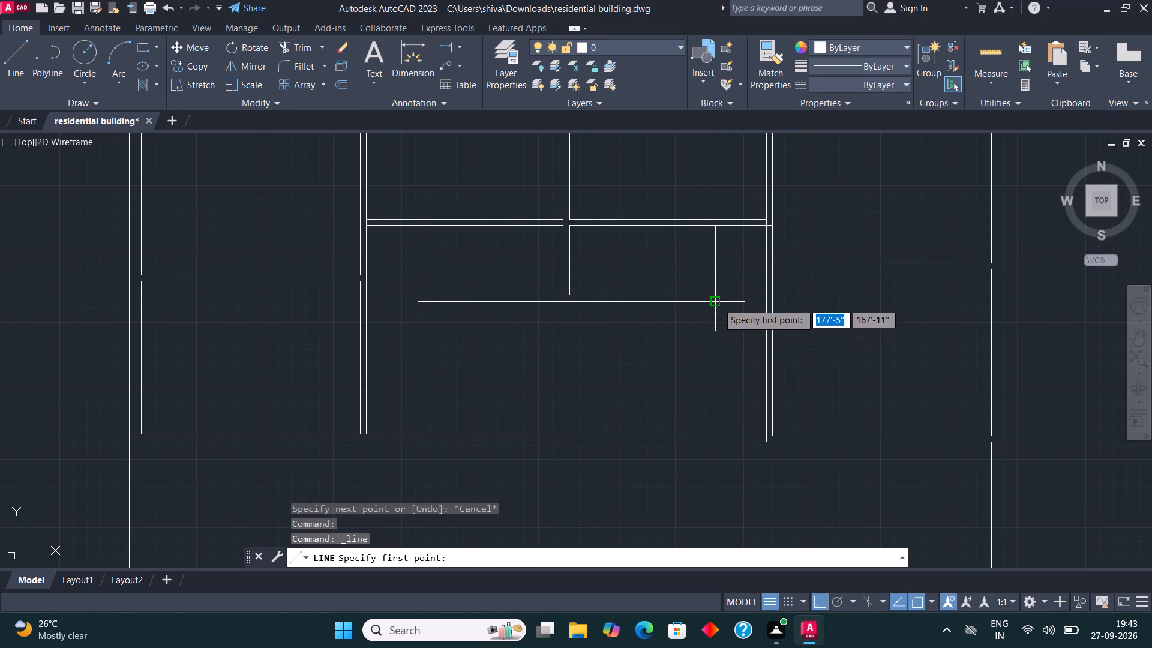
{"action": "left_click", "coordinate": [718, 302]}
{"action": "left_click", "coordinate": [716, 446]}
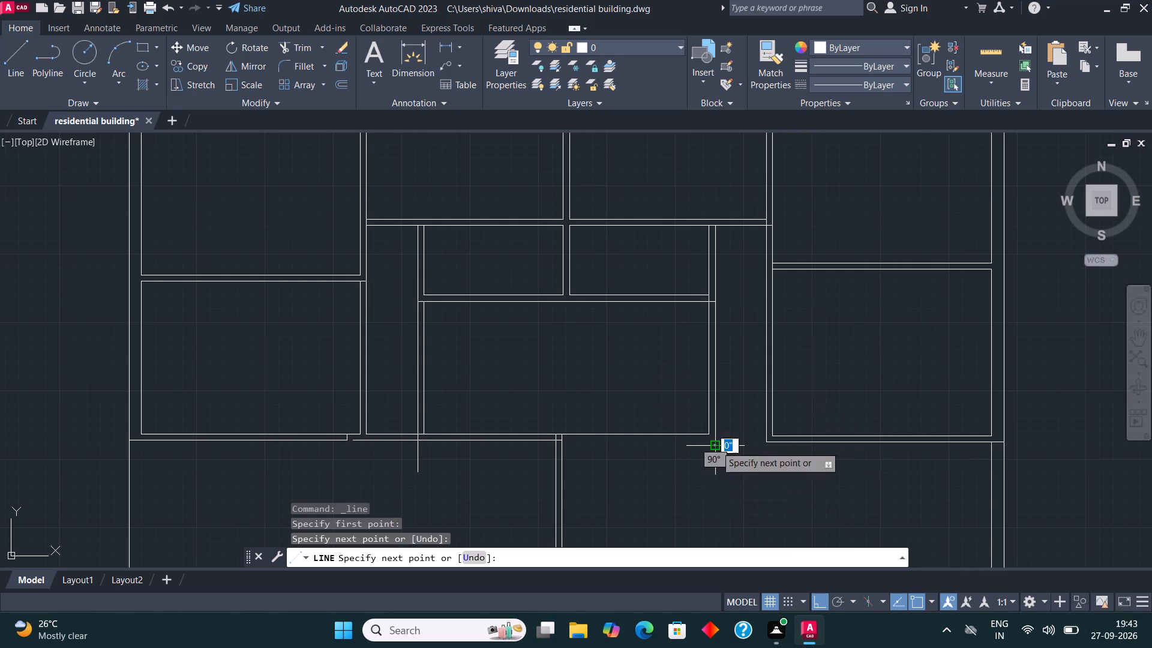
{"action": "left_click", "coordinate": [15, 60]}
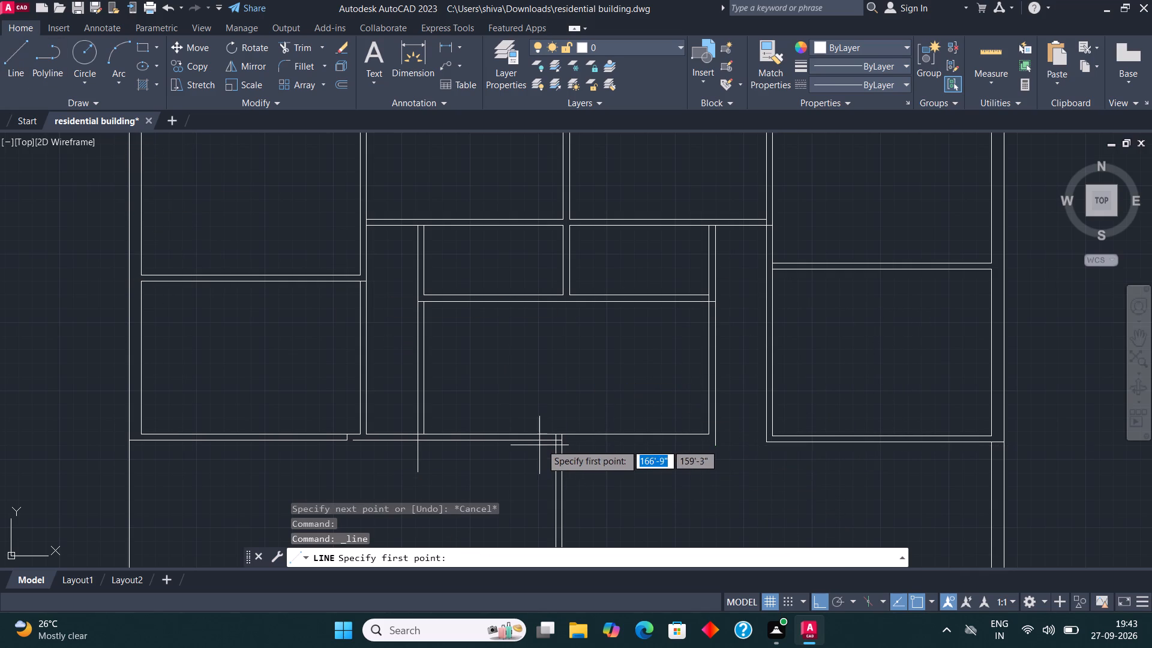
{"action": "left_click", "coordinate": [559, 439]}
{"action": "left_click", "coordinate": [732, 431]}
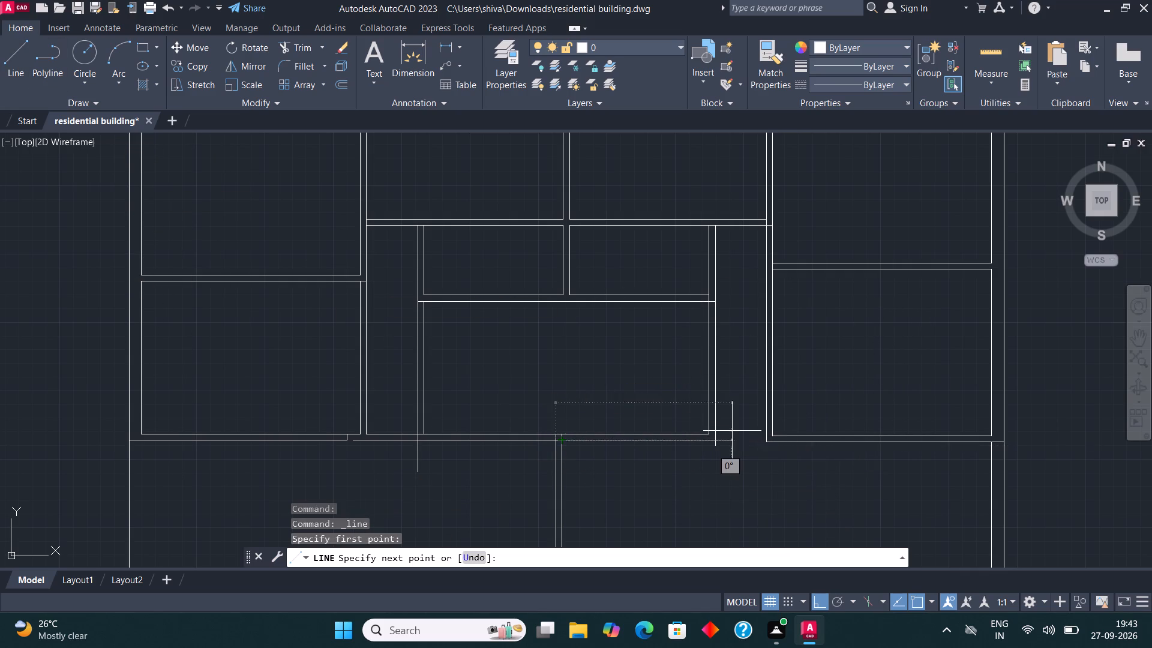
Trim the outer line ends that overrun the lower wall and the new room's lower right corner.
{"action": "left_click", "coordinate": [304, 46]}
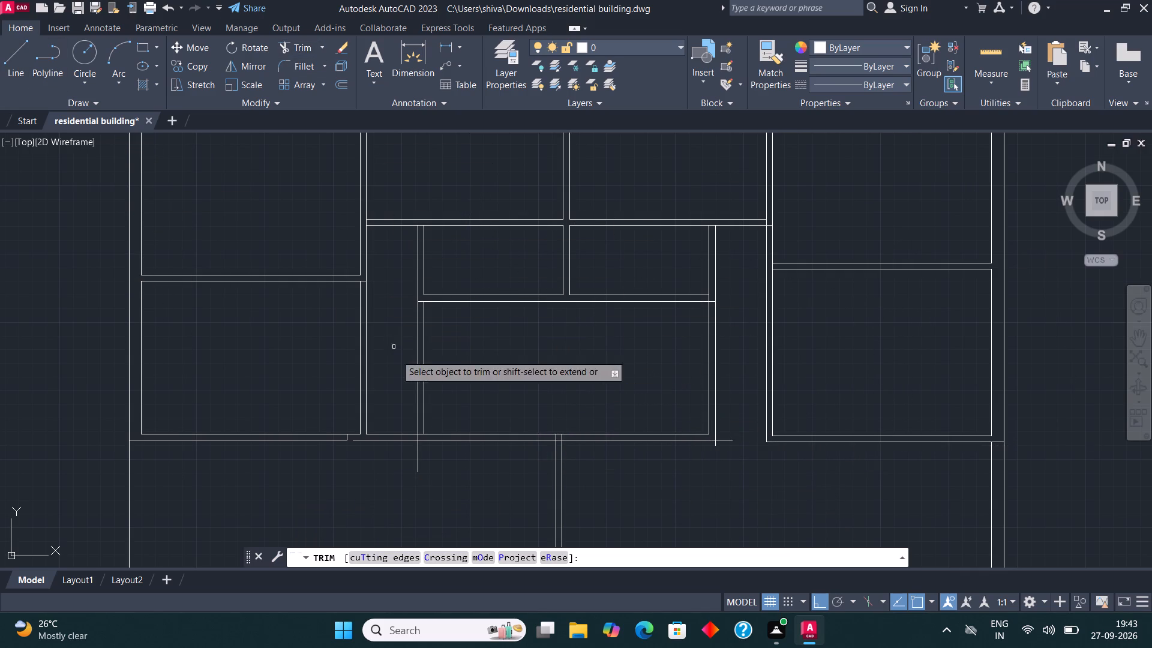
{"action": "left_click", "coordinate": [401, 455]}
{"action": "left_click", "coordinate": [446, 452]}
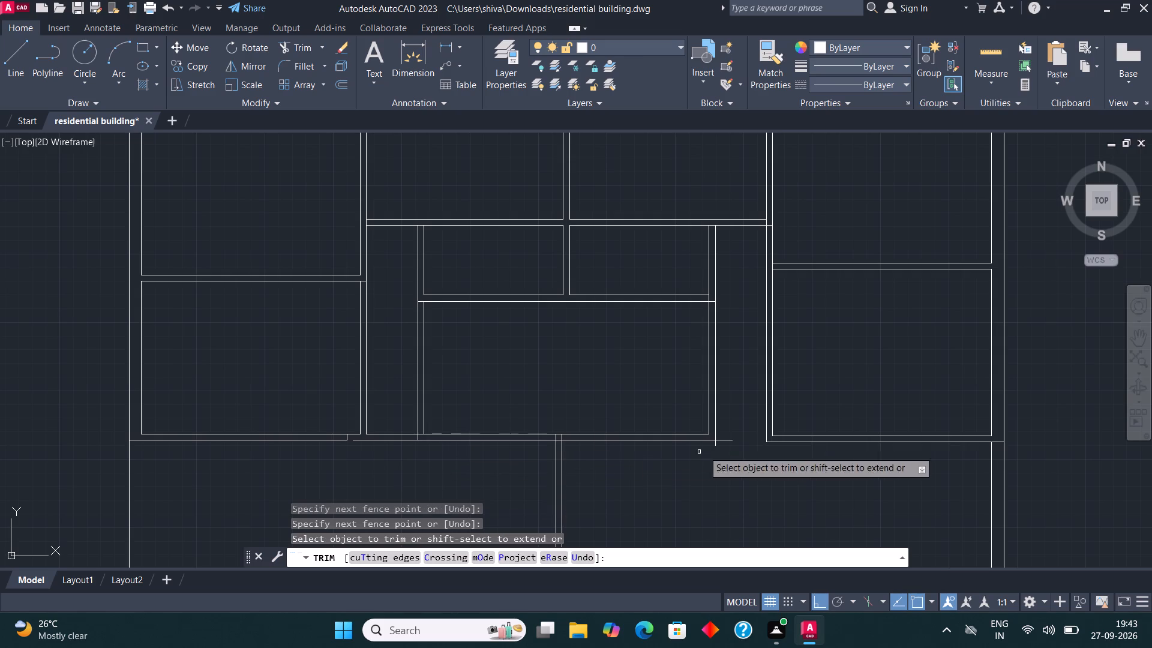
{"action": "left_click", "coordinate": [725, 440]}
{"action": "left_click", "coordinate": [715, 448]}
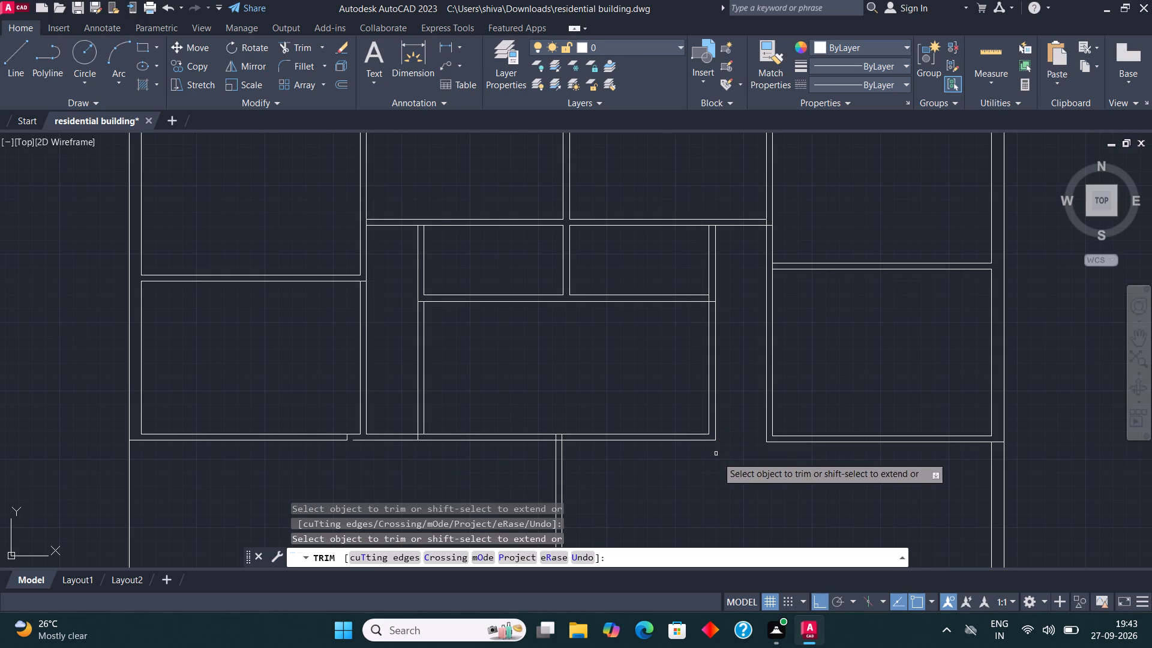
Trim the overlapping line segments inside the double walls where the new room's walls meet the adjoining walls.
{"action": "scroll", "coordinate": [566, 445], "scroll_direction": "up", "scroll_amount": 1}
{"action": "left_click", "coordinate": [536, 431]}
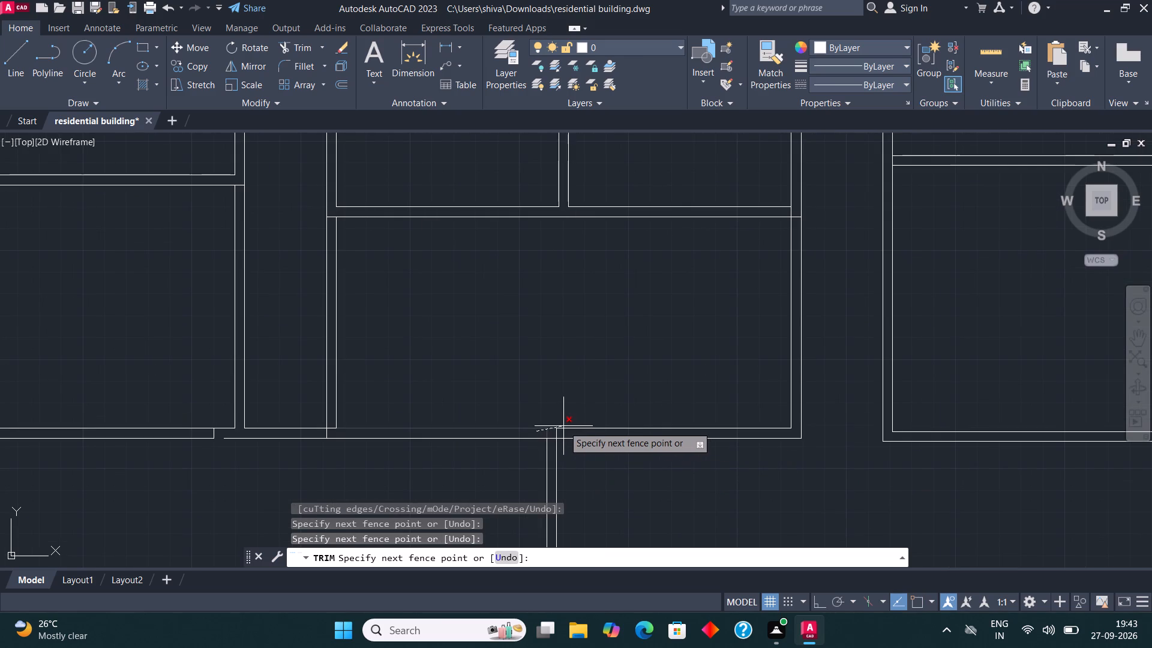
{"action": "left_click", "coordinate": [566, 433]}
{"action": "left_click", "coordinate": [326, 434]}
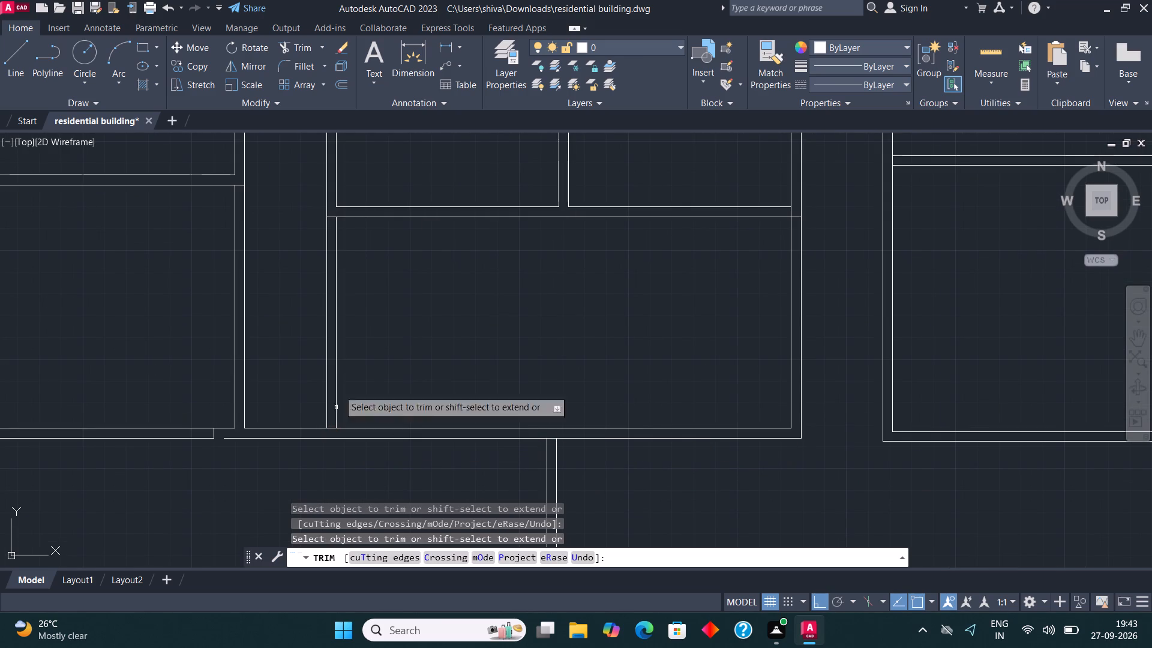
{"action": "left_click", "coordinate": [332, 218]}
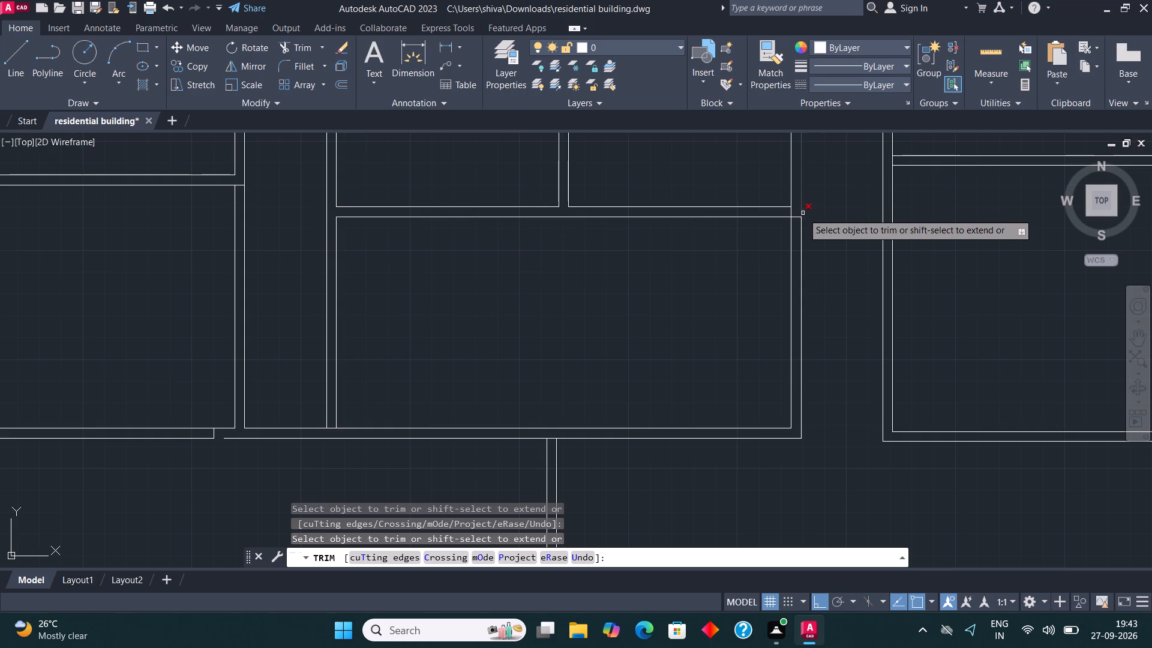
{"action": "left_click", "coordinate": [799, 218]}
{"action": "scroll", "coordinate": [532, 341], "scroll_direction": "down", "scroll_amount": 1}
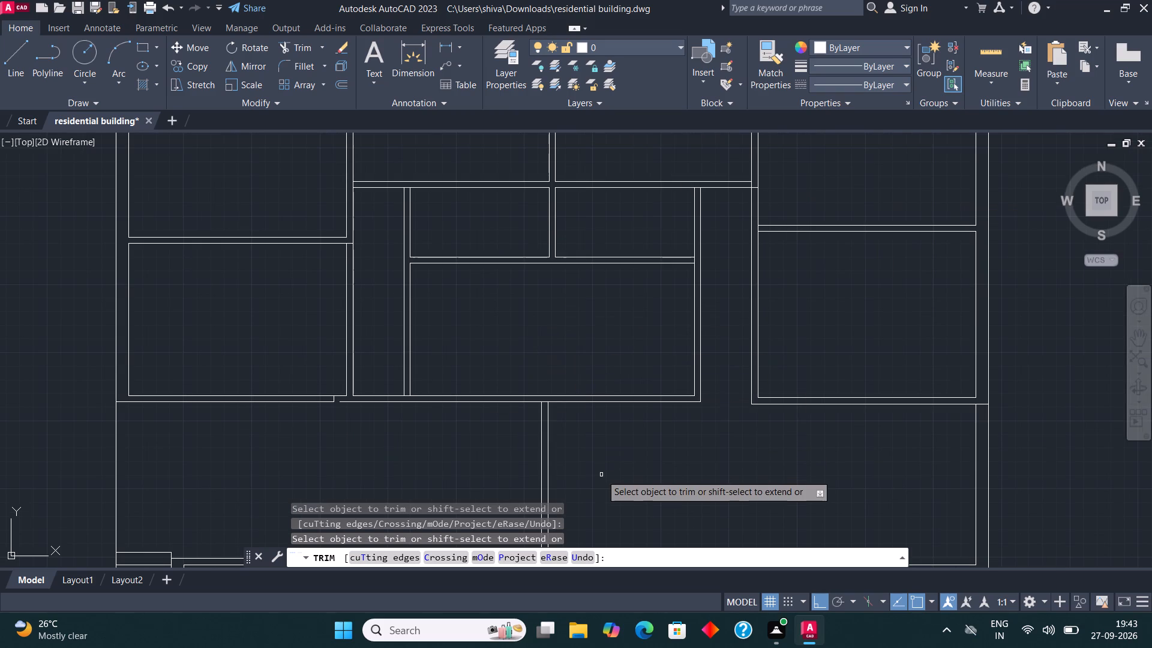
{"action": "key", "text": "Escape"}
Draw a short horizontal line closing the gap in the lower line of the horizontal wall, left of the new room.
{"action": "scroll", "coordinate": [623, 501], "scroll_direction": "down", "scroll_amount": 2}
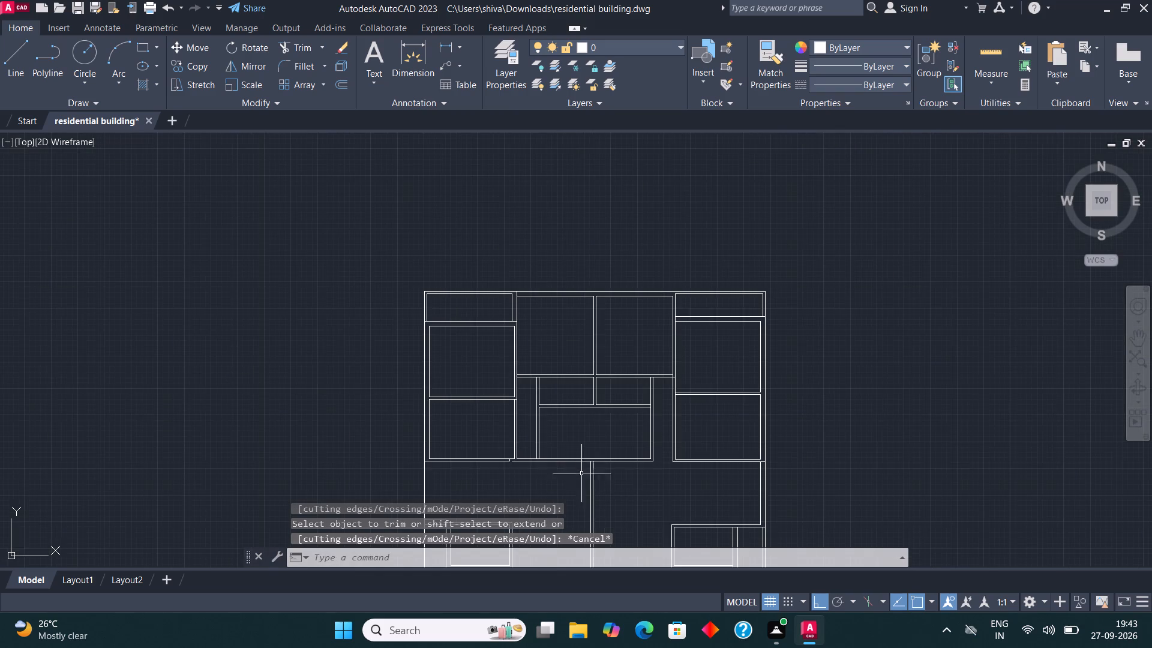
{"action": "scroll", "coordinate": [564, 467], "scroll_direction": "up", "scroll_amount": 3}
{"action": "left_click", "coordinate": [20, 71]}
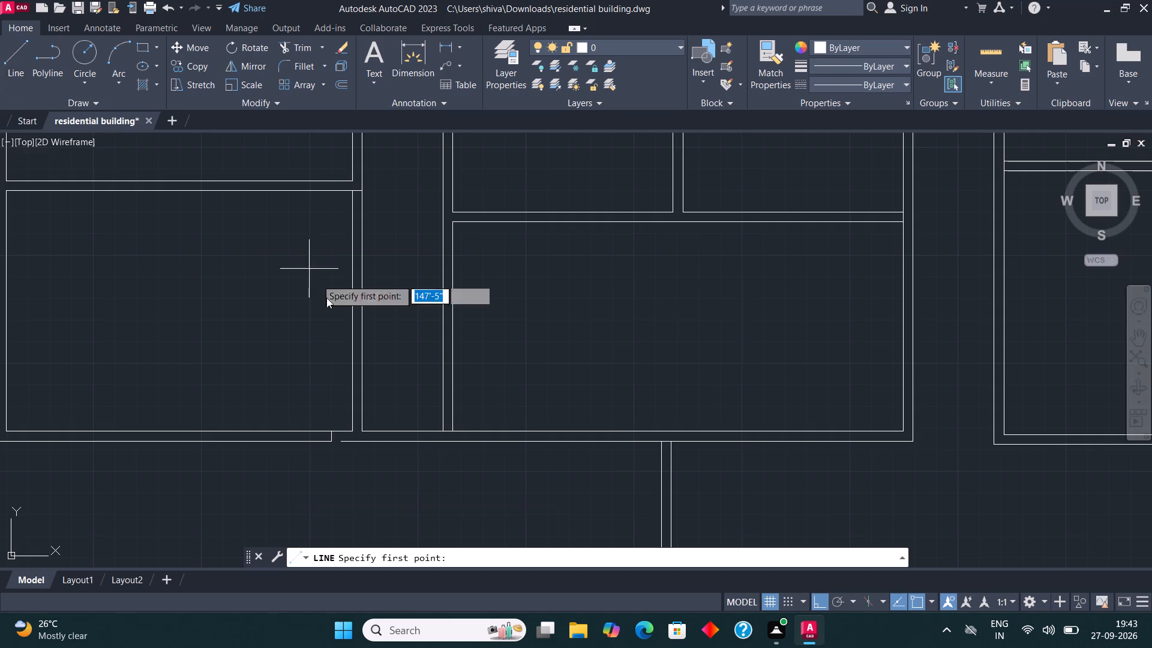
{"action": "left_click", "coordinate": [345, 442]}
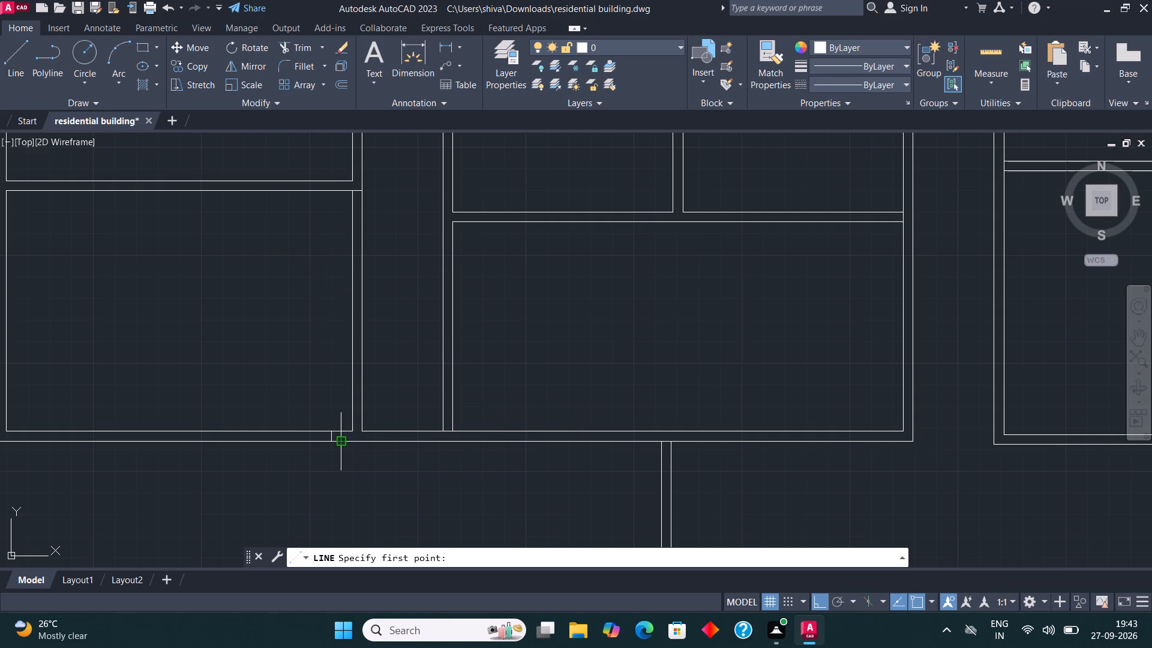
{"action": "left_click", "coordinate": [308, 442]}
{"action": "key", "text": "Escape"}
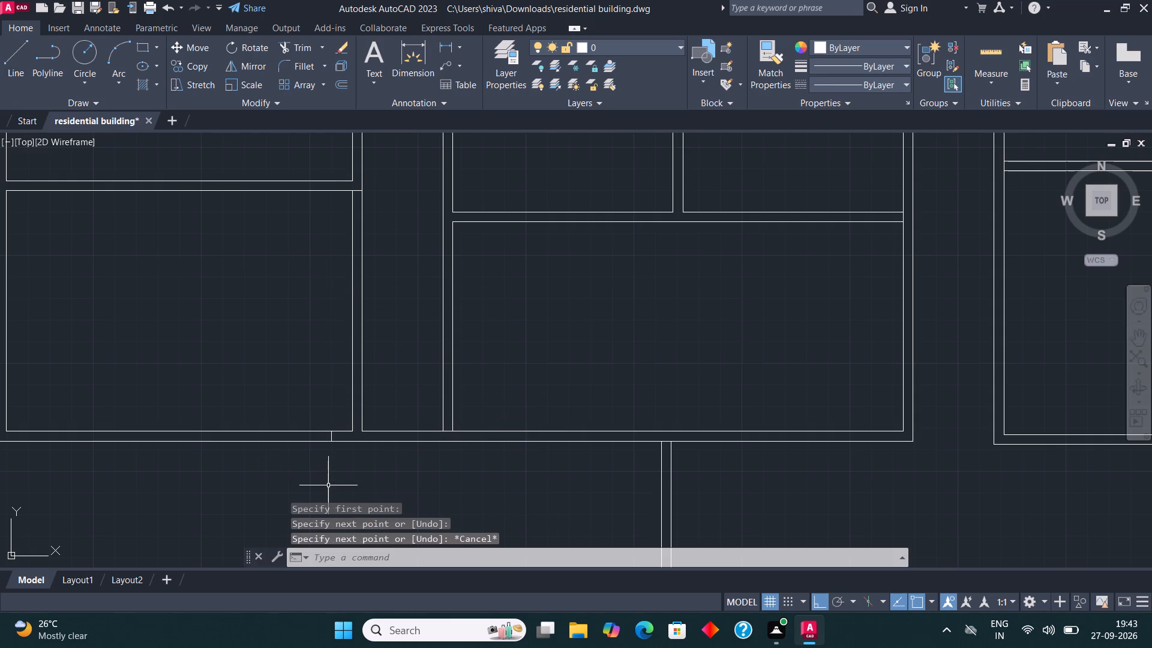
Delete the short vertical stub line left inside the horizontal double wall.
{"action": "scroll", "coordinate": [445, 368], "scroll_direction": "down", "scroll_amount": 3}
{"action": "scroll", "coordinate": [421, 385], "scroll_direction": "up", "scroll_amount": 4}
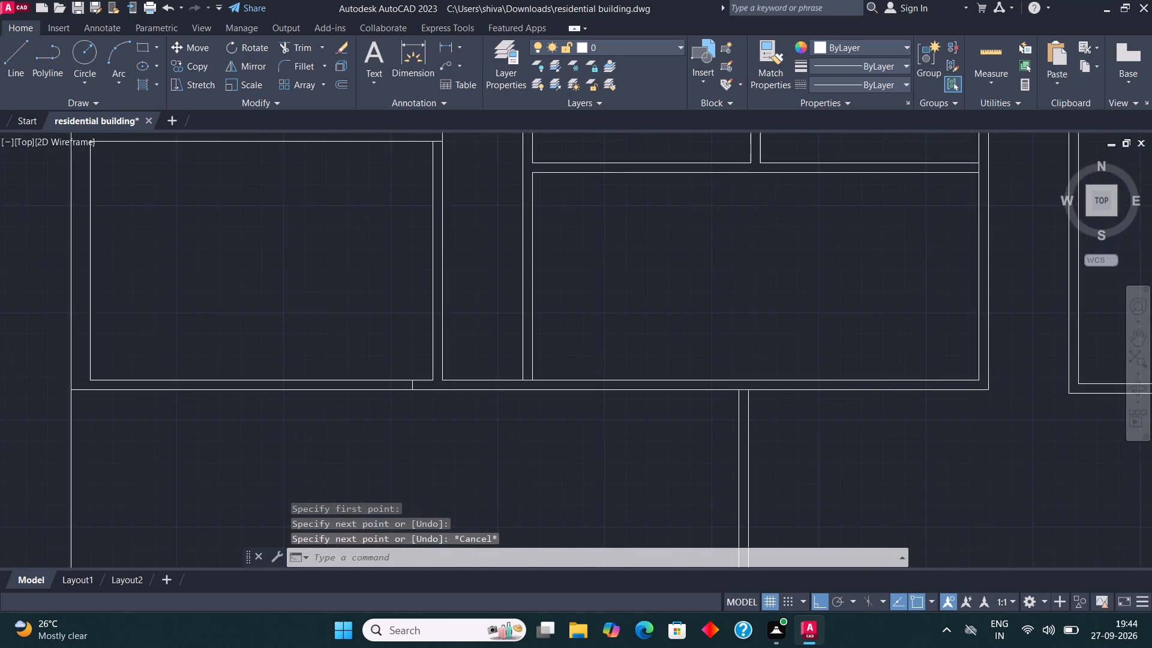
{"action": "left_click", "coordinate": [405, 385]}
{"action": "key", "text": "Delete"}
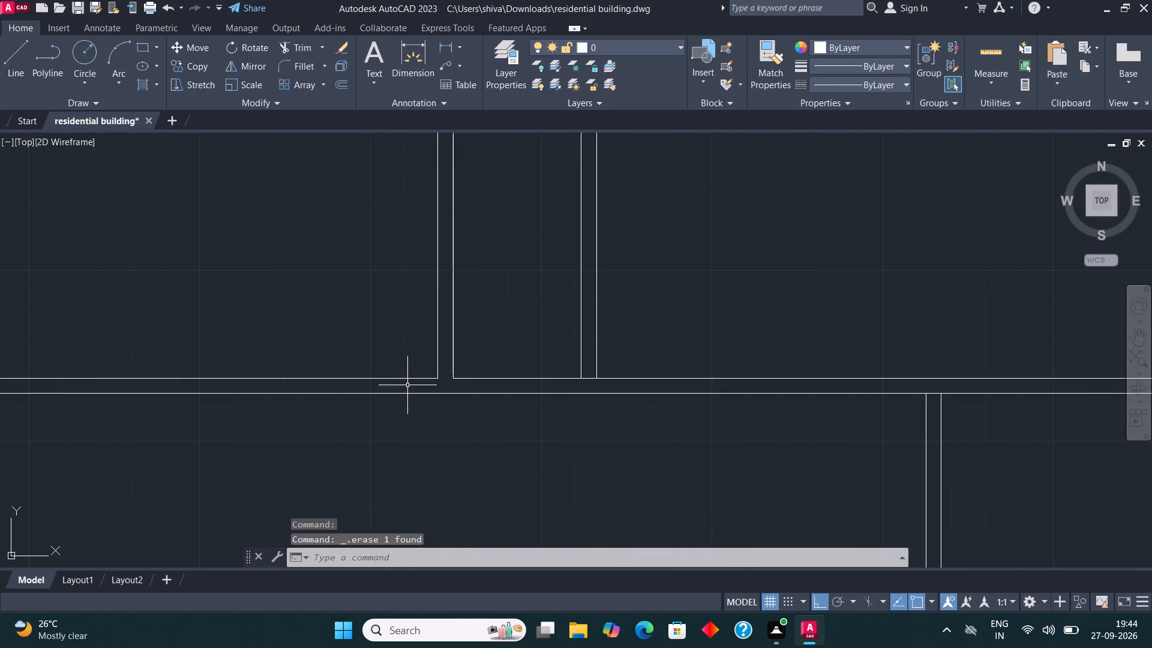
Draw a line 4'9" along the lower wall from the new room's lower left inner corner, then up past its upper wall.
{"action": "left_click", "coordinate": [13, 53]}
{"action": "scroll", "coordinate": [175, 293], "scroll_direction": "down", "scroll_amount": 2}
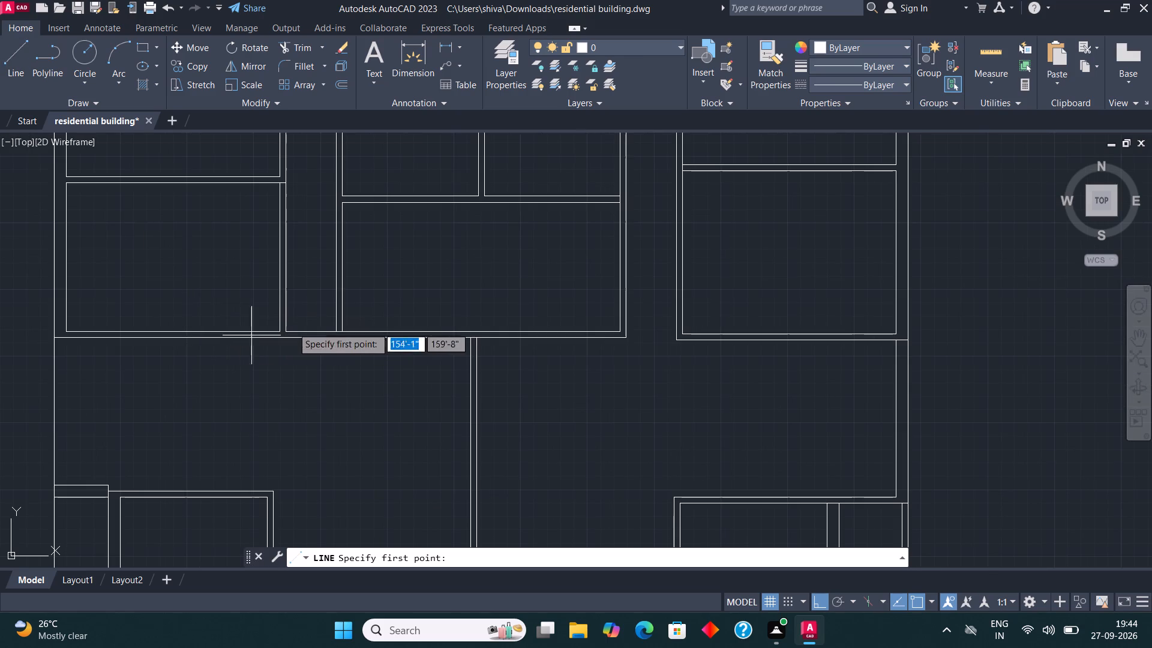
{"action": "scroll", "coordinate": [350, 327], "scroll_direction": "up", "scroll_amount": 2}
{"action": "left_click", "coordinate": [329, 336]}
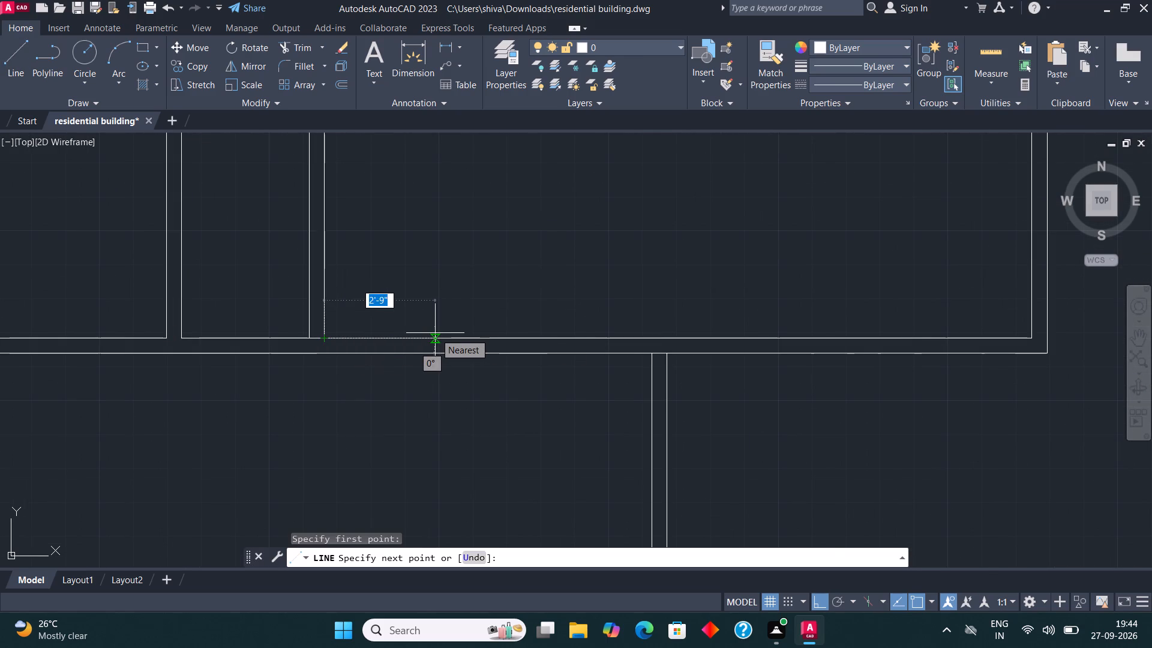
{"action": "type", "text": "4'9\""}
{"action": "key", "text": "Return"}
{"action": "scroll", "coordinate": [452, 355], "scroll_direction": "down", "scroll_amount": 4}
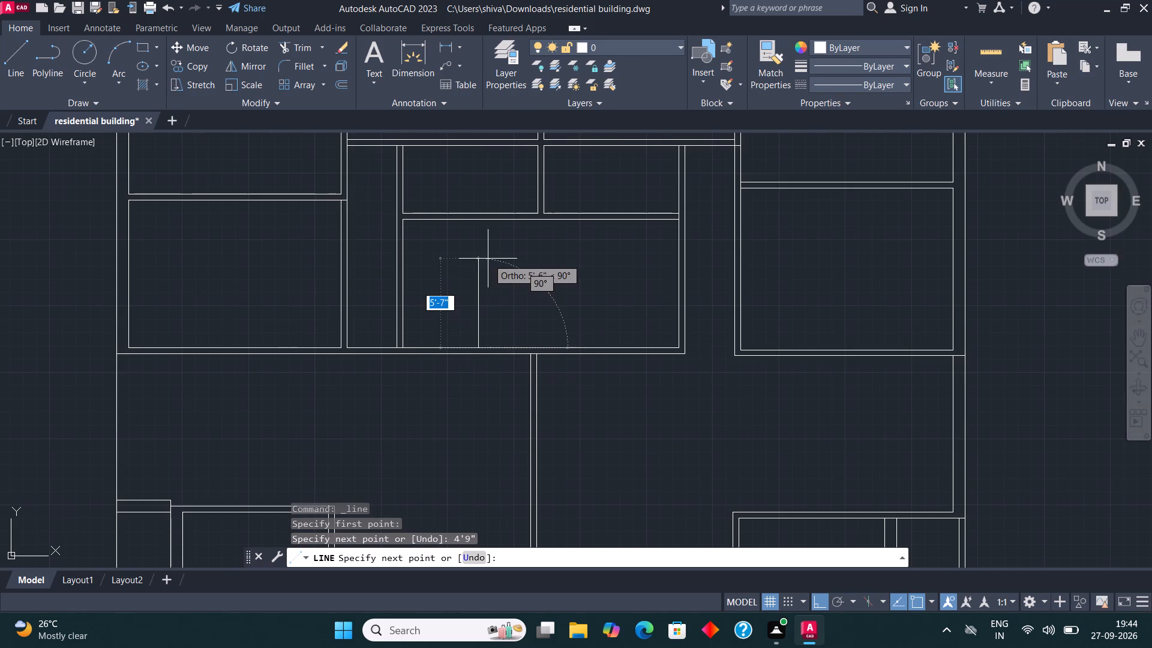
{"action": "left_click", "coordinate": [473, 201]}
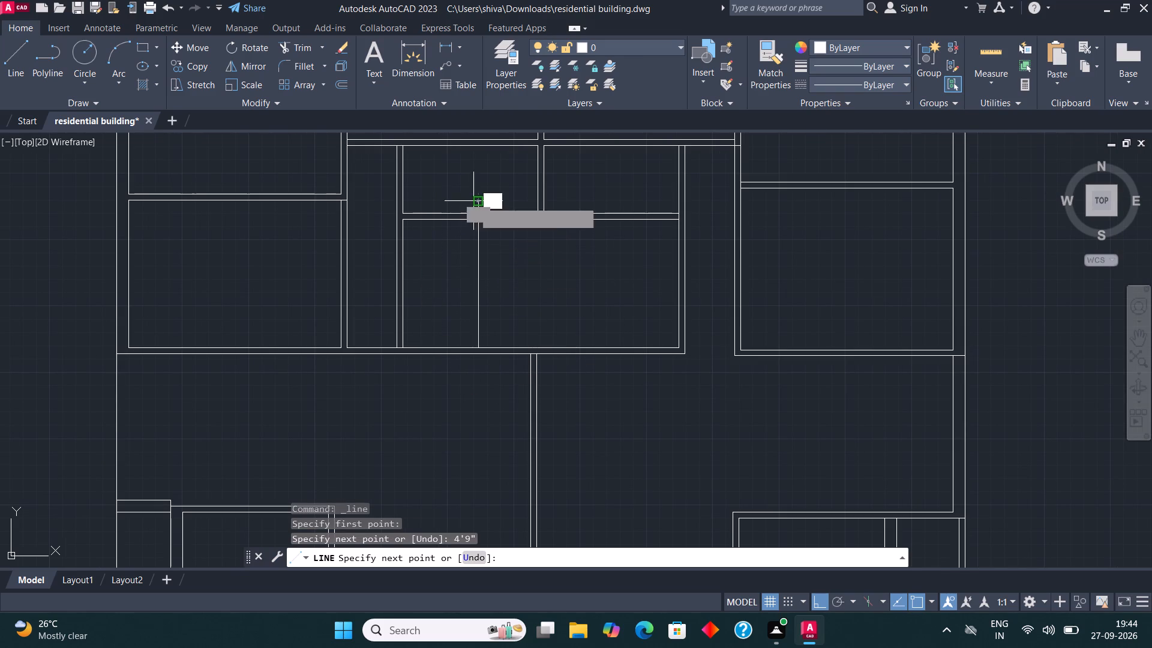
Draw a line 4'9" inward along the lower wall from the room's lower right inner corner, then up past its upper wall.
{"action": "left_click", "coordinate": [14, 50]}
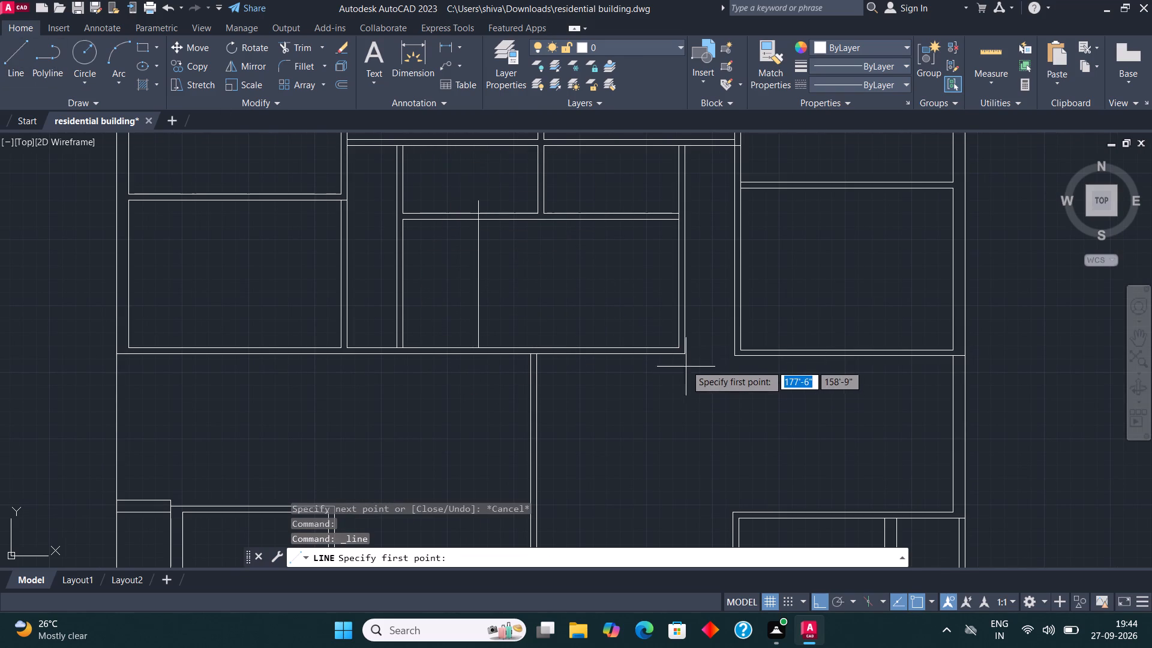
{"action": "left_click", "coordinate": [677, 346]}
{"action": "type", "text": "4'9\""}
{"action": "key", "text": "Return"}
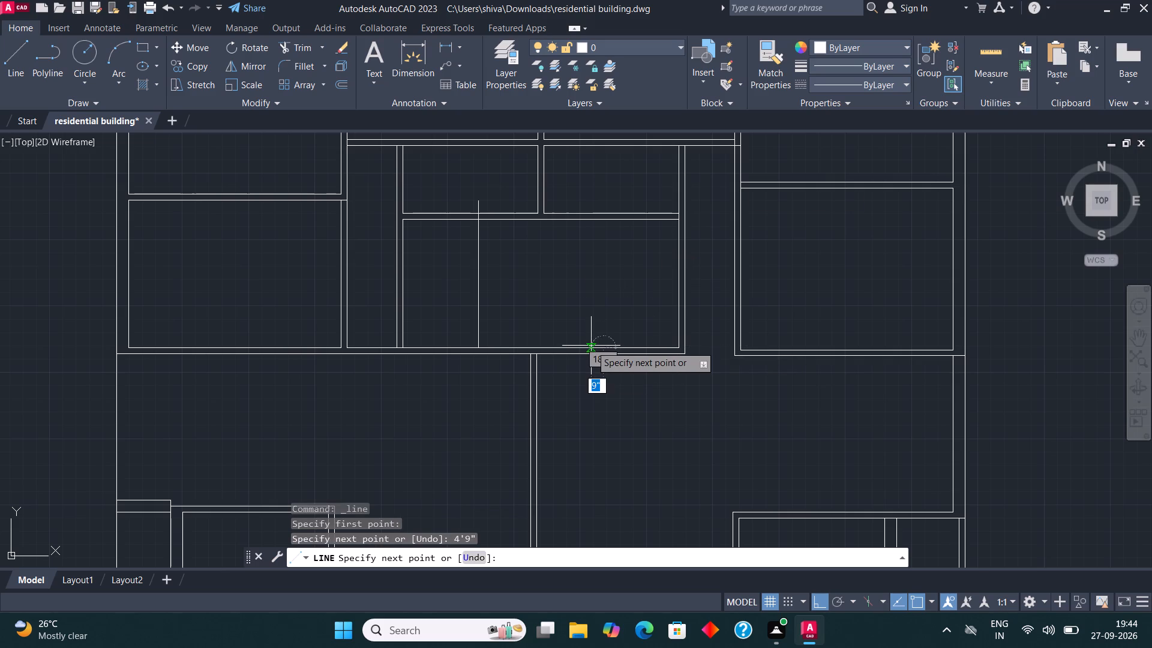
{"action": "left_click", "coordinate": [612, 188]}
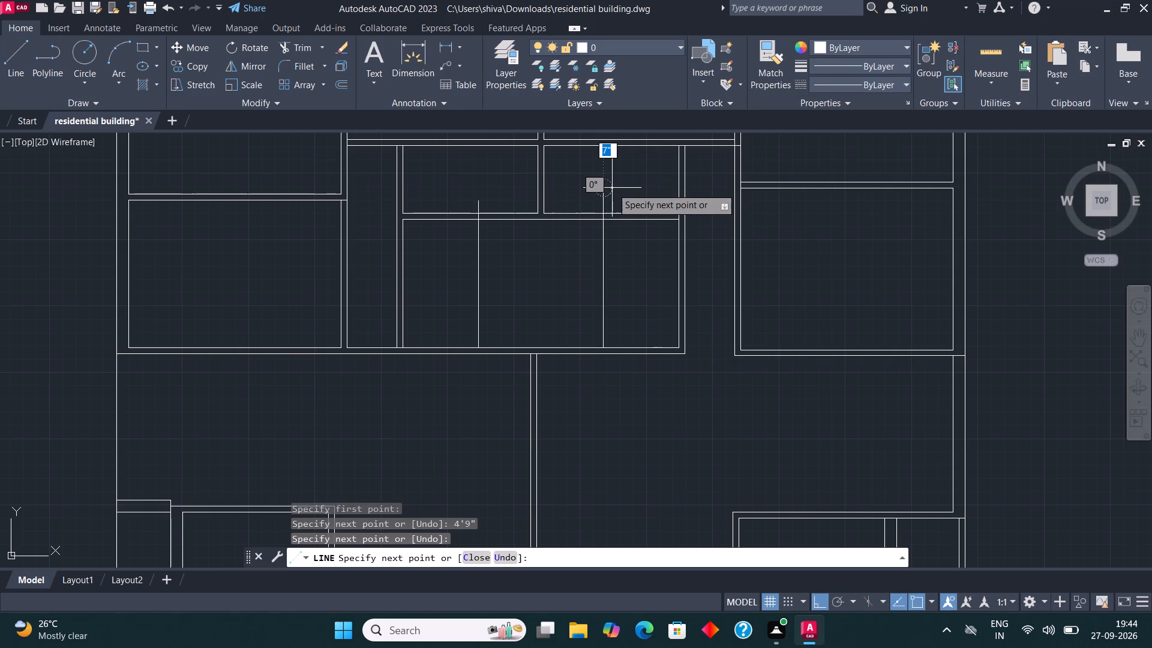
{"action": "key", "text": "Escape"}
Trim the upper ends of both new vertical lines back to the lower line of the double wall above.
{"action": "left_click", "coordinate": [298, 44]}
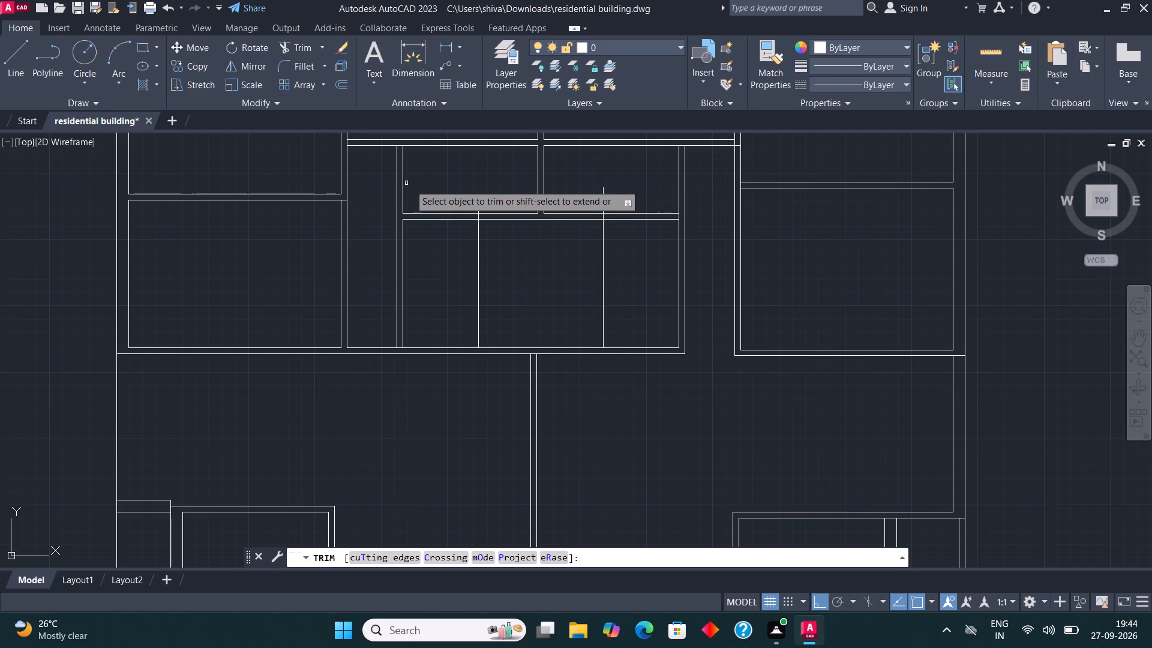
{"action": "left_click", "coordinate": [479, 203]}
{"action": "left_click", "coordinate": [603, 196]}
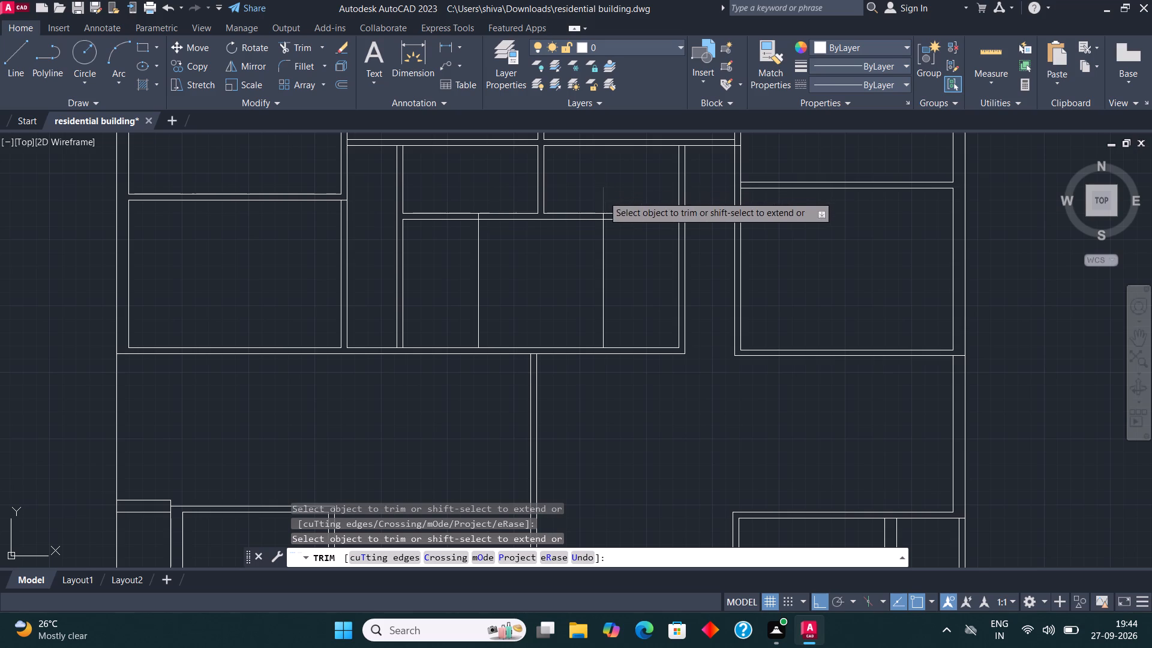
{"action": "scroll", "coordinate": [609, 227], "scroll_direction": "up", "scroll_amount": 2}
{"action": "left_click", "coordinate": [578, 197]}
{"action": "left_click", "coordinate": [603, 200]}
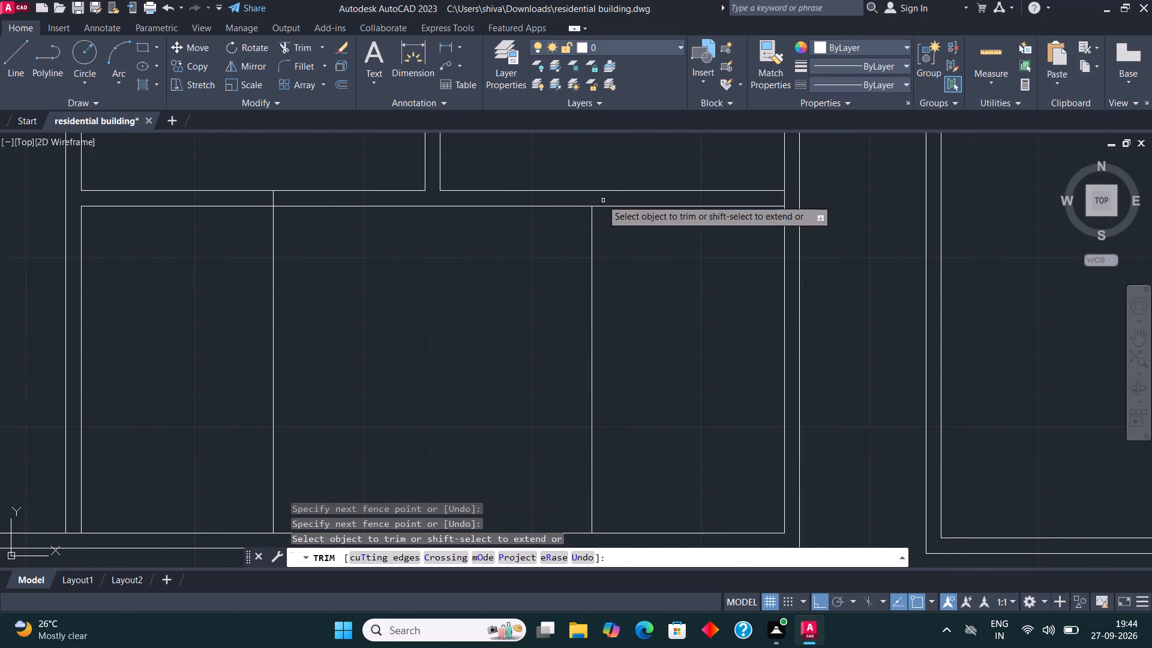
{"action": "left_click", "coordinate": [262, 198]}
{"action": "left_click", "coordinate": [304, 204]}
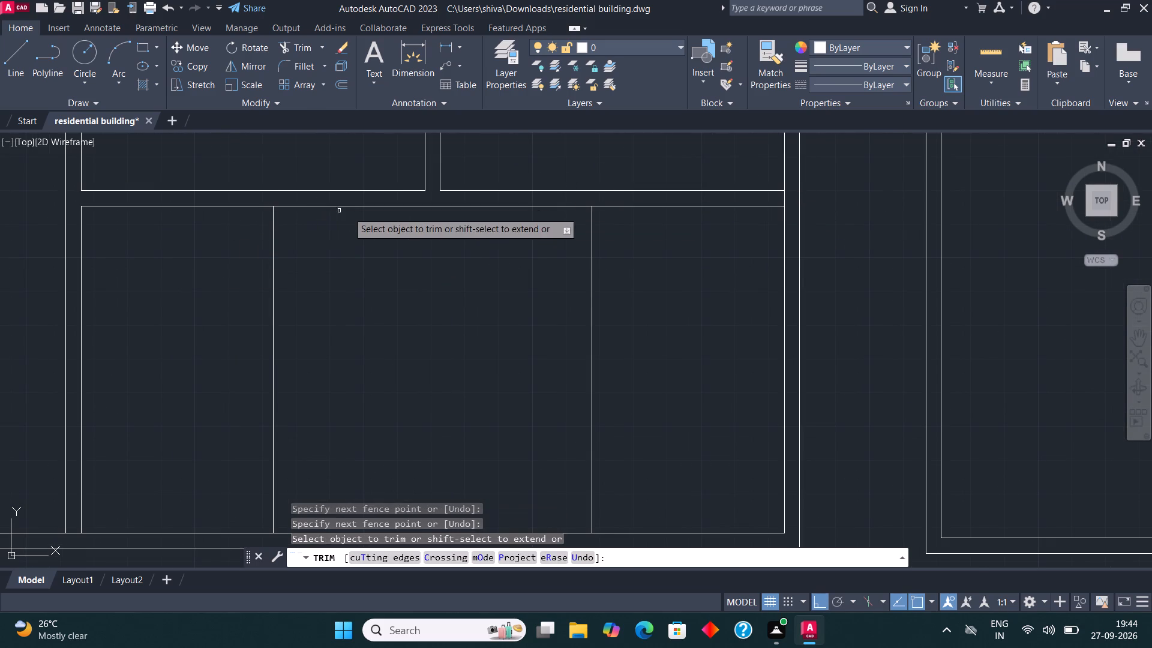
{"action": "scroll", "coordinate": [407, 276], "scroll_direction": "down", "scroll_amount": 3}
{"action": "key", "text": "Escape"}
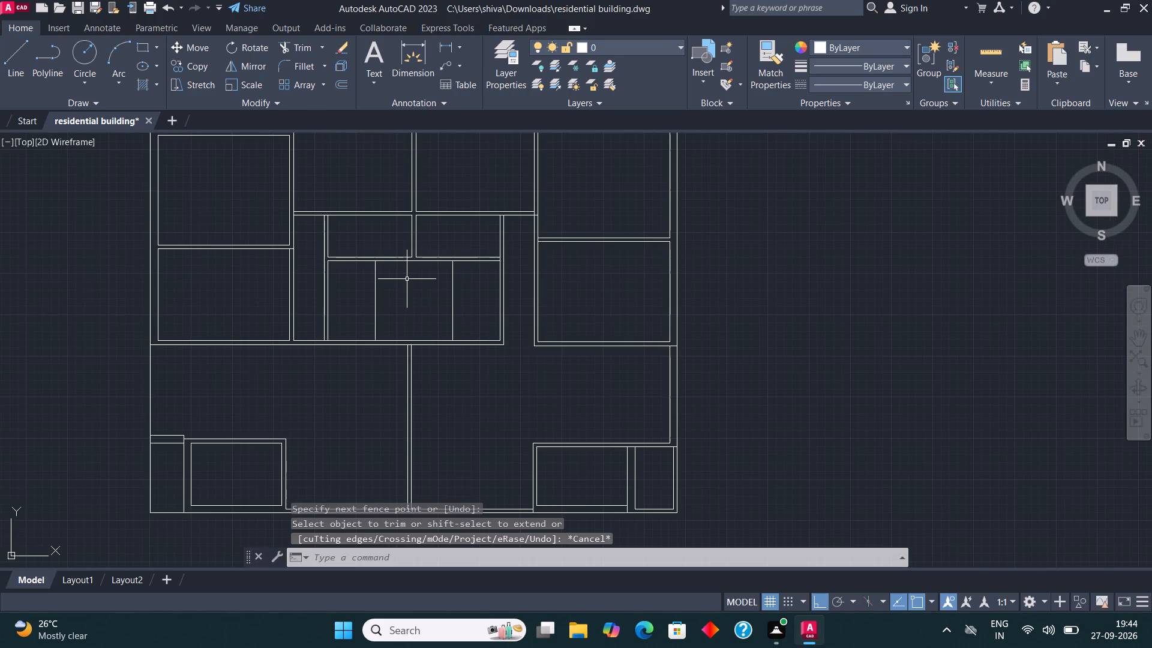
{"action": "scroll", "coordinate": [410, 333], "scroll_direction": "up", "scroll_amount": 3}
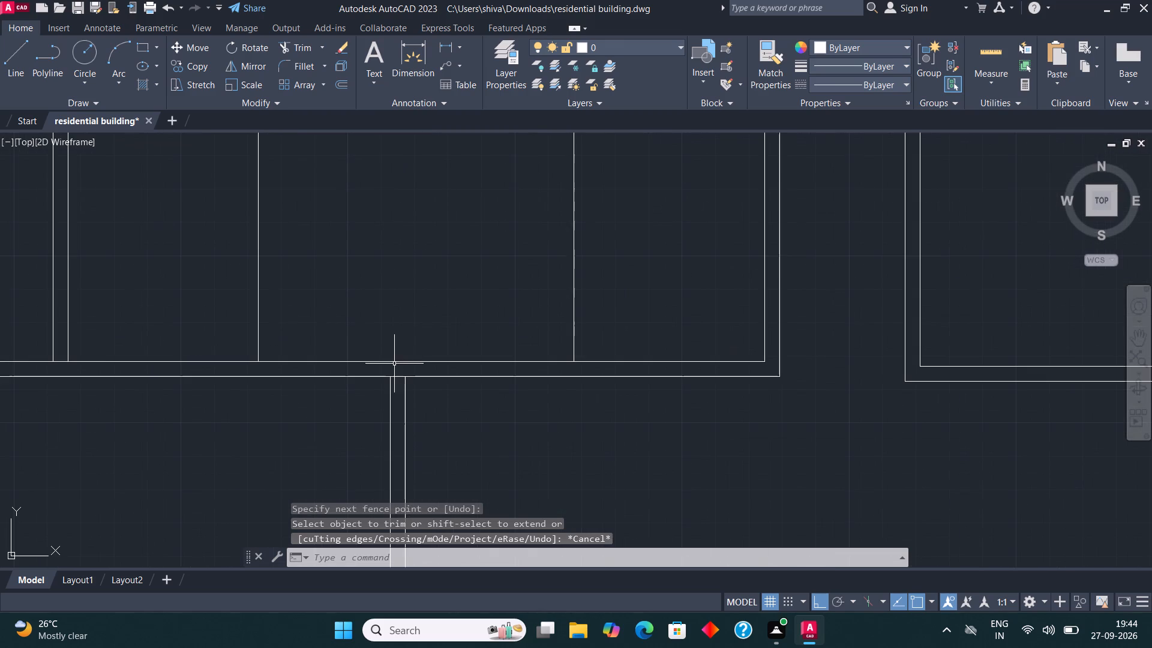
Draw a line along the lower wall's inner line between the lower ends of the room's two vertical lines.
{"action": "left_click", "coordinate": [394, 362]}
{"action": "key", "text": "Escape"}
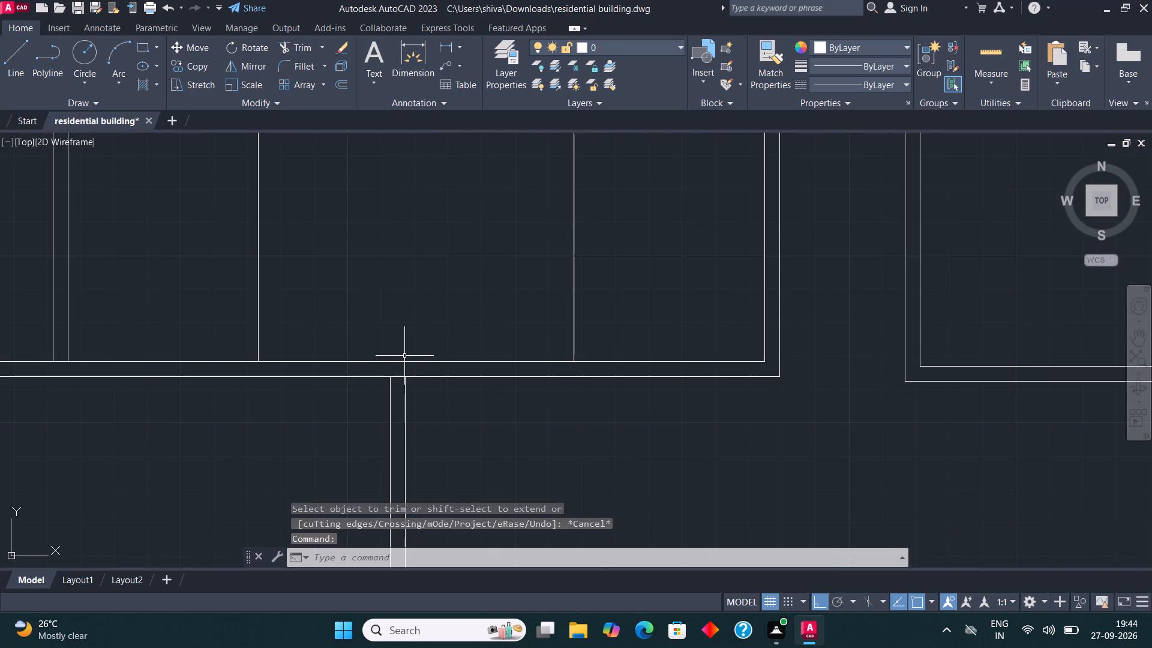
{"action": "scroll", "coordinate": [400, 366], "scroll_direction": "down", "scroll_amount": 3}
{"action": "scroll", "coordinate": [373, 361], "scroll_direction": "up", "scroll_amount": 2}
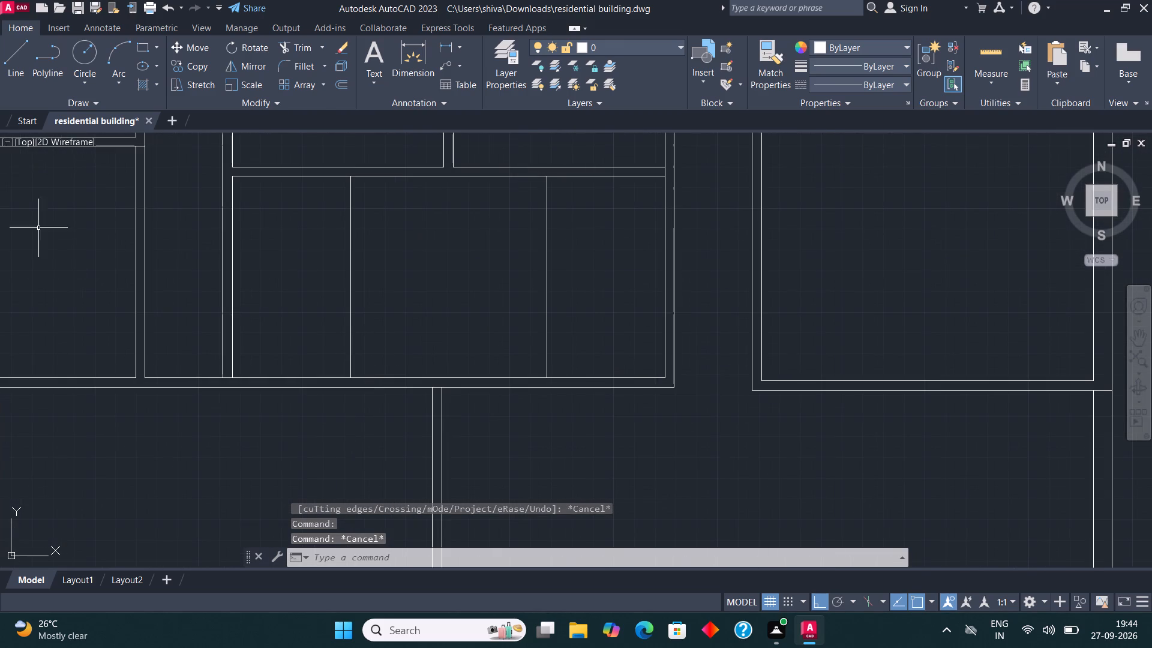
{"action": "left_click", "coordinate": [14, 63]}
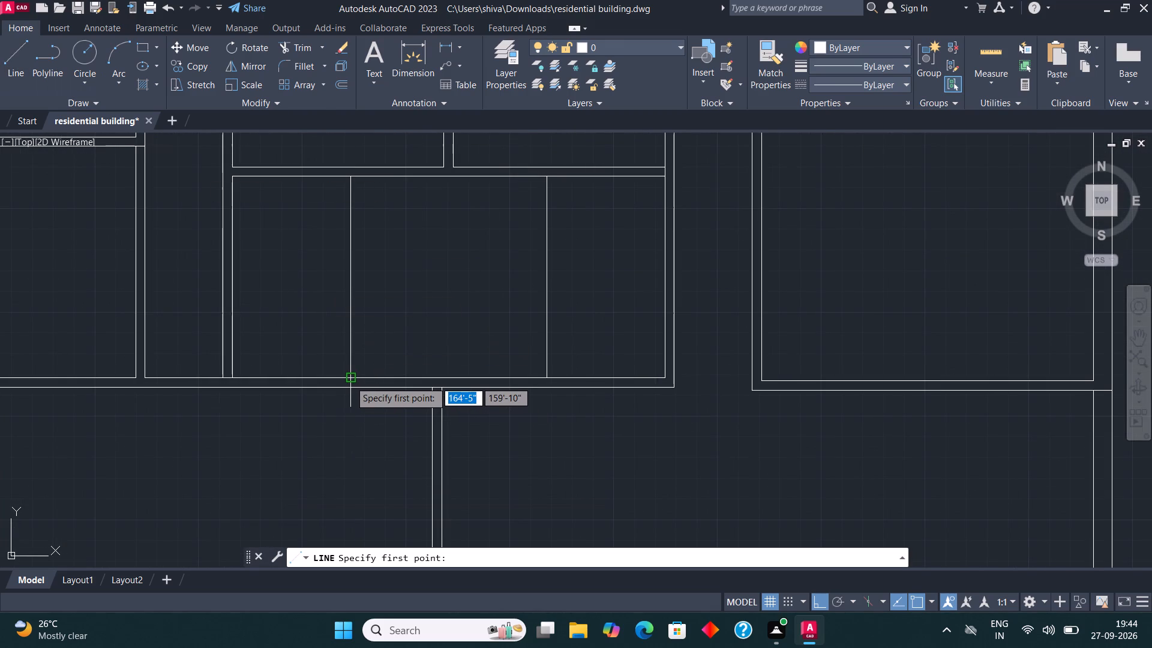
{"action": "left_click", "coordinate": [350, 380]}
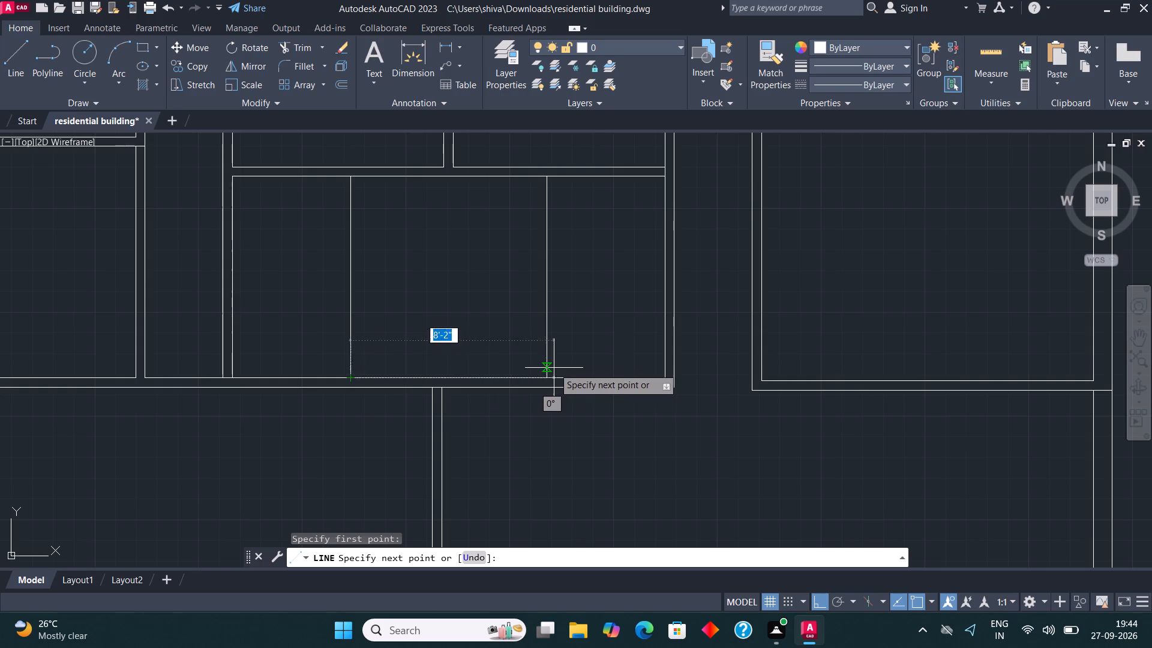
{"action": "left_click", "coordinate": [547, 375]}
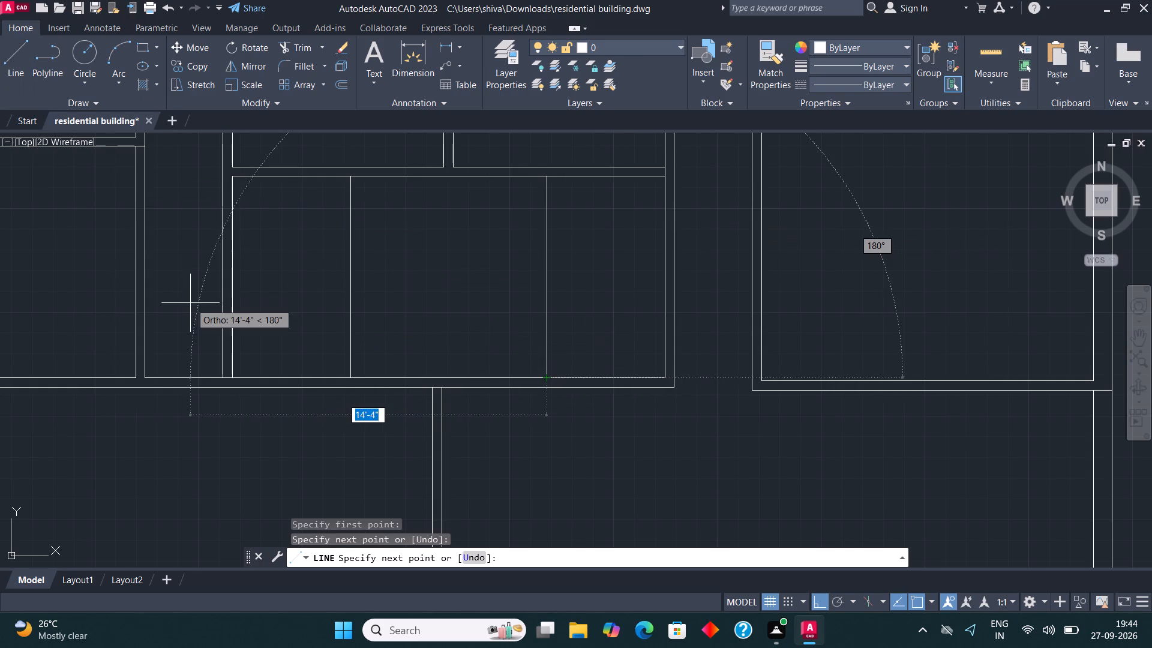
{"action": "key", "text": "Escape"}
Move the new line between the two verticals 4.5" up from the lower wall.
{"action": "left_click", "coordinate": [395, 379]}
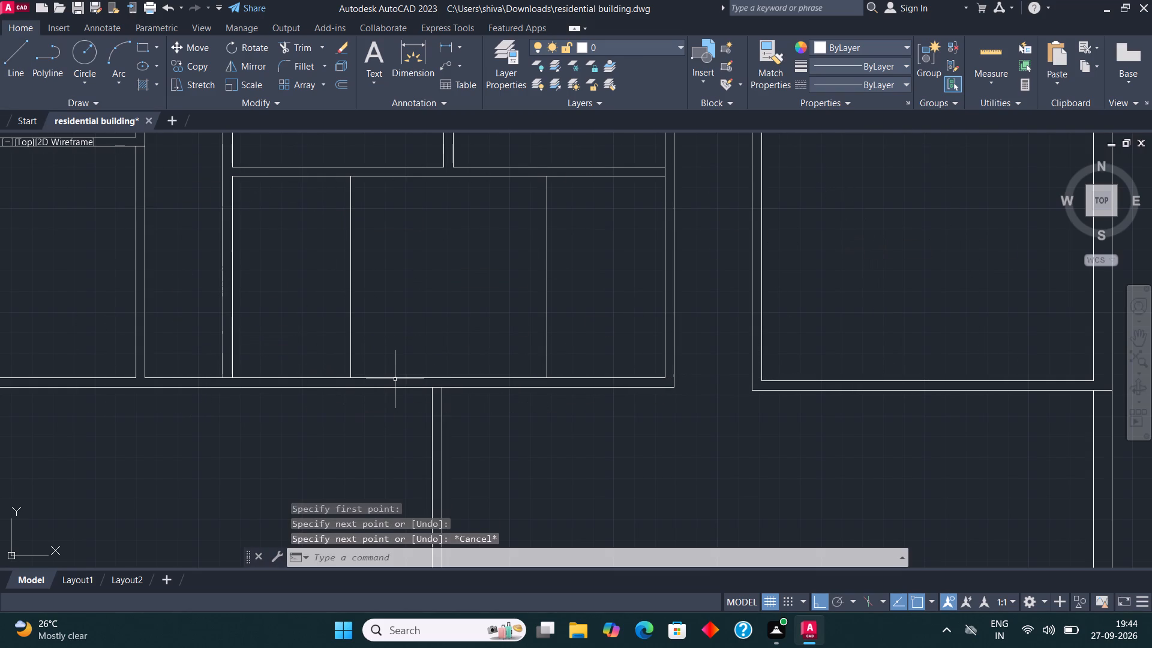
{"action": "left_click", "coordinate": [202, 48]}
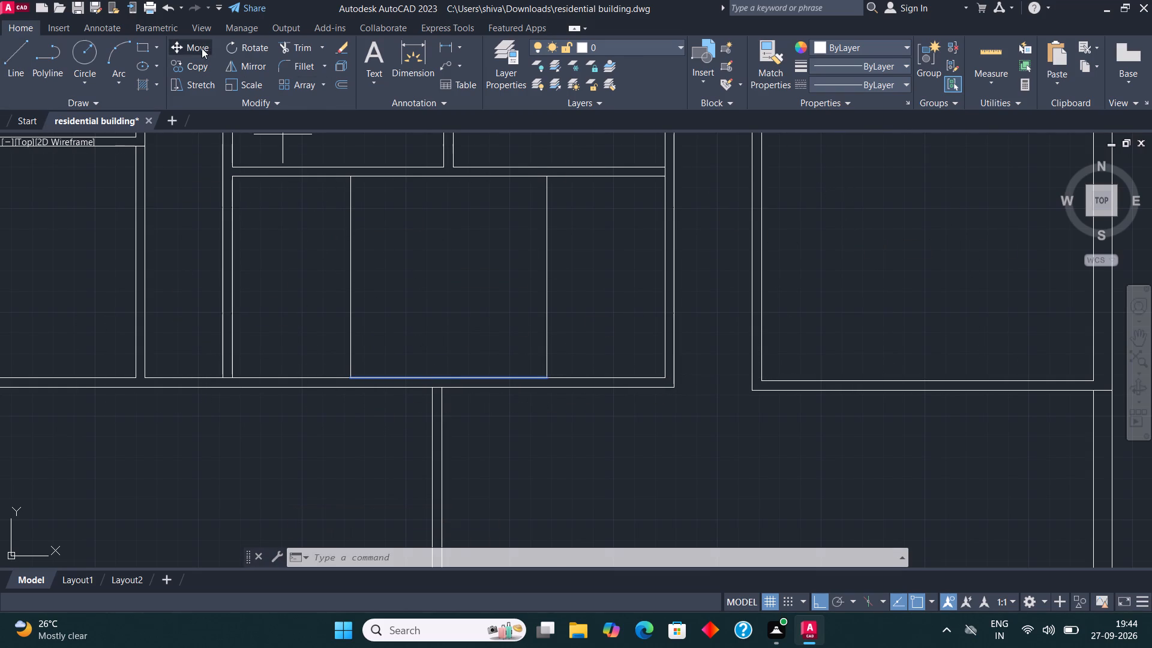
{"action": "left_click", "coordinate": [439, 376]}
{"action": "type", "text": "4.5\""}
{"action": "key", "text": "Return"}
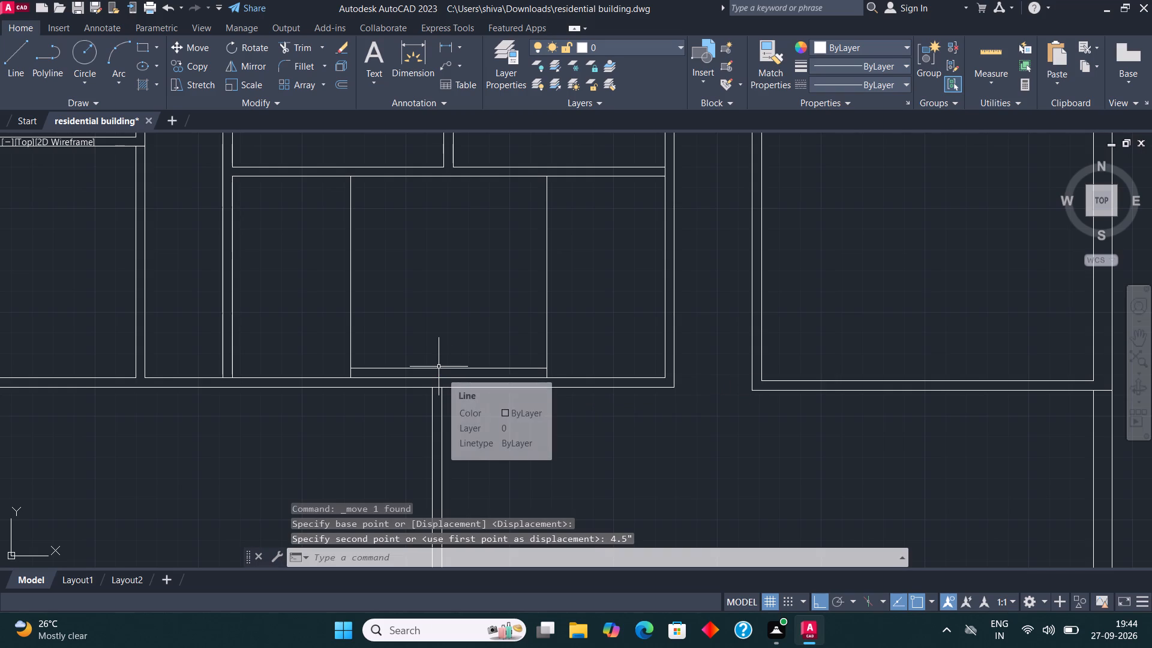
{"action": "key", "text": "Escape"}
Trim away the lower wall's inner line between the two vertical lines, below the moved line.
{"action": "scroll", "coordinate": [401, 427], "scroll_direction": "up", "scroll_amount": 1}
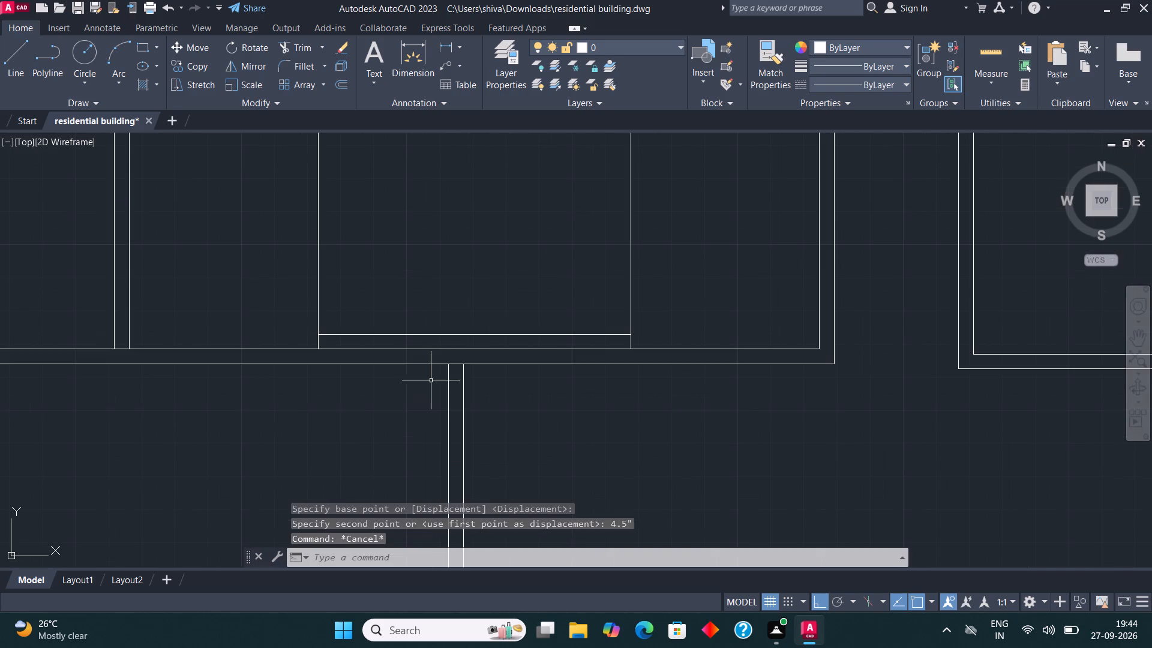
{"action": "scroll", "coordinate": [493, 326], "scroll_direction": "down", "scroll_amount": 1}
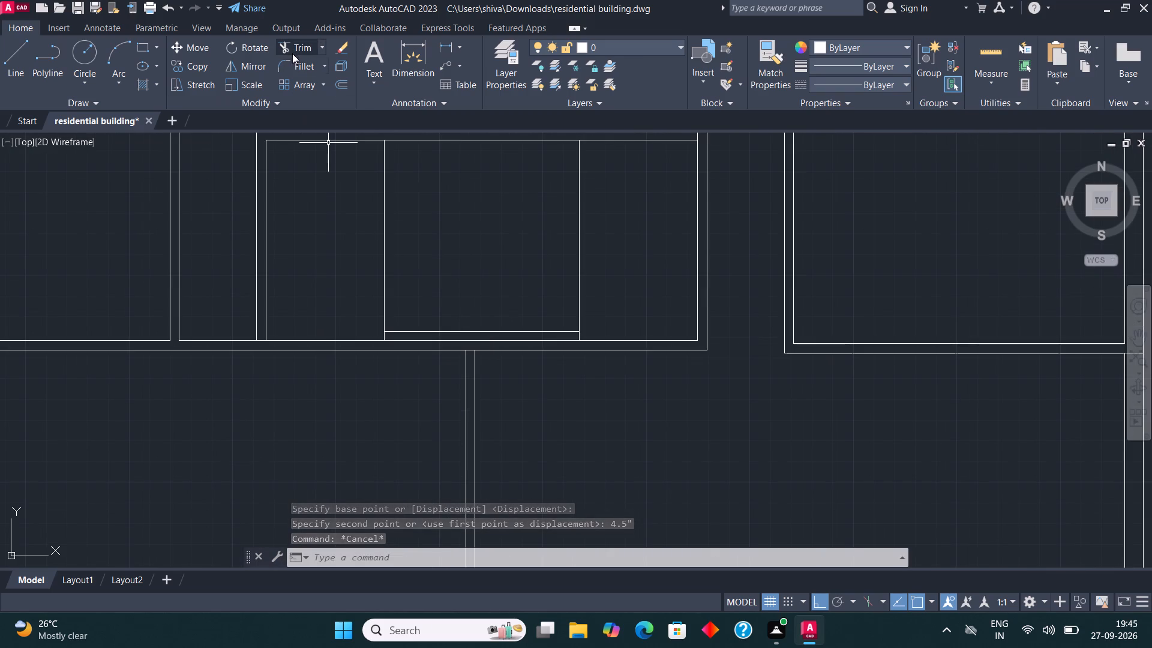
{"action": "left_click", "coordinate": [293, 52]}
{"action": "left_click", "coordinate": [466, 341]}
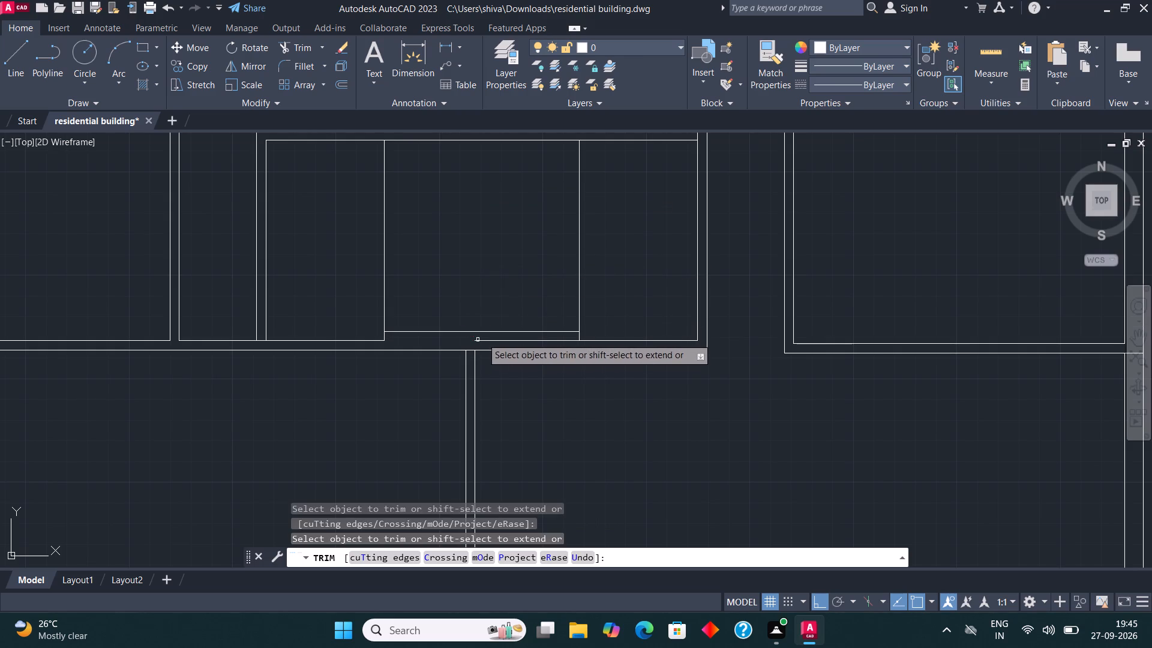
{"action": "left_click", "coordinate": [485, 337]}
{"action": "left_click", "coordinate": [490, 346]}
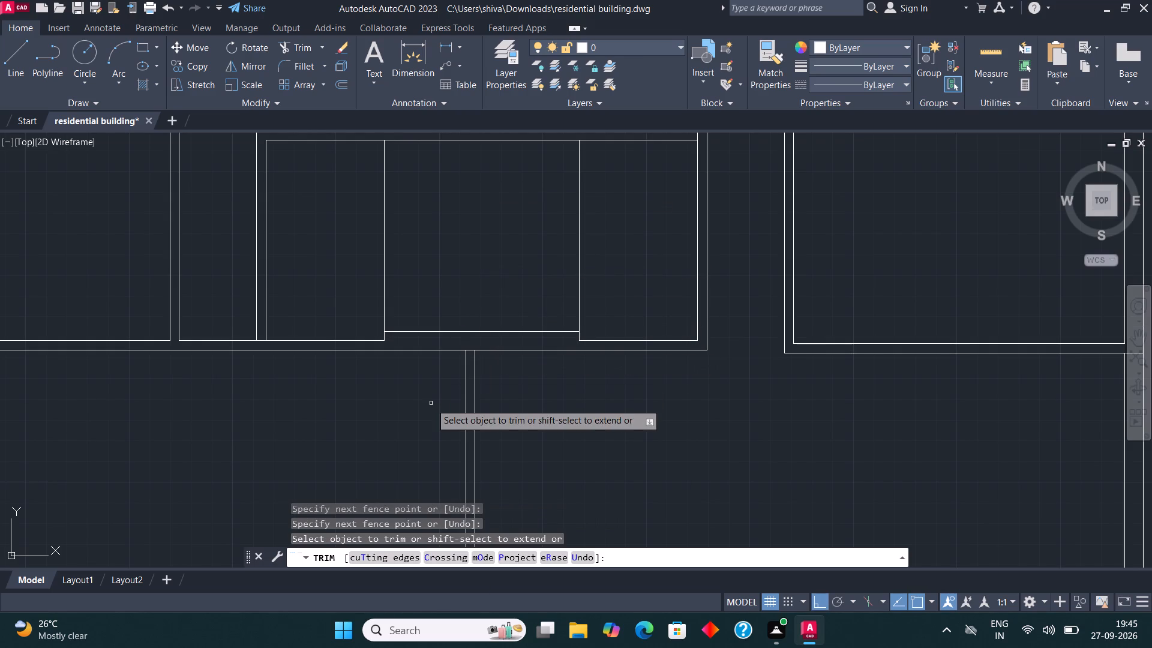
{"action": "key", "text": "Escape"}
Offset both vertical lines 9" inward, toward the centre of the room.
{"action": "scroll", "coordinate": [437, 428], "scroll_direction": "down", "scroll_amount": 2}
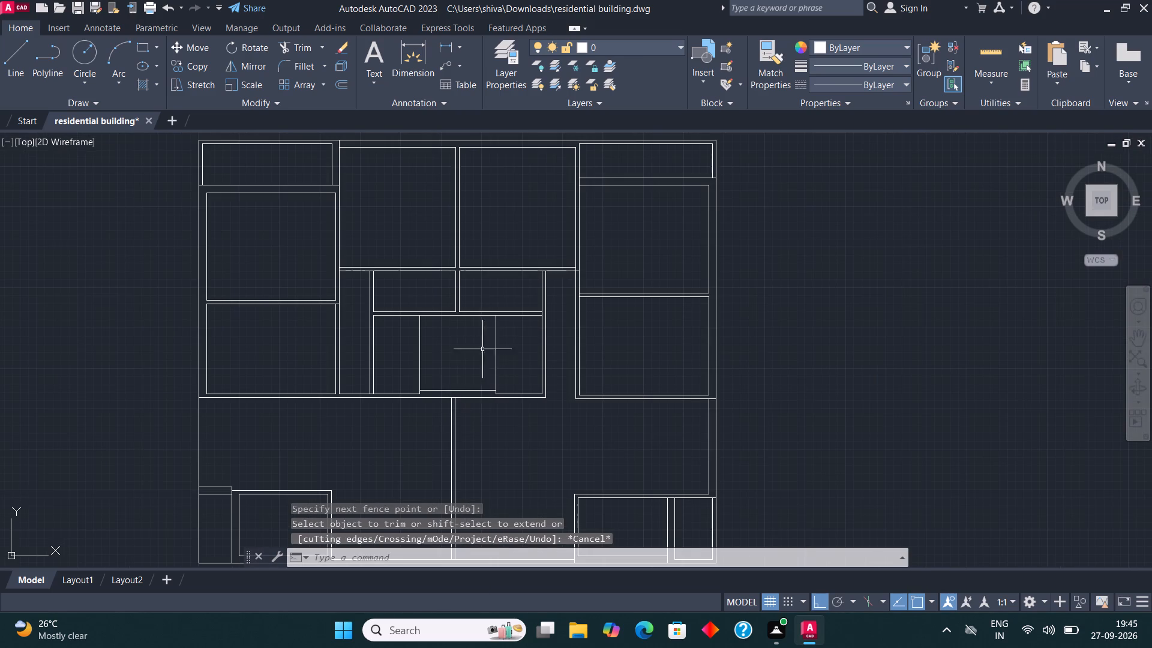
{"action": "left_click", "coordinate": [419, 358]}
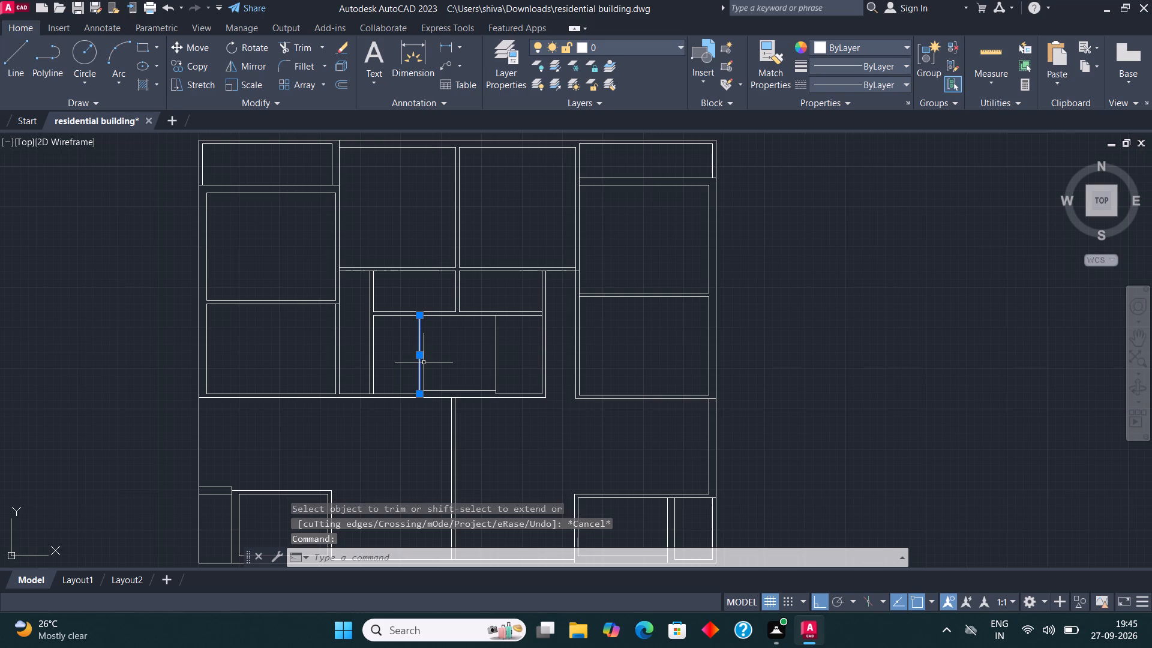
{"action": "scroll", "coordinate": [425, 363], "scroll_direction": "up", "scroll_amount": 2}
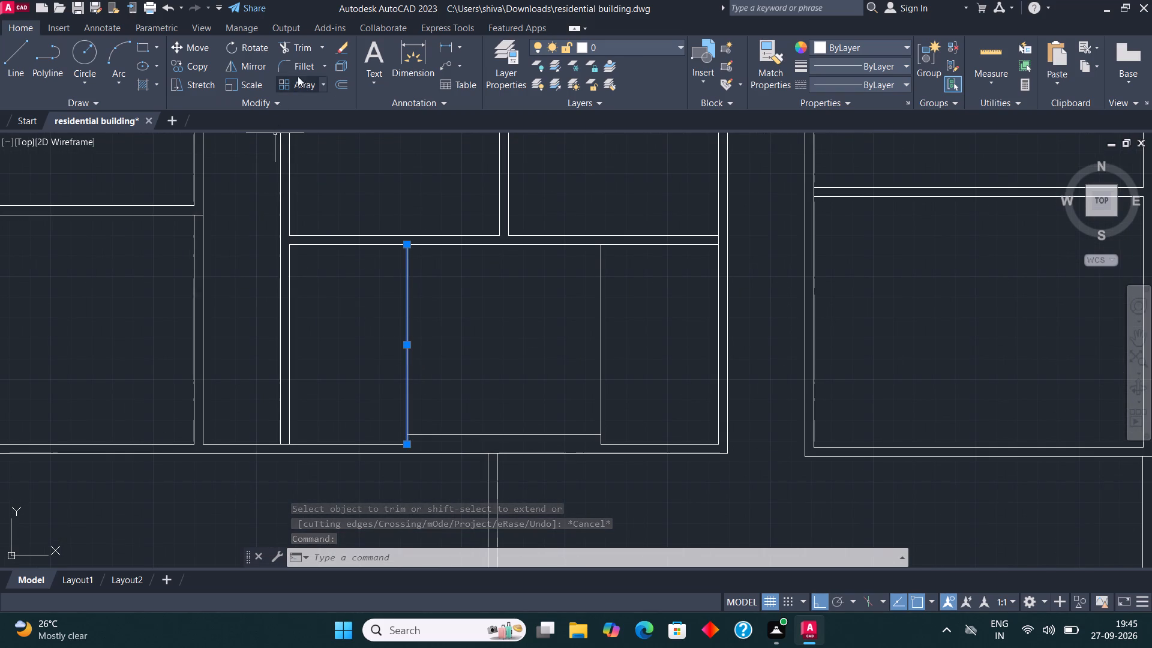
{"action": "left_click", "coordinate": [340, 83]}
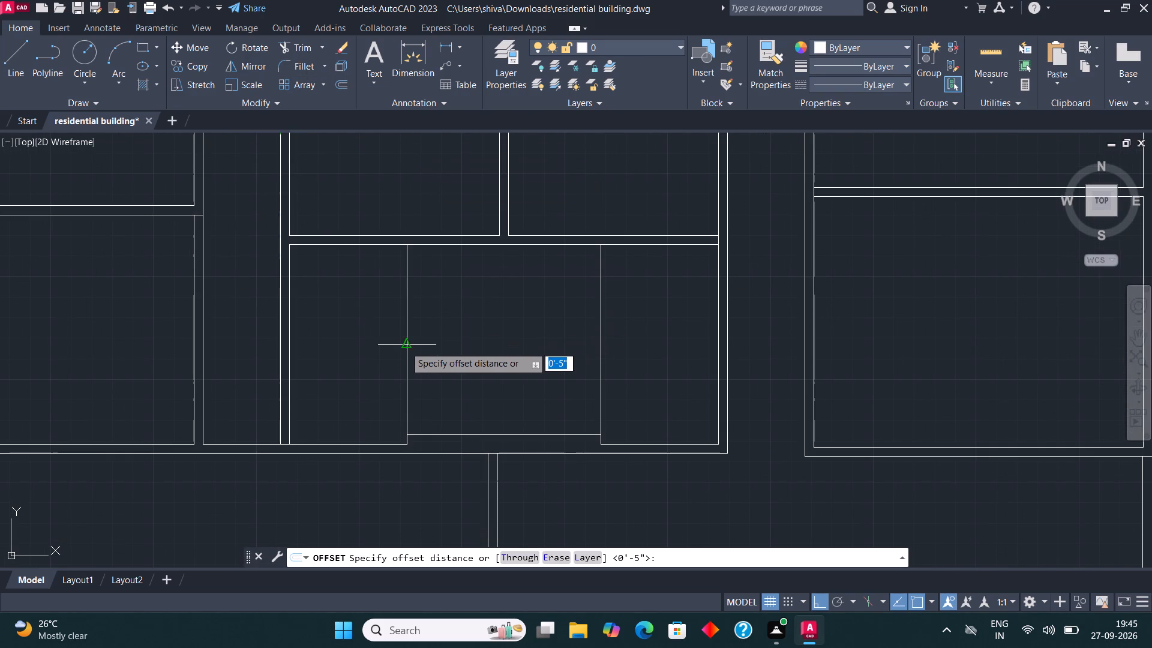
{"action": "left_click", "coordinate": [405, 346]}
{"action": "type", "text": "9\""}
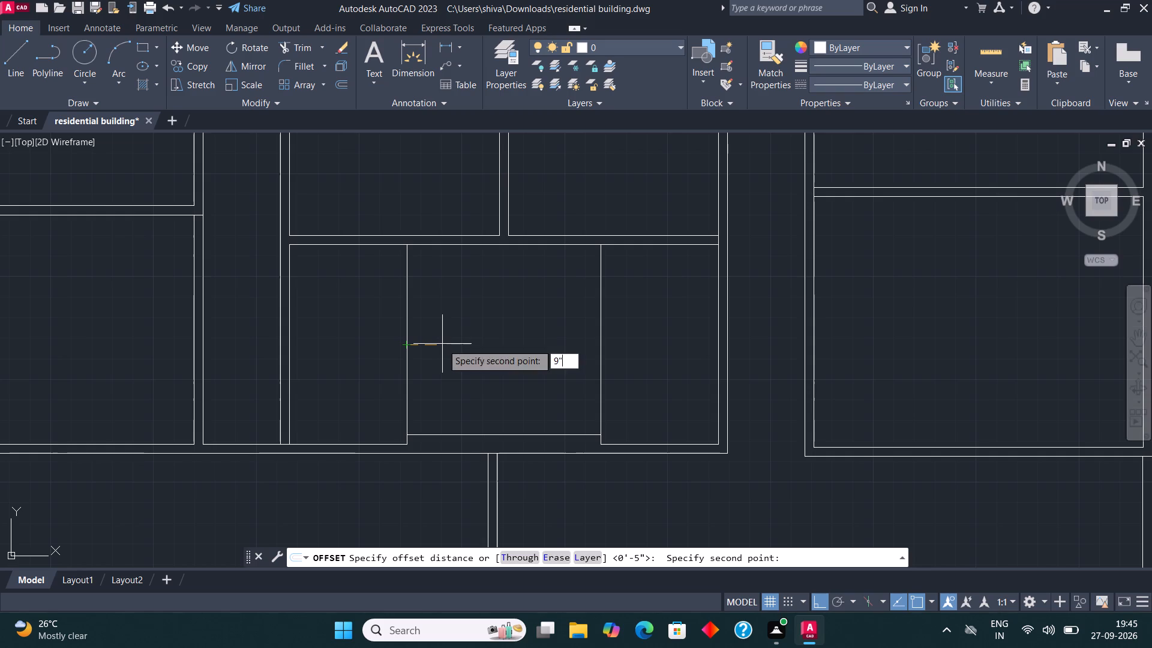
{"action": "key", "text": "Return"}
{"action": "left_click", "coordinate": [442, 345]}
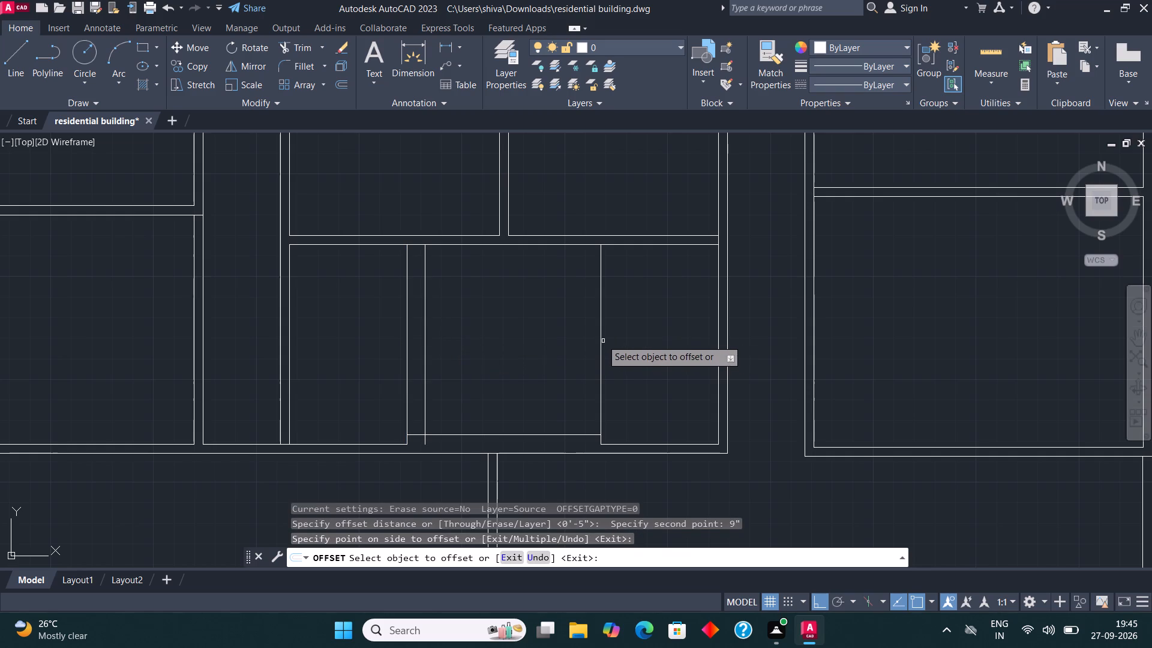
{"action": "left_click", "coordinate": [602, 340]}
{"action": "left_click", "coordinate": [521, 346]}
Fillet both offset verticals with the raised horizontal line to form the middle compartment's lower corners.
{"action": "left_click", "coordinate": [288, 62]}
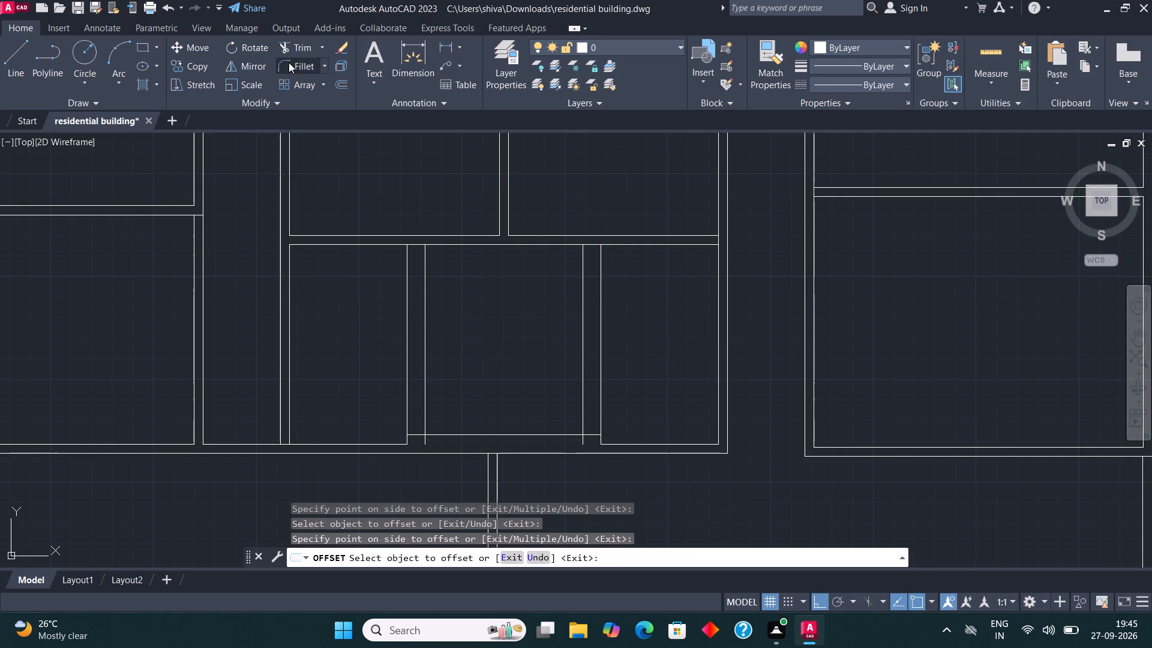
{"action": "left_click", "coordinate": [427, 395]}
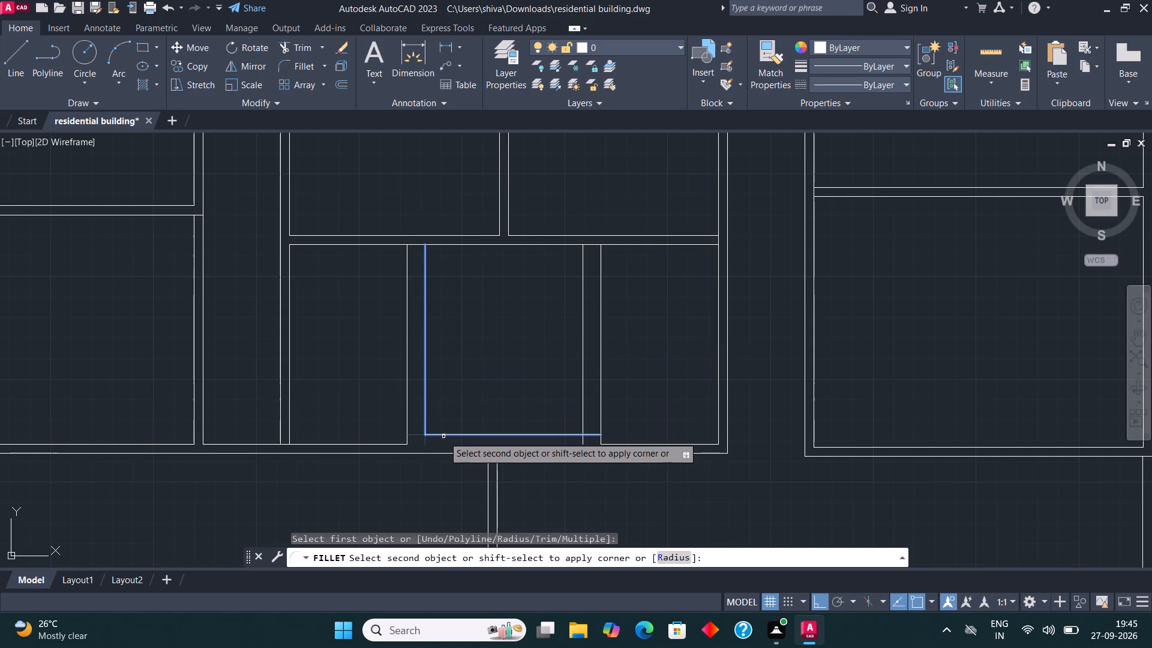
{"action": "left_click", "coordinate": [443, 436]}
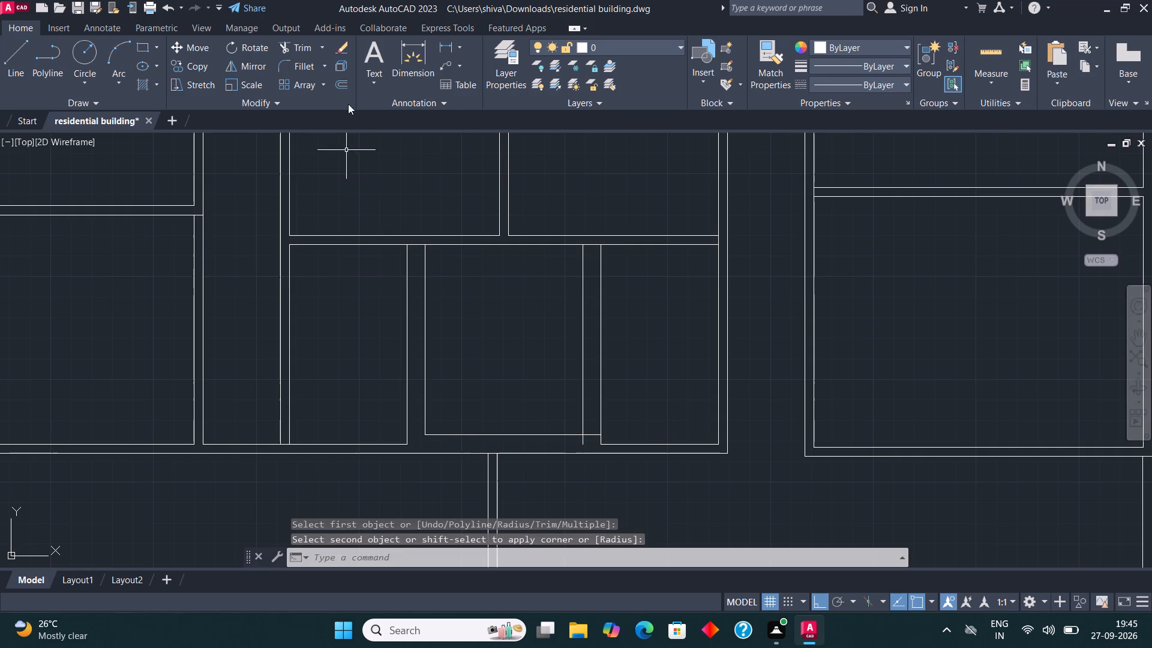
{"action": "left_click", "coordinate": [302, 64]}
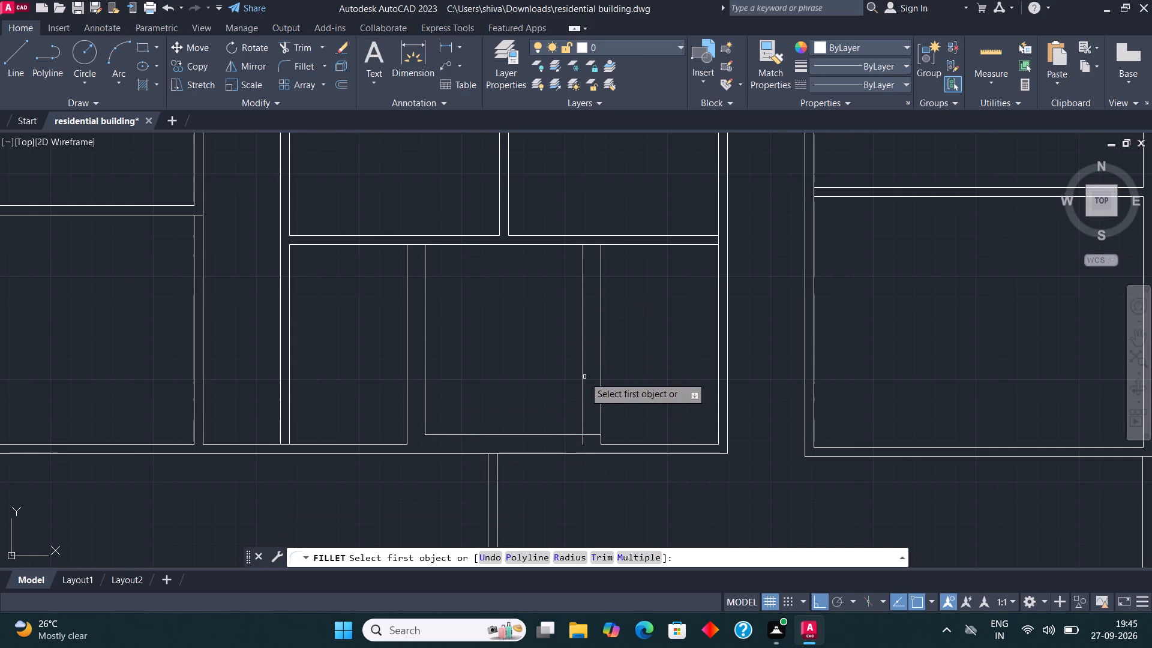
{"action": "left_click", "coordinate": [582, 376]}
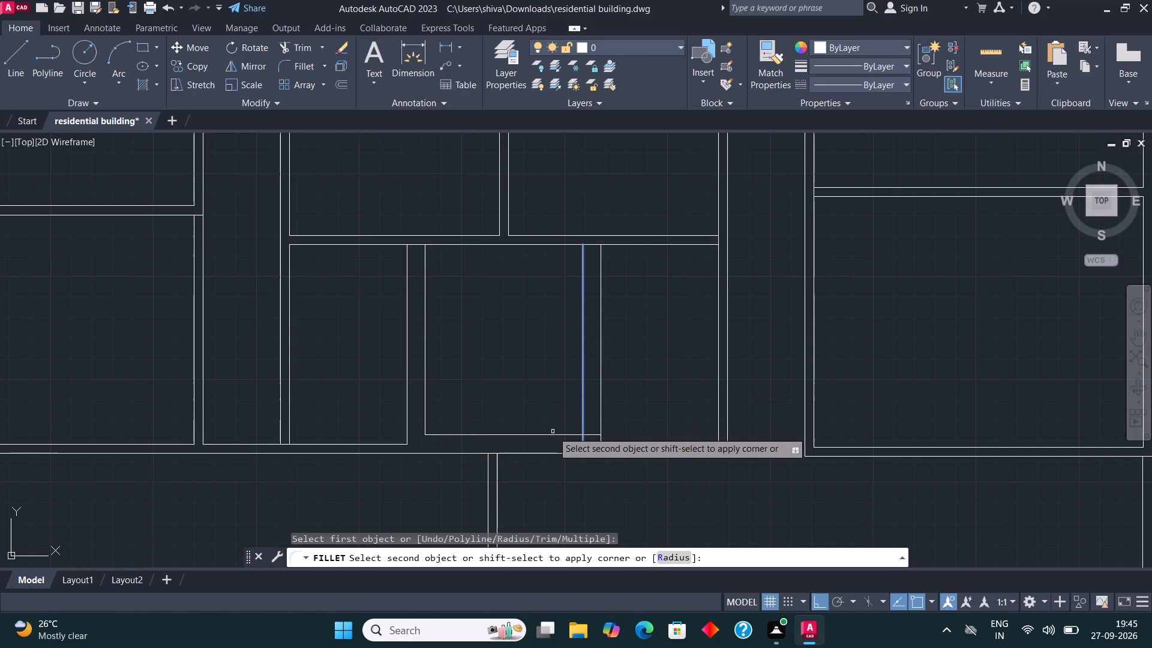
{"action": "left_click", "coordinate": [552, 435]}
Draw a line about 6'-4" long along the upper wall between the upper ends of the two inner verticals.
{"action": "scroll", "coordinate": [469, 405], "scroll_direction": "down", "scroll_amount": 2}
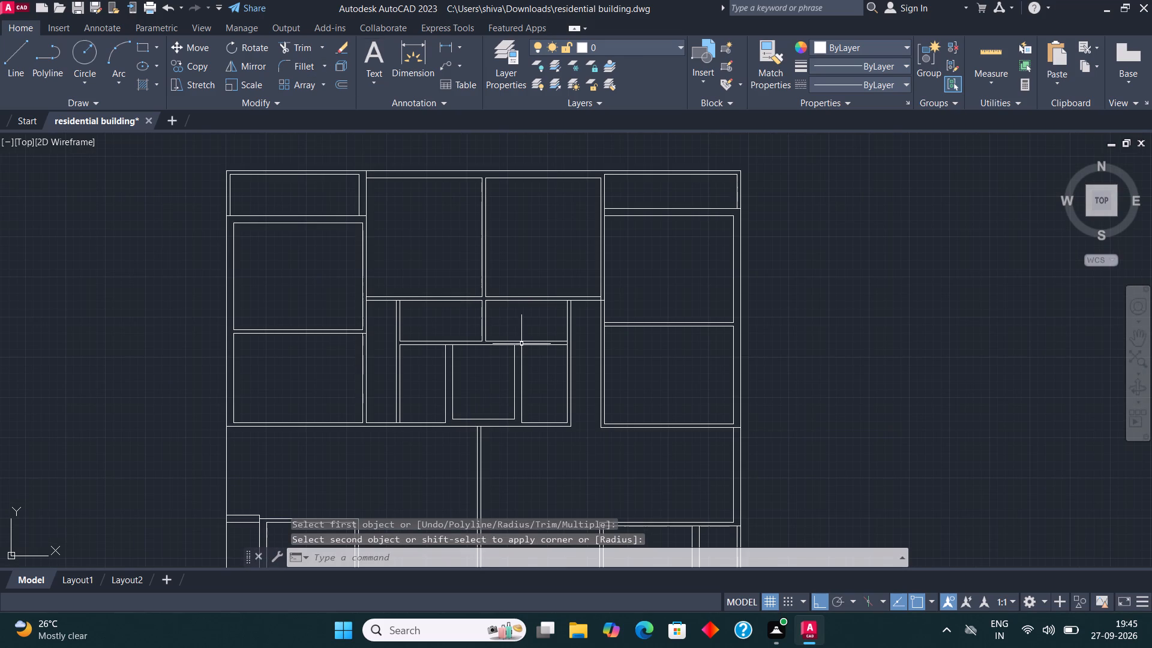
{"action": "scroll", "coordinate": [464, 309], "scroll_direction": "down", "scroll_amount": 2}
{"action": "scroll", "coordinate": [473, 337], "scroll_direction": "up", "scroll_amount": 3}
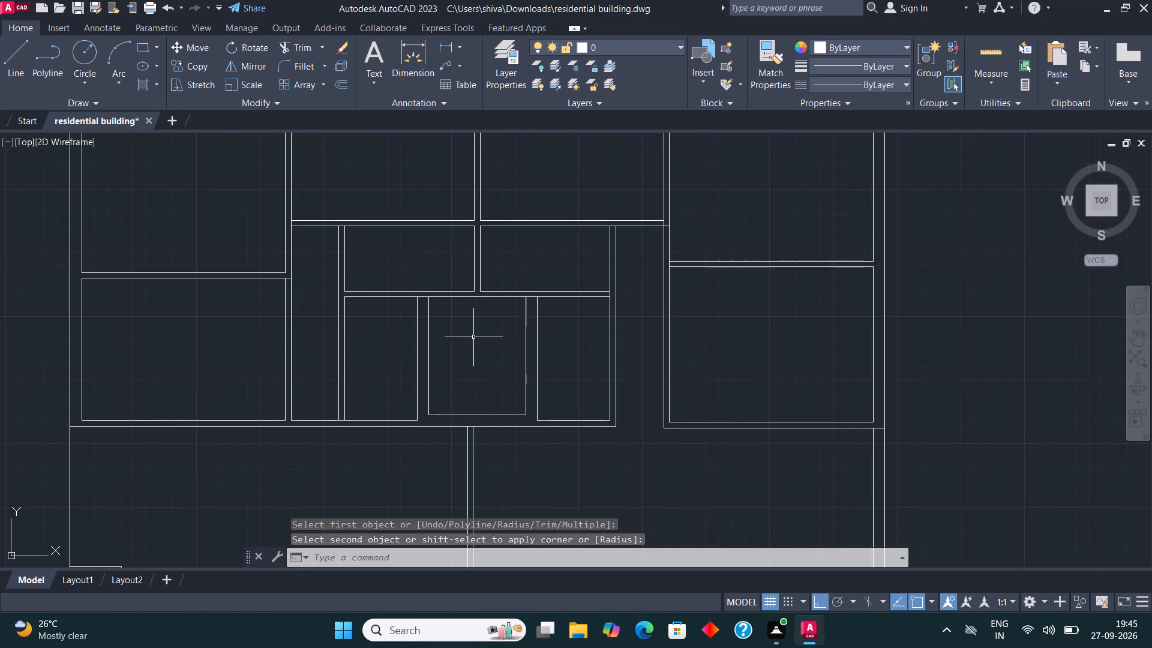
{"action": "scroll", "coordinate": [491, 284], "scroll_direction": "up", "scroll_amount": 1}
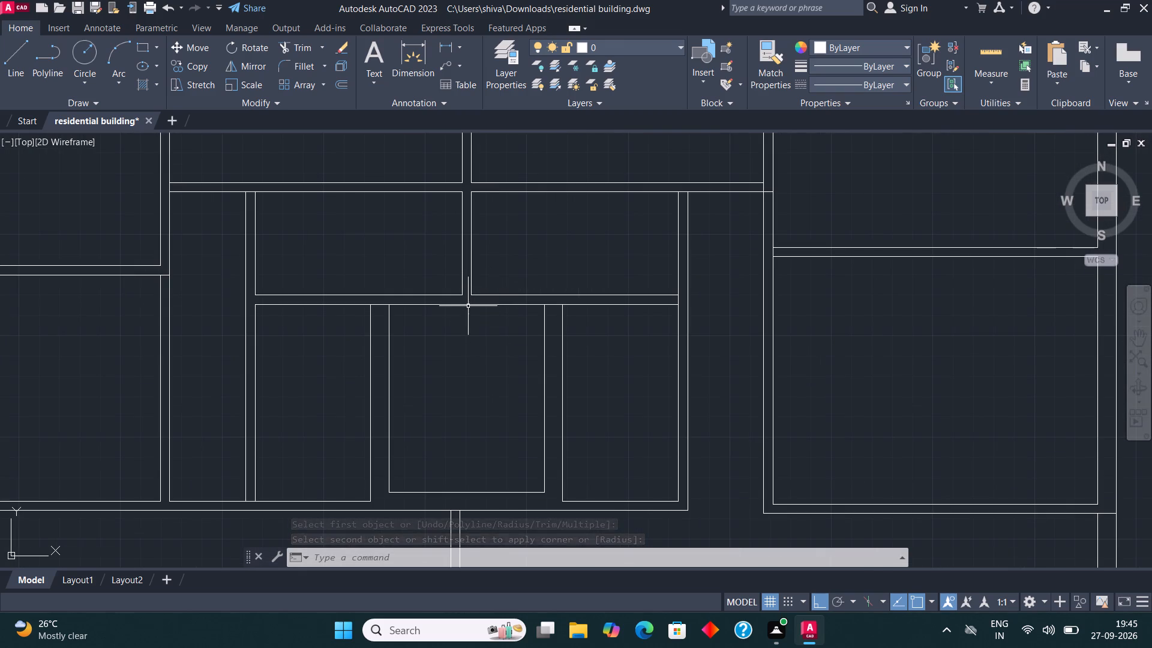
{"action": "left_click", "coordinate": [468, 306]}
{"action": "key", "text": "Escape"}
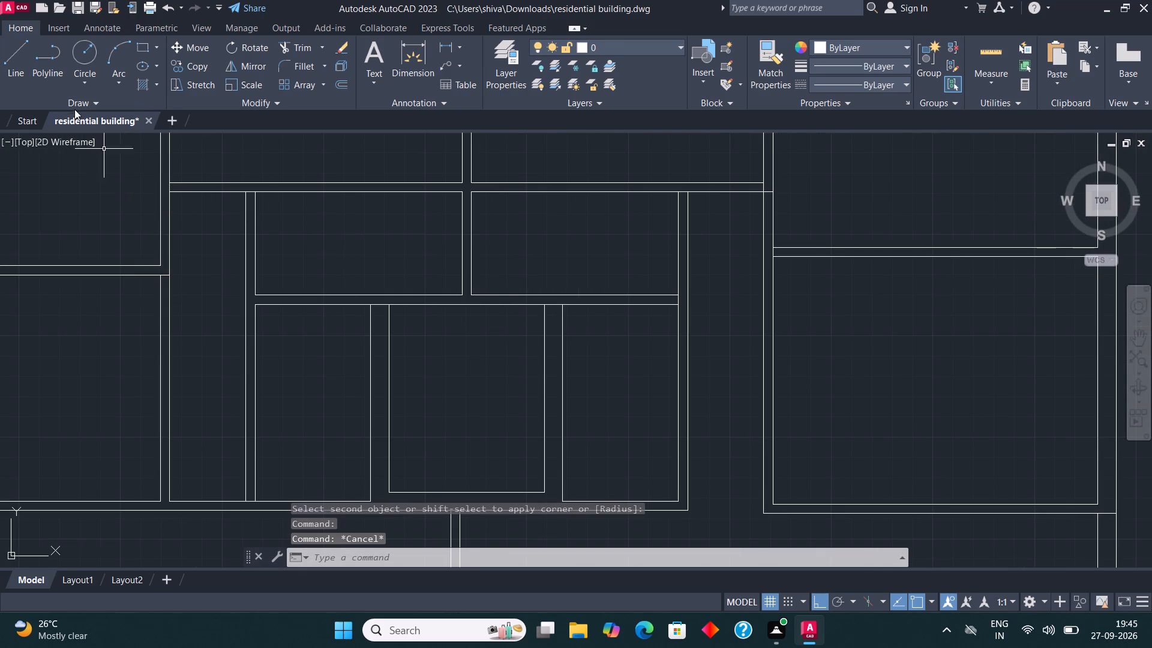
{"action": "left_click", "coordinate": [19, 57]}
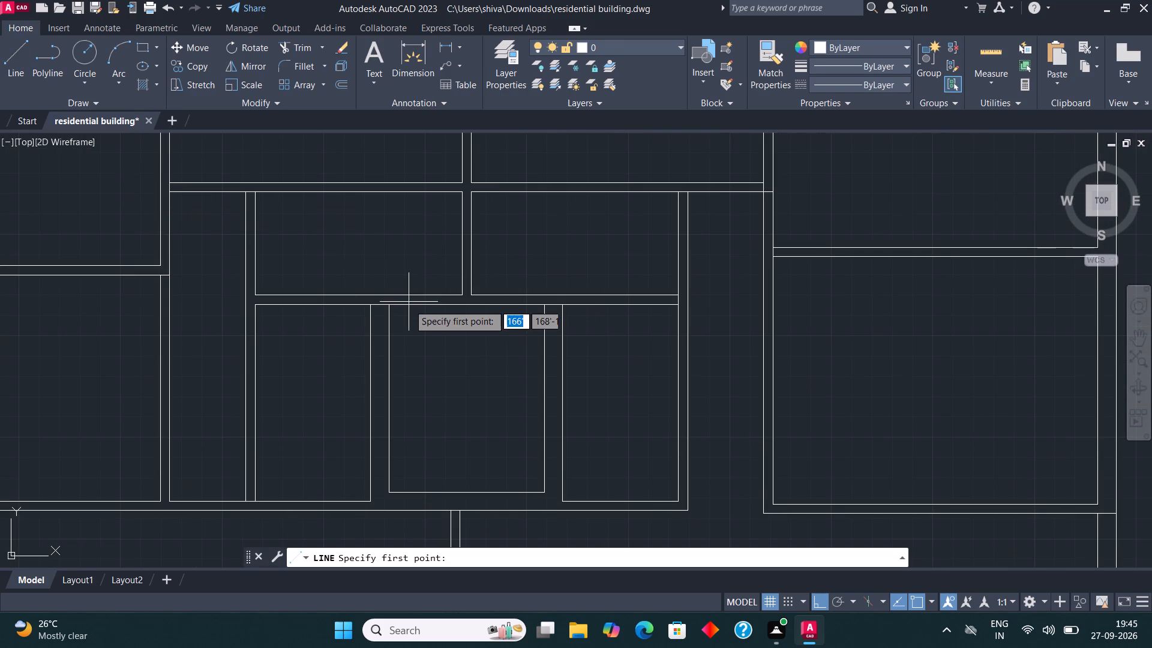
{"action": "scroll", "coordinate": [397, 295], "scroll_direction": "up", "scroll_amount": 2}
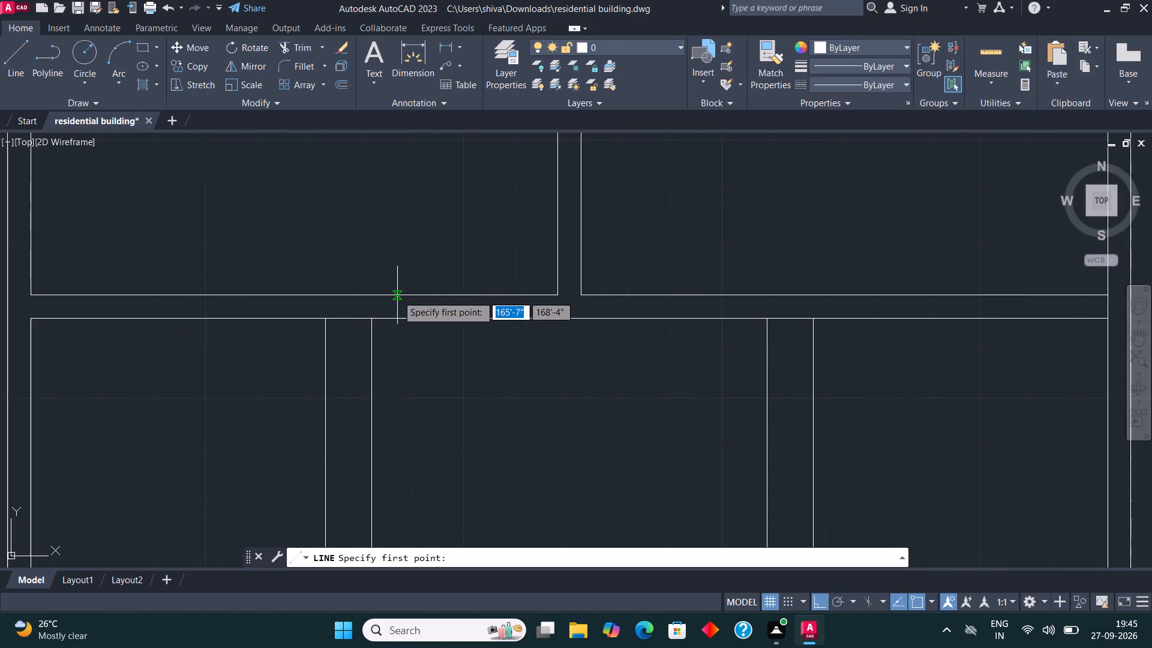
{"action": "left_click", "coordinate": [372, 319]}
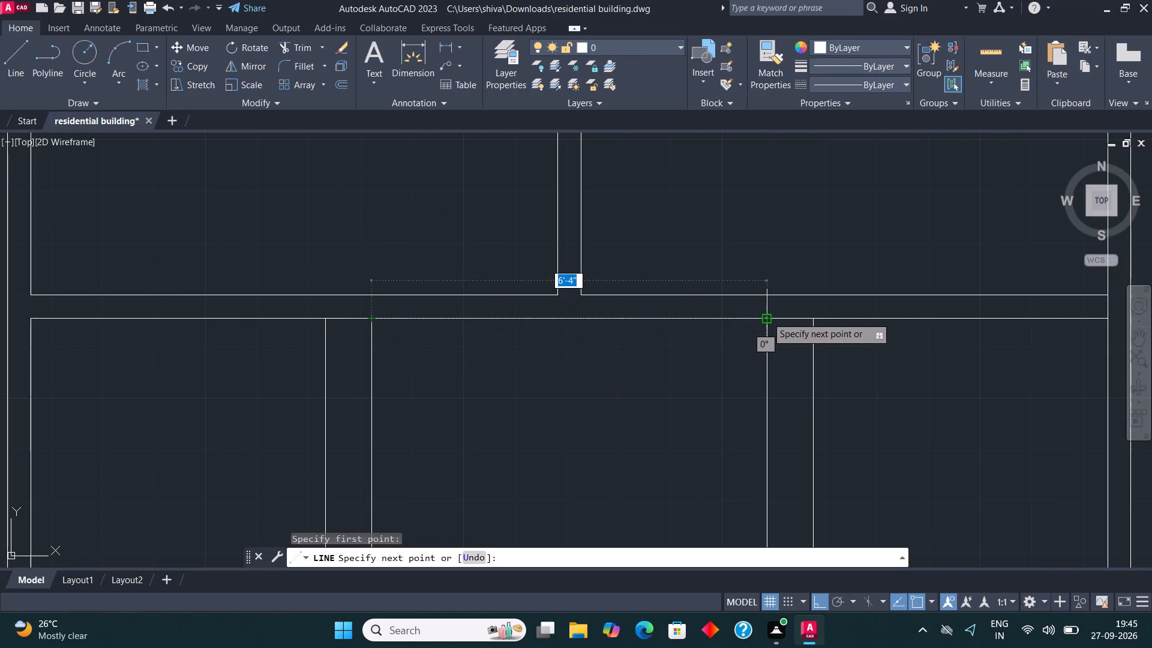
{"action": "left_click", "coordinate": [767, 317]}
{"action": "key", "text": "Escape"}
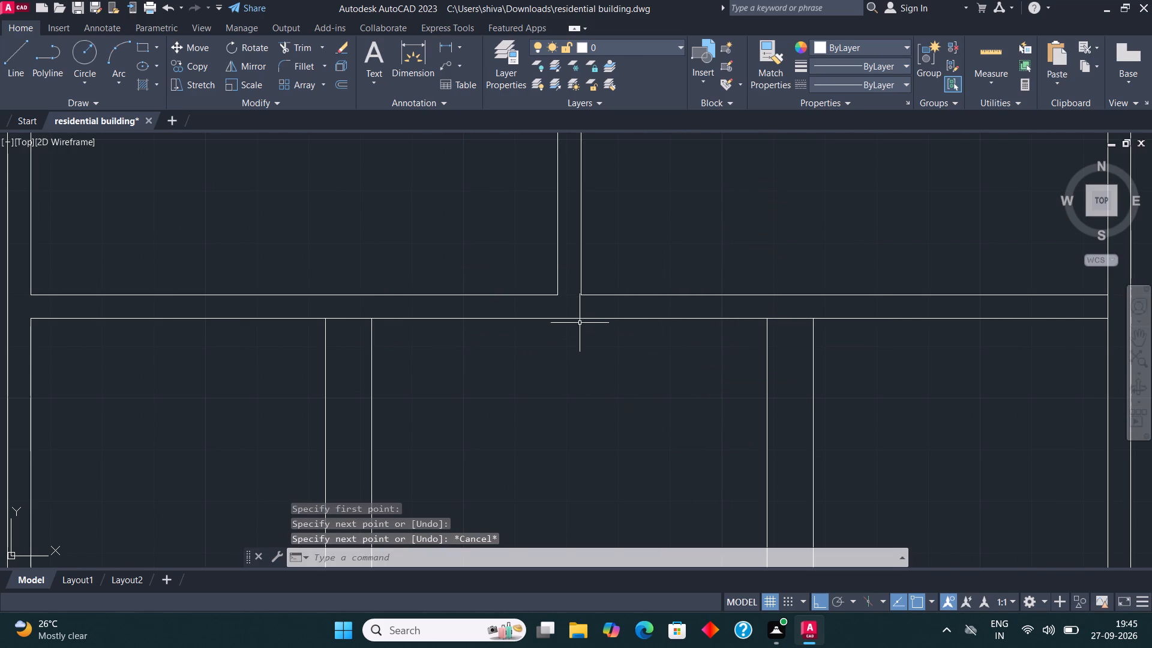
Move the middle compartment's new top line 4.5" down from the upper wall.
{"action": "left_click", "coordinate": [578, 320]}
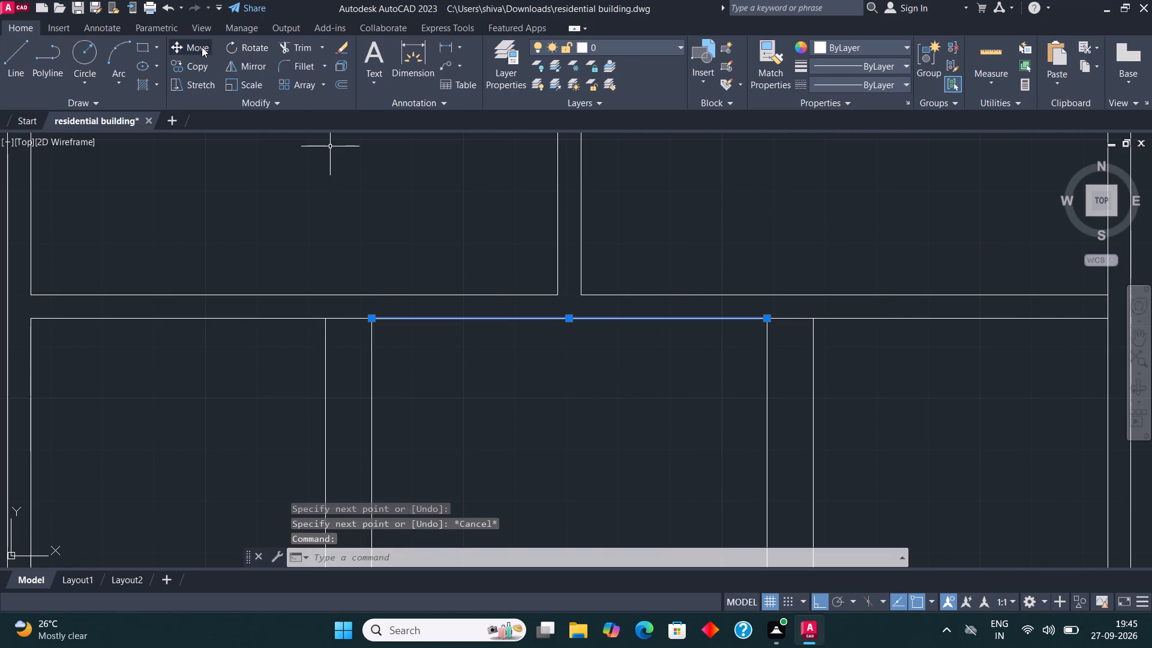
{"action": "left_click", "coordinate": [199, 48]}
{"action": "left_click", "coordinate": [563, 321]}
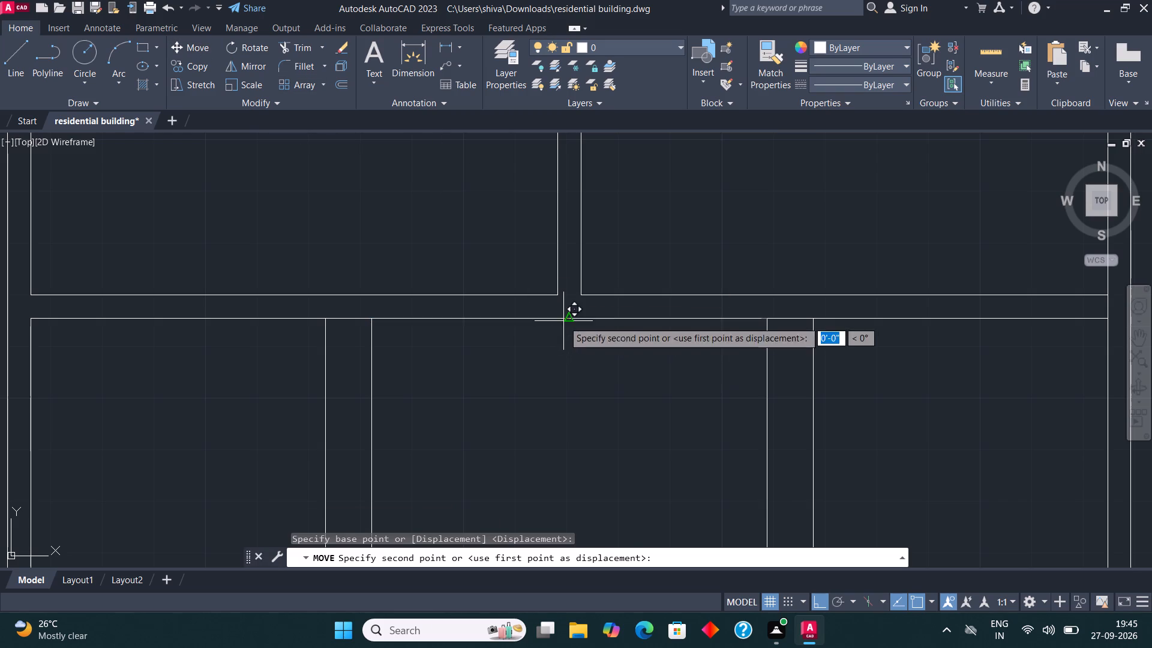
{"action": "type", "text": "4.5\""}
{"action": "key", "text": "Return"}
{"action": "key", "text": "Escape"}
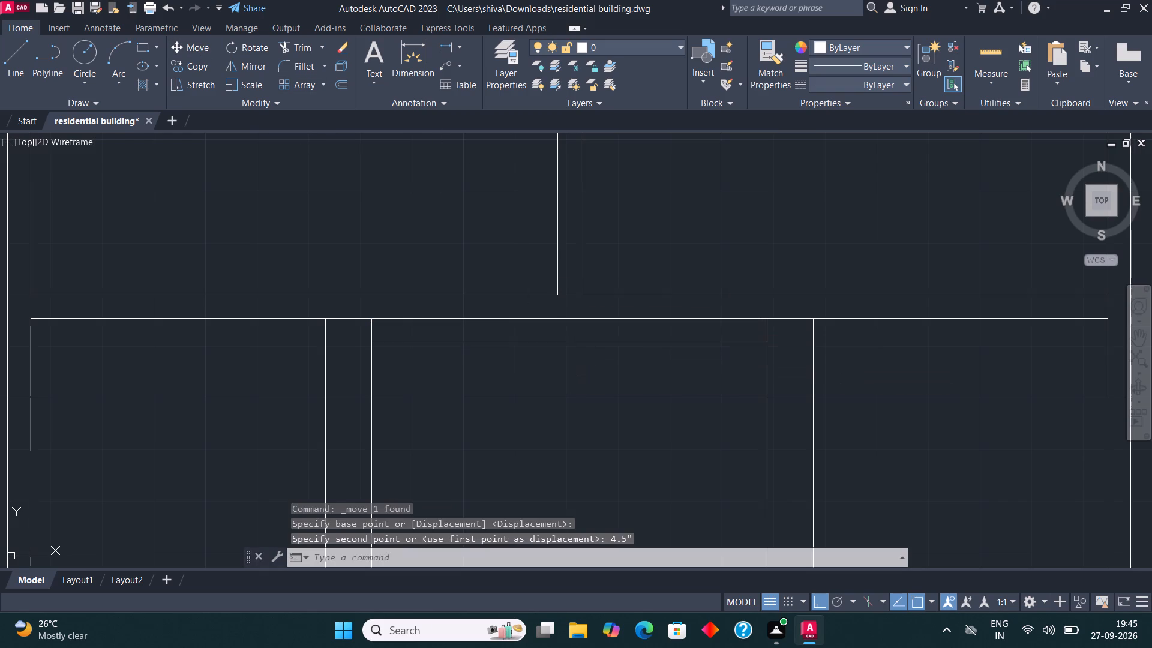
Trim away the upper wall line between the middle compartment's two verticals, above its lowered top line.
{"action": "left_click", "coordinate": [302, 50]}
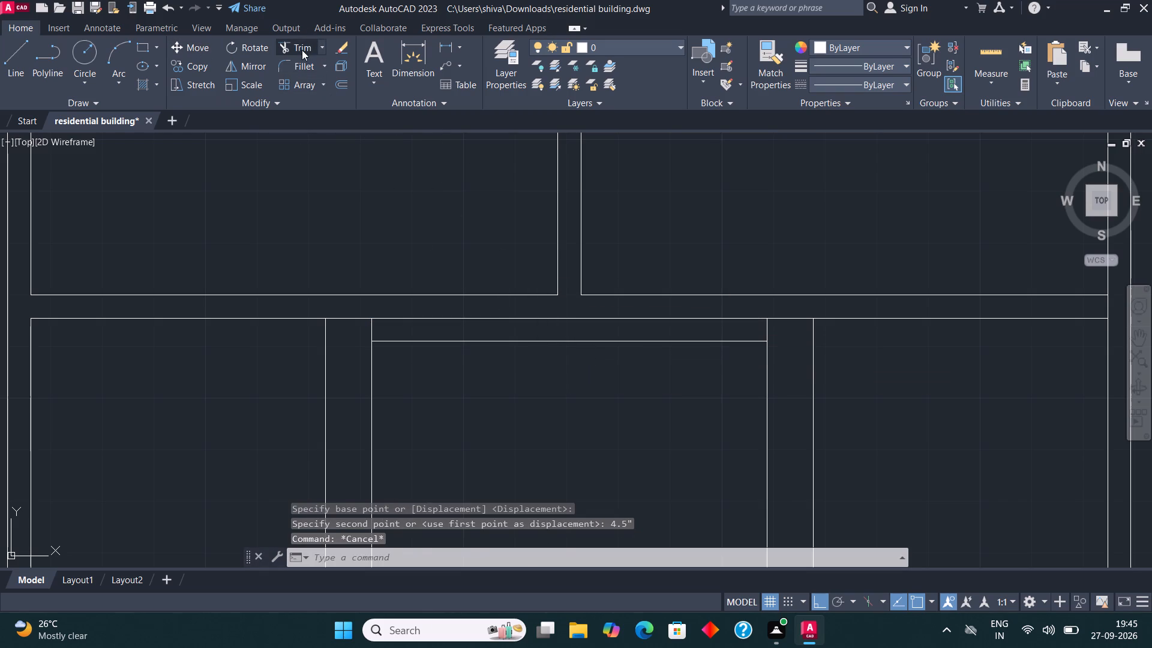
{"action": "left_click", "coordinate": [572, 315]}
{"action": "left_click", "coordinate": [571, 322]}
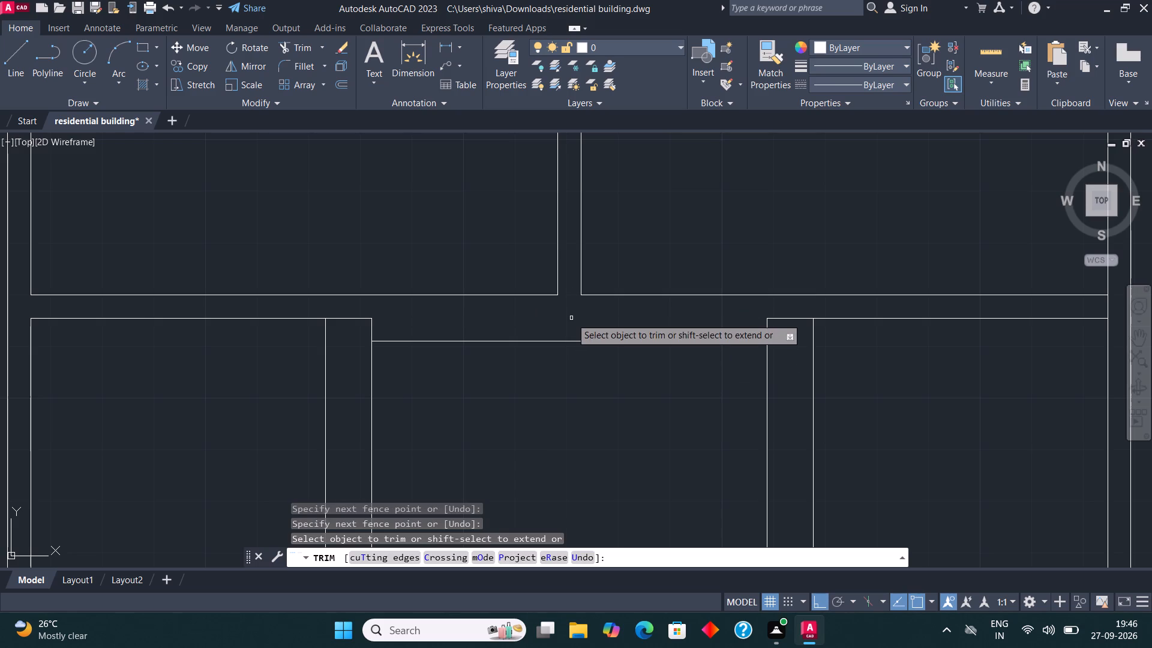
{"action": "key", "text": "Escape"}
Trim the short upper wall segment bridging the gap between the left and middle compartments.
{"action": "scroll", "coordinate": [619, 334], "scroll_direction": "down", "scroll_amount": 2}
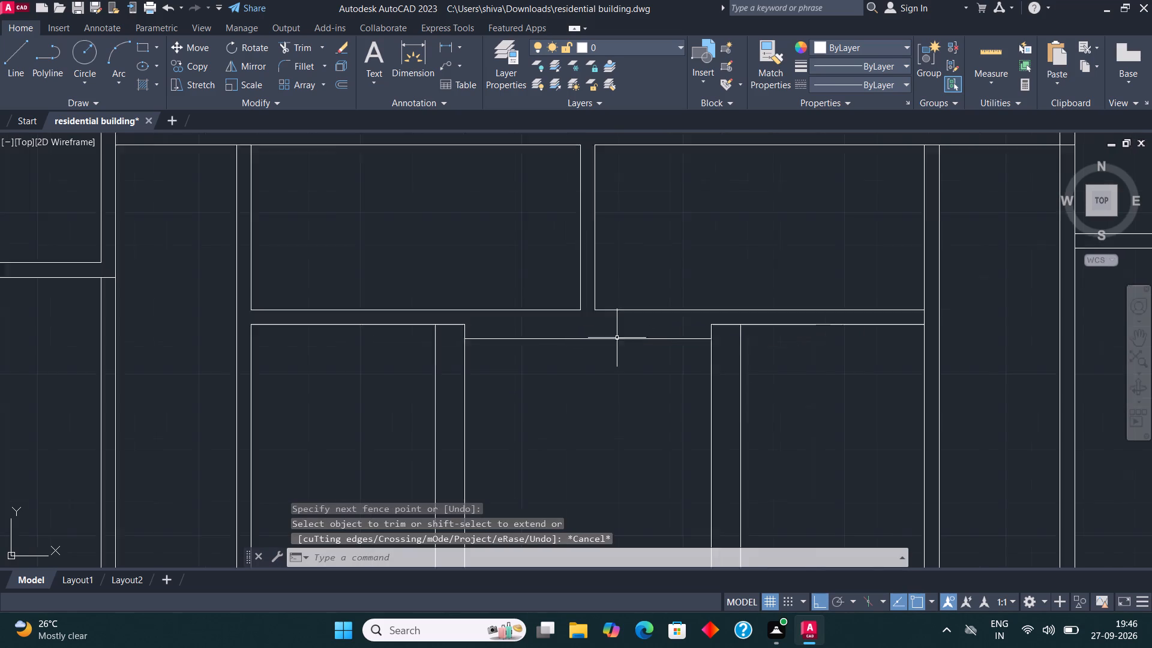
{"action": "scroll", "coordinate": [552, 197], "scroll_direction": "down", "scroll_amount": 1}
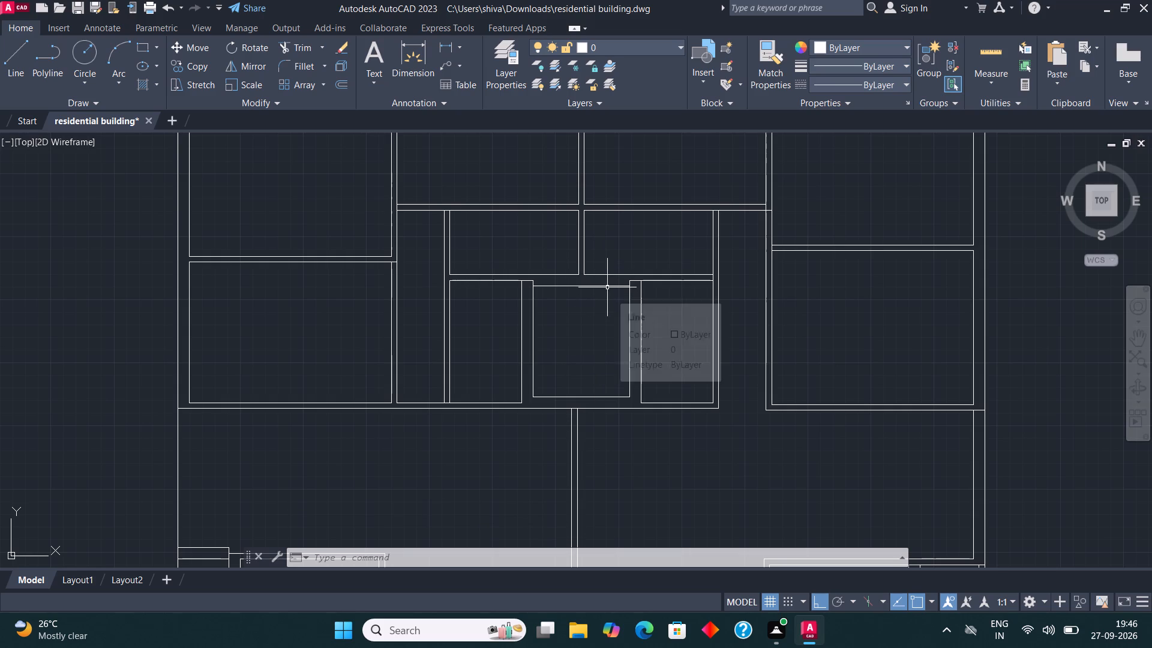
{"action": "scroll", "coordinate": [607, 286], "scroll_direction": "up", "scroll_amount": 2}
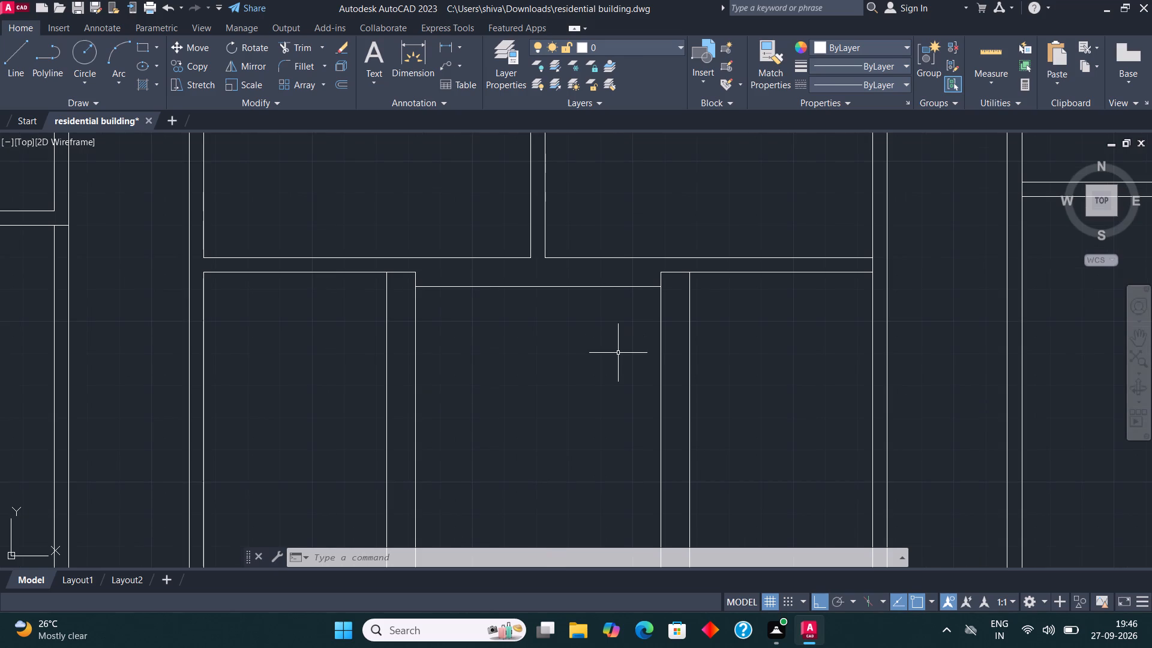
{"action": "scroll", "coordinate": [552, 361], "scroll_direction": "down", "scroll_amount": 2}
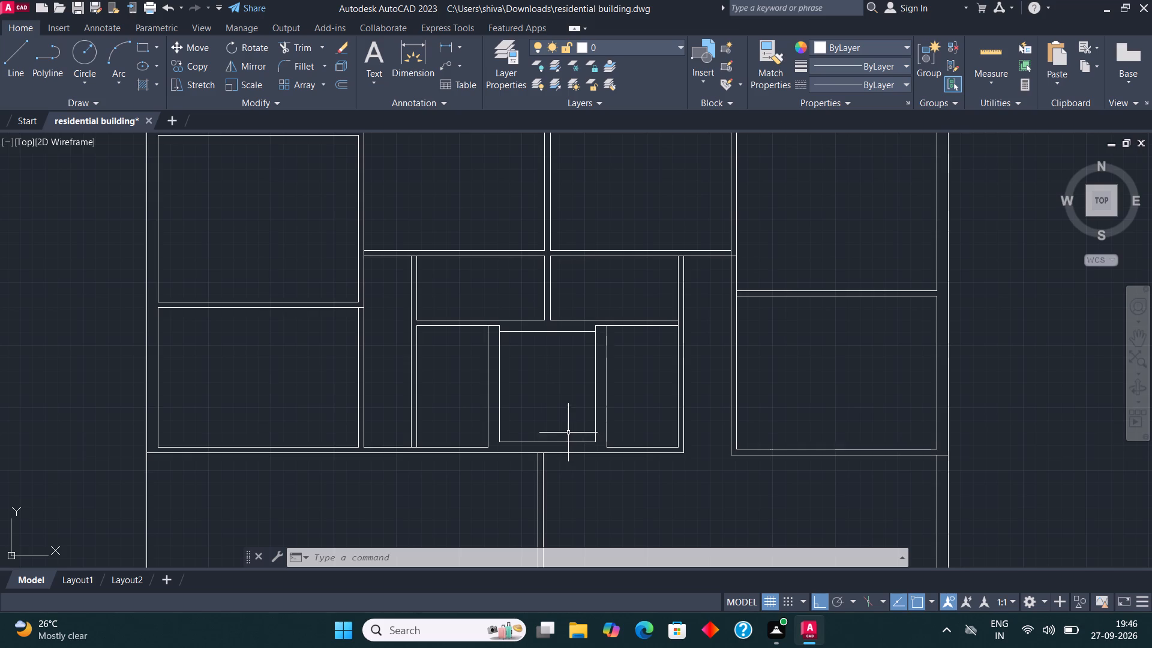
{"action": "scroll", "coordinate": [506, 278], "scroll_direction": "up", "scroll_amount": 2}
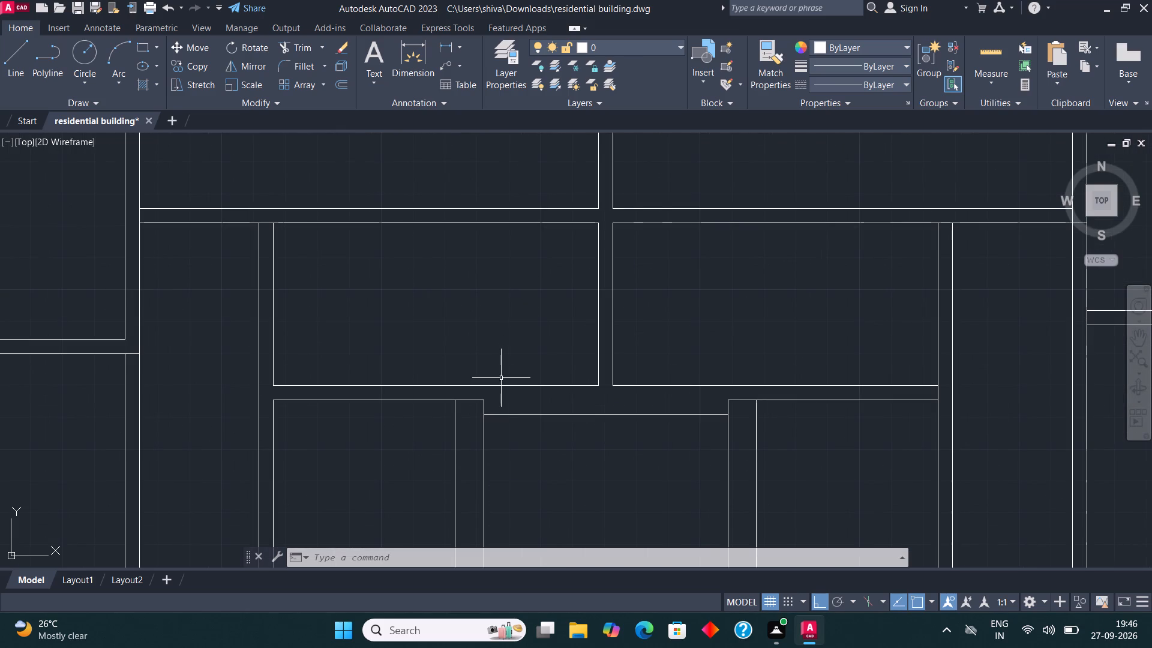
{"action": "scroll", "coordinate": [482, 413], "scroll_direction": "up", "scroll_amount": 1}
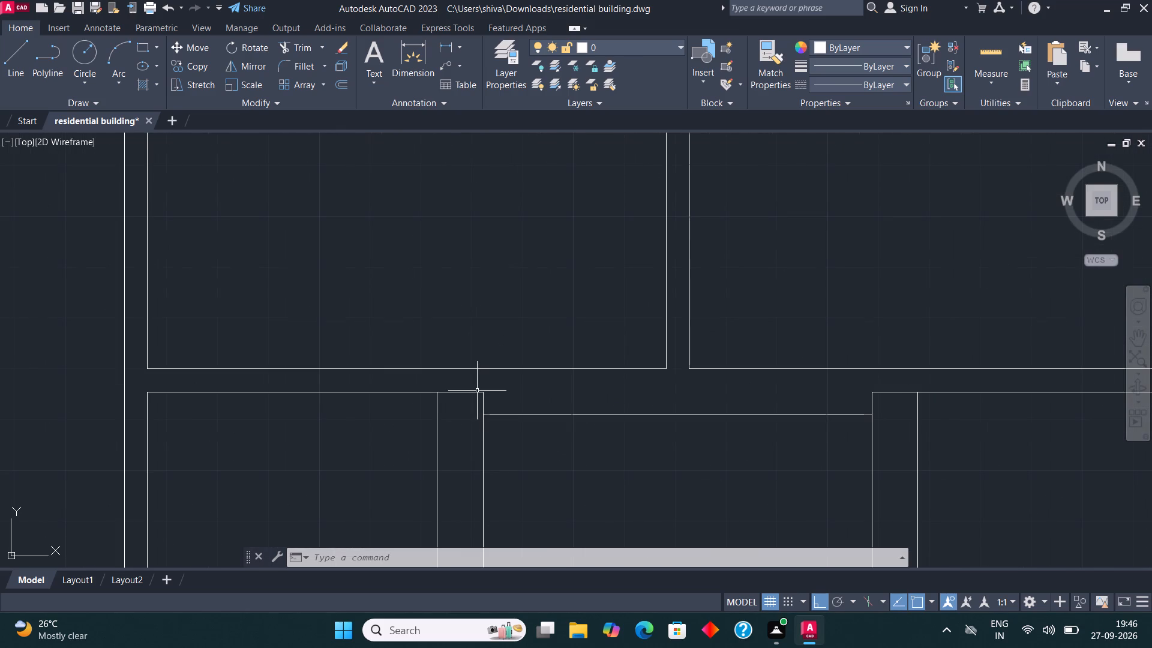
{"action": "scroll", "coordinate": [478, 394], "scroll_direction": "down", "scroll_amount": 1}
{"action": "scroll", "coordinate": [481, 409], "scroll_direction": "up", "scroll_amount": 1}
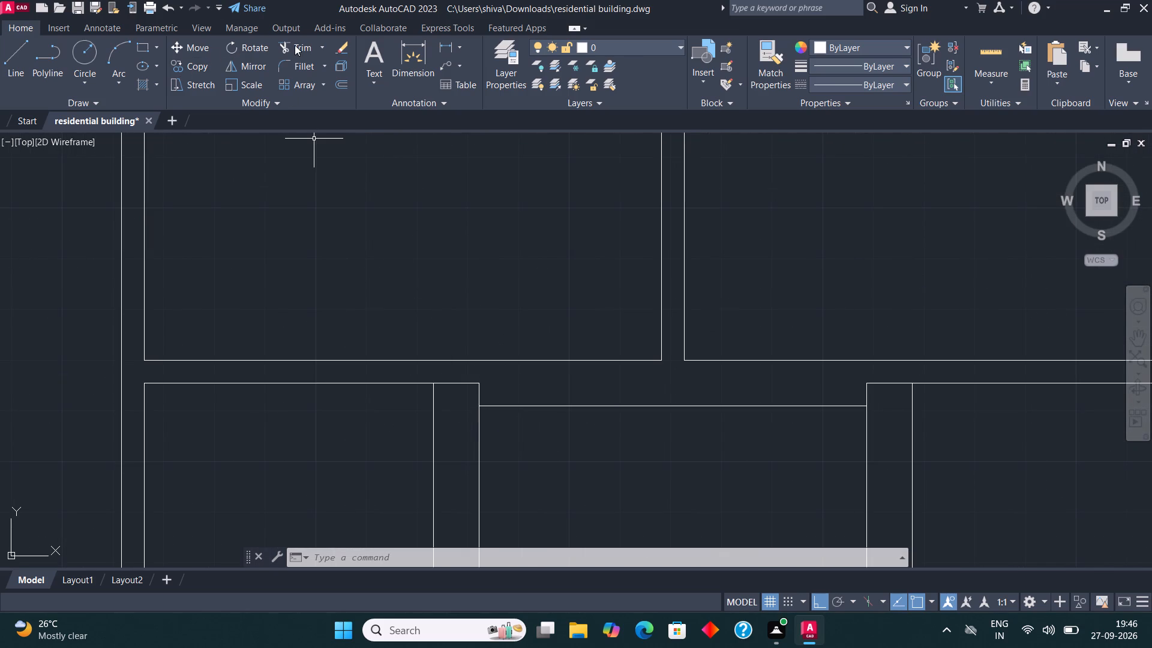
{"action": "left_click", "coordinate": [295, 45]}
{"action": "left_click", "coordinate": [456, 384]}
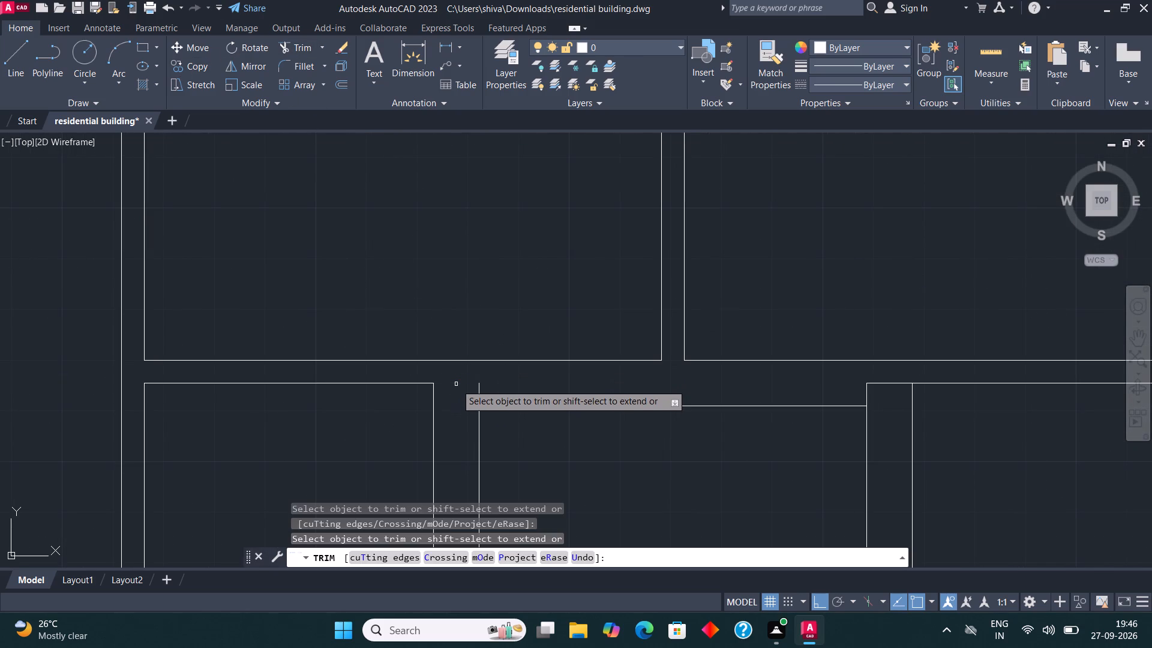
{"action": "scroll", "coordinate": [460, 391], "scroll_direction": "down", "scroll_amount": 5}
{"action": "scroll", "coordinate": [460, 400], "scroll_direction": "up", "scroll_amount": 4}
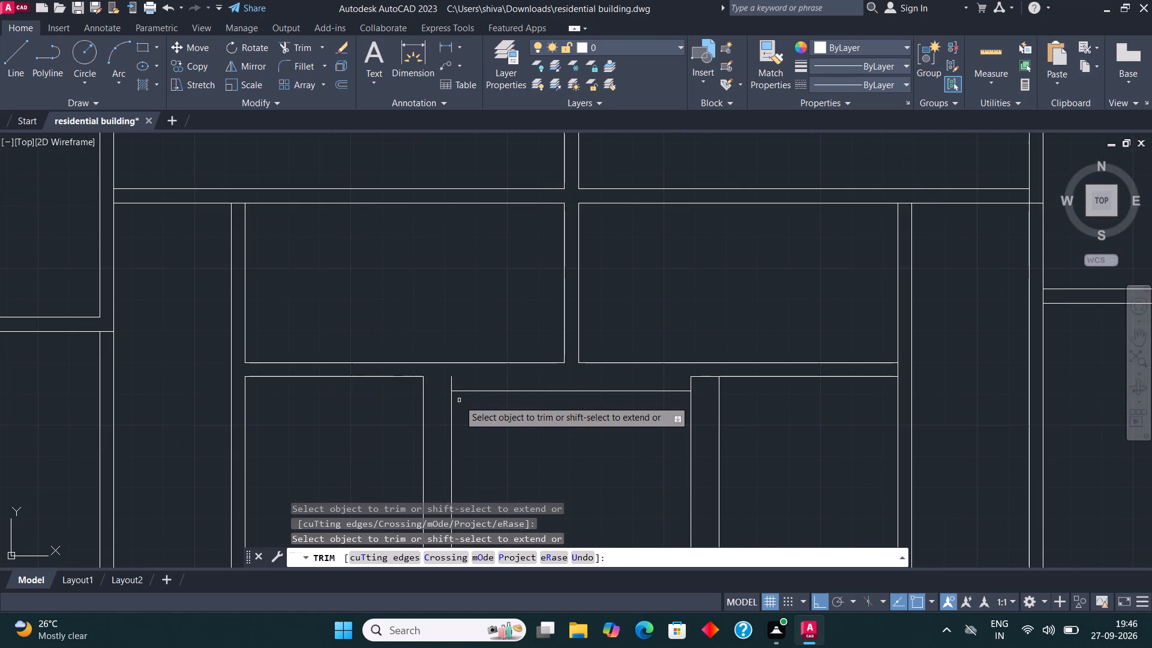
{"action": "key", "text": "Escape"}
Extend the middle compartment's left wall upward with a line, trimmed at the bottom wall line of the central space above.
{"action": "left_click", "coordinate": [5, 64]}
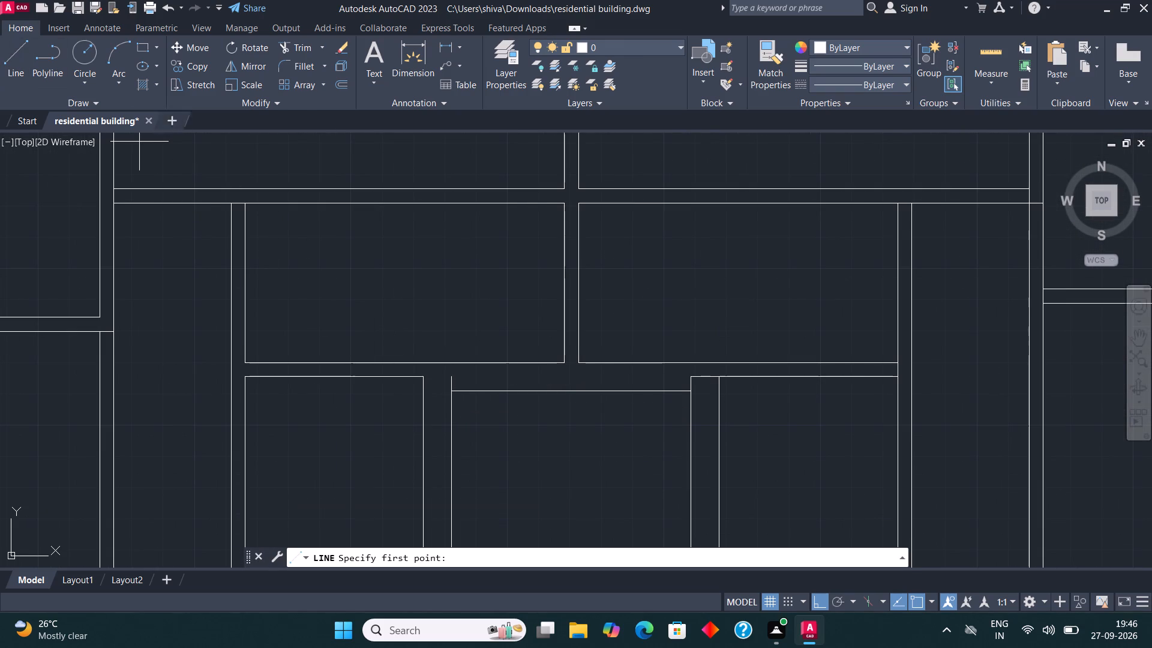
{"action": "left_click", "coordinate": [457, 376]}
{"action": "left_click", "coordinate": [453, 304]}
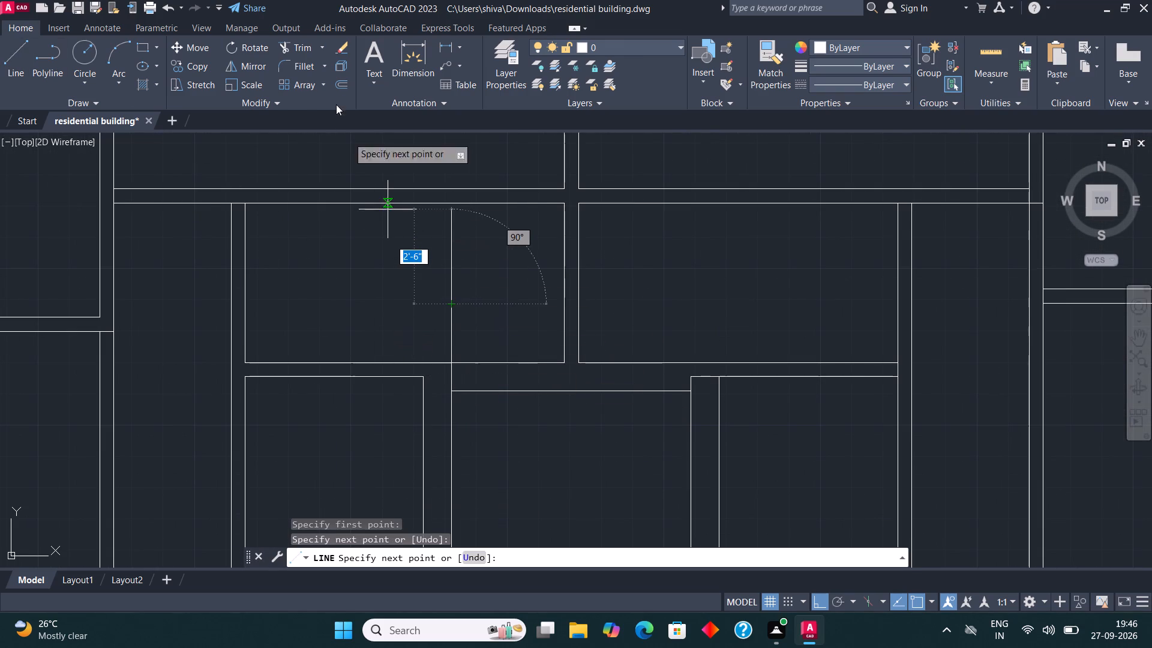
{"action": "left_click", "coordinate": [296, 49]}
{"action": "left_click", "coordinate": [490, 331]}
{"action": "left_click", "coordinate": [389, 327]}
{"action": "scroll", "coordinate": [455, 261], "scroll_direction": "down", "scroll_amount": 2}
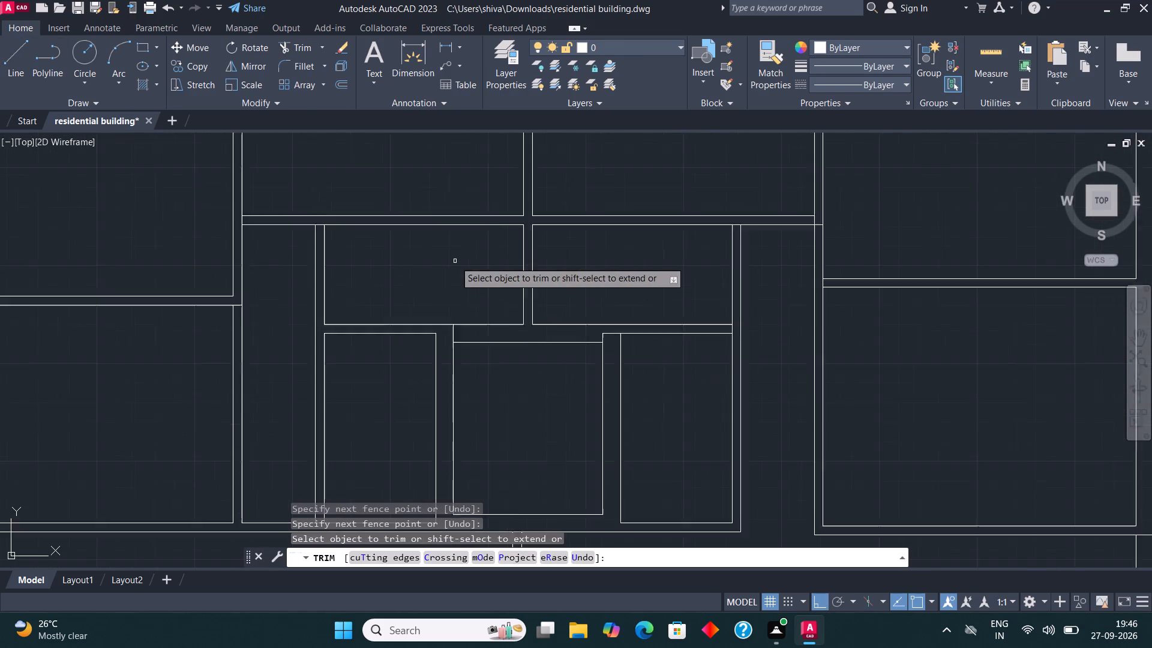
{"action": "scroll", "coordinate": [573, 278], "scroll_direction": "up", "scroll_amount": 1}
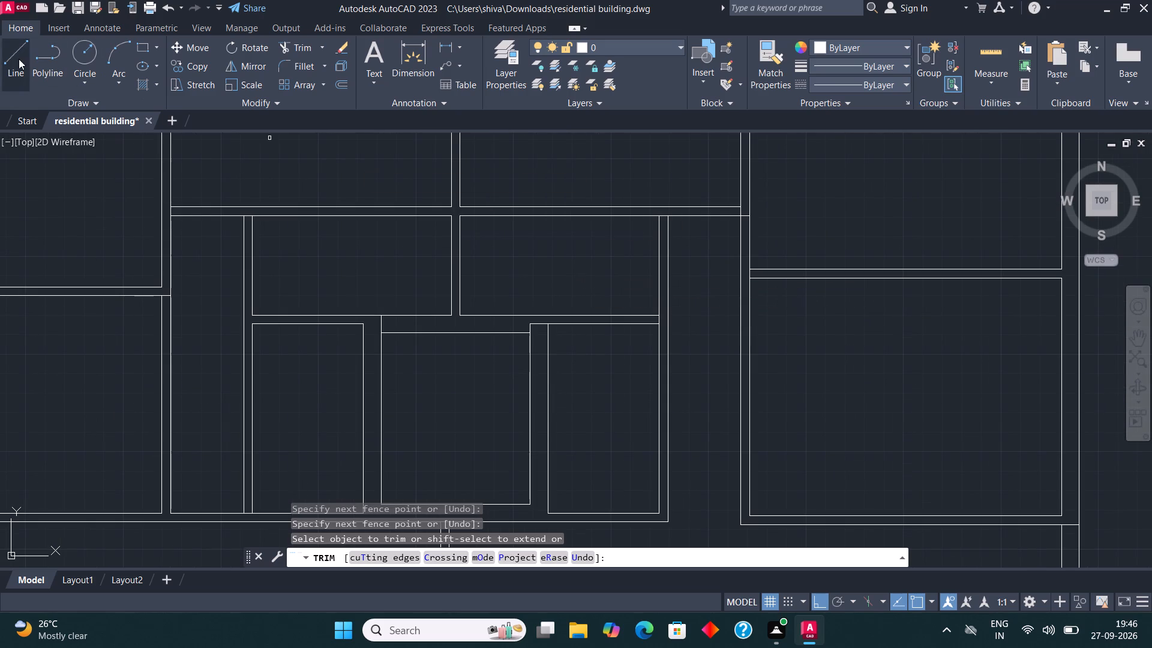
Extend the middle compartment's right wall upward with a line, trimmed at the bottom wall line of the central space above.
{"action": "left_click", "coordinate": [19, 58]}
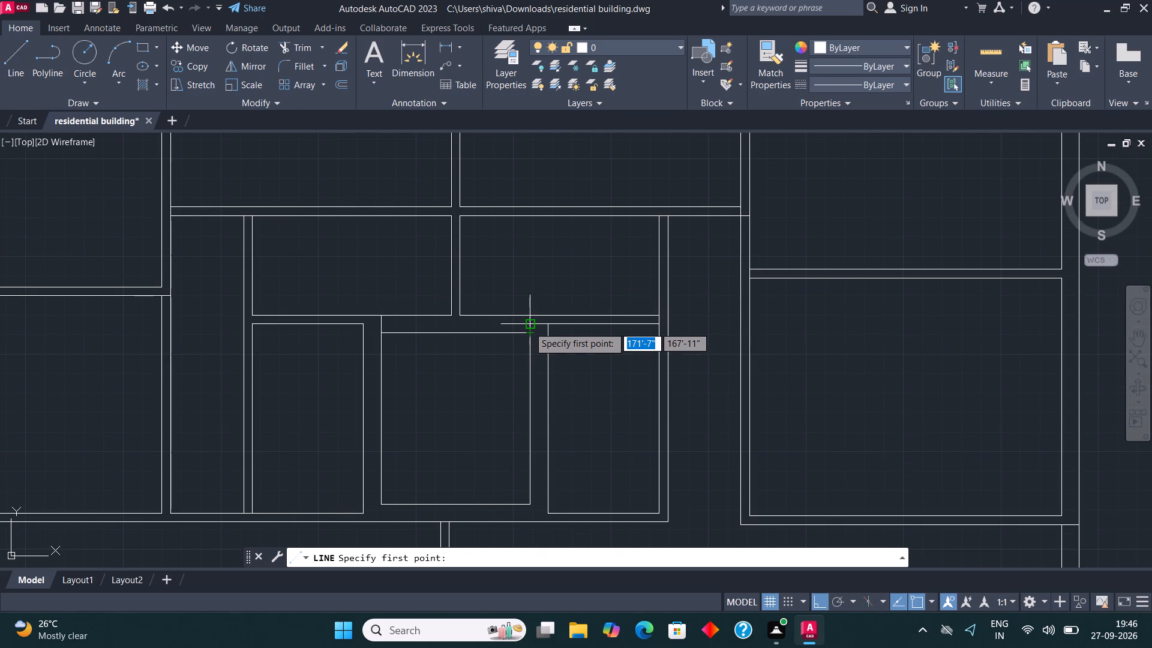
{"action": "left_click", "coordinate": [529, 326]}
{"action": "left_click", "coordinate": [529, 277]}
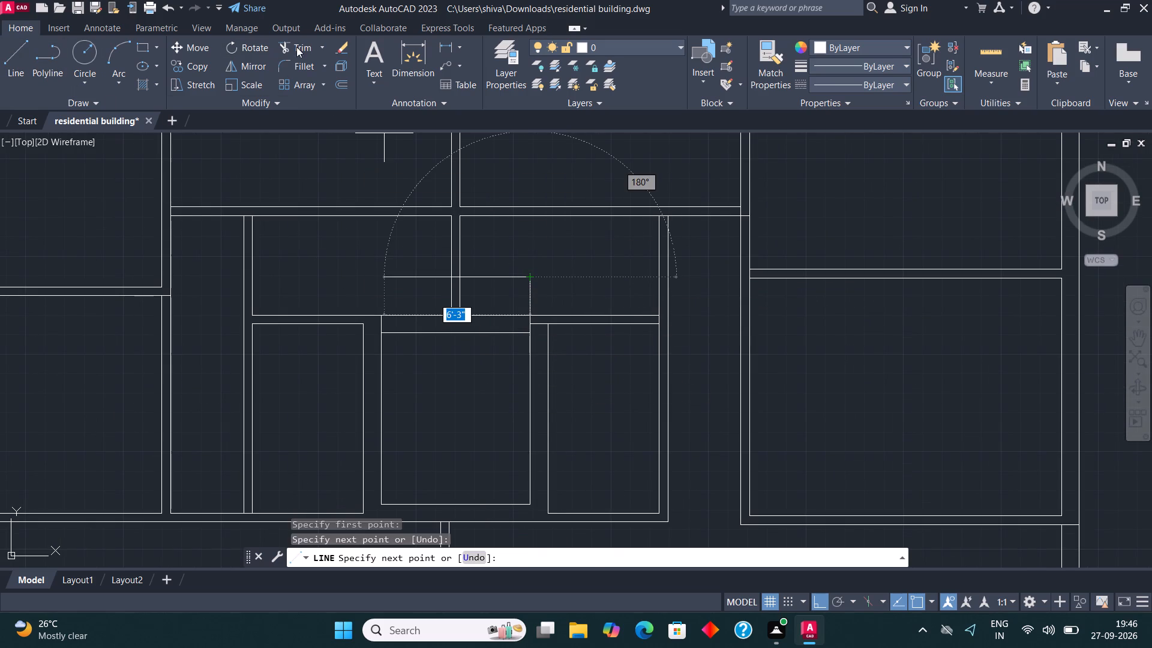
{"action": "left_click", "coordinate": [304, 47]}
{"action": "left_click", "coordinate": [537, 296]}
{"action": "left_click", "coordinate": [520, 290]}
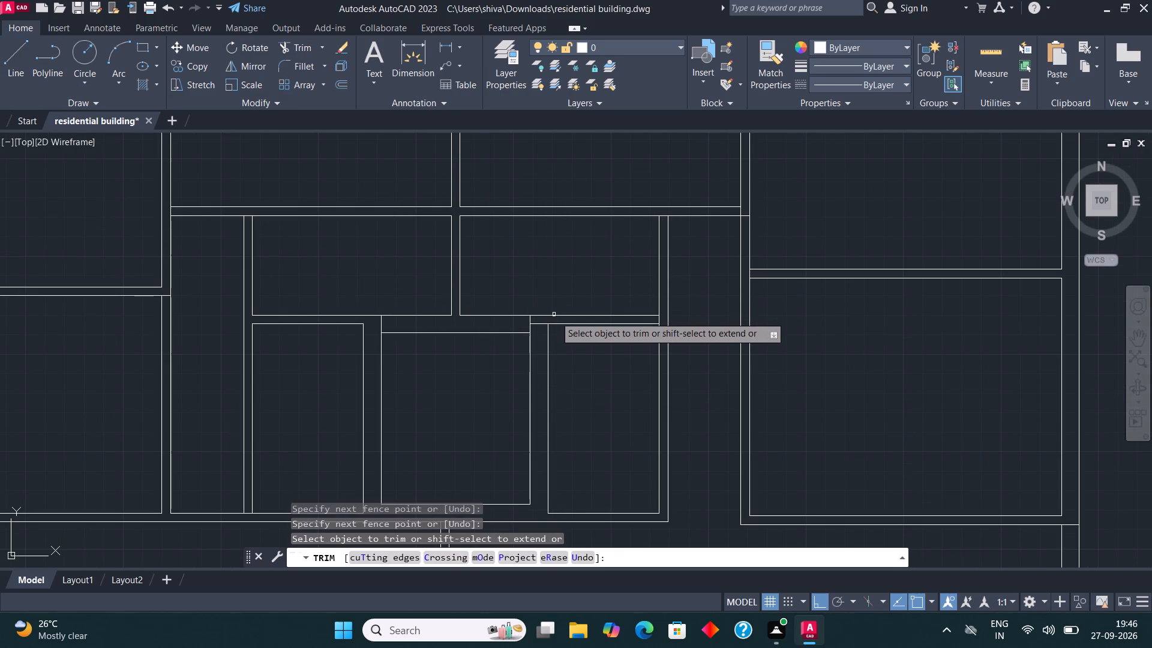
Trim the short upper wall segment bridging the gap between the middle and right compartments.
{"action": "left_click", "coordinate": [539, 325]}
{"action": "key", "text": "Escape"}
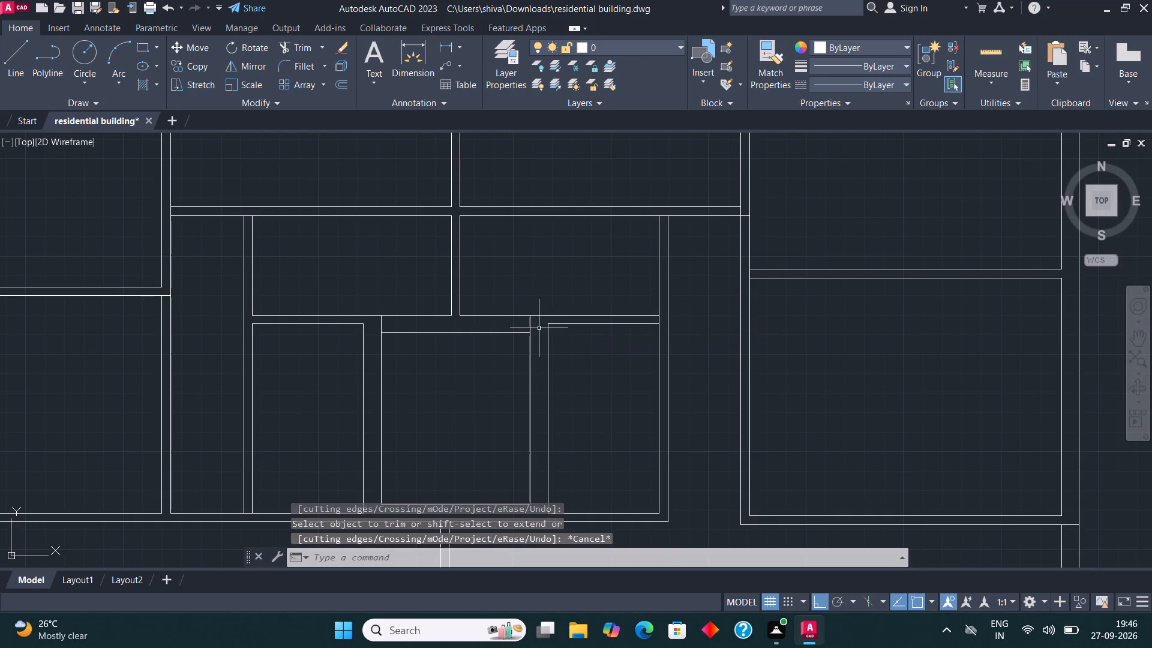
Draw vertical lines down from the lower inner corners of the left and right compartments, crossing the outer bottom wall line.
{"action": "scroll", "coordinate": [553, 307], "scroll_direction": "down", "scroll_amount": 2}
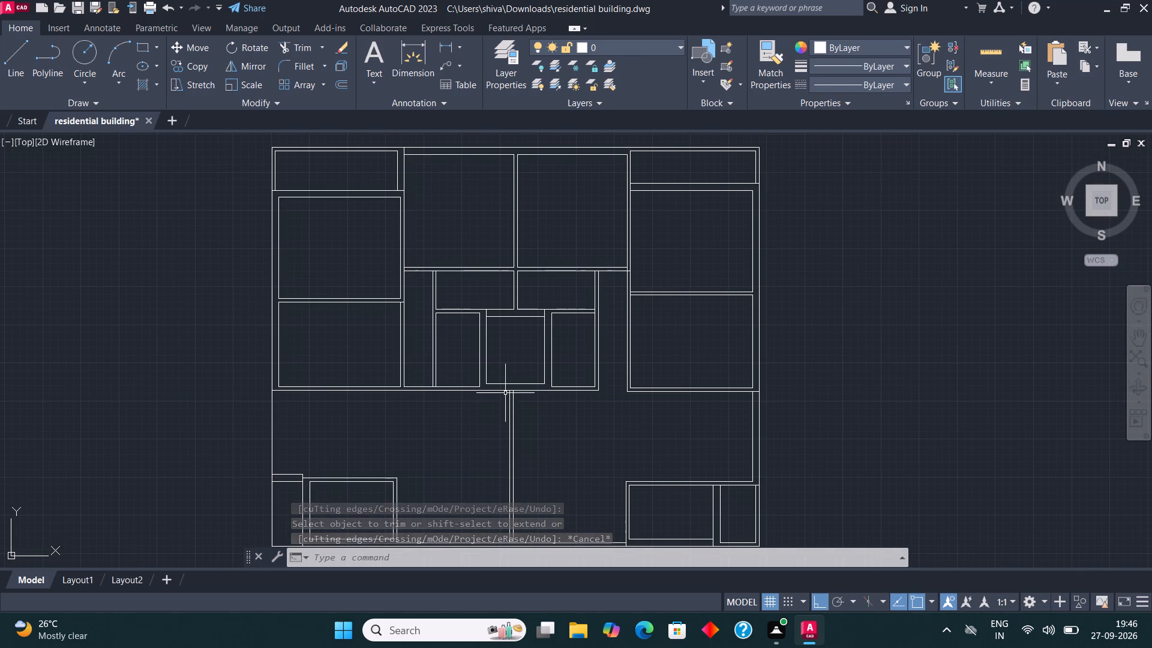
{"action": "scroll", "coordinate": [503, 391], "scroll_direction": "up", "scroll_amount": 2}
{"action": "left_click", "coordinate": [21, 47]}
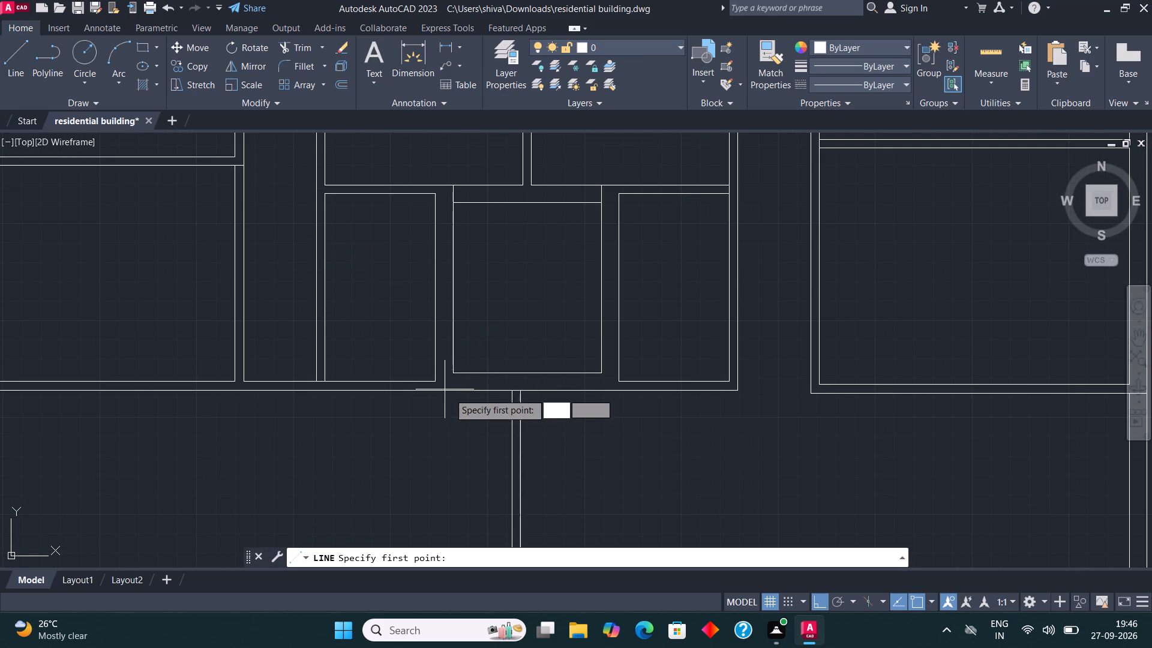
{"action": "left_click", "coordinate": [439, 380]}
{"action": "left_click", "coordinate": [442, 418]}
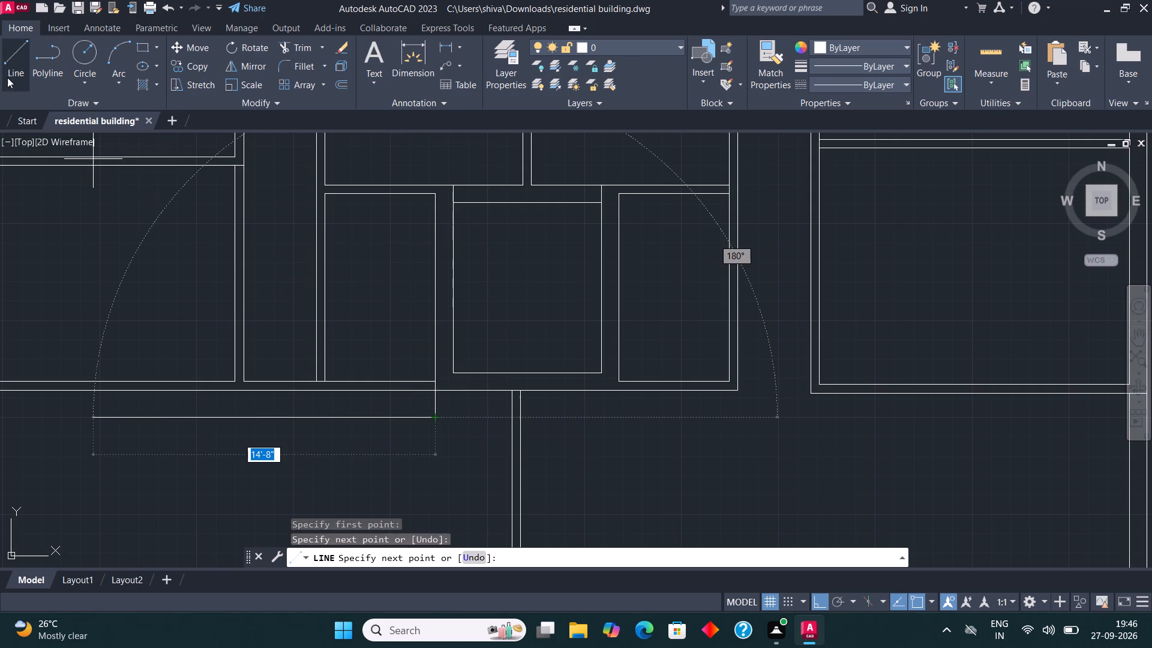
{"action": "left_click", "coordinate": [15, 56]}
{"action": "left_click", "coordinate": [620, 382]}
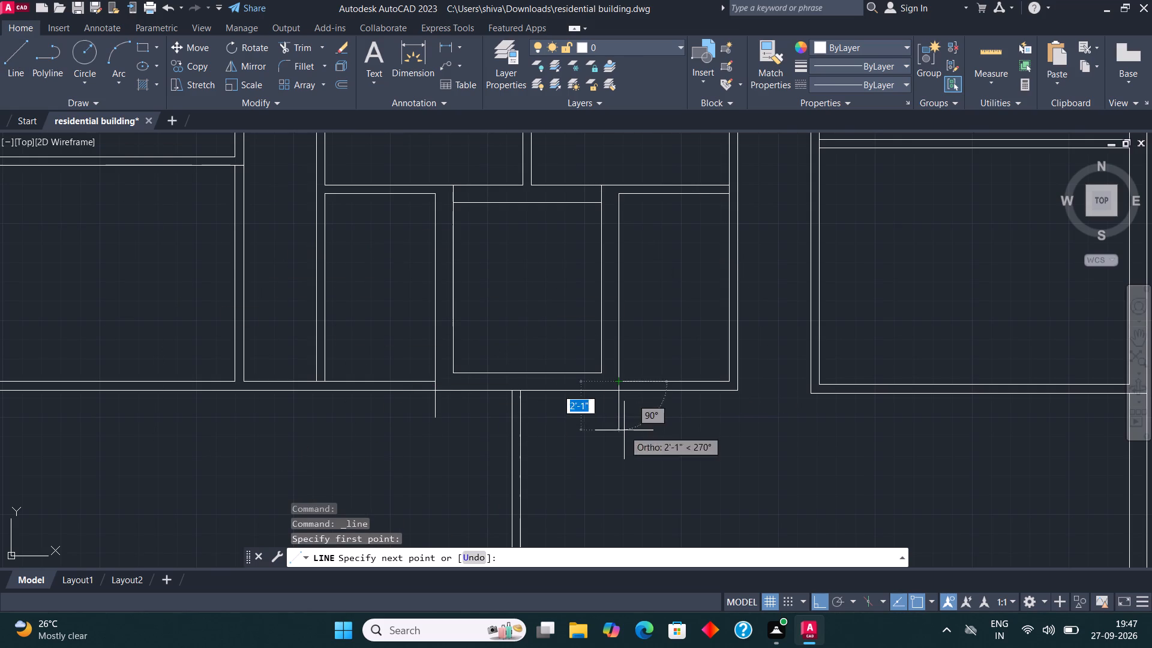
{"action": "left_click", "coordinate": [624, 430]}
Trim both new vertical lines where they overshoot below the outer bottom wall line.
{"action": "left_click", "coordinate": [293, 47]}
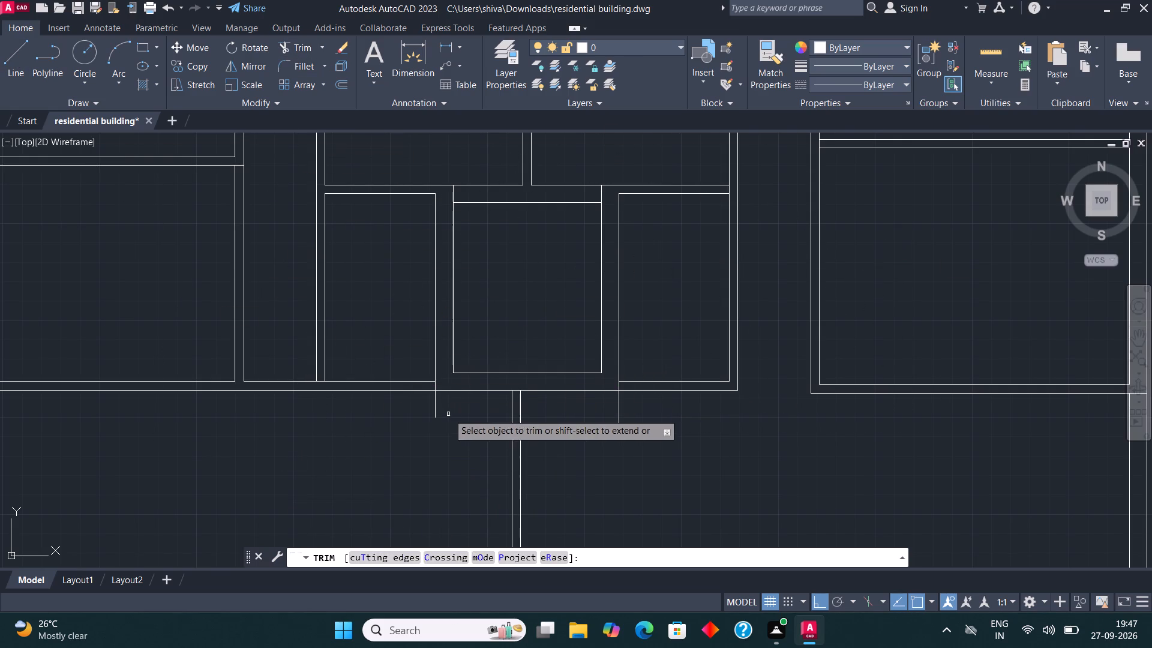
{"action": "left_click", "coordinate": [448, 413]}
{"action": "left_click", "coordinate": [378, 416]}
{"action": "left_click", "coordinate": [599, 410]}
{"action": "left_click", "coordinate": [676, 404]}
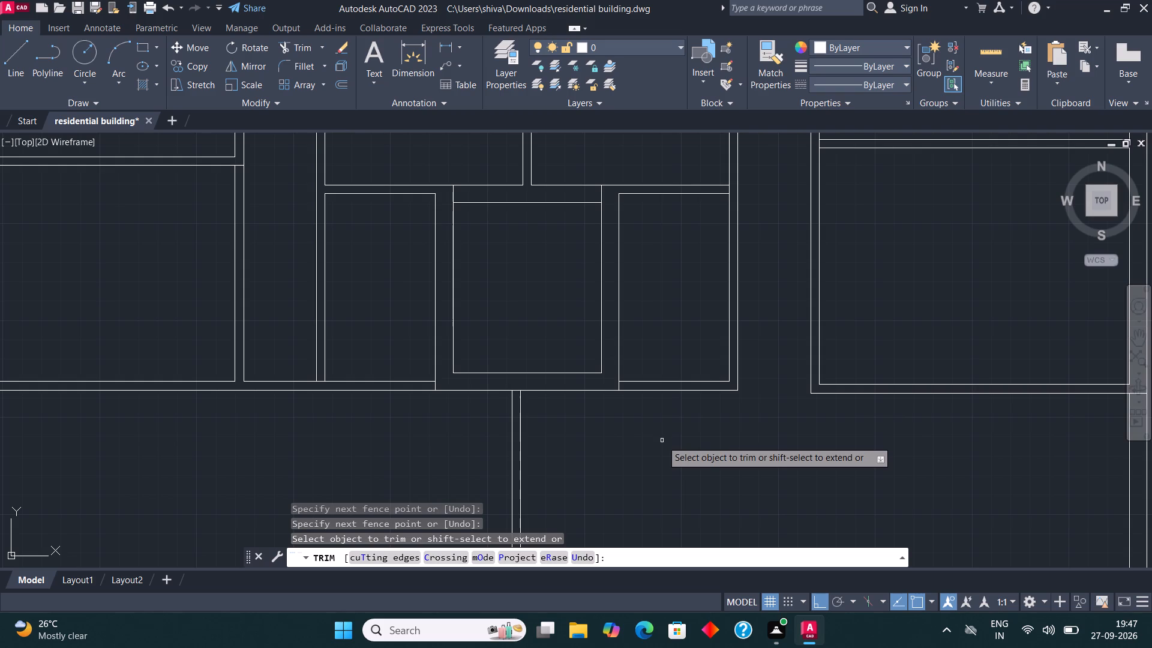
{"action": "key", "text": "Escape"}
Draw a line about 9 feet down from the outer bottom wall below the lower-left room, and a horizontal line across to the lower-right room's left edge.
{"action": "scroll", "coordinate": [505, 260], "scroll_direction": "down", "scroll_amount": 3}
{"action": "scroll", "coordinate": [585, 409], "scroll_direction": "down", "scroll_amount": 1}
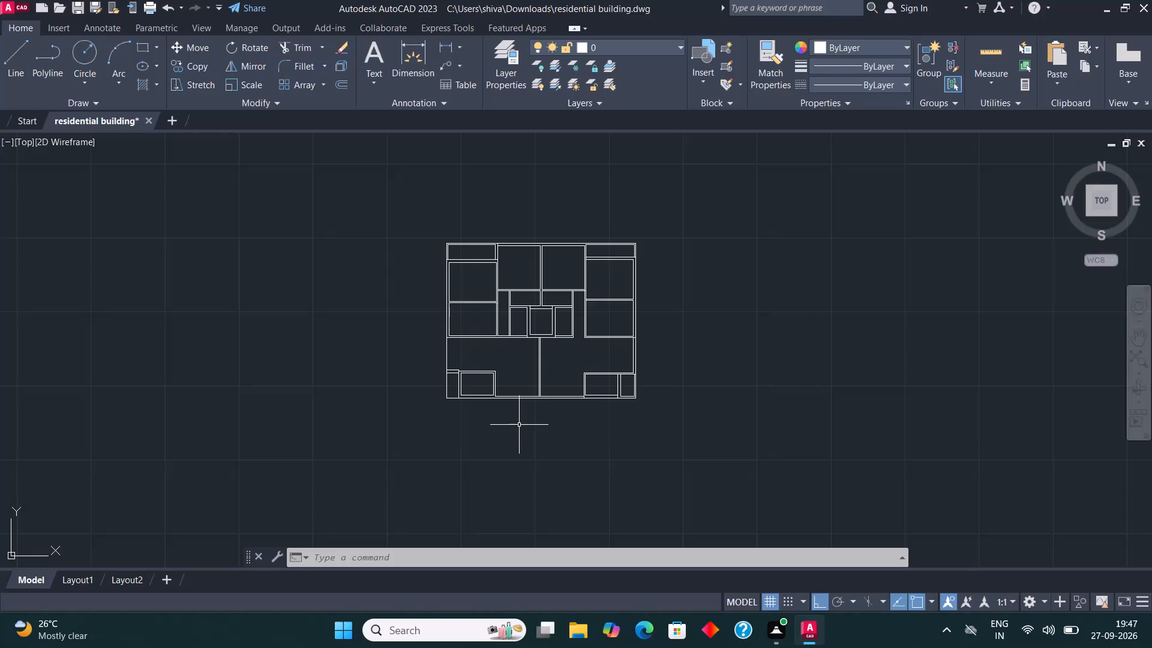
{"action": "scroll", "coordinate": [580, 409], "scroll_direction": "up", "scroll_amount": 1}
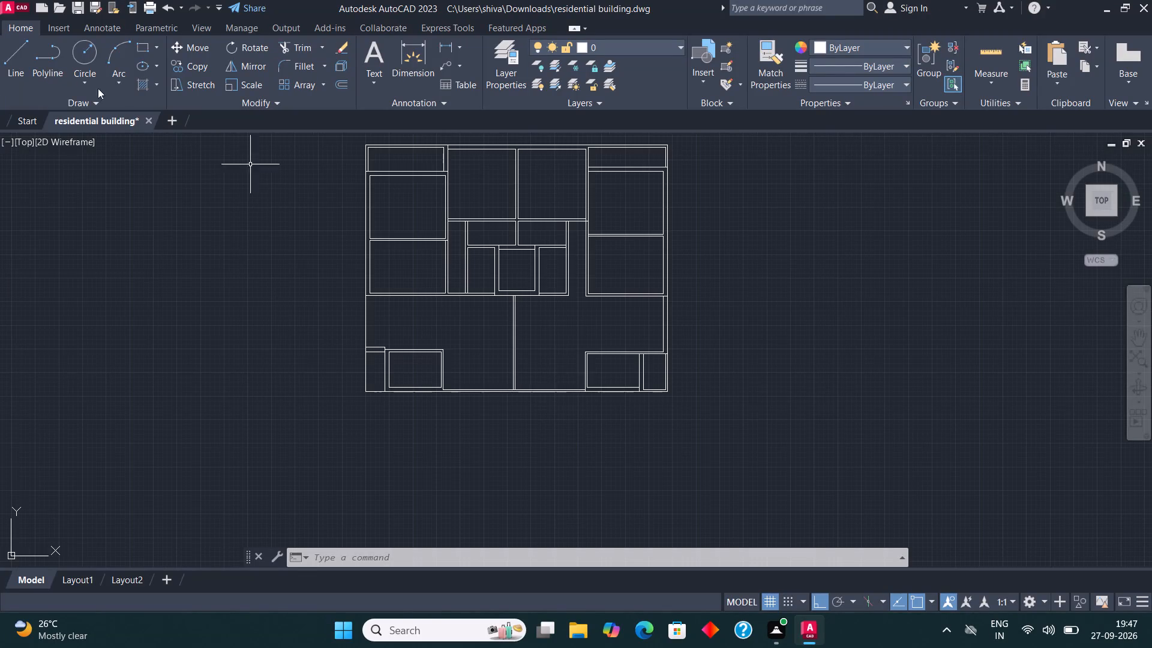
{"action": "left_click", "coordinate": [19, 46]}
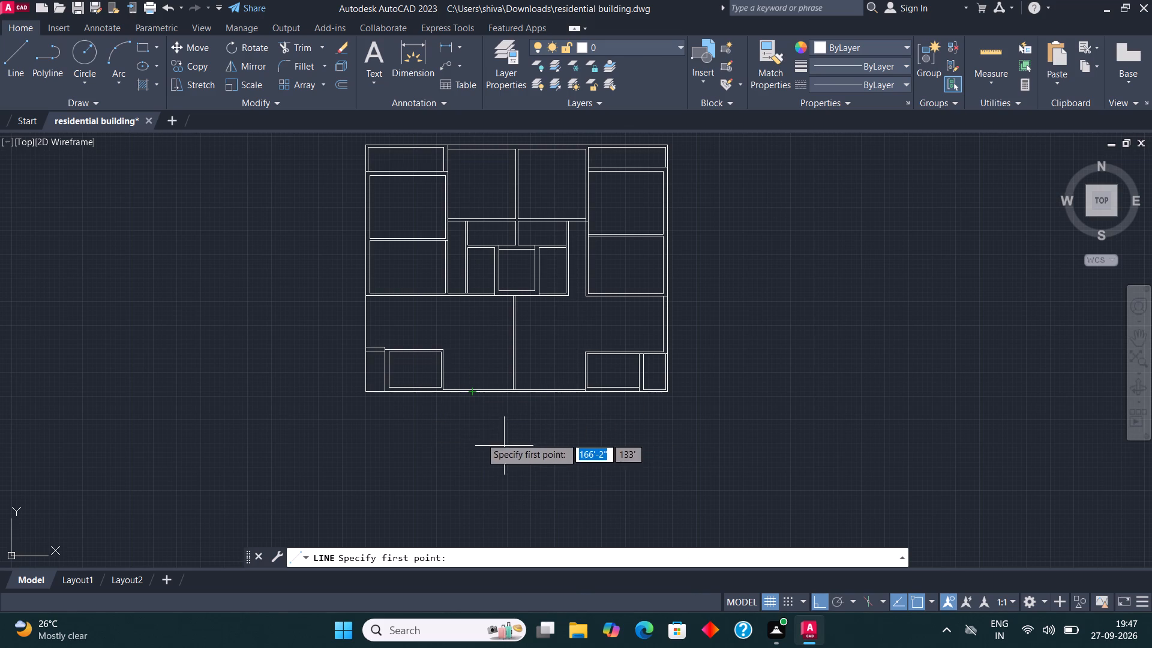
{"action": "left_click", "coordinate": [406, 391]}
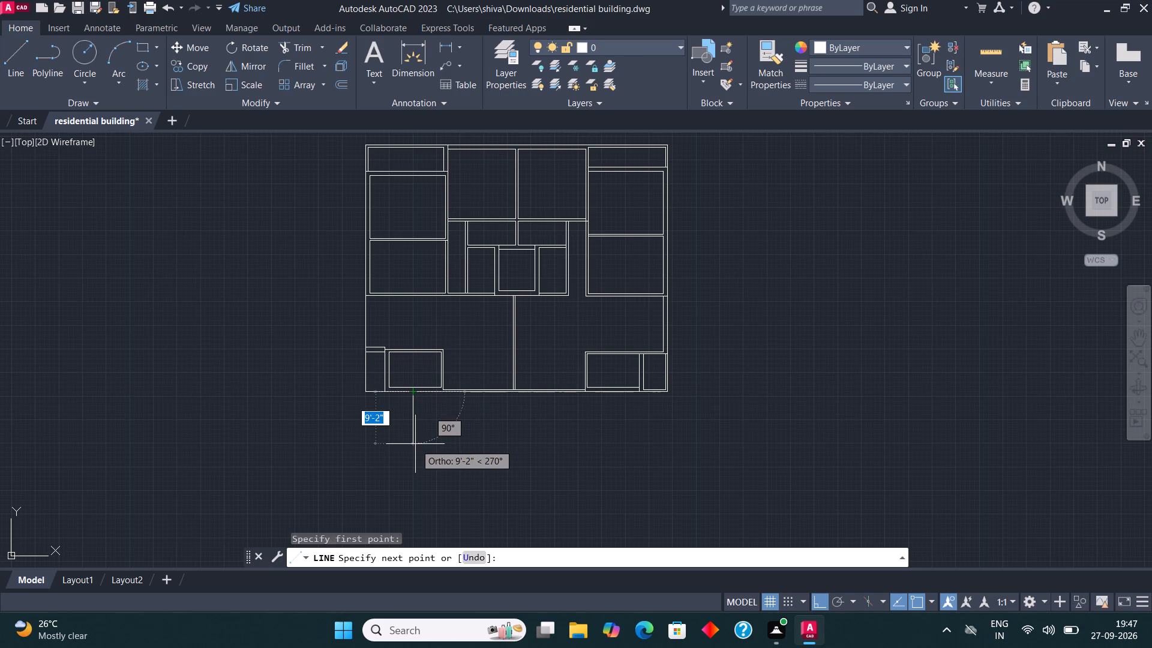
{"action": "scroll", "coordinate": [432, 490], "scroll_direction": "up", "scroll_amount": 1}
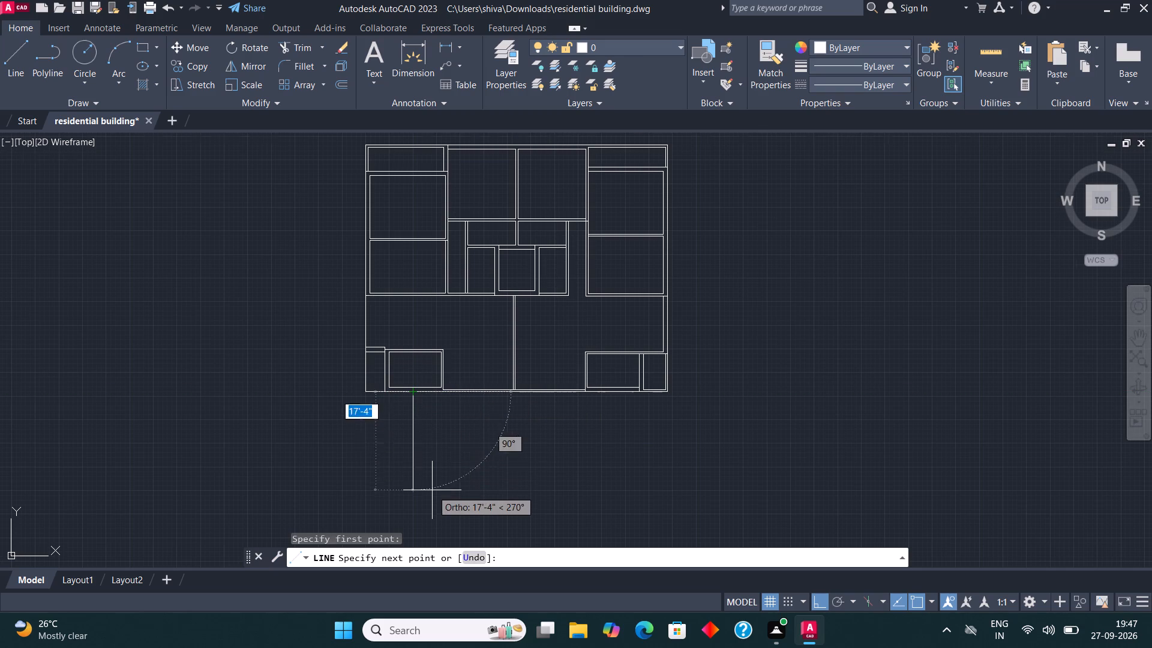
{"action": "scroll", "coordinate": [432, 490], "scroll_direction": "up", "scroll_amount": 1}
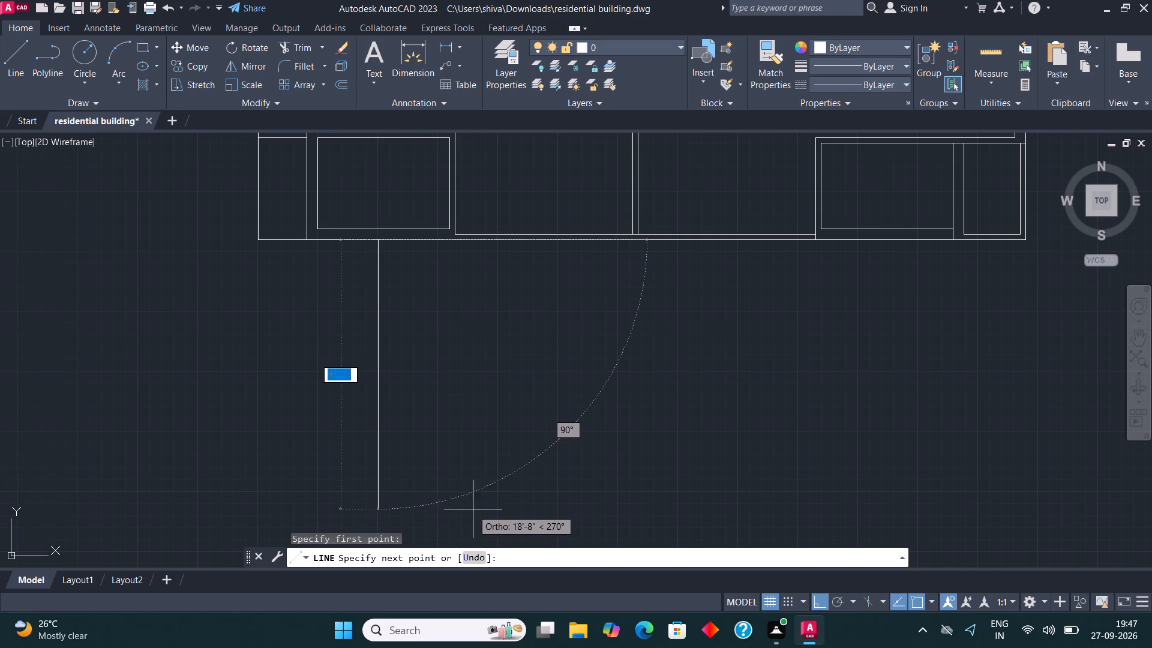
{"action": "scroll", "coordinate": [505, 428], "scroll_direction": "down", "scroll_amount": 2}
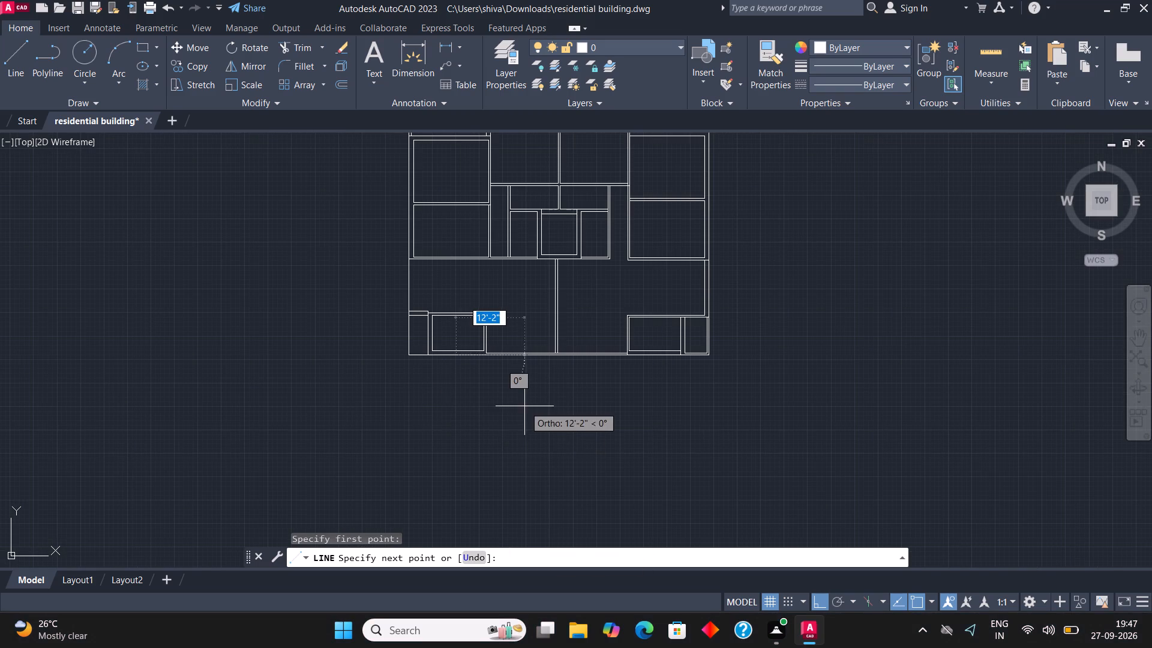
{"action": "scroll", "coordinate": [504, 412], "scroll_direction": "up", "scroll_amount": 2}
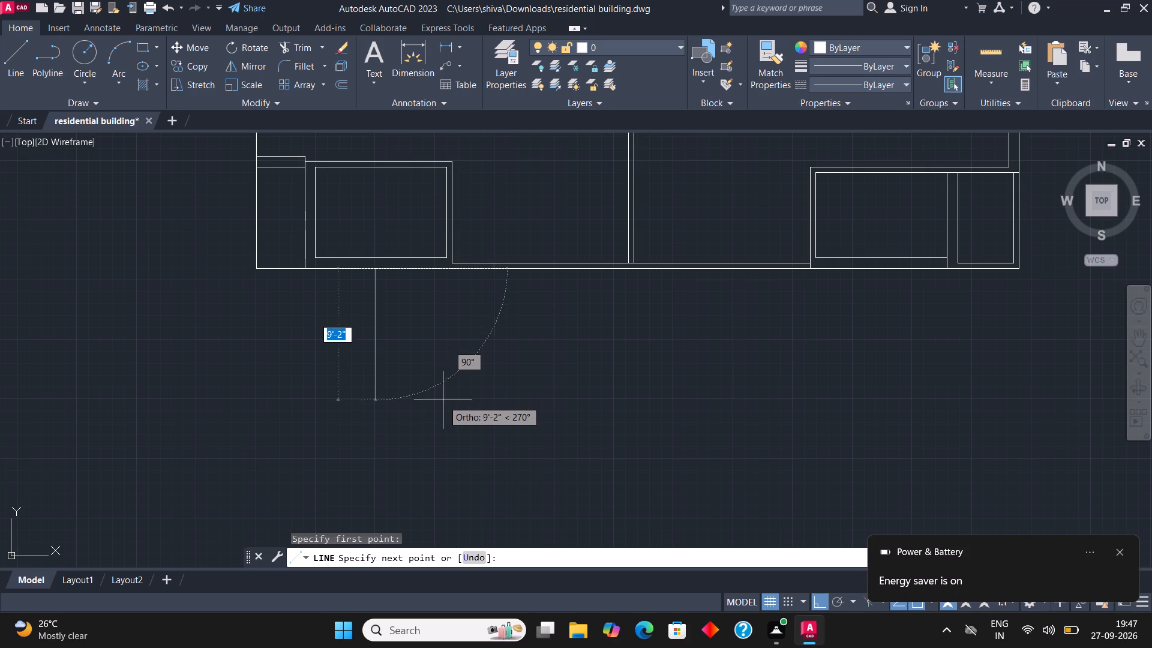
{"action": "left_click", "coordinate": [440, 403]}
{"action": "scroll", "coordinate": [655, 402], "scroll_direction": "down", "scroll_amount": 3}
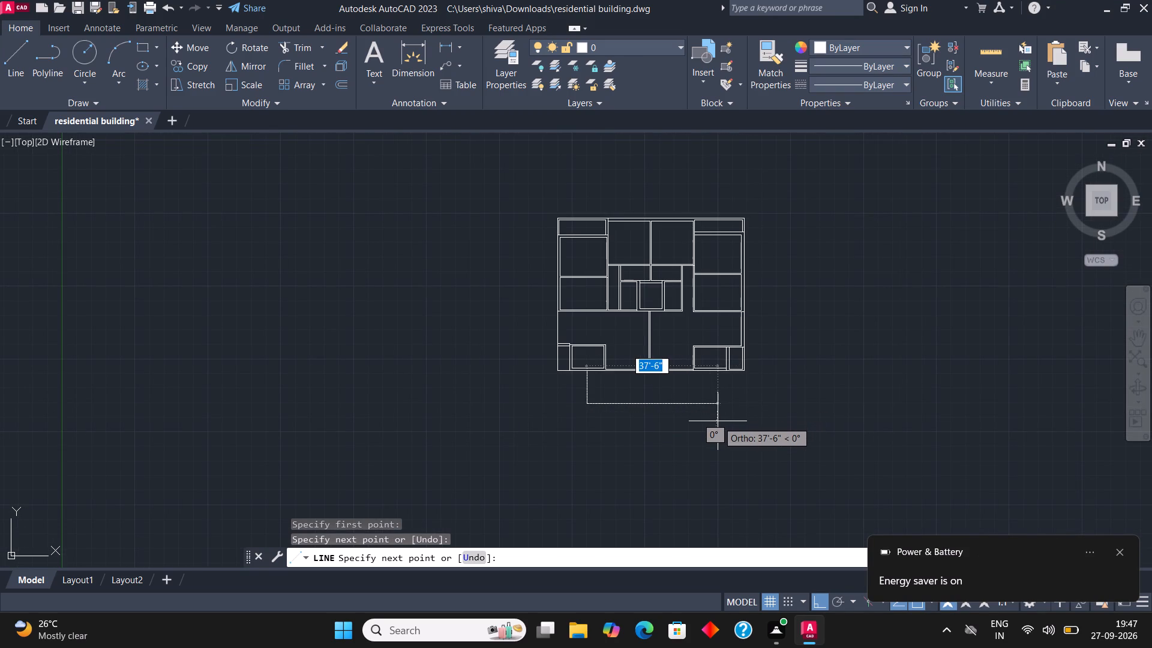
{"action": "left_click", "coordinate": [694, 386]}
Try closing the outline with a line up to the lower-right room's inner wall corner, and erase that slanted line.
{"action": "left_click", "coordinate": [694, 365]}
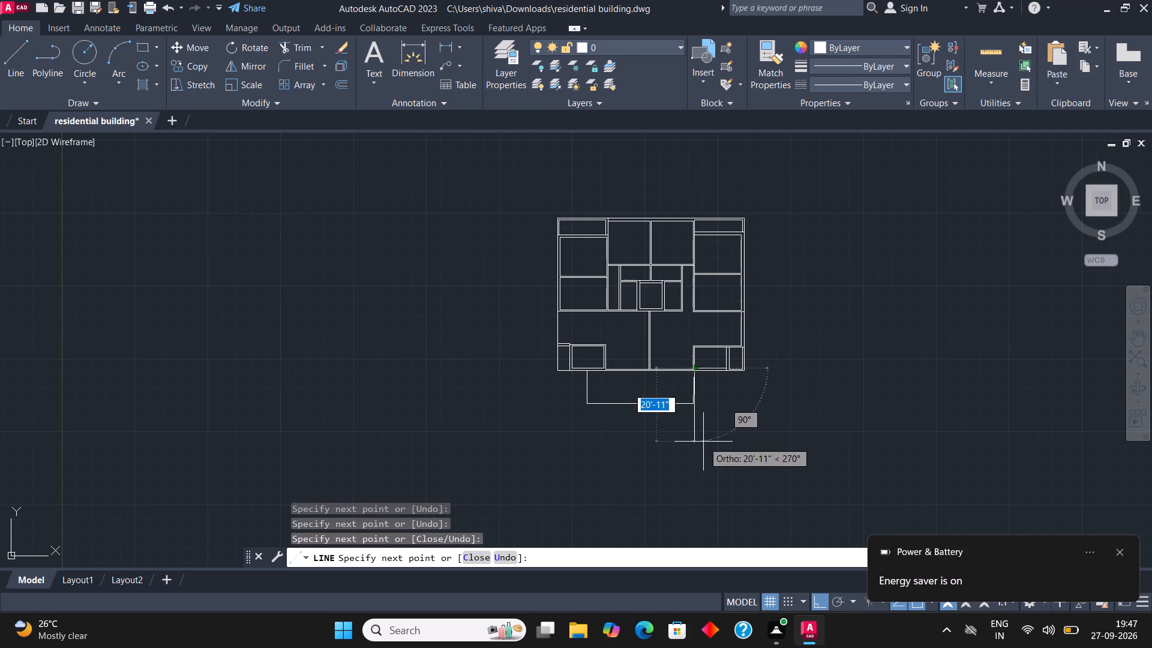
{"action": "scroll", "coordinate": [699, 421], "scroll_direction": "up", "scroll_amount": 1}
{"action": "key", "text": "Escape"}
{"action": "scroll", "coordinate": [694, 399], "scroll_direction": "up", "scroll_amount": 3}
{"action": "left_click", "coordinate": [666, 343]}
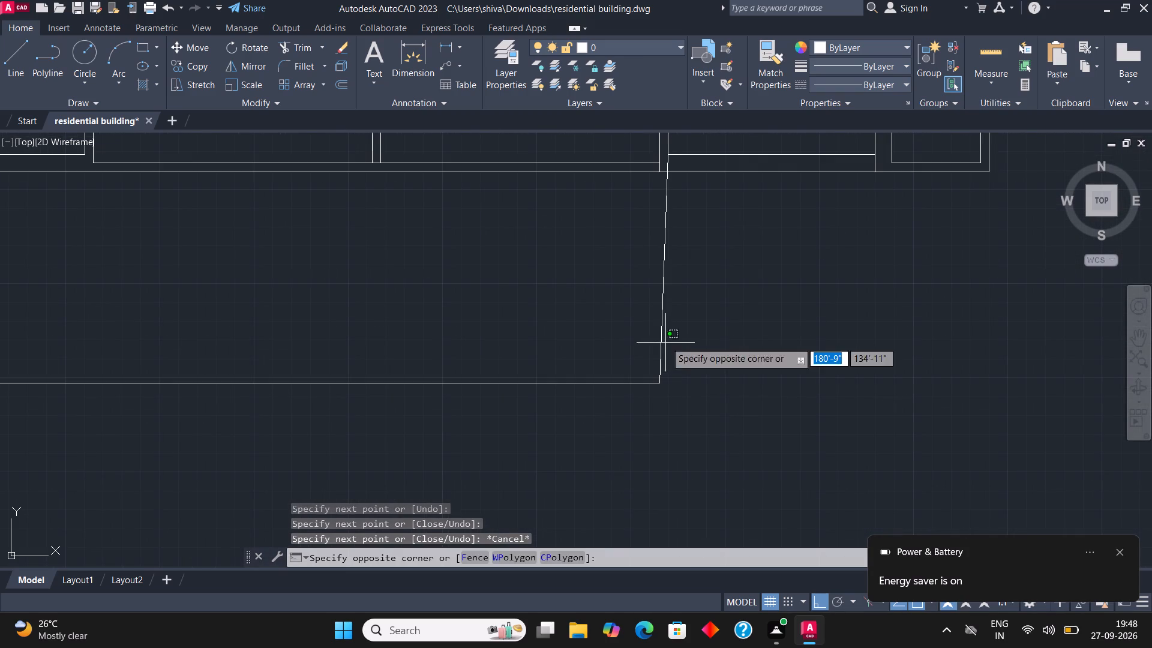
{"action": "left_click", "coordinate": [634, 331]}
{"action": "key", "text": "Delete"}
Draw a vertical line down from the lower-right room's bottom-left wall corner, trimmed where it overshoots the outline's bottom line.
{"action": "scroll", "coordinate": [656, 356], "scroll_direction": "down", "scroll_amount": 3}
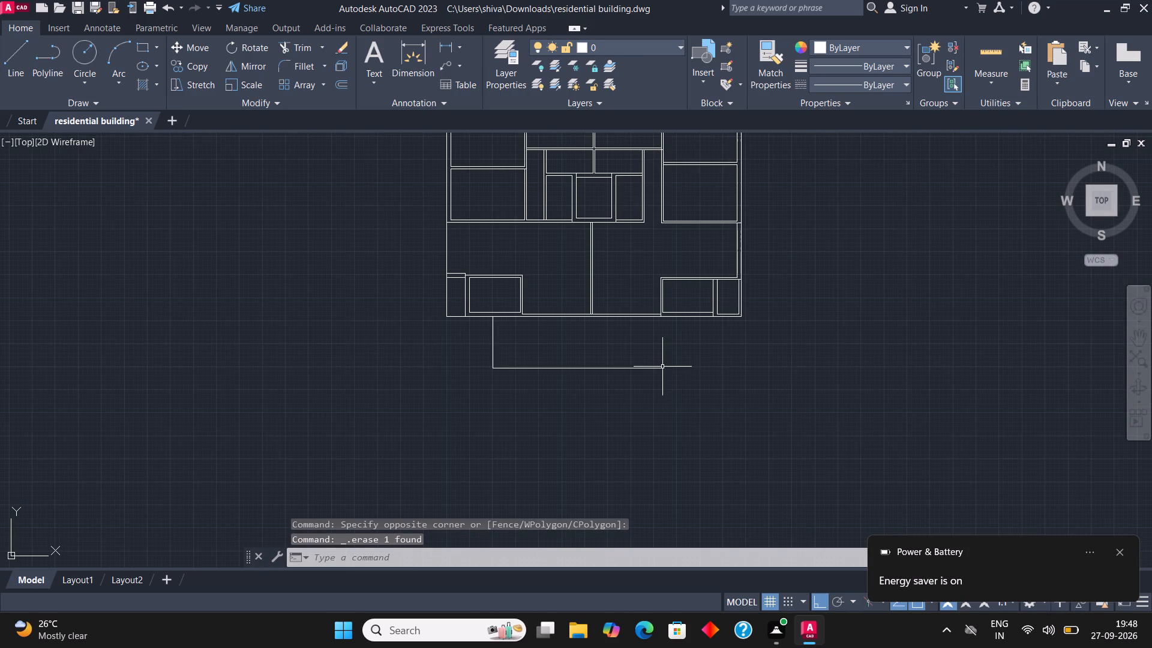
{"action": "scroll", "coordinate": [700, 413], "scroll_direction": "down", "scroll_amount": 1}
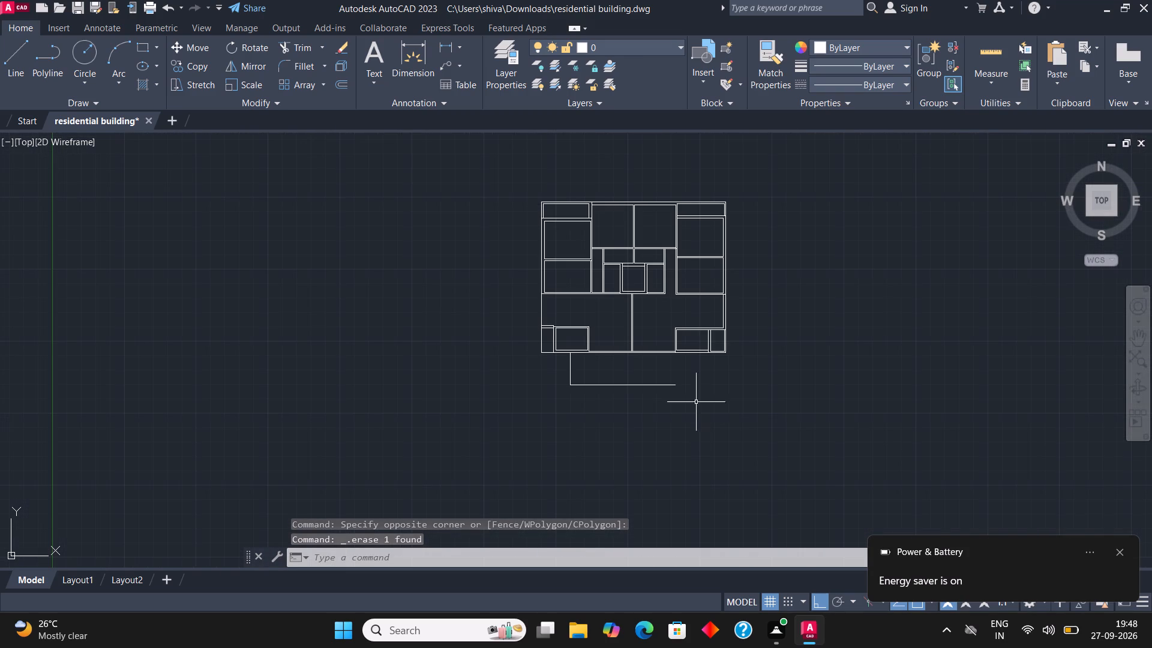
{"action": "scroll", "coordinate": [681, 373], "scroll_direction": "up", "scroll_amount": 1}
{"action": "left_click", "coordinate": [10, 56]}
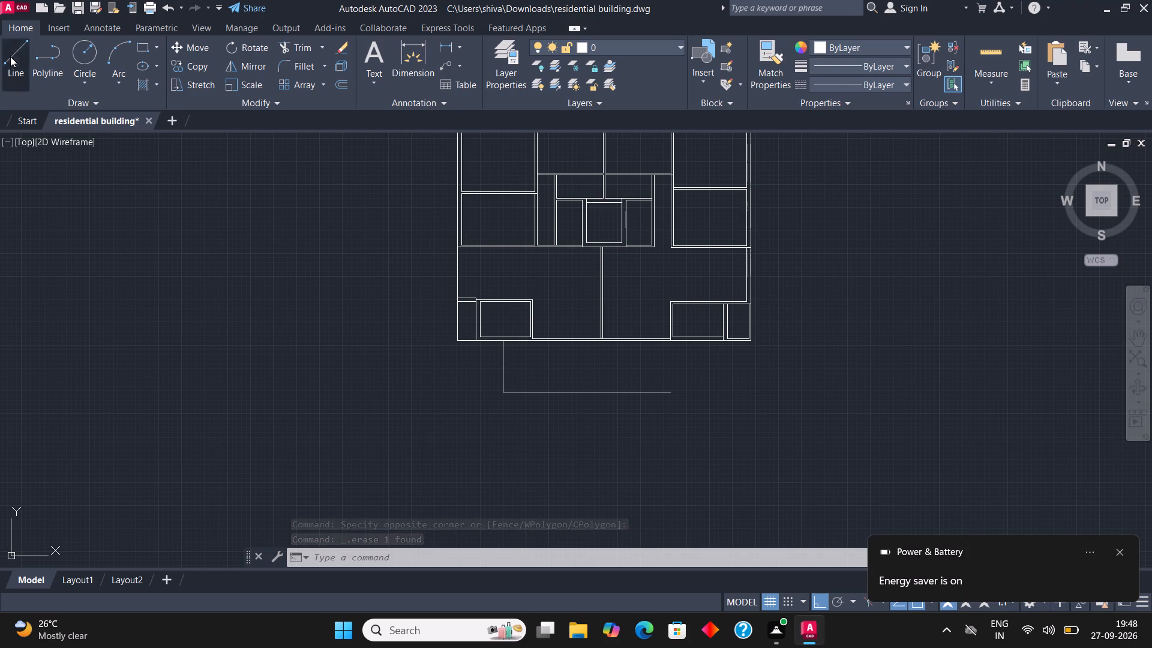
{"action": "left_click", "coordinate": [669, 338]}
{"action": "left_click", "coordinate": [669, 426]}
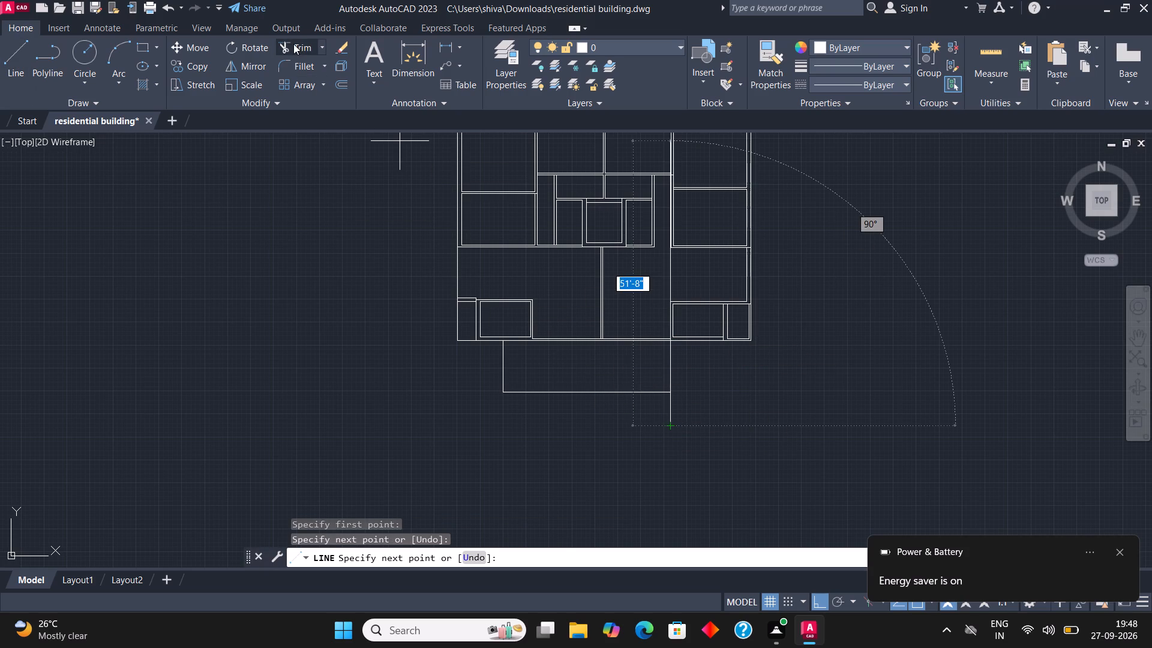
{"action": "left_click", "coordinate": [293, 44]}
{"action": "left_click", "coordinate": [673, 406]}
{"action": "left_click", "coordinate": [635, 411]}
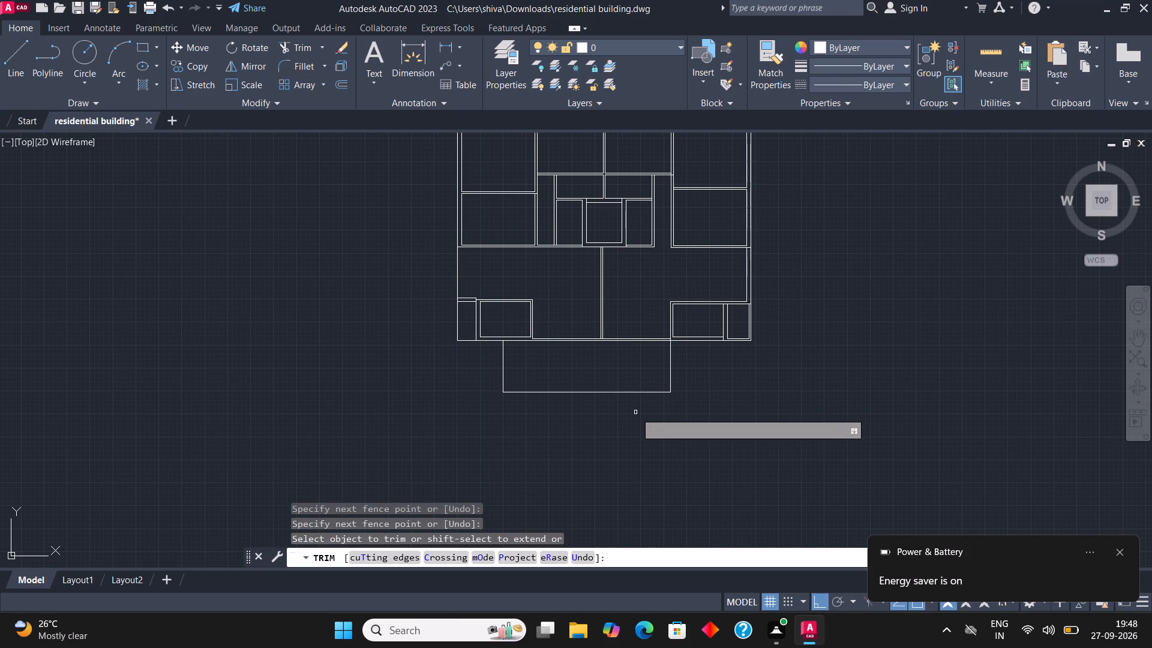
{"action": "key", "text": "Escape"}
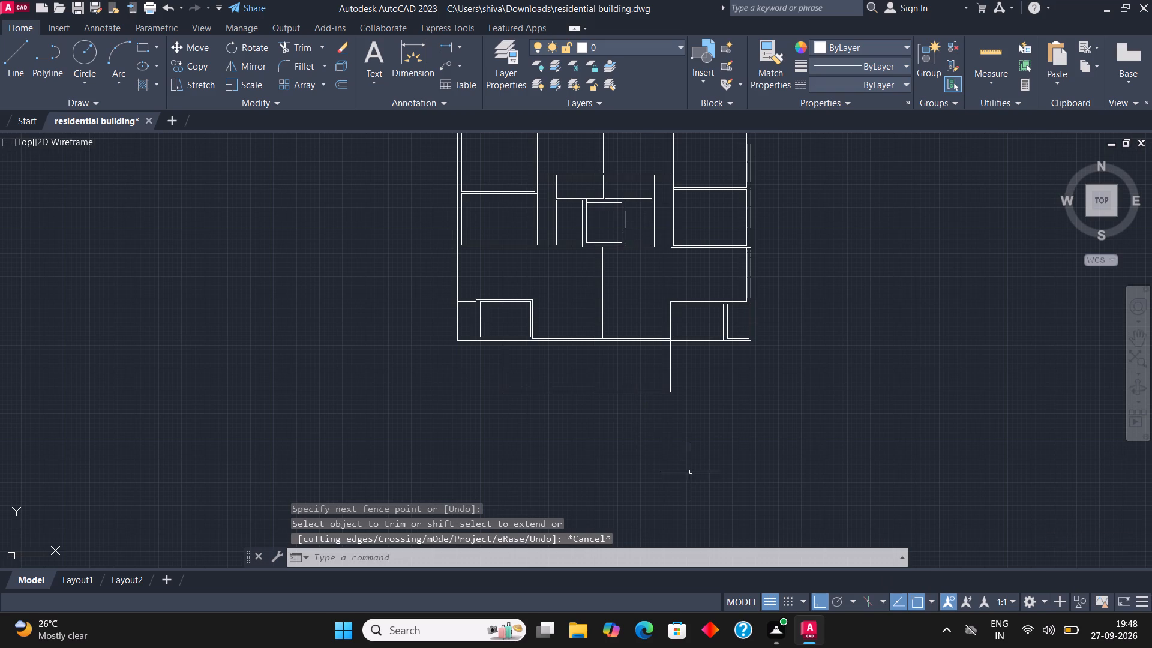
Shift the outline's right vertical line slightly outward to the right, under the lower-right room.
{"action": "scroll", "coordinate": [691, 479], "scroll_direction": "down", "scroll_amount": 1}
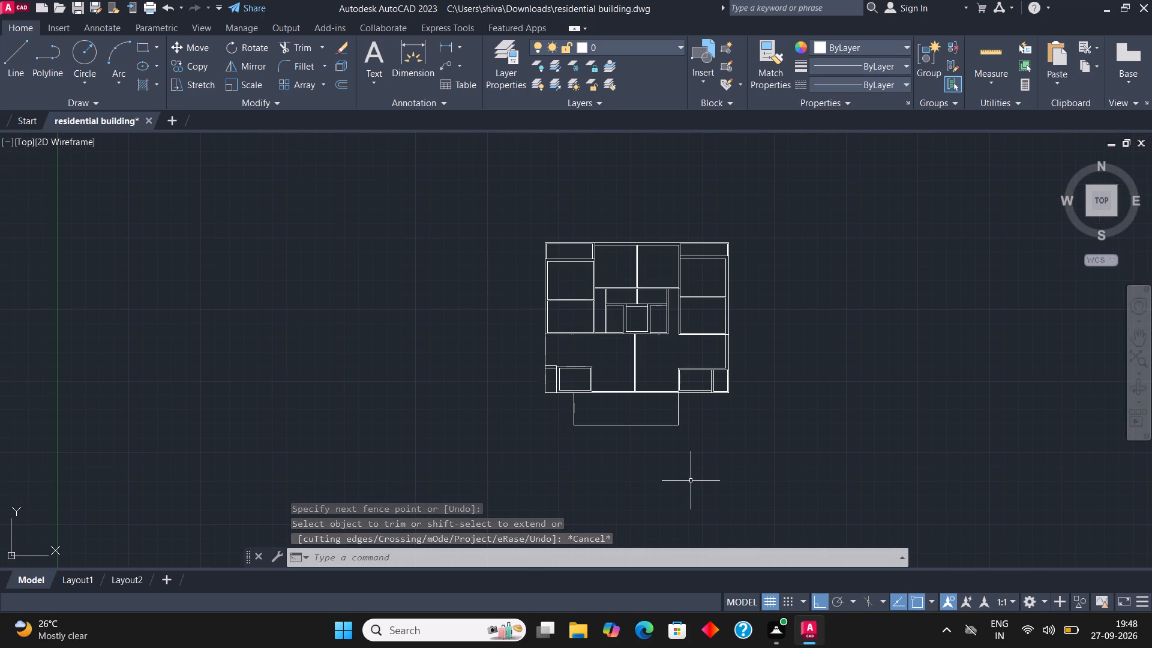
{"action": "scroll", "coordinate": [680, 396], "scroll_direction": "up", "scroll_amount": 1}
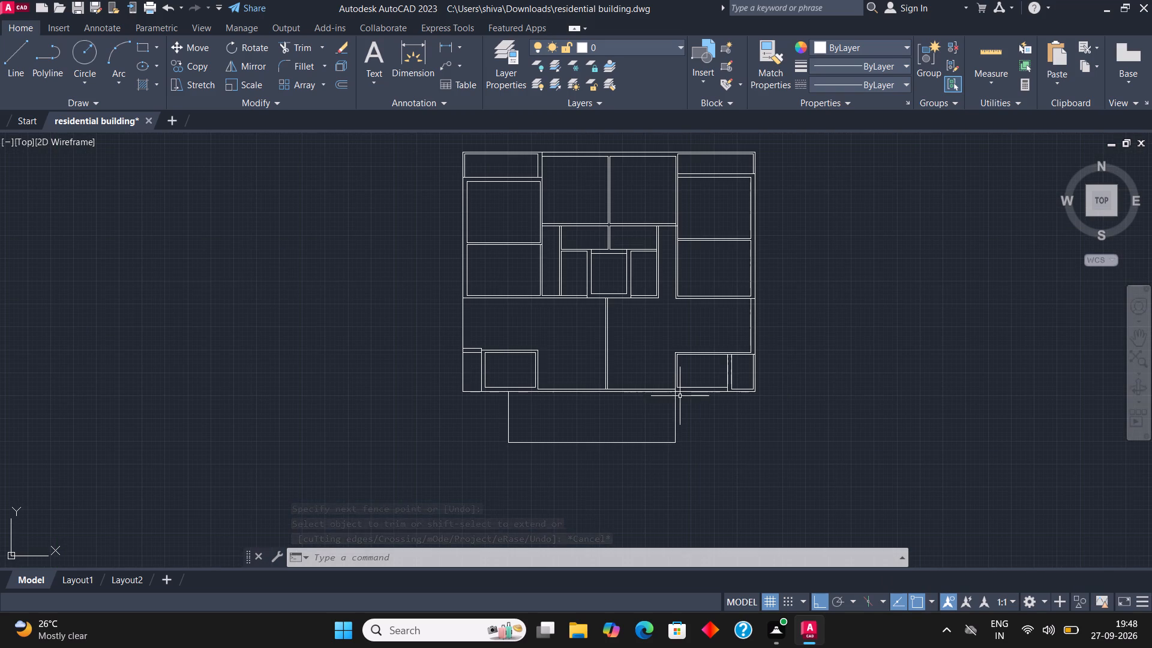
{"action": "left_click", "coordinate": [676, 415]}
{"action": "scroll", "coordinate": [704, 422], "scroll_direction": "up", "scroll_amount": 2}
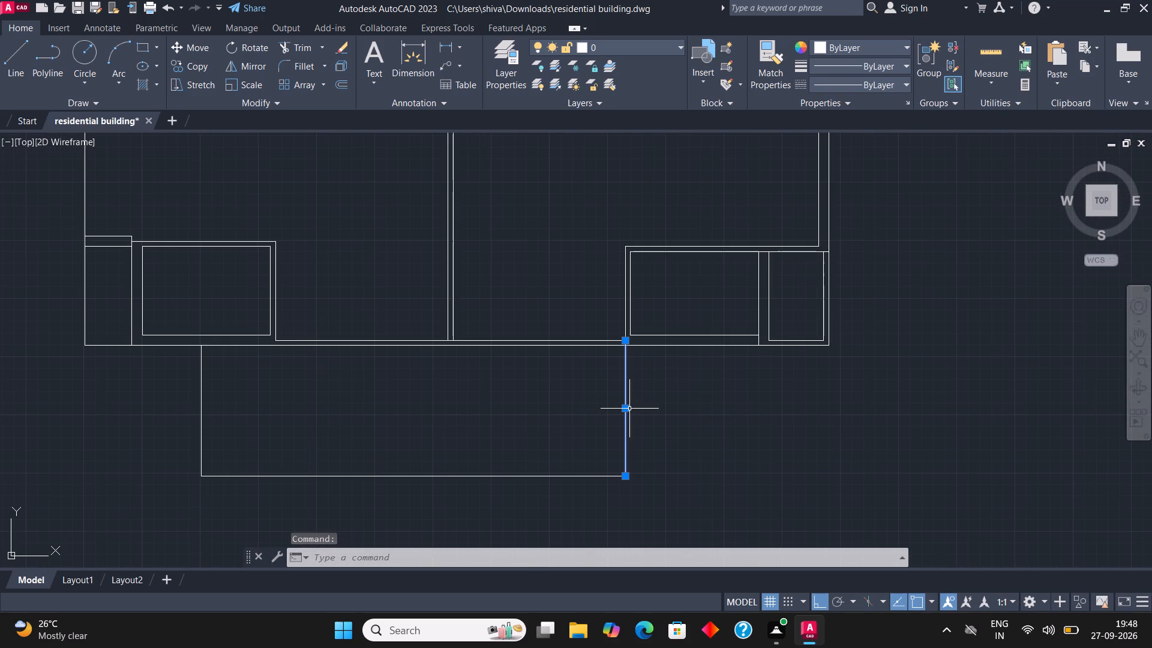
{"action": "left_click", "coordinate": [626, 407]}
{"action": "left_click", "coordinate": [645, 409]}
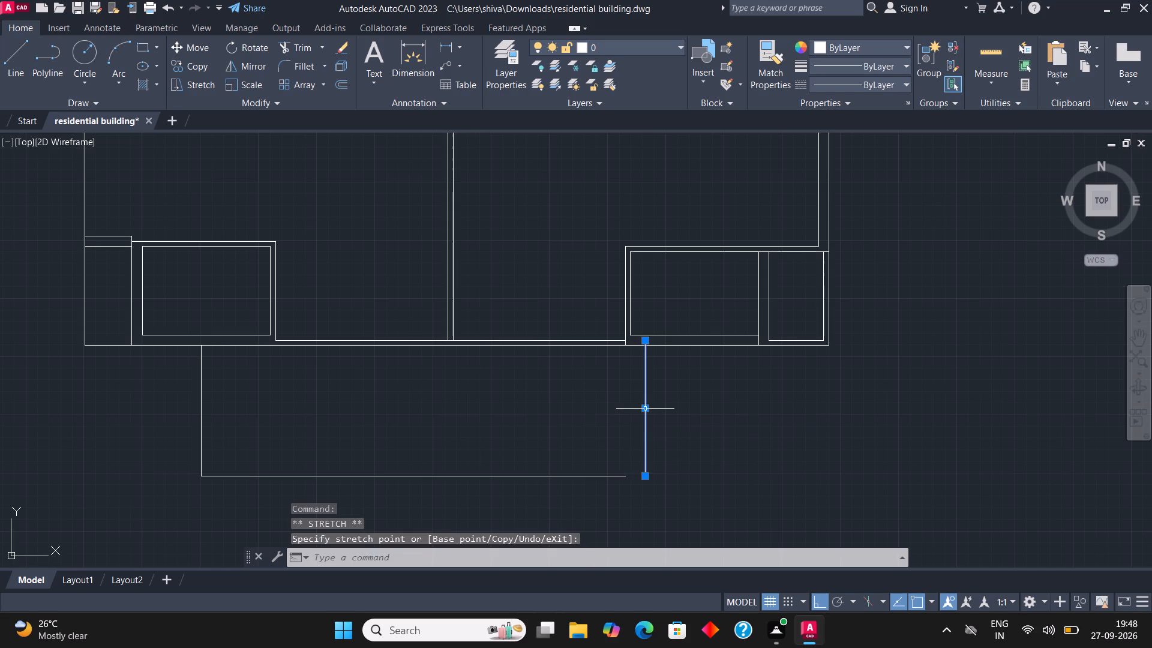
{"action": "key", "text": "Escape"}
Trim the short end of the shifted line that projects above the outer bottom wall line.
{"action": "left_click", "coordinate": [304, 50]}
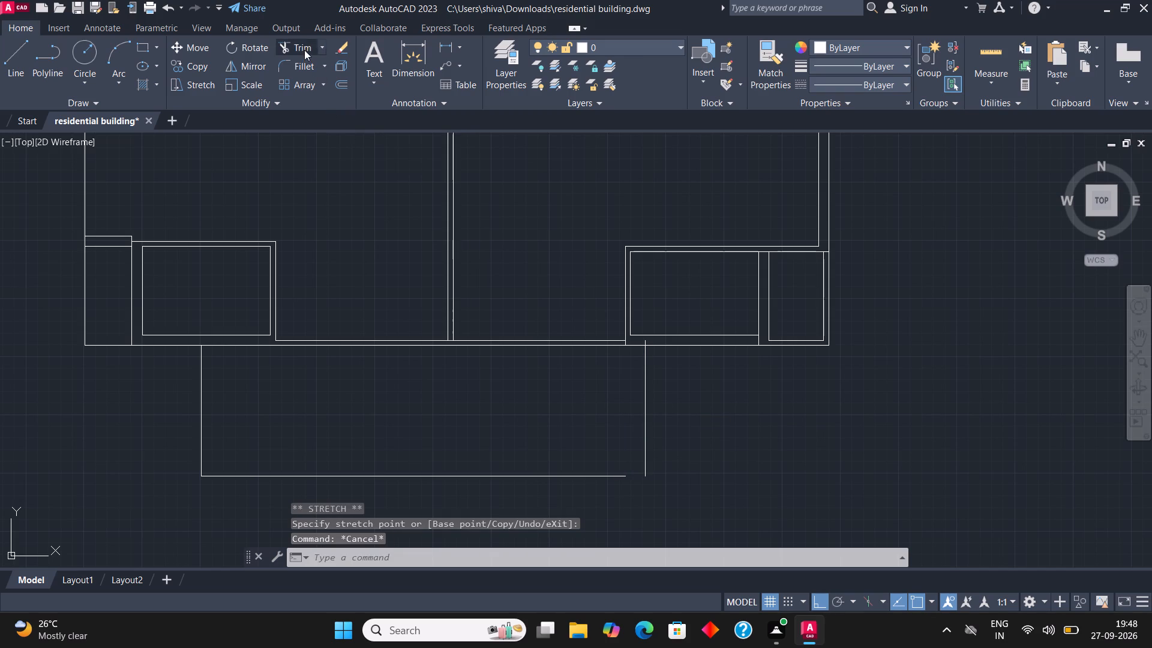
{"action": "left_click", "coordinate": [647, 342]}
{"action": "left_click", "coordinate": [643, 343]}
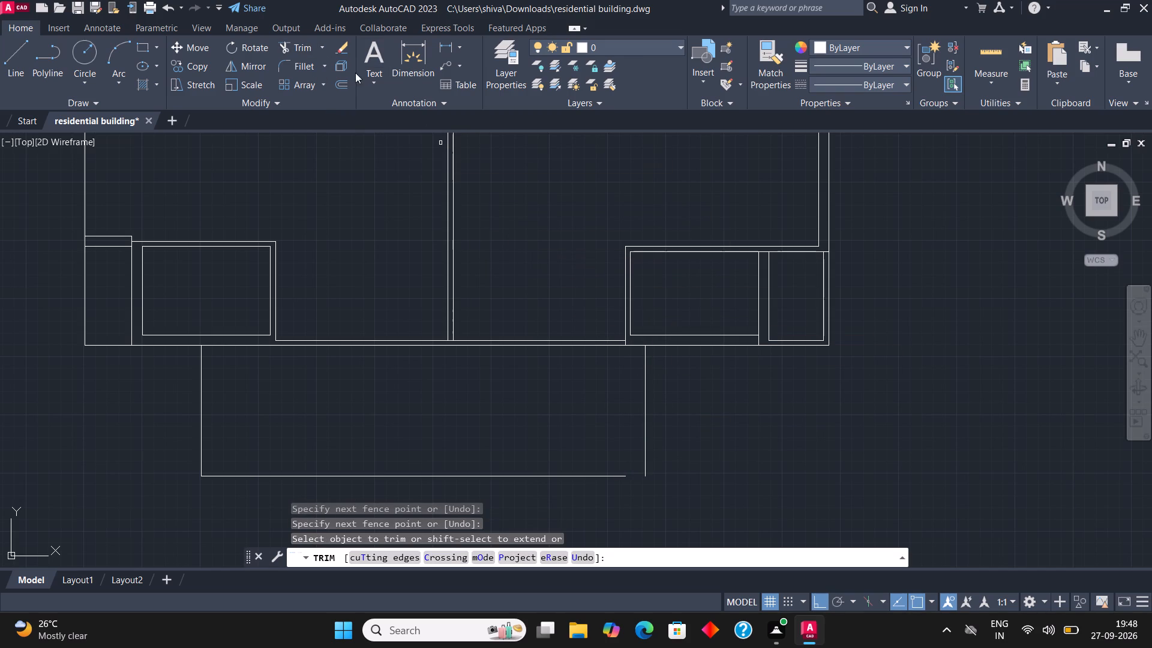
Fillet the outline's bottom line and shifted right line into a closed lower-right corner.
{"action": "left_click", "coordinate": [304, 70]}
{"action": "left_click", "coordinate": [617, 476]}
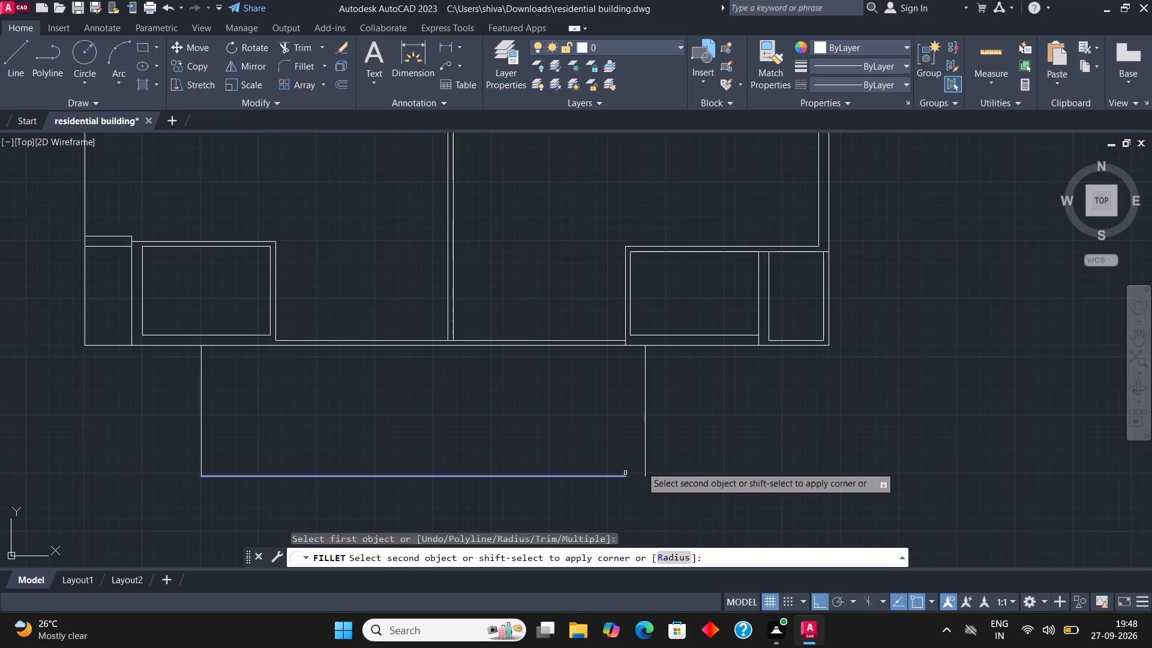
{"action": "left_click", "coordinate": [643, 461]}
{"action": "scroll", "coordinate": [719, 361], "scroll_direction": "down", "scroll_amount": 2}
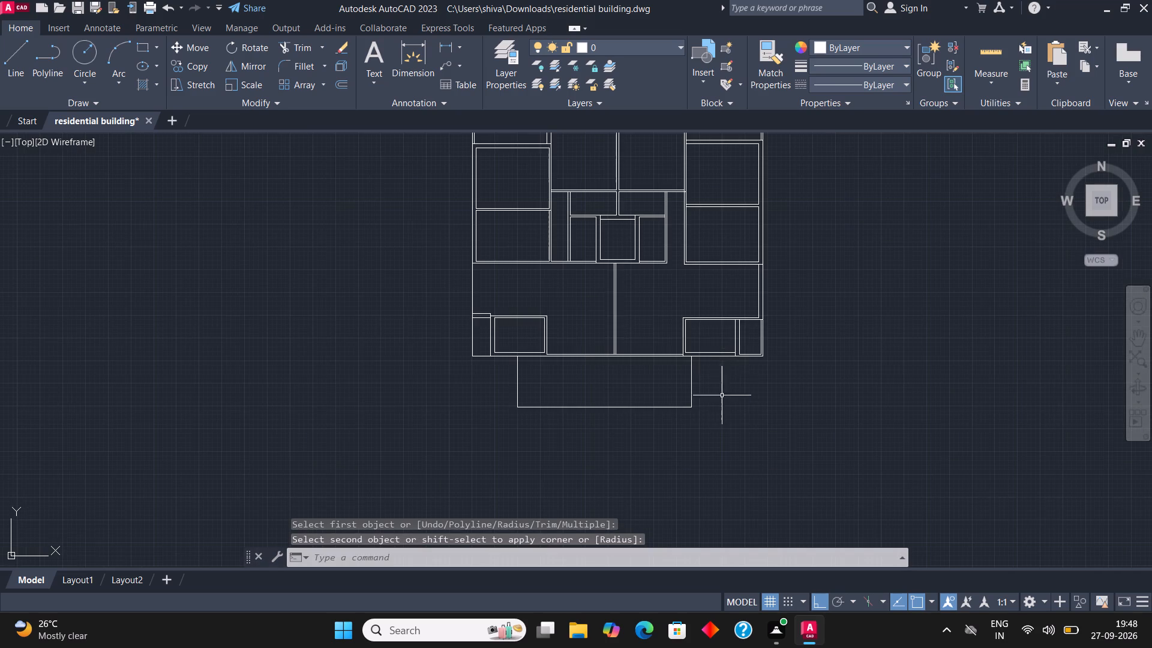
Offset the left, bottom and right lines of the outline below the building outward by 4.5".
{"action": "scroll", "coordinate": [612, 422], "scroll_direction": "up", "scroll_amount": 1}
{"action": "left_click", "coordinate": [760, 406]}
{"action": "left_click", "coordinate": [386, 370]}
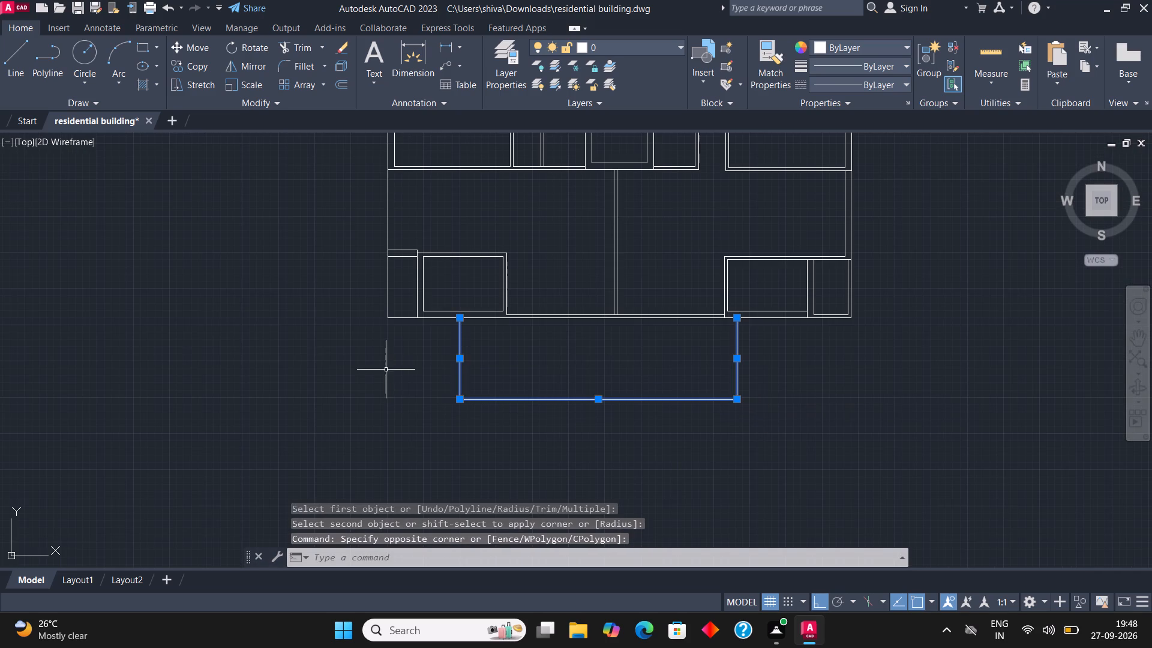
{"action": "left_click", "coordinate": [337, 83]}
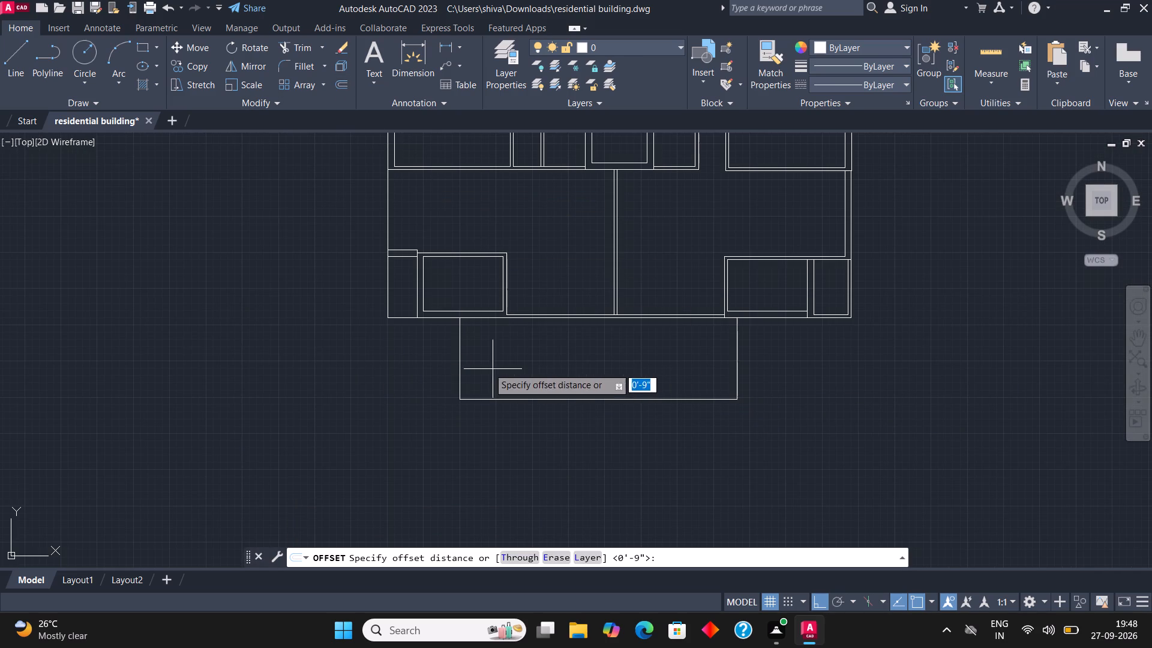
{"action": "left_click", "coordinate": [458, 362]}
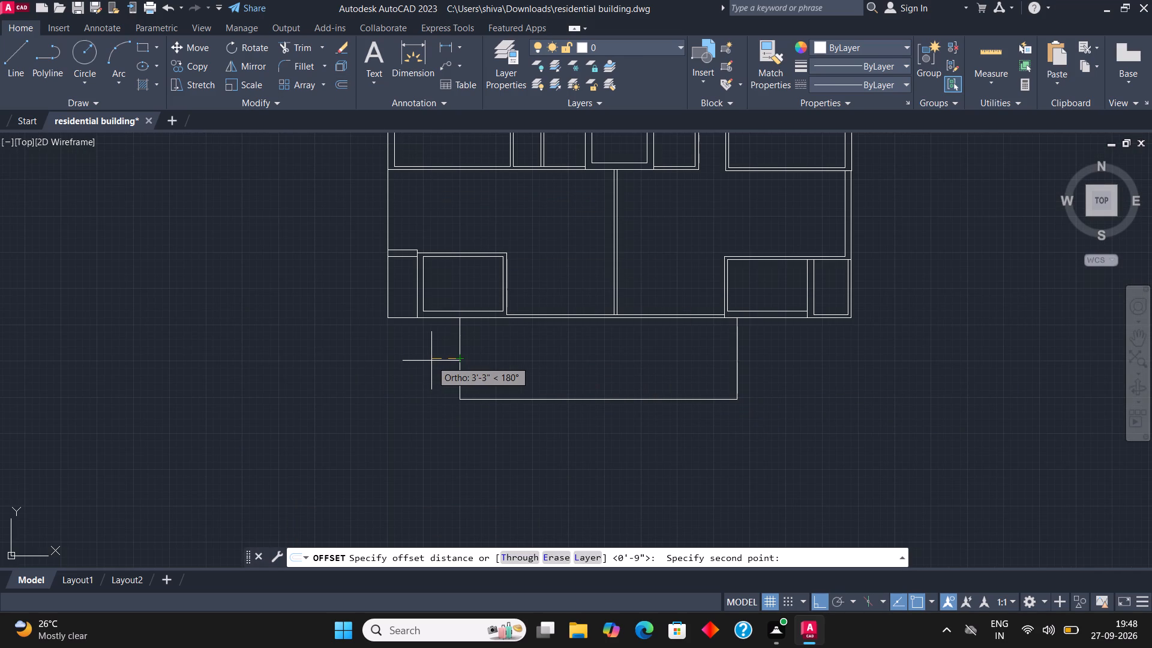
{"action": "type", "text": "4.5\""}
{"action": "key", "text": "Return"}
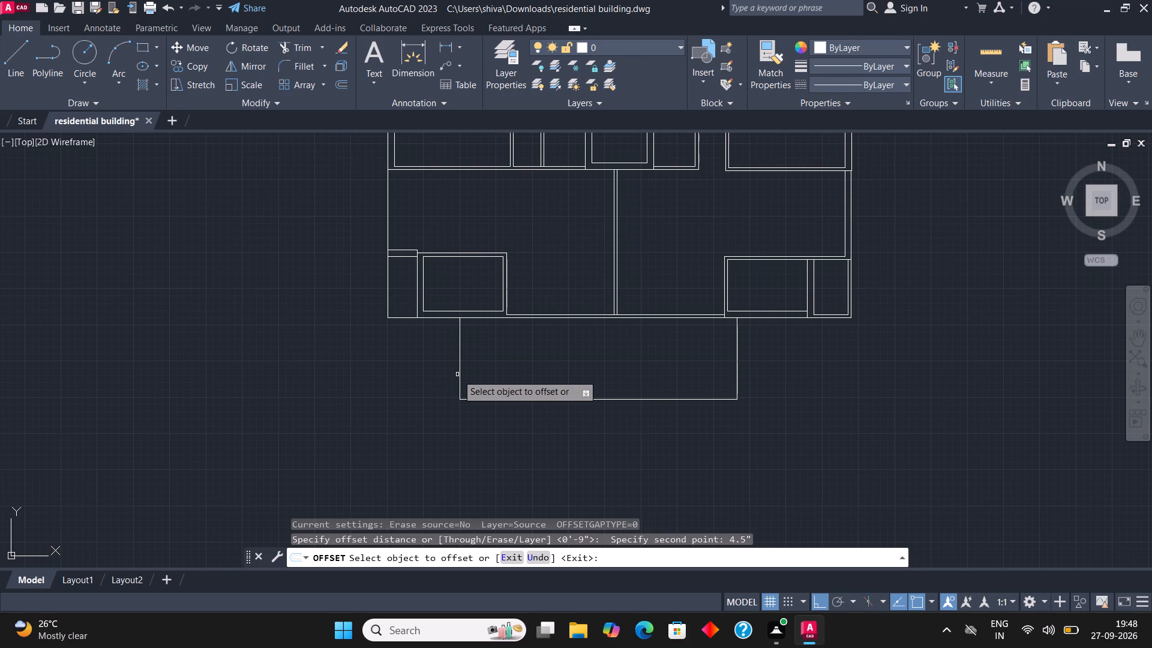
{"action": "left_click", "coordinate": [460, 376]}
{"action": "left_click", "coordinate": [441, 371]}
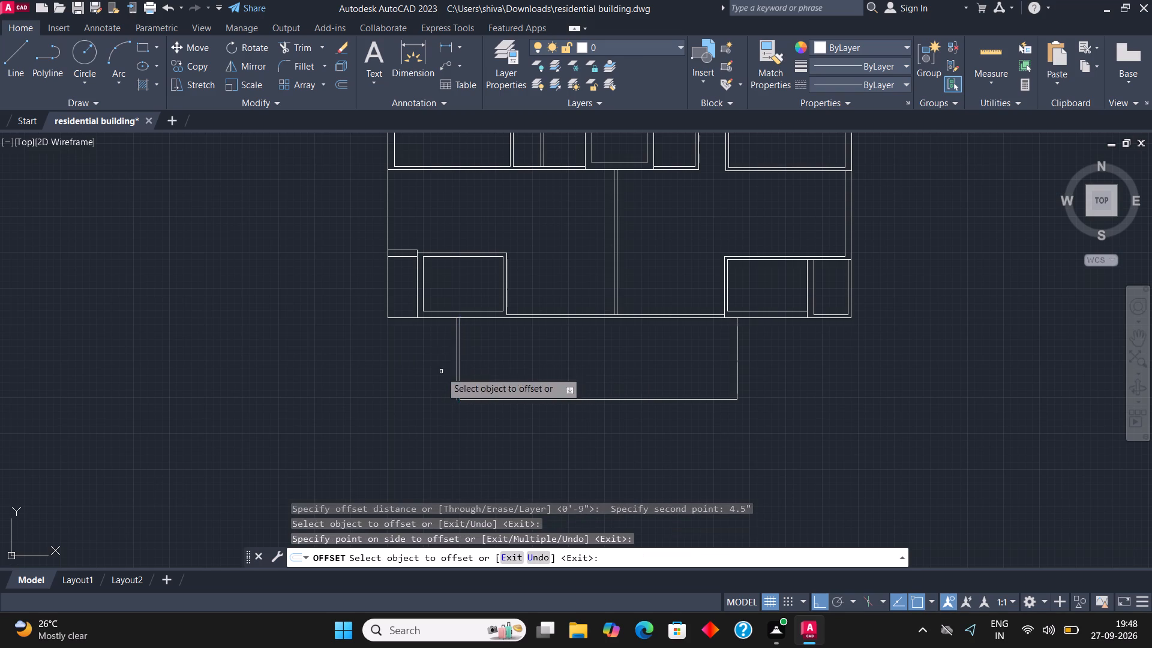
{"action": "left_click", "coordinate": [611, 399]}
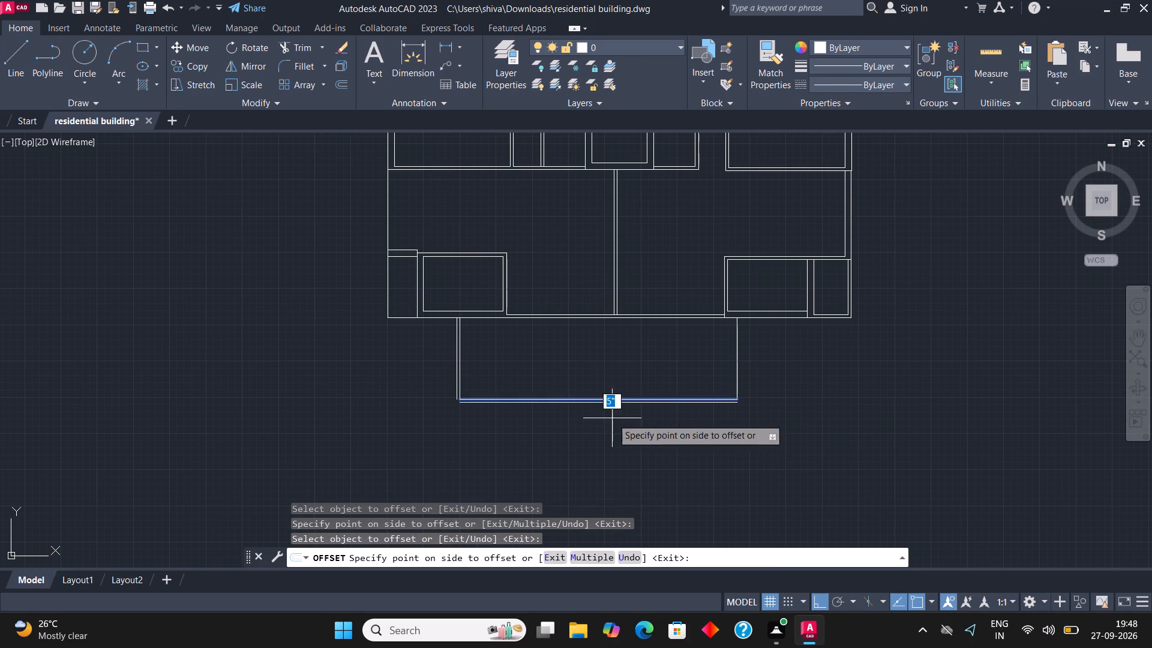
{"action": "left_click", "coordinate": [613, 419]}
{"action": "left_click", "coordinate": [737, 375]}
{"action": "left_click", "coordinate": [779, 378]}
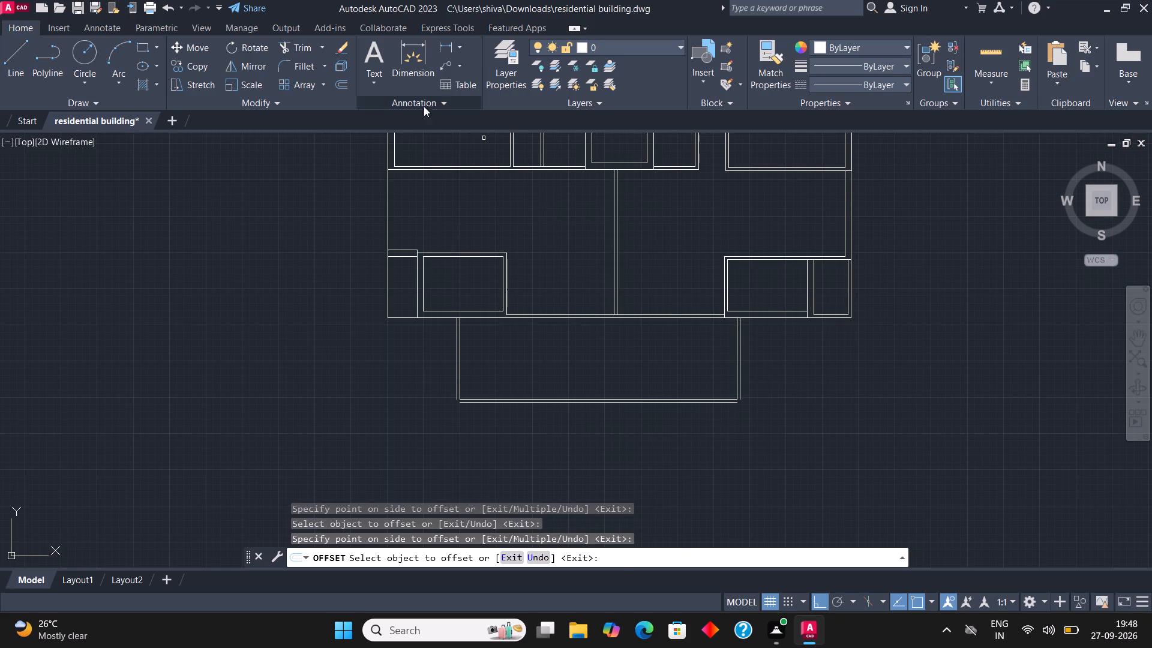
Fillet the outer offset lines of the outline below the building into closed lower-left and lower-right corners.
{"action": "left_click", "coordinate": [301, 65]}
{"action": "scroll", "coordinate": [454, 400], "scroll_direction": "up", "scroll_amount": 1}
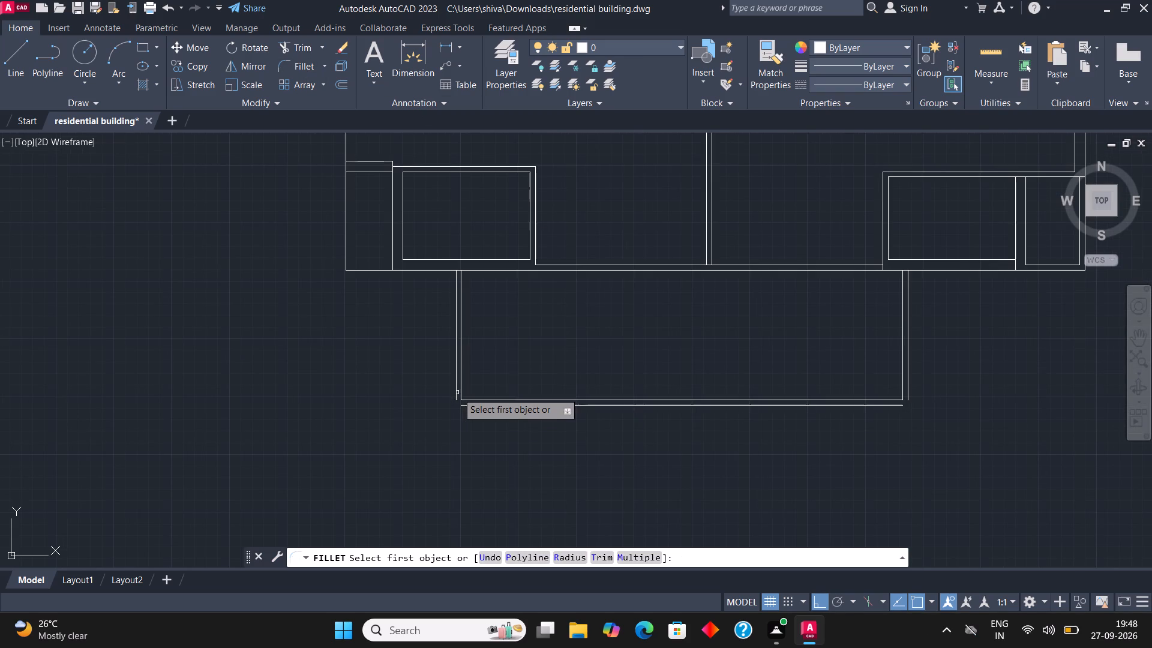
{"action": "left_click", "coordinate": [457, 391]}
{"action": "left_click", "coordinate": [465, 407]}
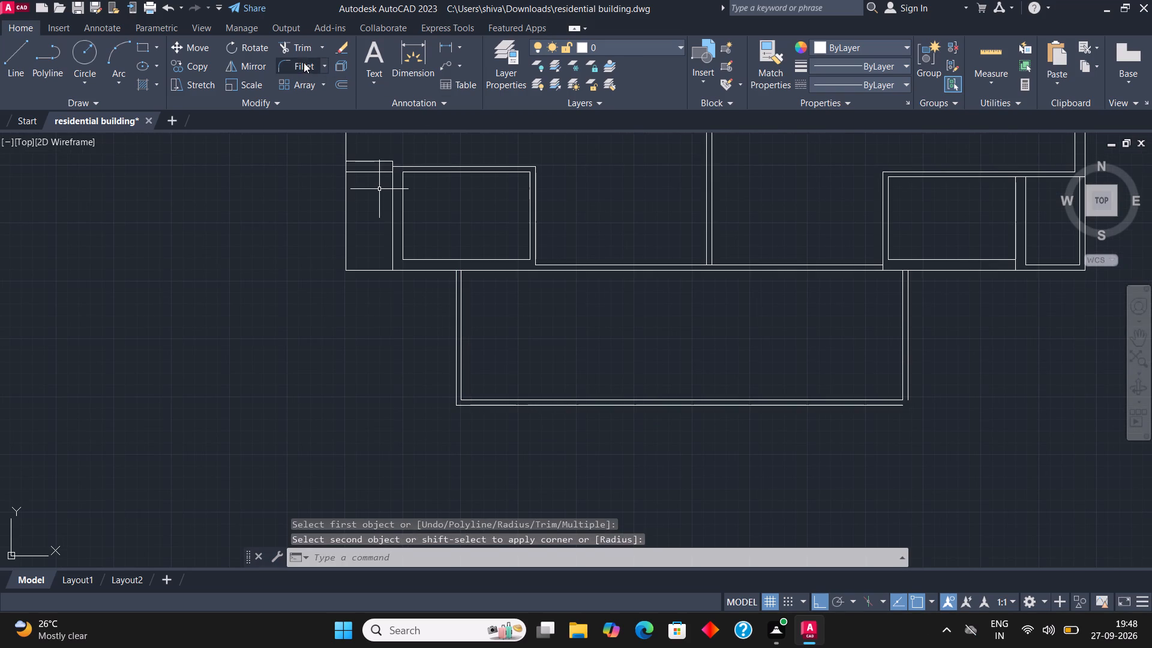
{"action": "left_click", "coordinate": [304, 62]}
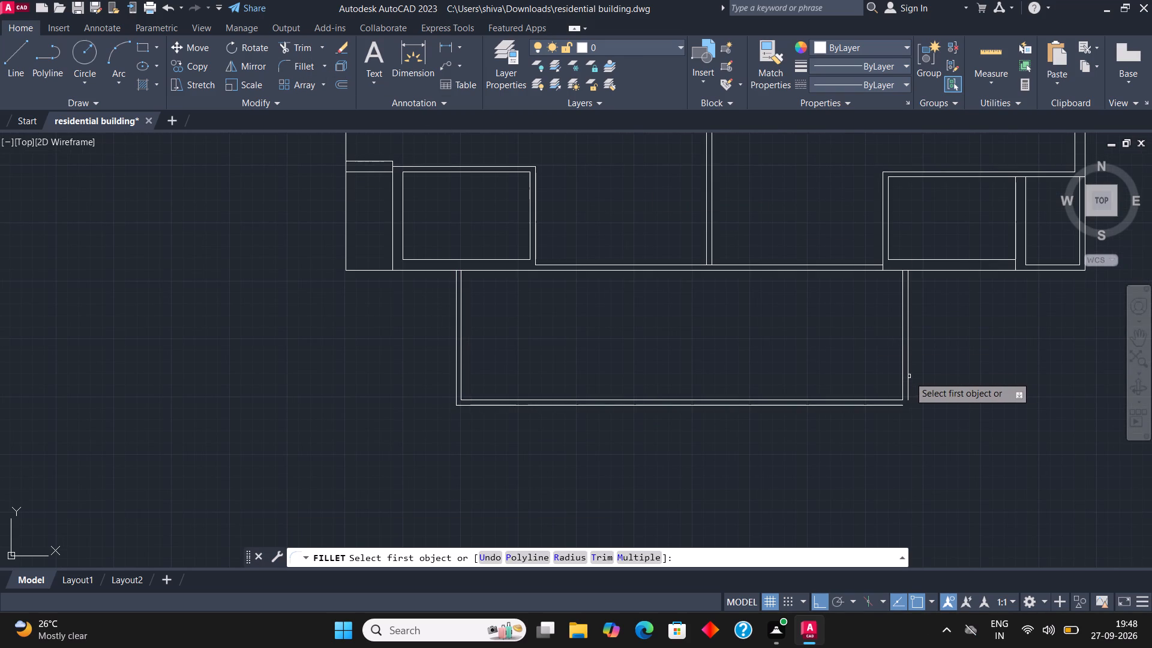
{"action": "left_click", "coordinate": [909, 376]}
{"action": "left_click", "coordinate": [892, 406]}
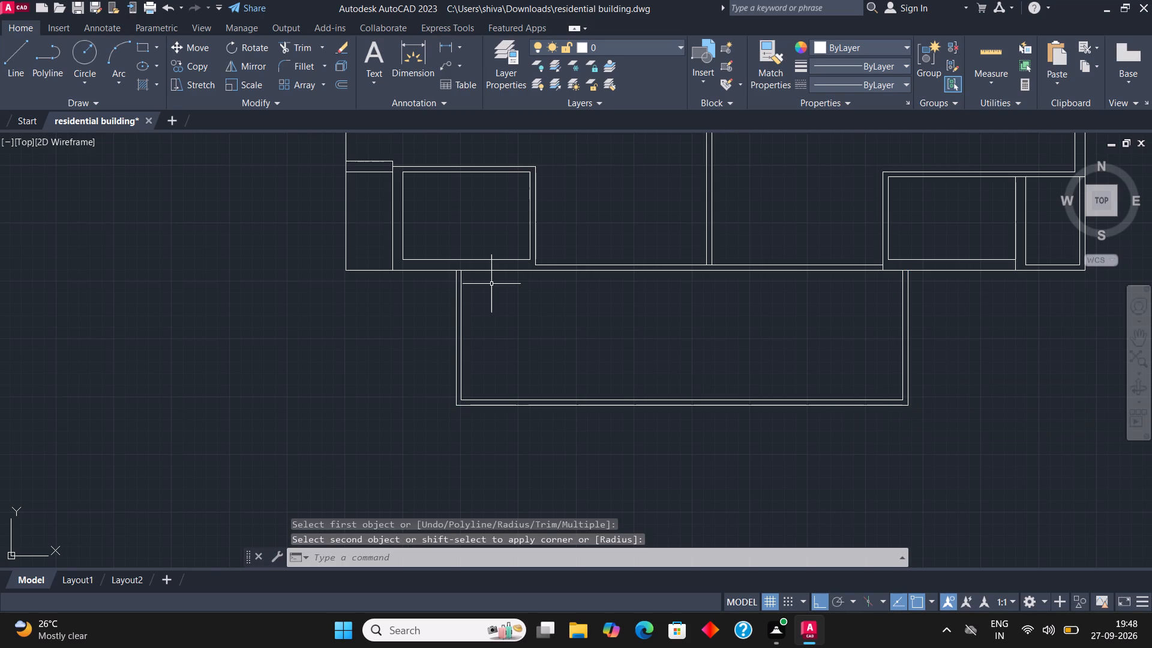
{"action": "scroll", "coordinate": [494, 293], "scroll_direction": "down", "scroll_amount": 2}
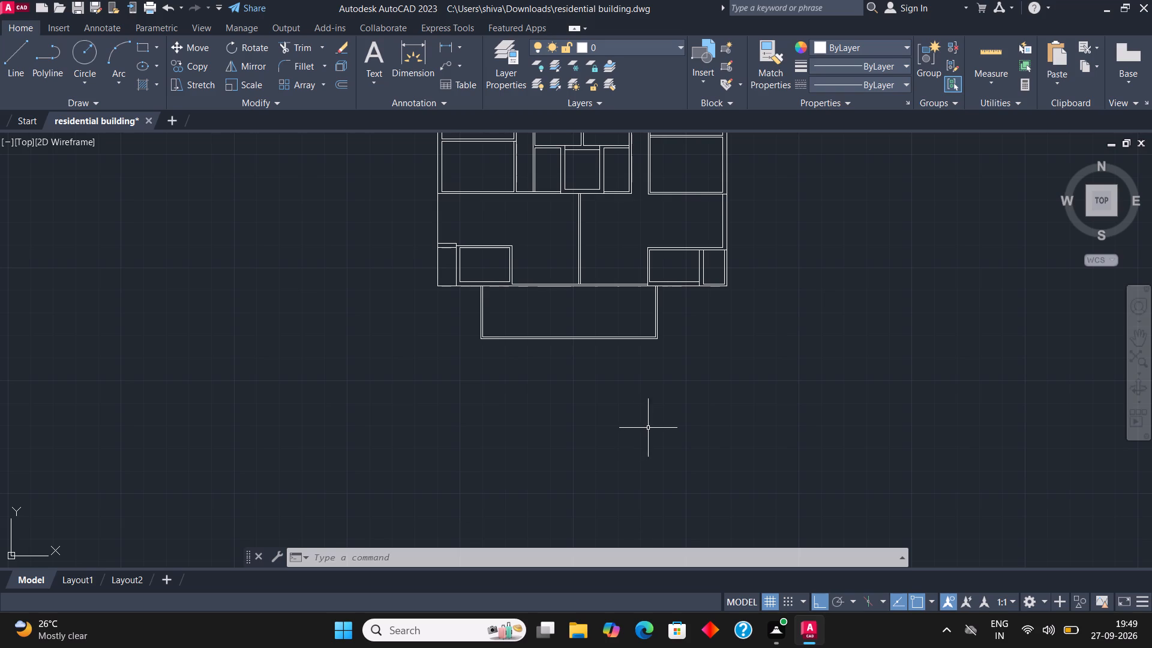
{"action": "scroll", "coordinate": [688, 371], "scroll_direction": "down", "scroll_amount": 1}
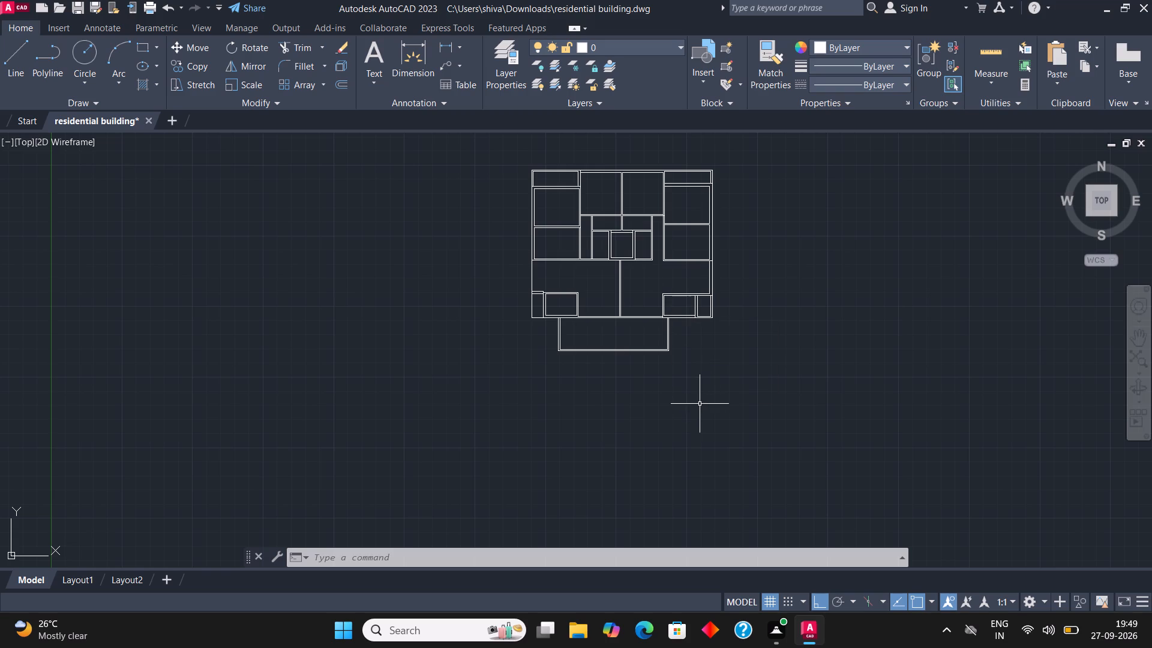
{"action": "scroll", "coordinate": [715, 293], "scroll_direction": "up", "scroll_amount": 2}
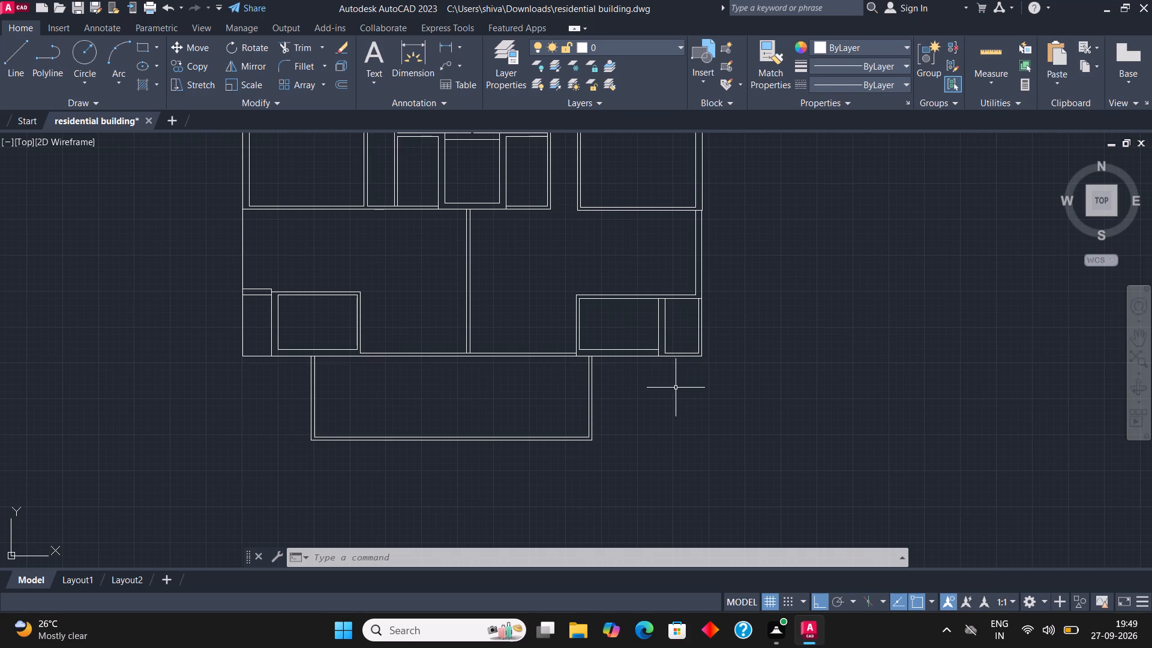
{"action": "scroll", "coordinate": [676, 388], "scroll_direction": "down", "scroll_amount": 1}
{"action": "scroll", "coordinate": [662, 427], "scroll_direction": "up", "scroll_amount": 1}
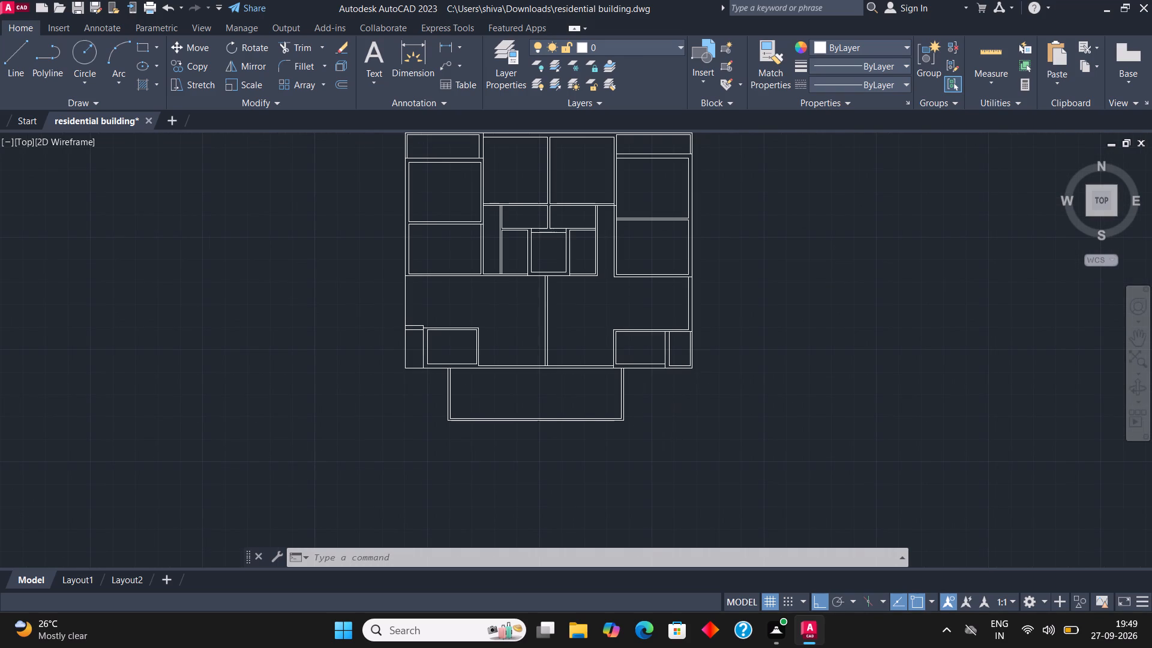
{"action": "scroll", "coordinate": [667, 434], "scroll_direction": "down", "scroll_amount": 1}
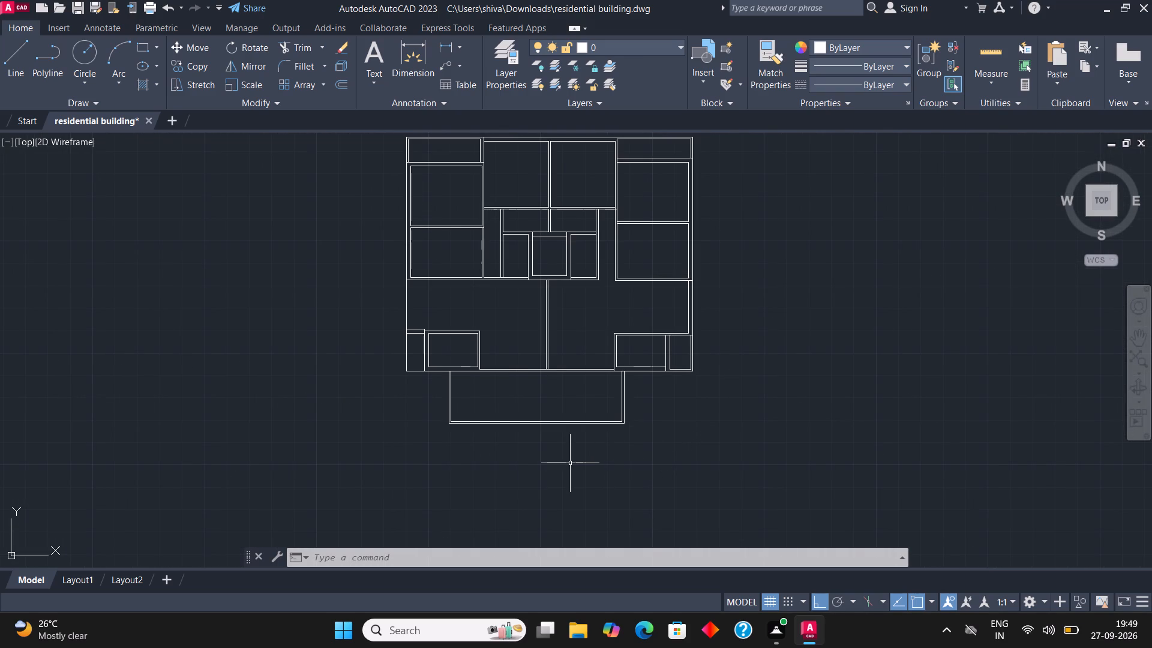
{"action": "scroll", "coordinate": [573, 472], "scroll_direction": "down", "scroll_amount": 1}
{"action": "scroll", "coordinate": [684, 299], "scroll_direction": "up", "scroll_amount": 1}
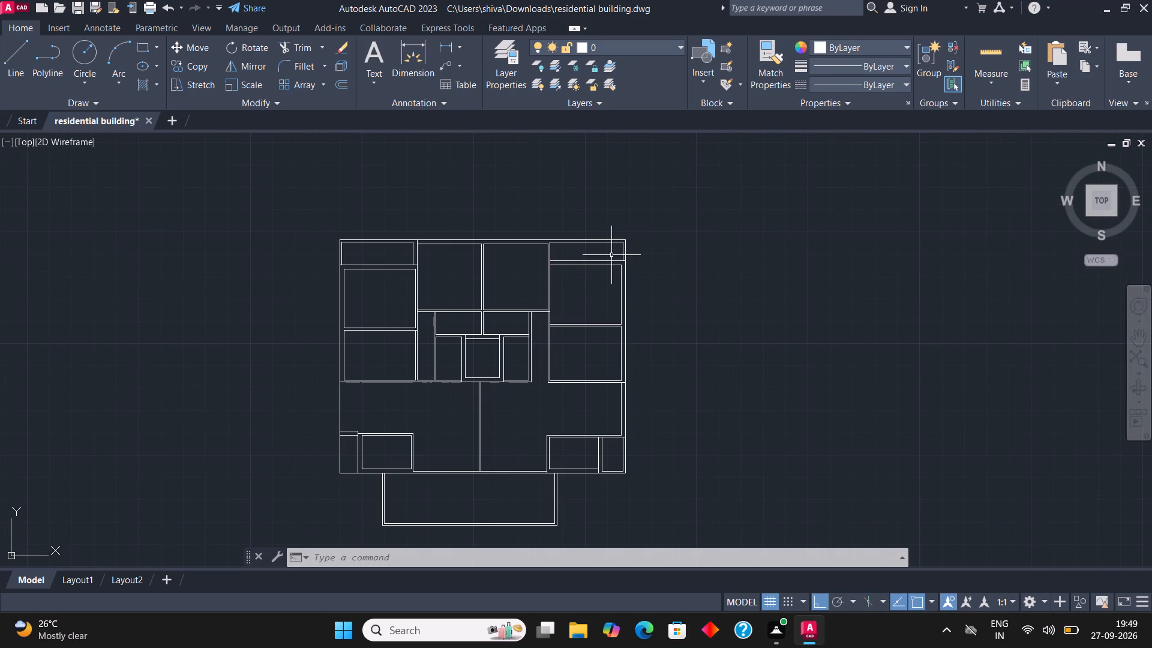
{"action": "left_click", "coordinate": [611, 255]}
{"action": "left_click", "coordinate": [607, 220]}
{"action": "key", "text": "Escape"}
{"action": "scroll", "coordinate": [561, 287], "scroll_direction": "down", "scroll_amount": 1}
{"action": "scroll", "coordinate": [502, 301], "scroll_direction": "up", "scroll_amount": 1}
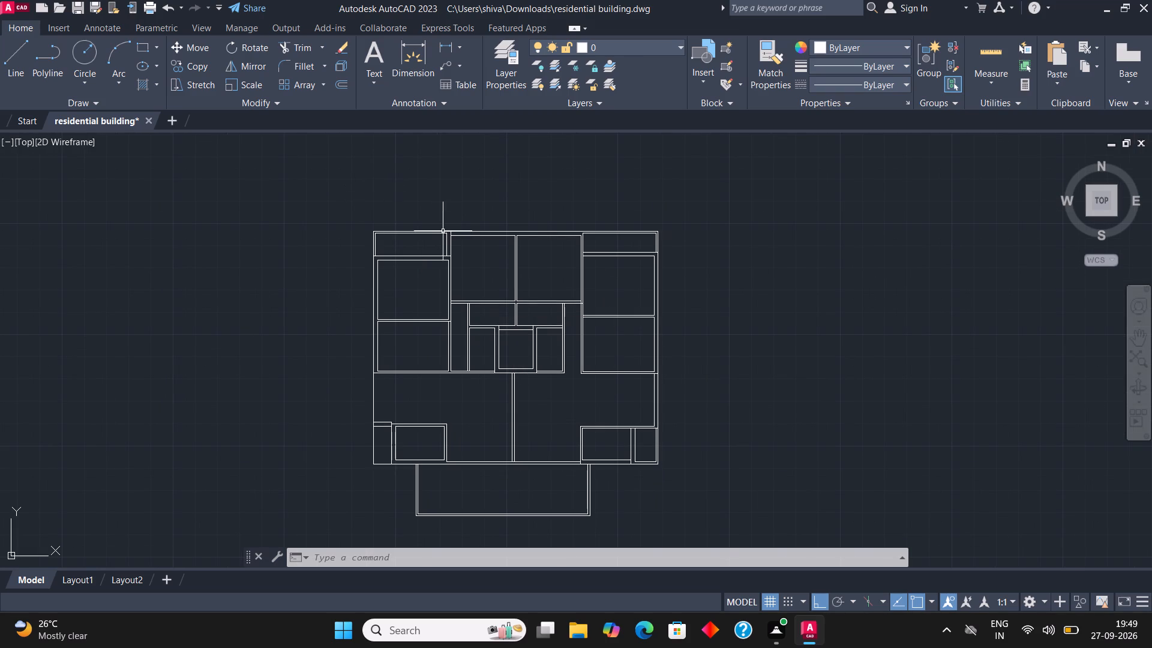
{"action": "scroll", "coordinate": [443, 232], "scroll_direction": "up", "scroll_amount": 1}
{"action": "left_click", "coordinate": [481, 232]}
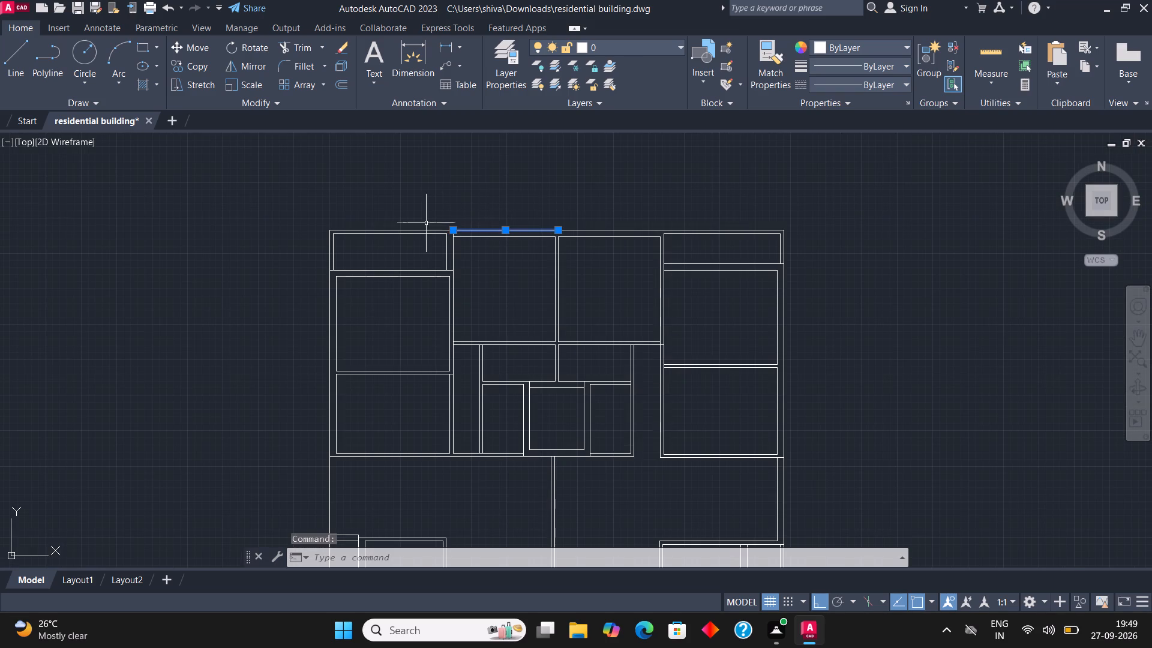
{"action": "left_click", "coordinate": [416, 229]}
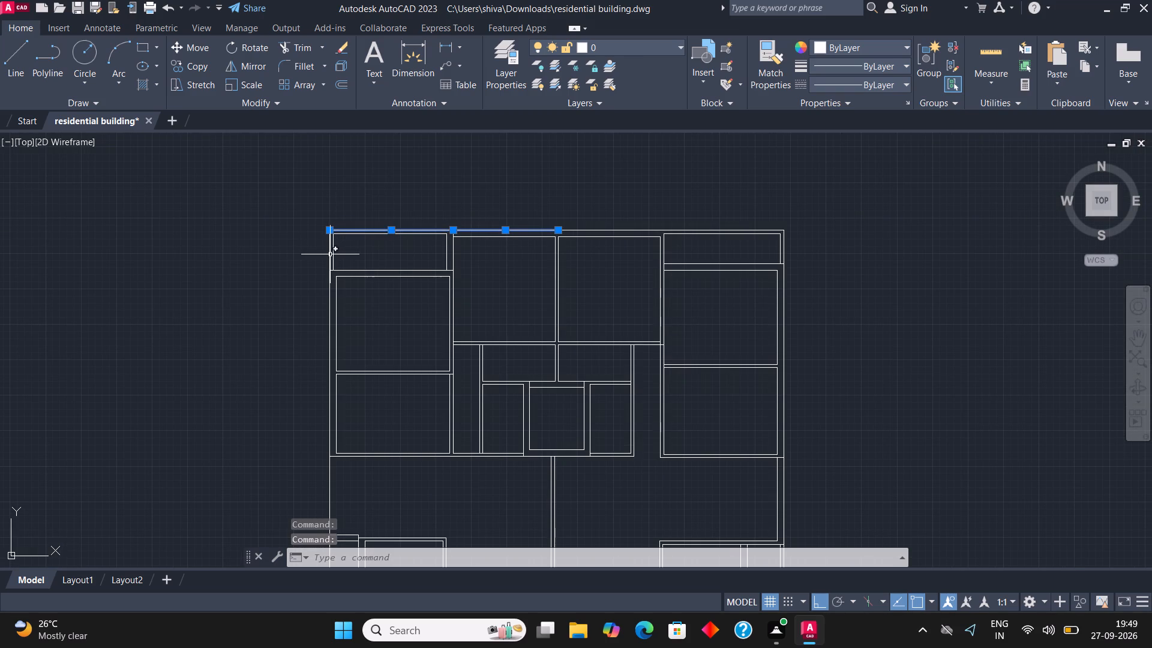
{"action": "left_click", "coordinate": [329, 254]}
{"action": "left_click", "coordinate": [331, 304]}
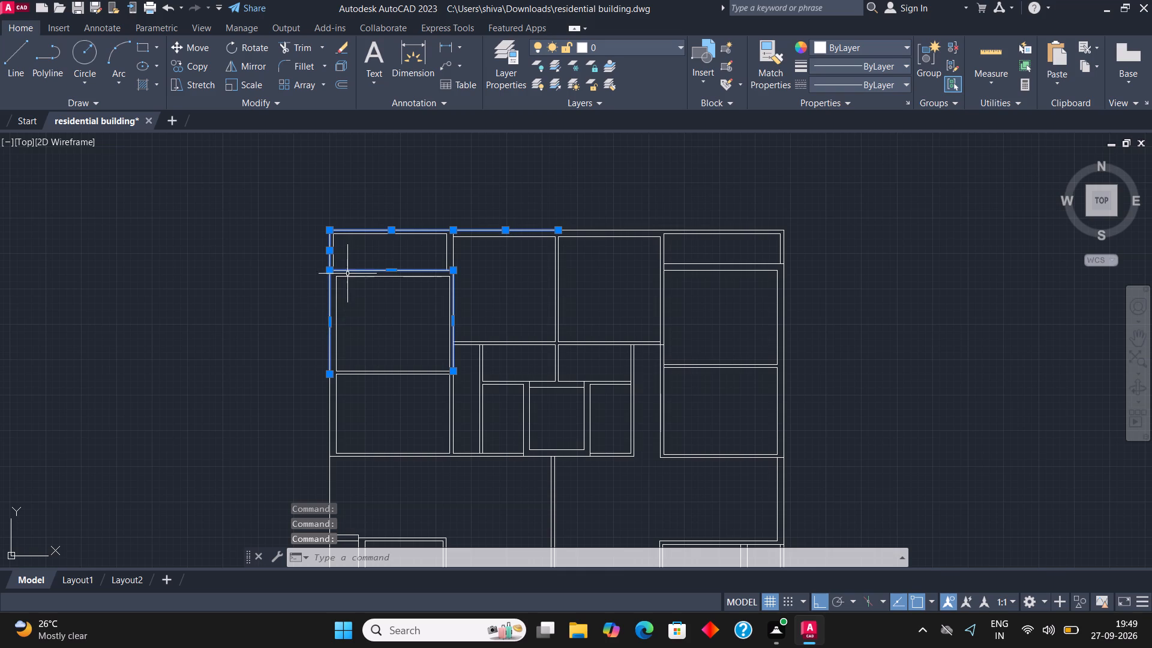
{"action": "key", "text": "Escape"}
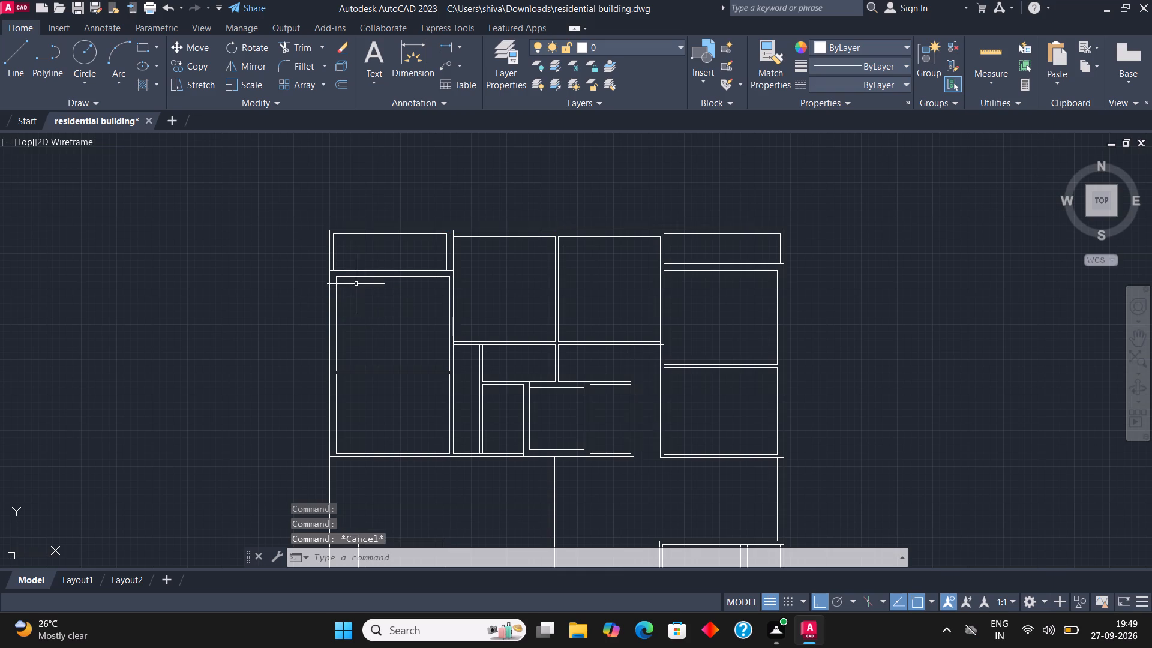
Draw a rectangle over the building's outer boundary, from its upper-left outer corner to its lower-right outer corner.
{"action": "left_click", "coordinate": [144, 48]}
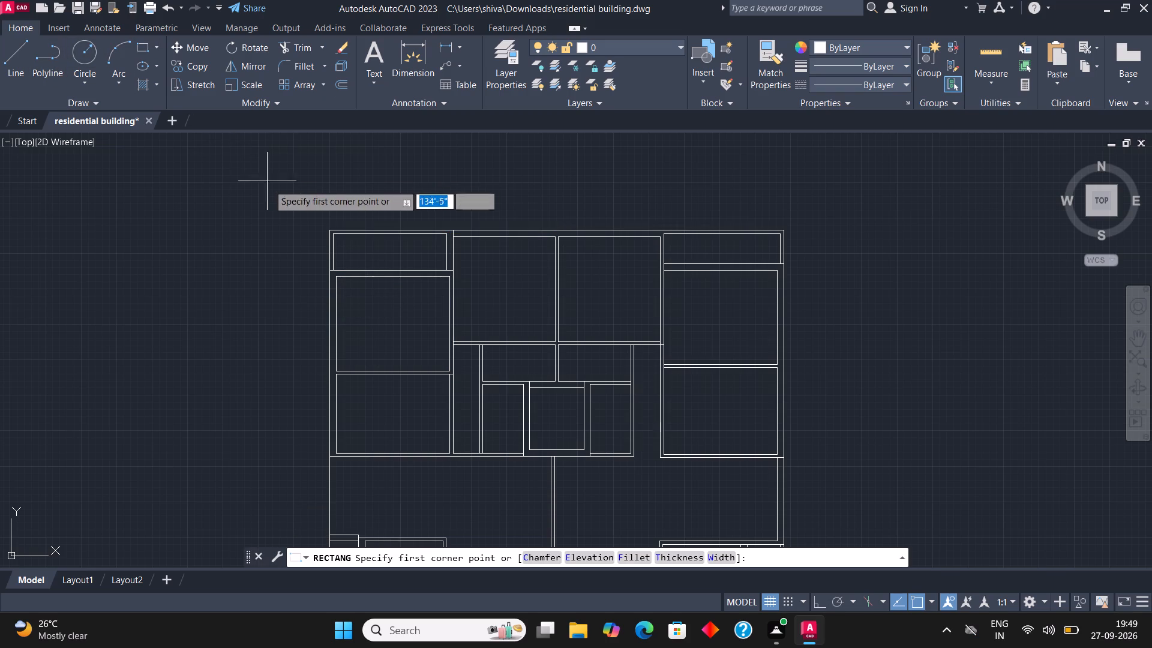
{"action": "left_click", "coordinate": [333, 227]}
{"action": "scroll", "coordinate": [351, 224], "scroll_direction": "down", "scroll_amount": 2}
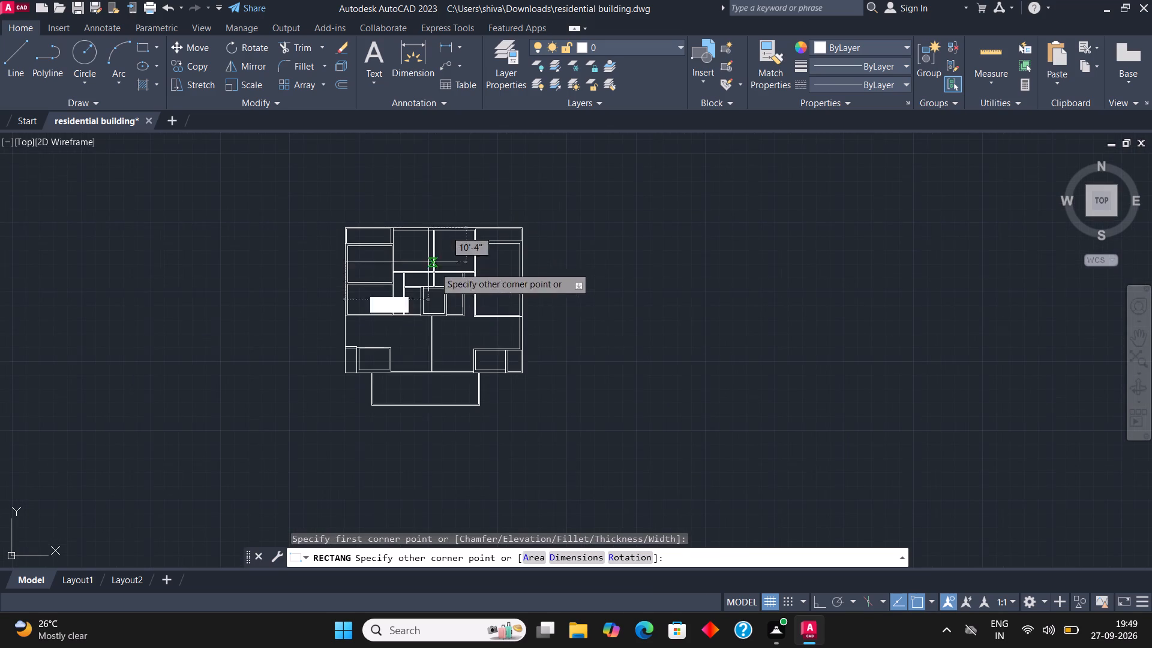
{"action": "scroll", "coordinate": [517, 377], "scroll_direction": "up", "scroll_amount": 3}
{"action": "left_click", "coordinate": [527, 364]}
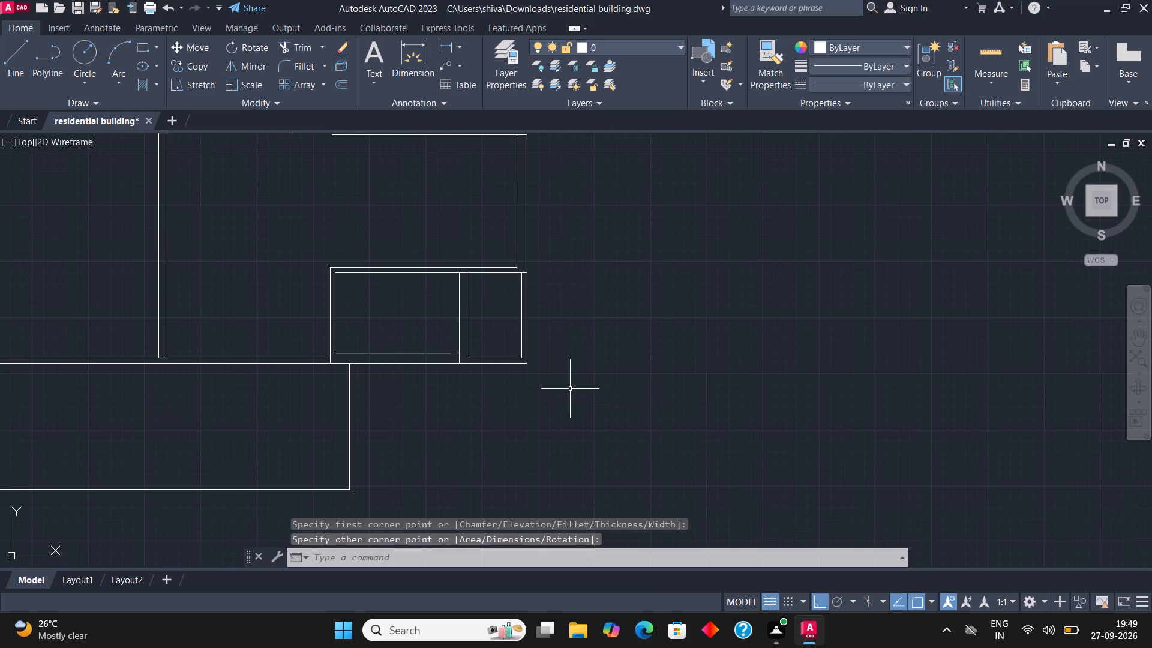
Copy the building's boundary rectangle straight down by about 53'-6", just below the double-line outline.
{"action": "left_click", "coordinate": [527, 329]}
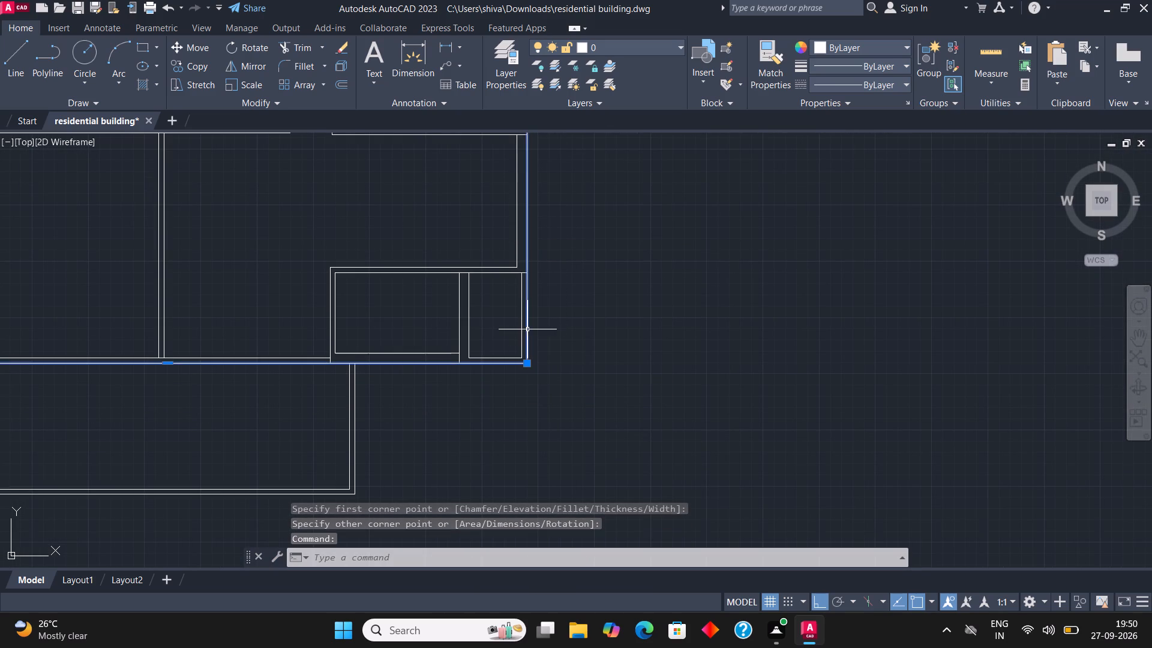
{"action": "scroll", "coordinate": [654, 332], "scroll_direction": "down", "scroll_amount": 2}
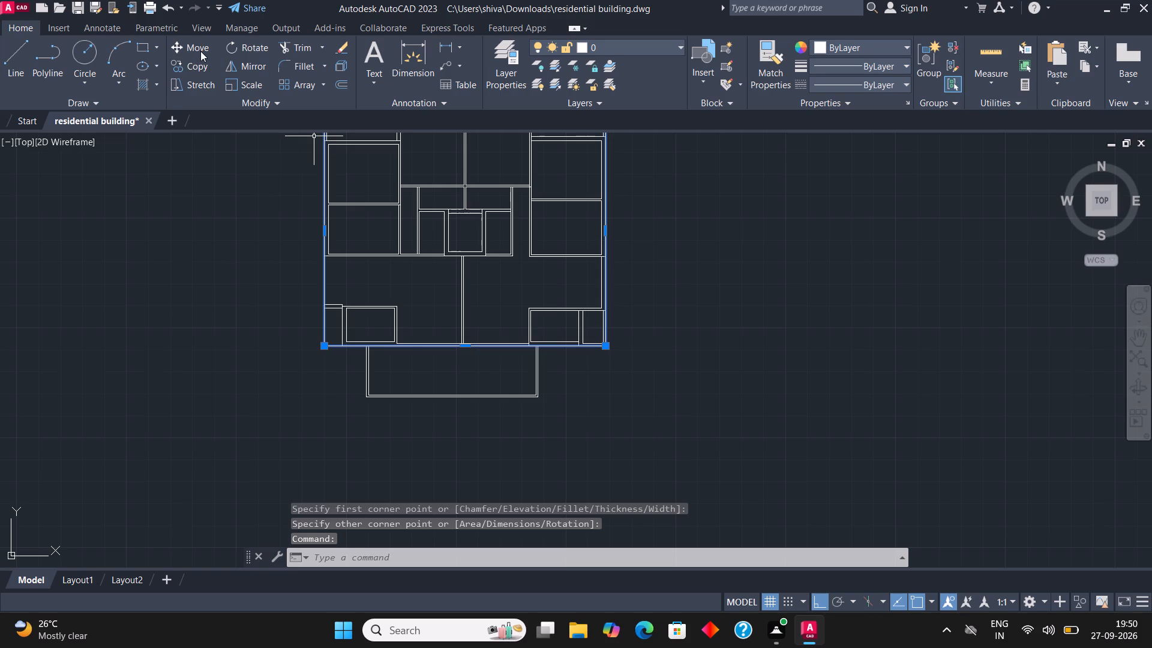
{"action": "left_click", "coordinate": [193, 70]}
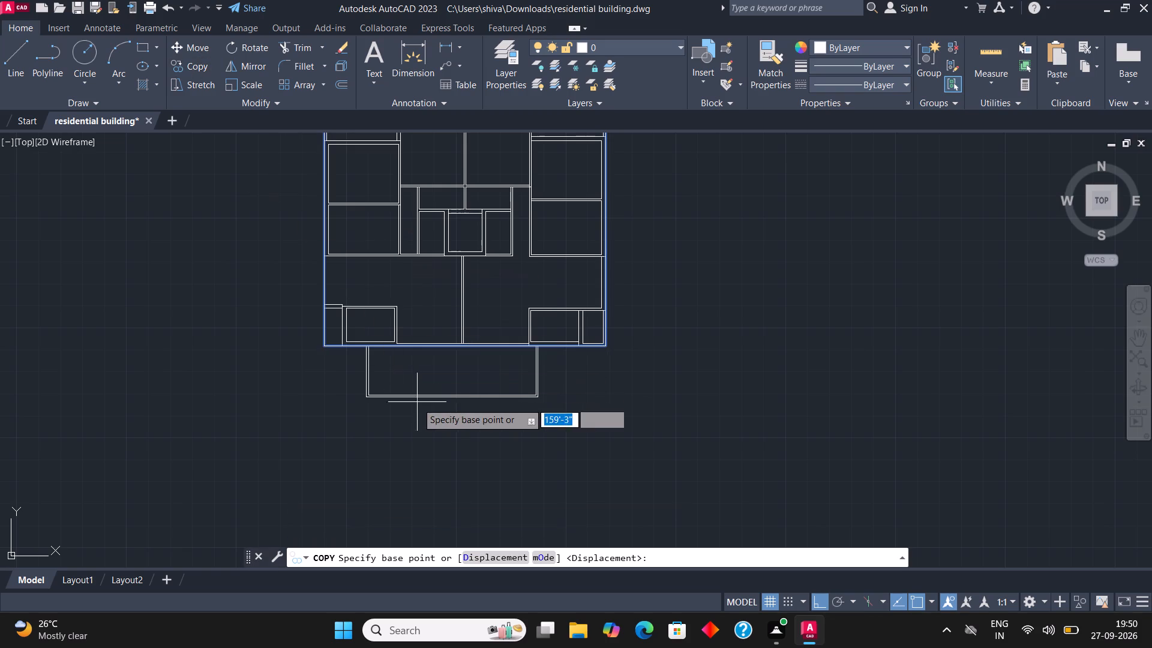
{"action": "scroll", "coordinate": [419, 414], "scroll_direction": "down", "scroll_amount": 2}
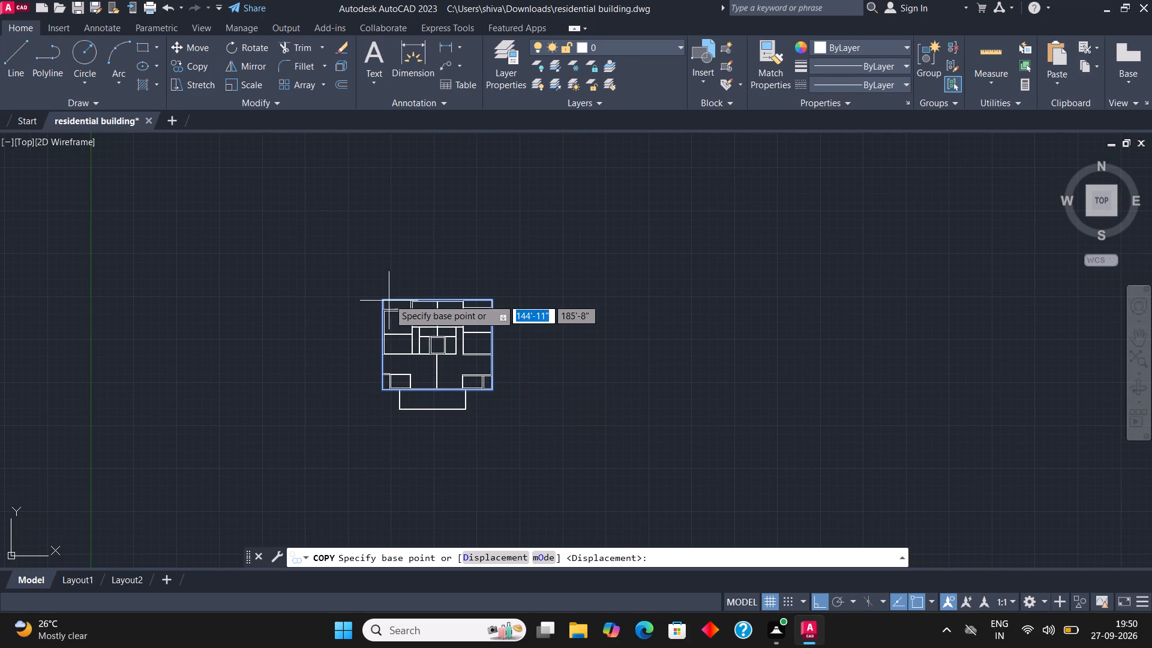
{"action": "left_click", "coordinate": [381, 294]}
{"action": "scroll", "coordinate": [388, 417], "scroll_direction": "up", "scroll_amount": 3}
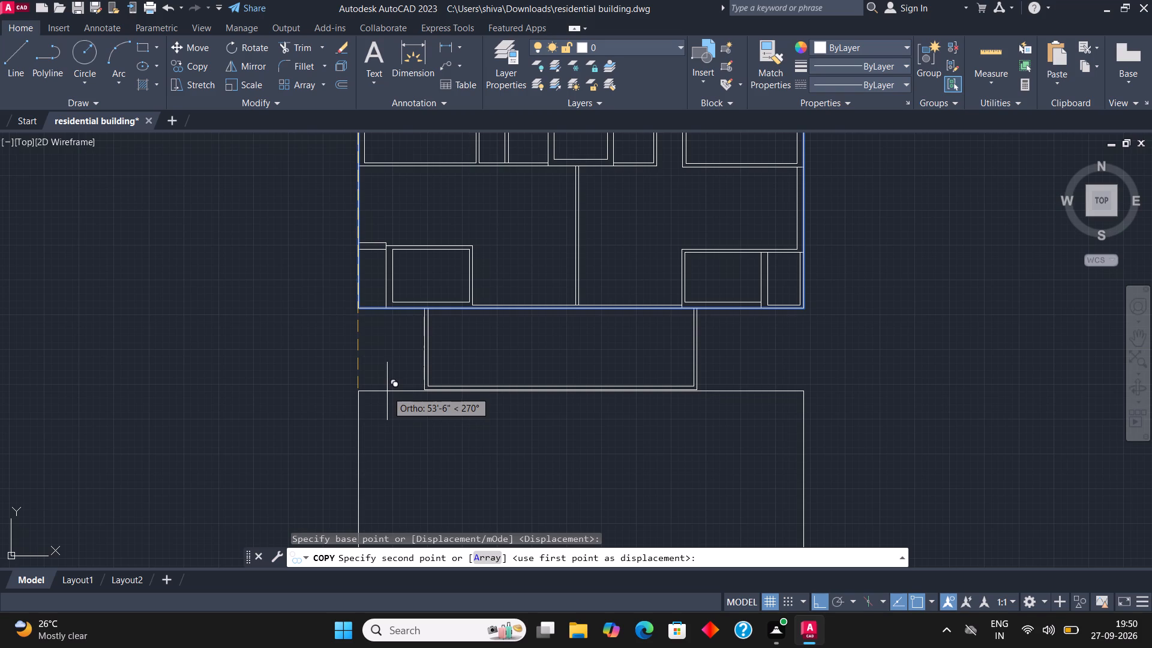
{"action": "left_click", "coordinate": [387, 391]}
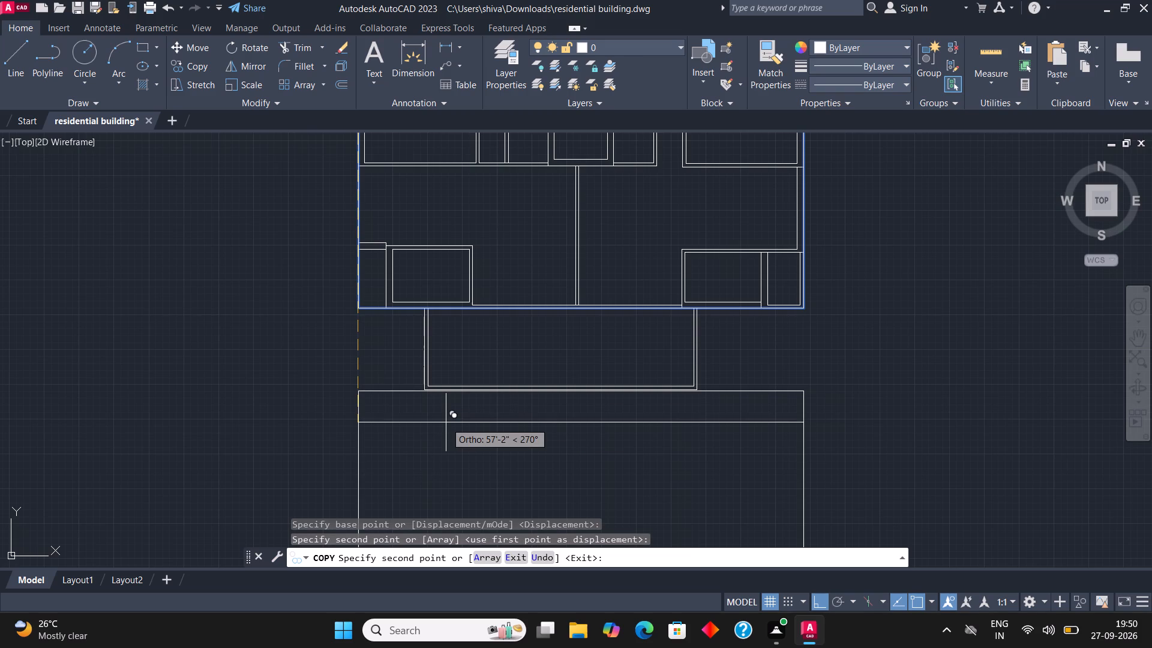
{"action": "key", "text": "Escape"}
Move the copied rectangle up so its top edge meets the outer bottom line of the double-line outline.
{"action": "scroll", "coordinate": [631, 394], "scroll_direction": "up", "scroll_amount": 2}
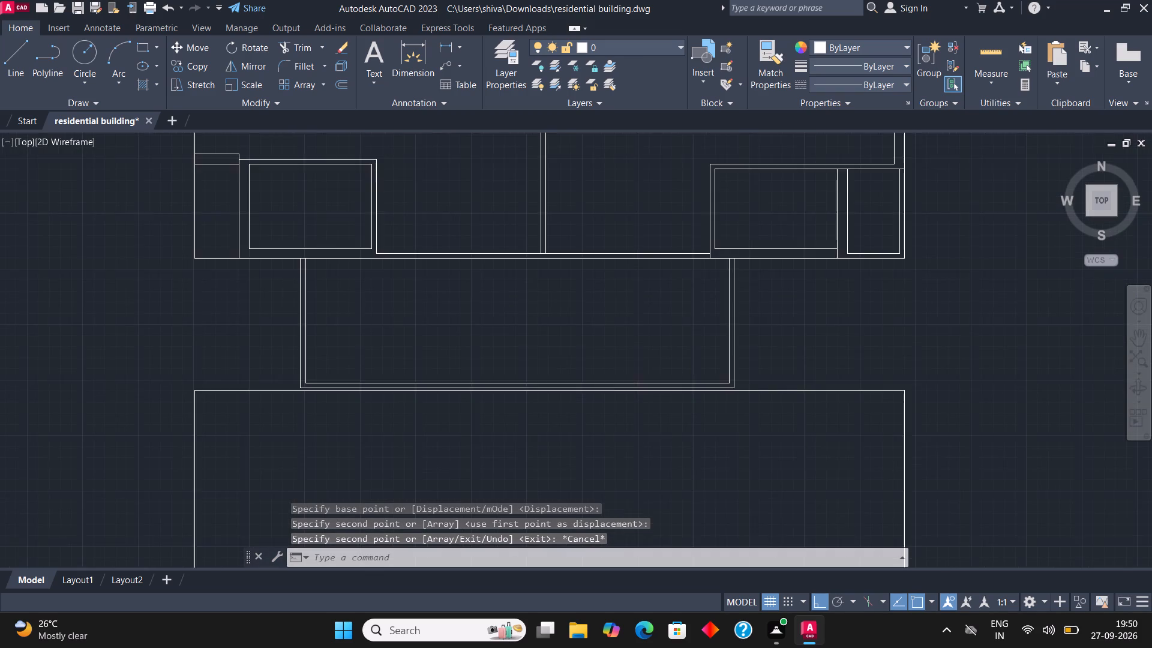
{"action": "left_click", "coordinate": [565, 389]}
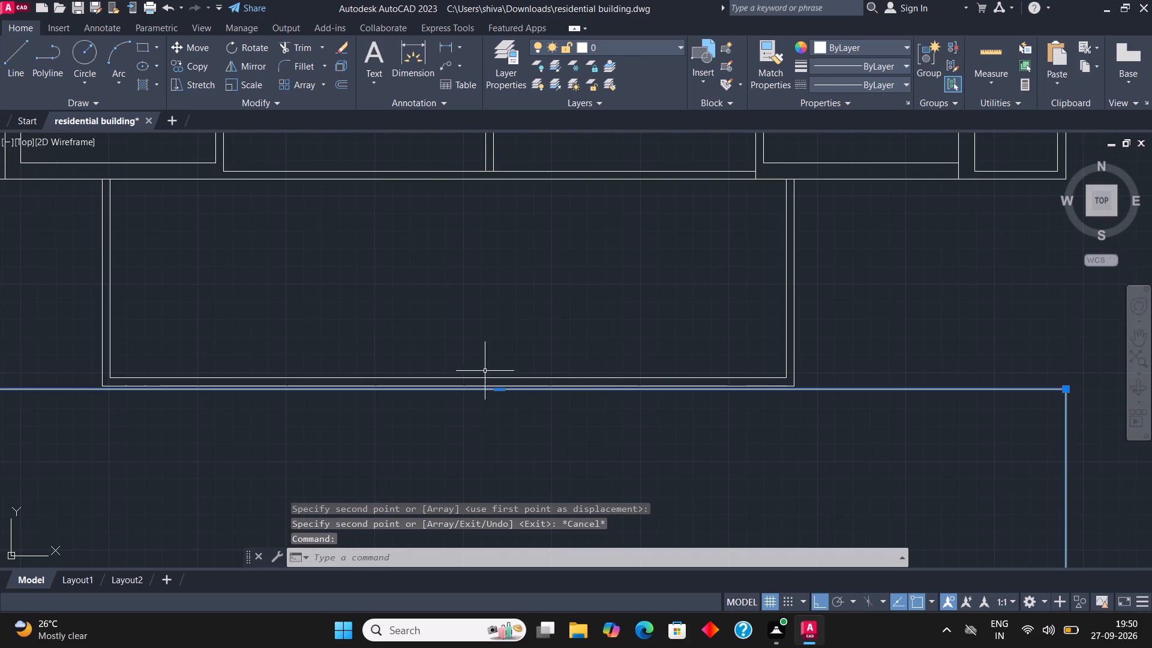
{"action": "left_click", "coordinate": [190, 47]}
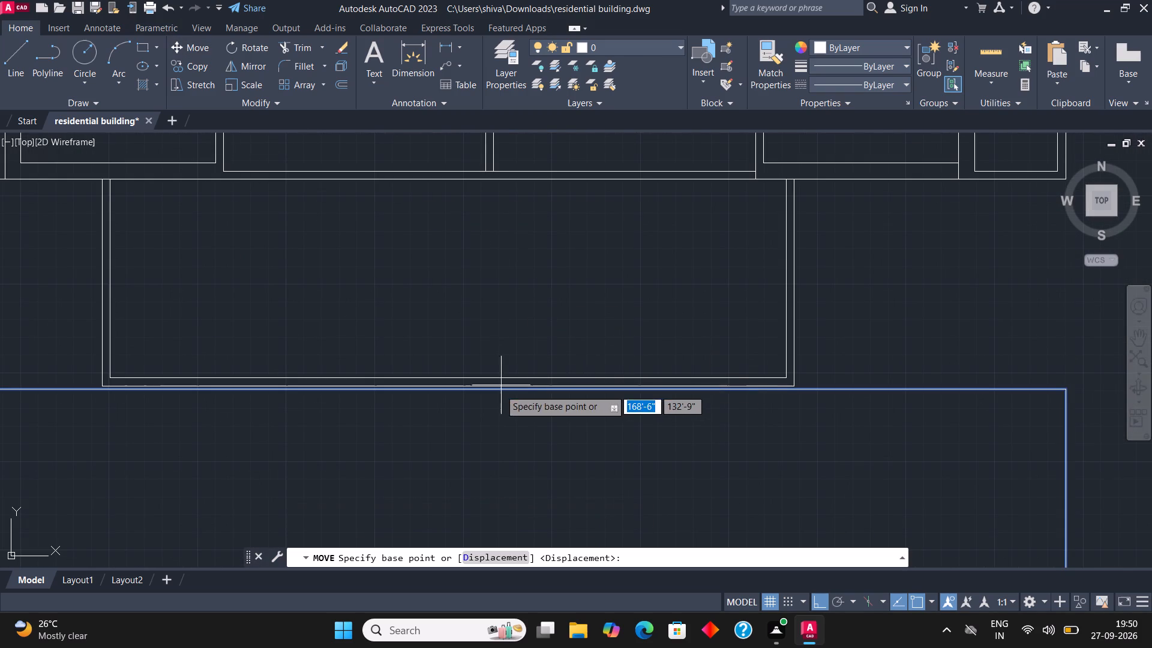
{"action": "scroll", "coordinate": [475, 393], "scroll_direction": "up", "scroll_amount": 2}
{"action": "left_click", "coordinate": [421, 387]}
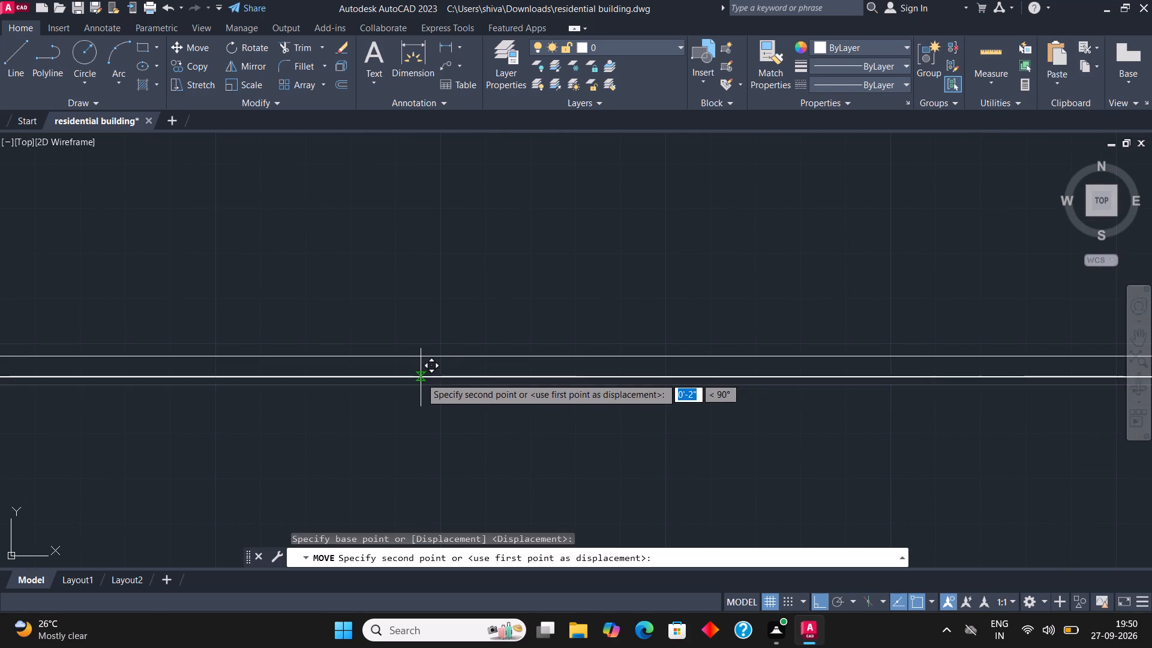
{"action": "left_click", "coordinate": [421, 377]}
Draw connected lines from the copied rectangle's upper-left corner: 3'11" right, 6'4" down, and back left just past its left edge.
{"action": "scroll", "coordinate": [478, 398], "scroll_direction": "down", "scroll_amount": 5}
{"action": "scroll", "coordinate": [604, 252], "scroll_direction": "down", "scroll_amount": 1}
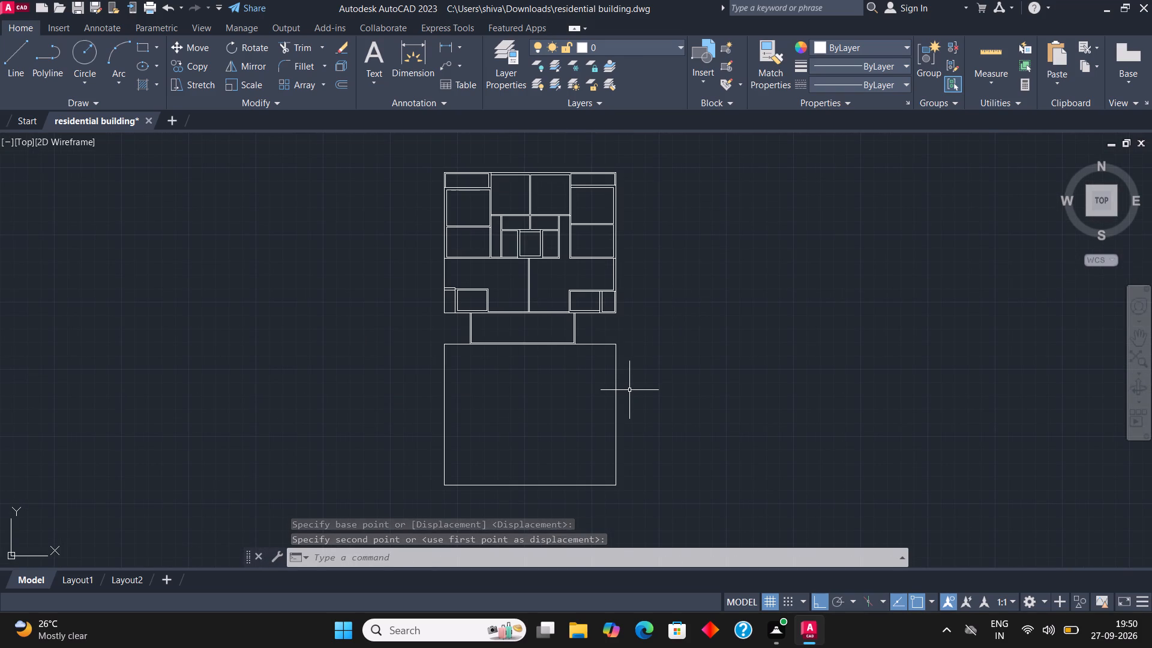
{"action": "scroll", "coordinate": [458, 352], "scroll_direction": "up", "scroll_amount": 3}
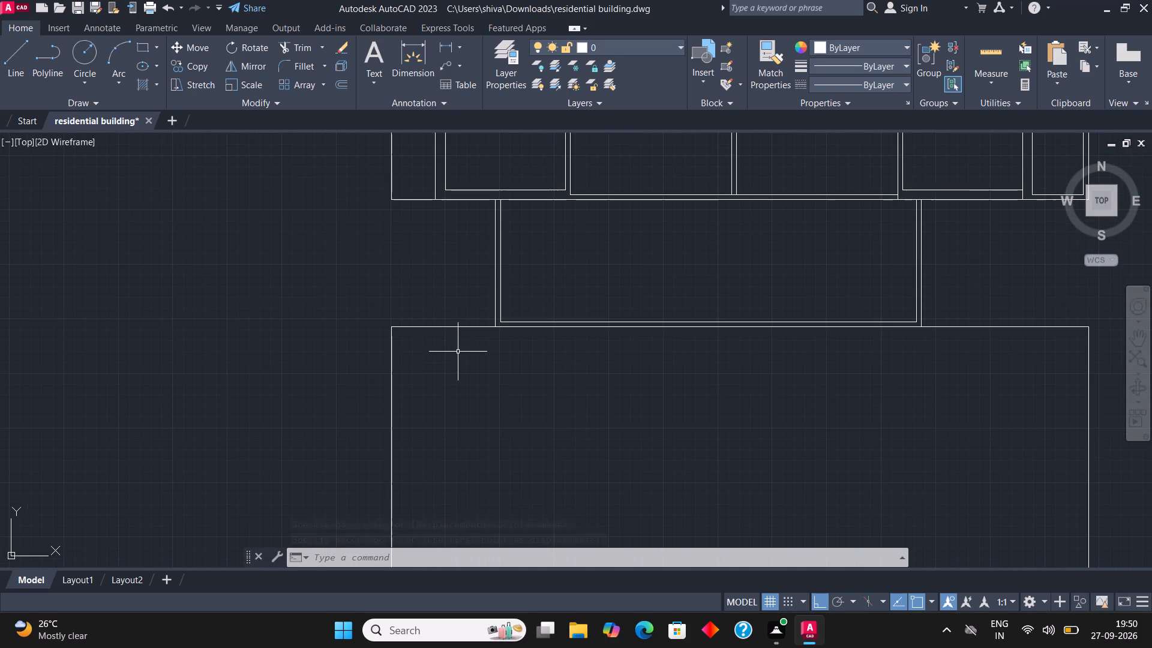
{"action": "scroll", "coordinate": [457, 352], "scroll_direction": "up", "scroll_amount": 2}
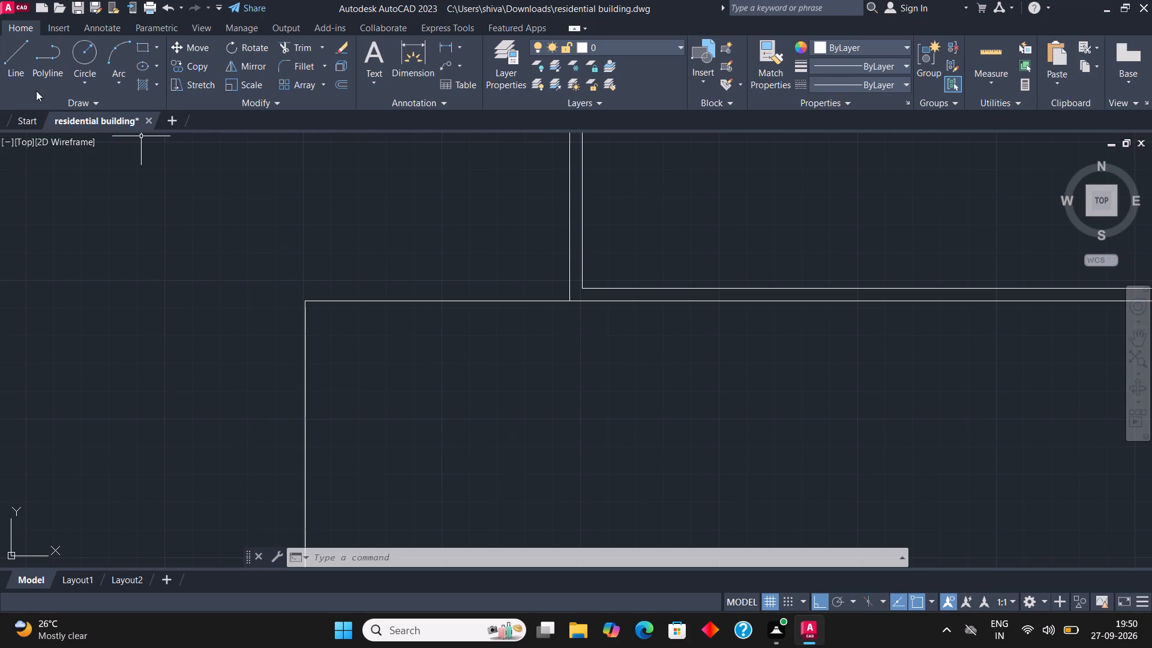
{"action": "left_click", "coordinate": [13, 62]}
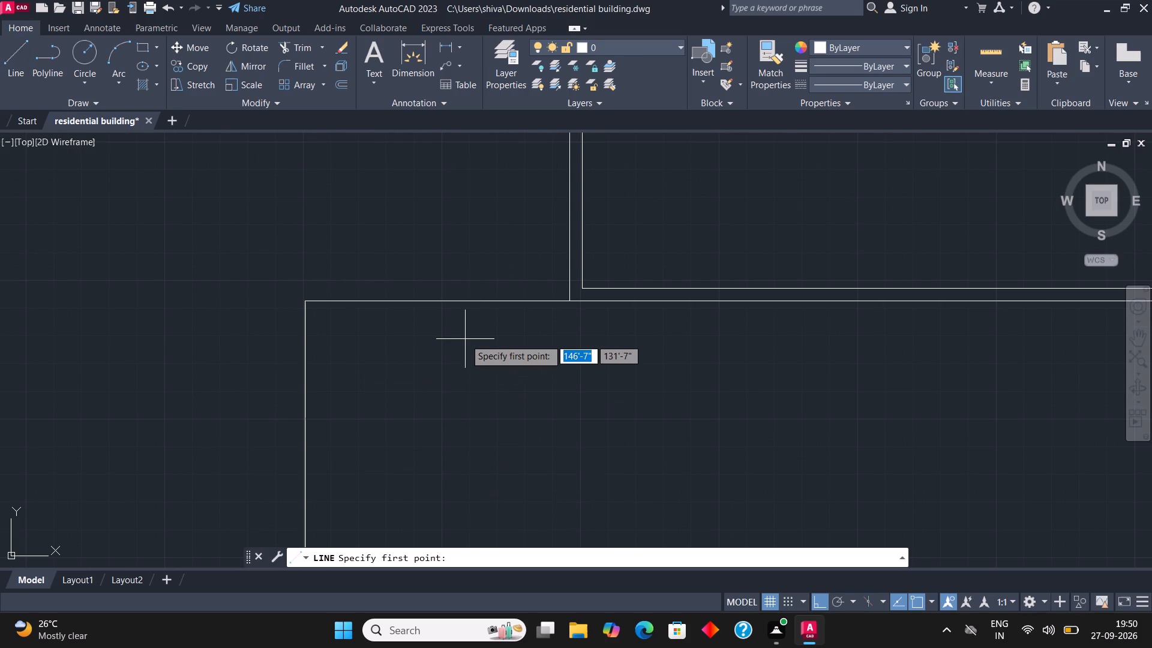
{"action": "left_click", "coordinate": [304, 304]}
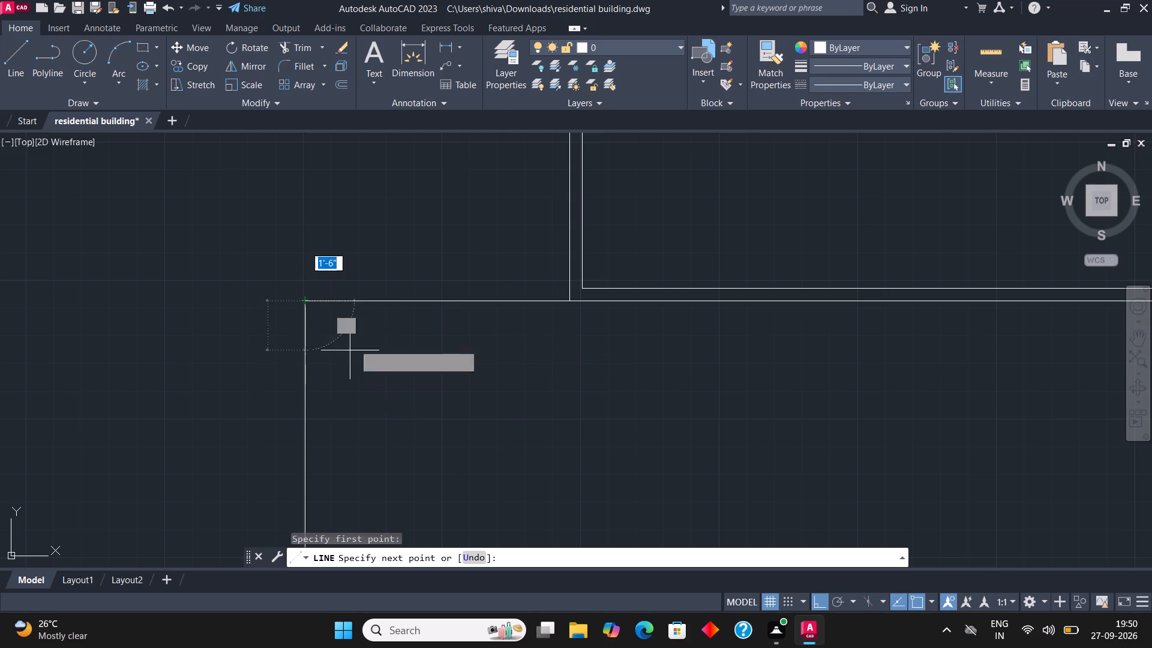
{"action": "type", "text": "3'11\""}
{"action": "key", "text": "Return"}
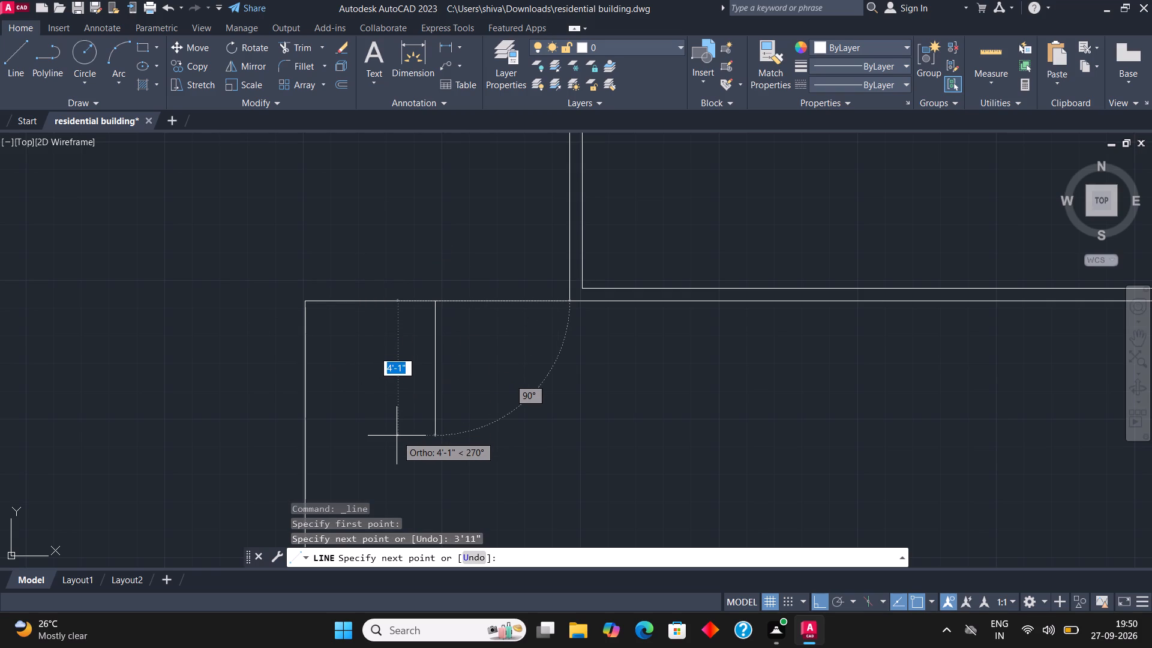
{"action": "key", "text": "6"}
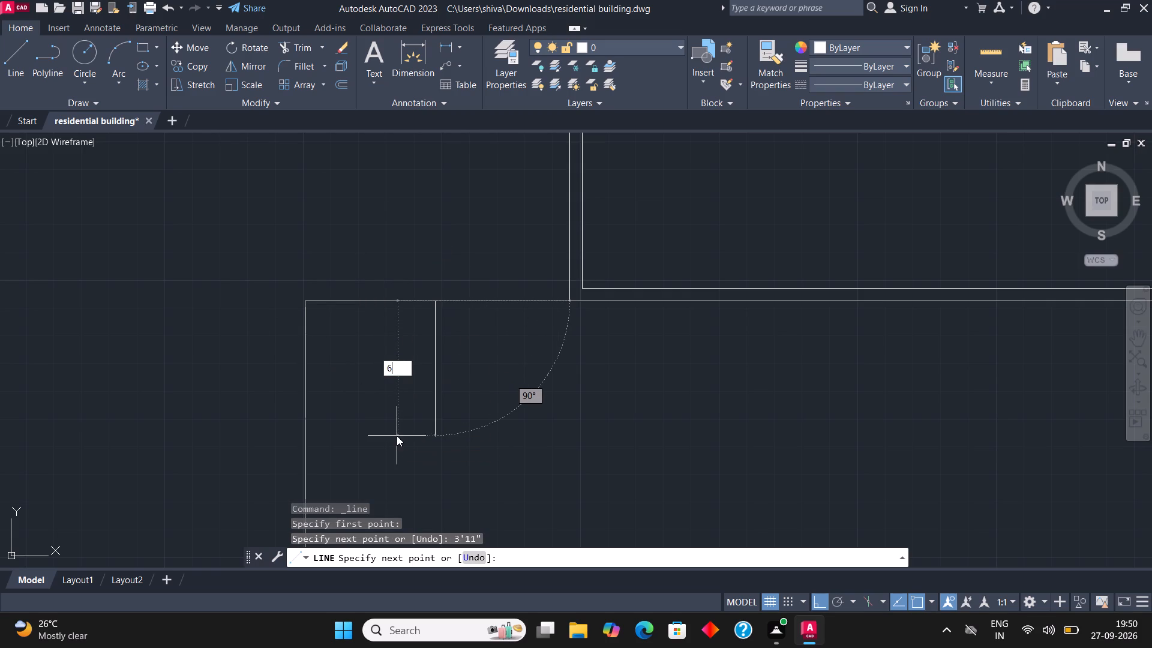
{"action": "type", "text": "'4\""}
{"action": "key", "text": "Return"}
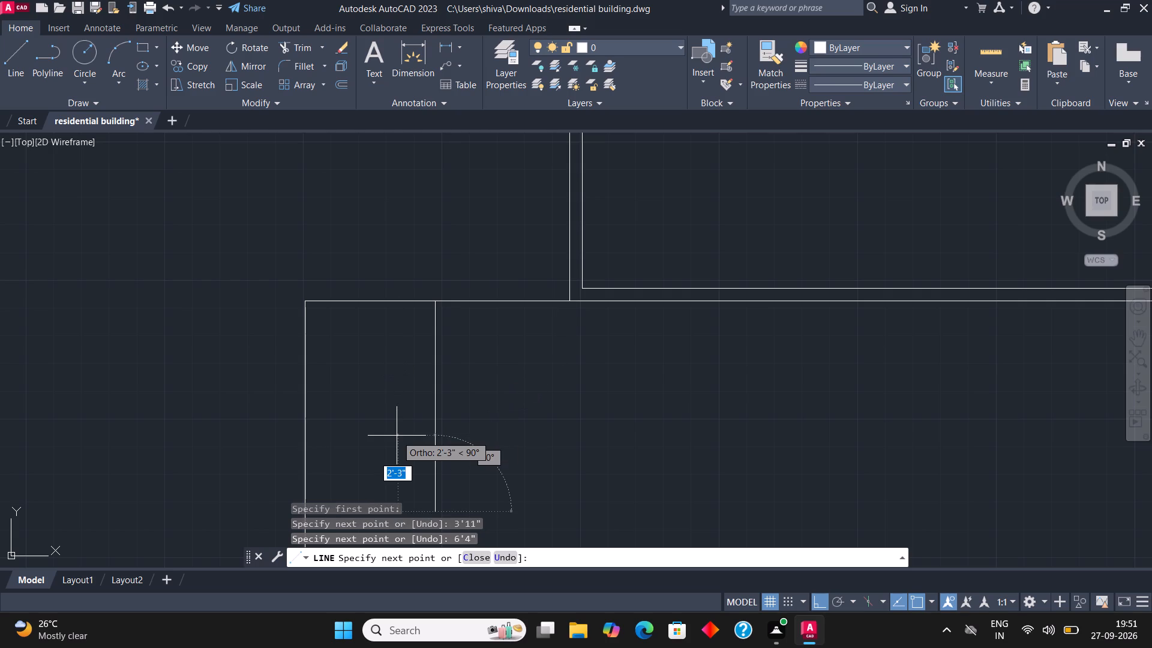
{"action": "scroll", "coordinate": [377, 437], "scroll_direction": "down", "scroll_amount": 2}
{"action": "left_click", "coordinate": [335, 467]}
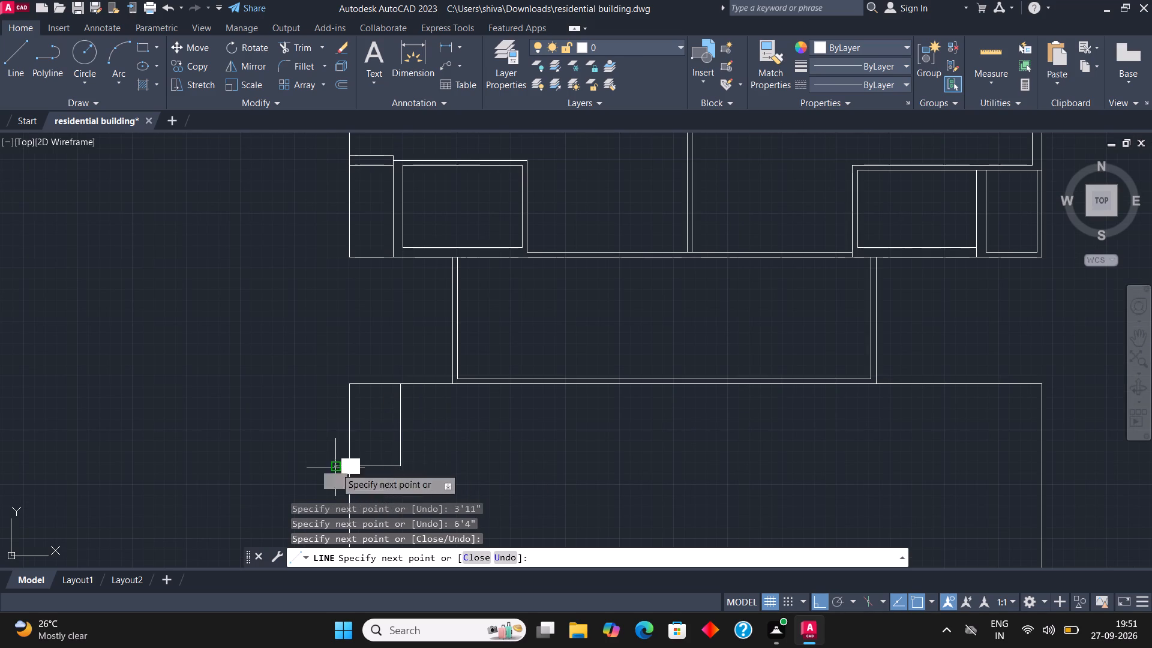
Trim the short end of the small room's bottom line that projects beyond the copied rectangle's left edge.
{"action": "left_click", "coordinate": [306, 47]}
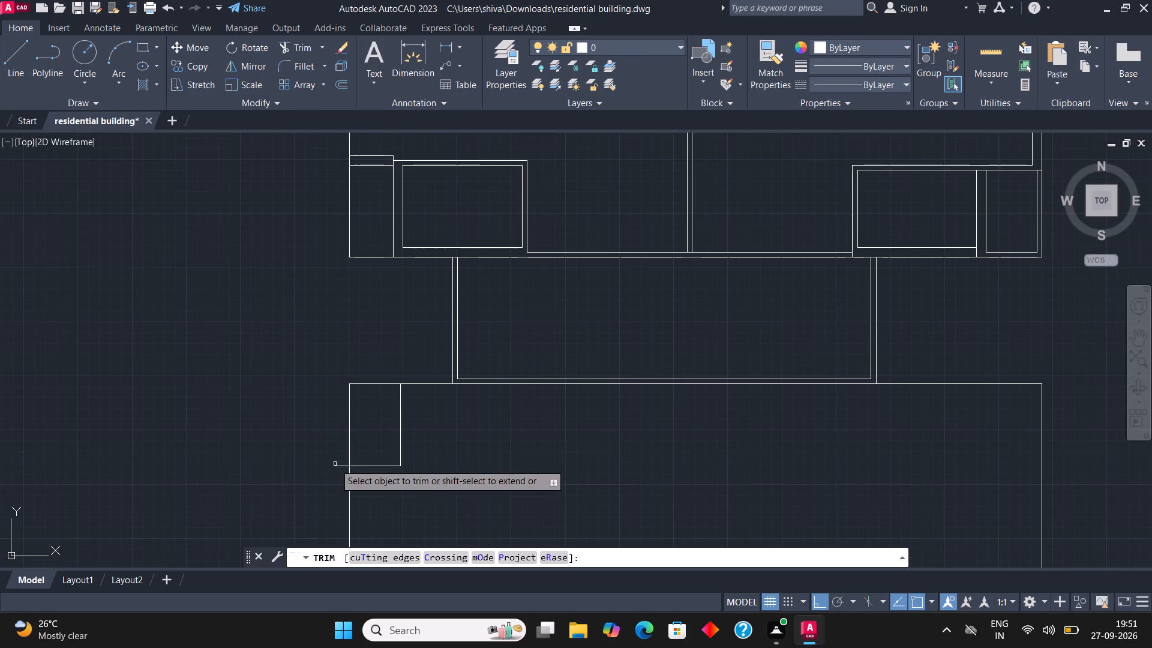
{"action": "left_click", "coordinate": [342, 465]}
{"action": "key", "text": "Escape"}
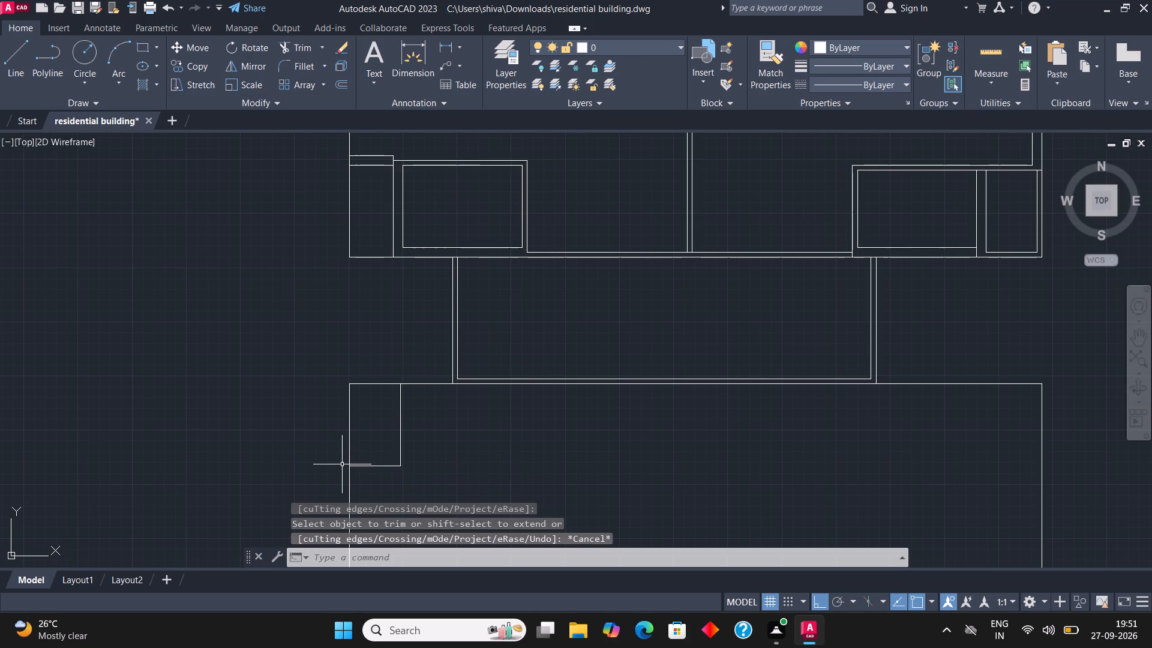
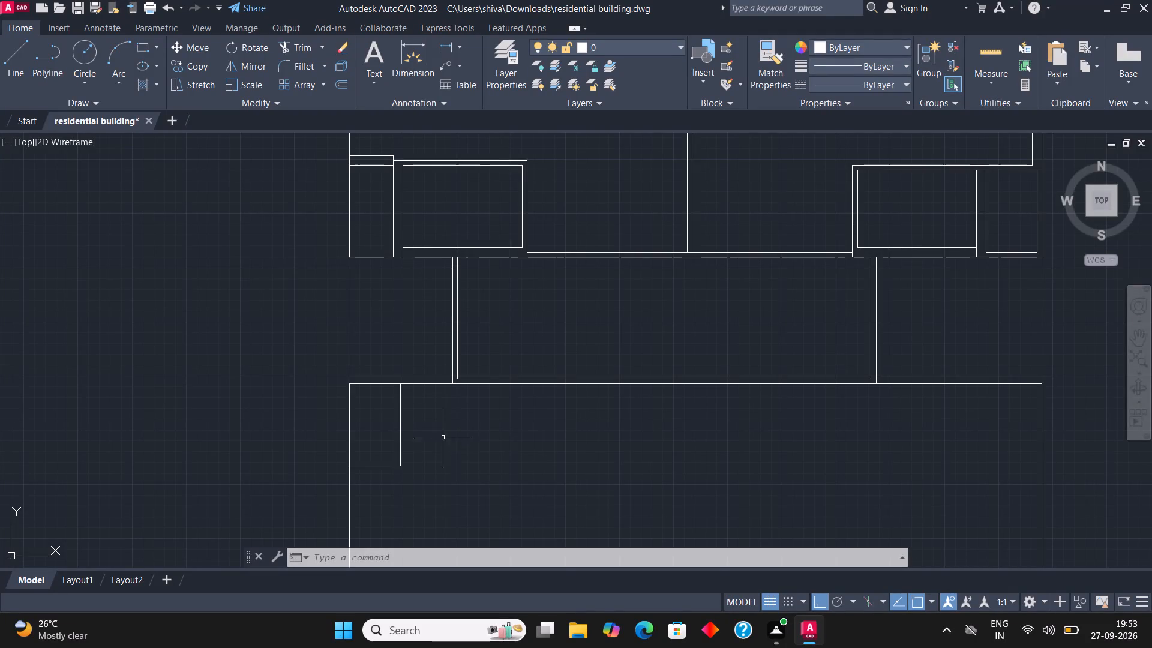
Erase the small room's right and bottom lines at the copied rectangle's upper-left corner.
{"action": "scroll", "coordinate": [421, 497], "scroll_direction": "up", "scroll_amount": 1}
{"action": "scroll", "coordinate": [464, 386], "scroll_direction": "down", "scroll_amount": 2}
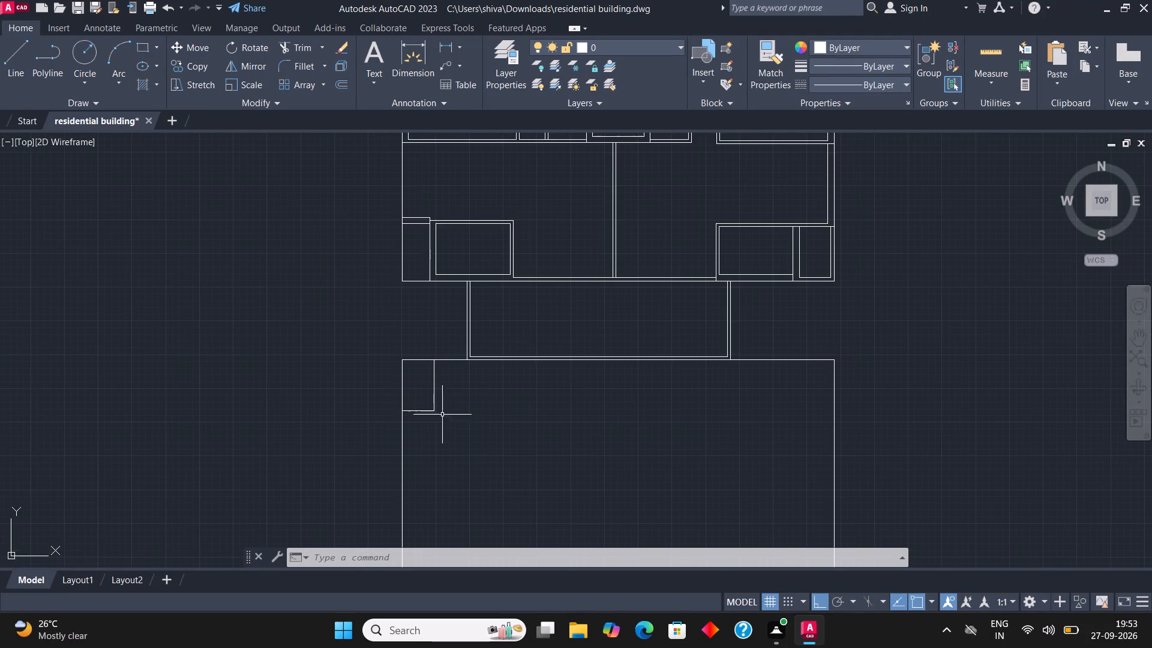
{"action": "scroll", "coordinate": [422, 415], "scroll_direction": "up", "scroll_amount": 2}
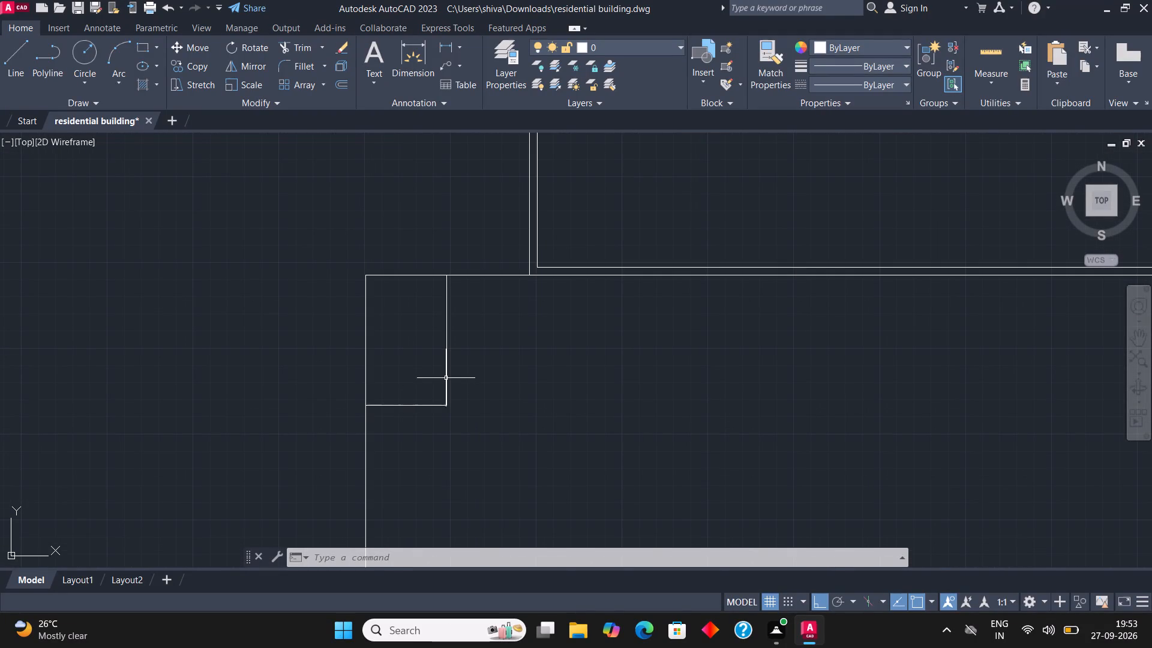
{"action": "left_click", "coordinate": [458, 397]}
{"action": "left_click", "coordinate": [422, 348]}
{"action": "left_click_drag", "start_coordinate": [442, 439], "coordinate": [440, 433]}
{"action": "left_click", "coordinate": [405, 376]}
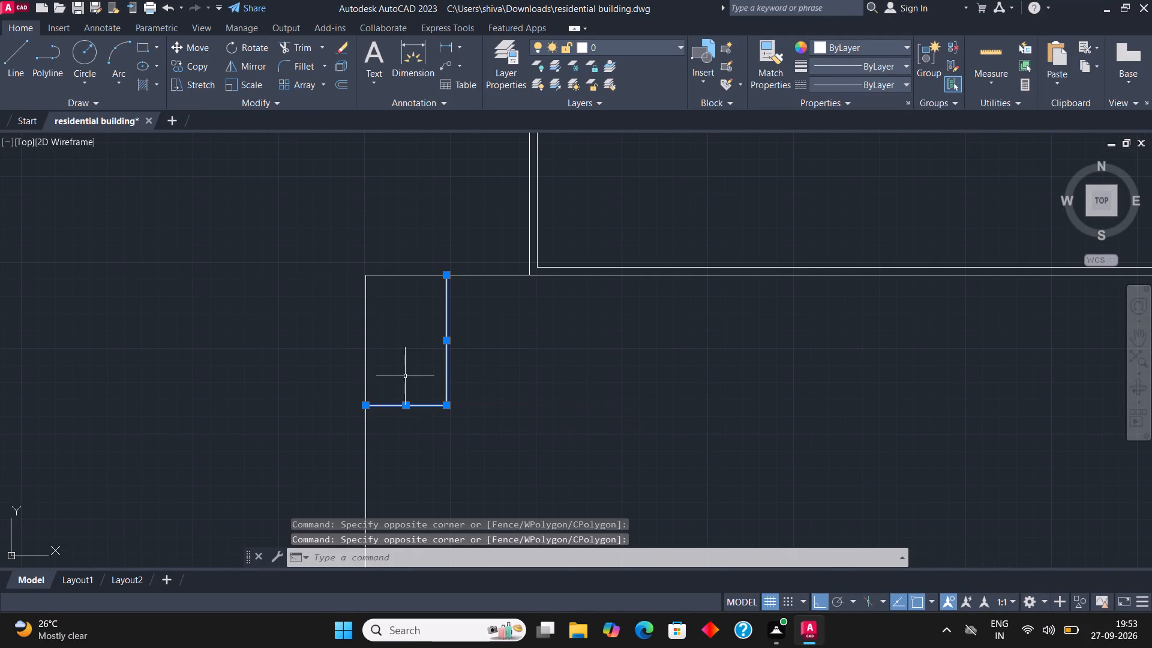
{"action": "key", "text": "Delete"}
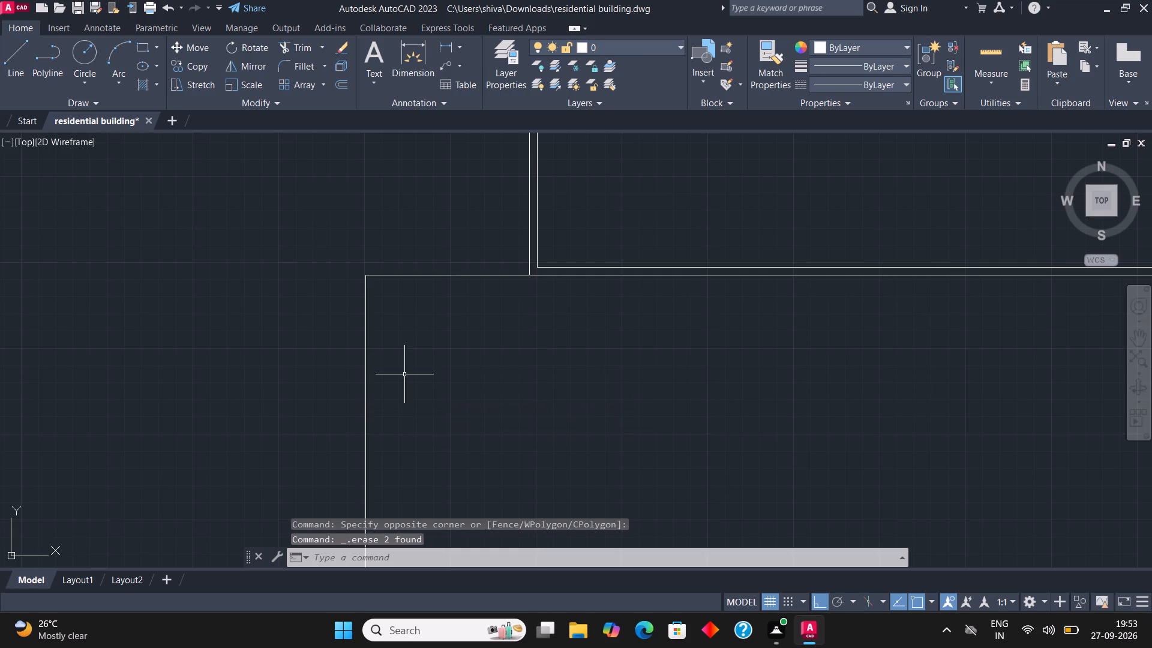
Draw connected lines from the copied rectangle's upper-left corner: 4.5" right, 6'4" down, and back left just past its left edge.
{"action": "left_click", "coordinate": [22, 49]}
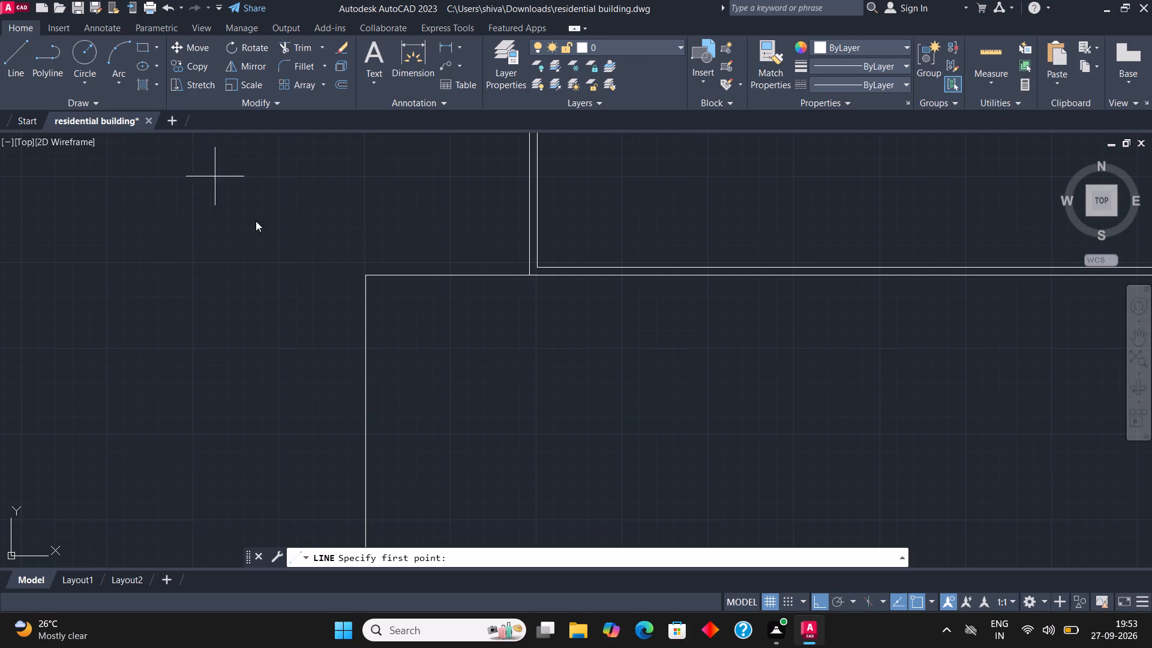
{"action": "left_click", "coordinate": [365, 276]}
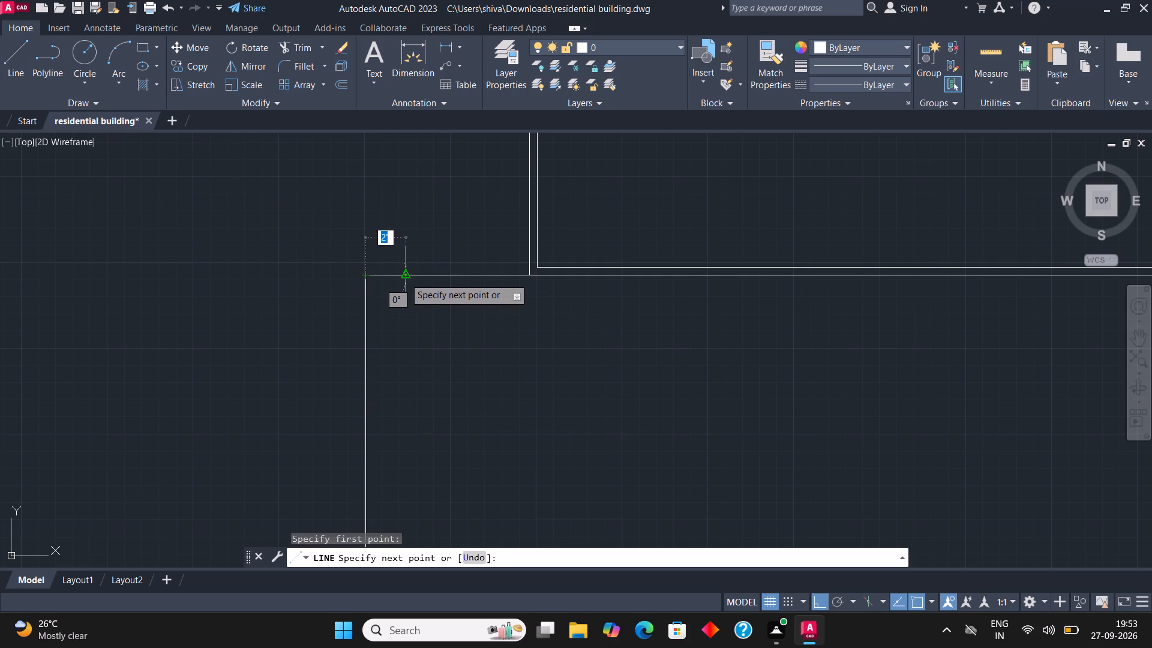
{"action": "type", "text": "4.5\""}
{"action": "key", "text": "Return"}
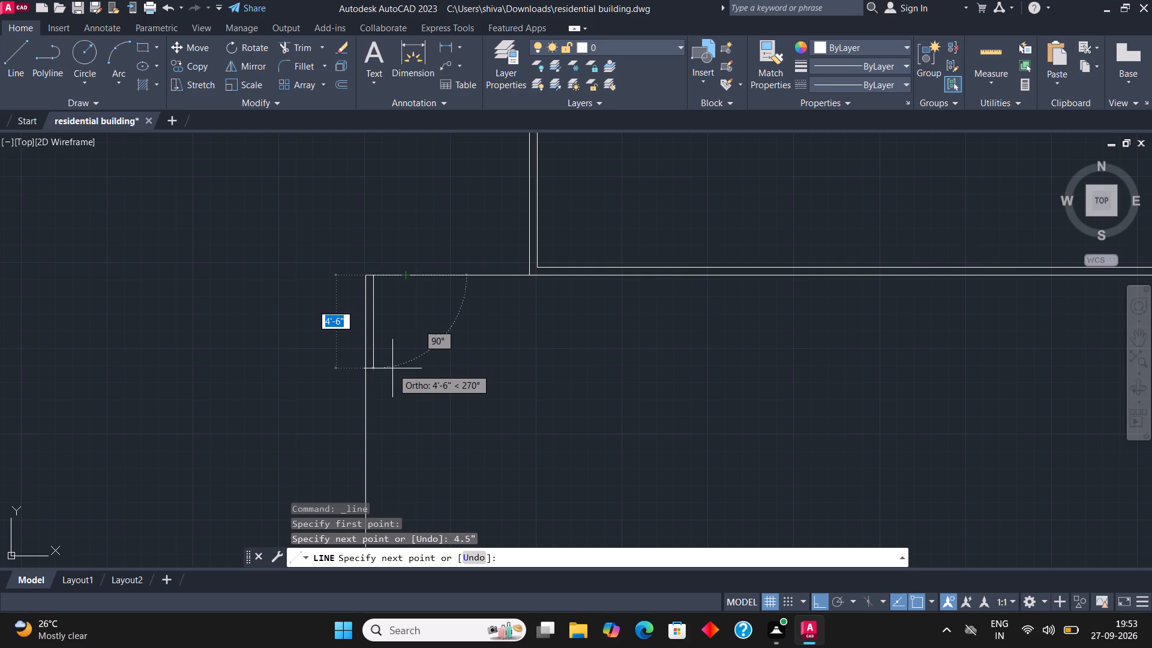
{"action": "type", "text": "6'4\""}
{"action": "key", "text": "Return"}
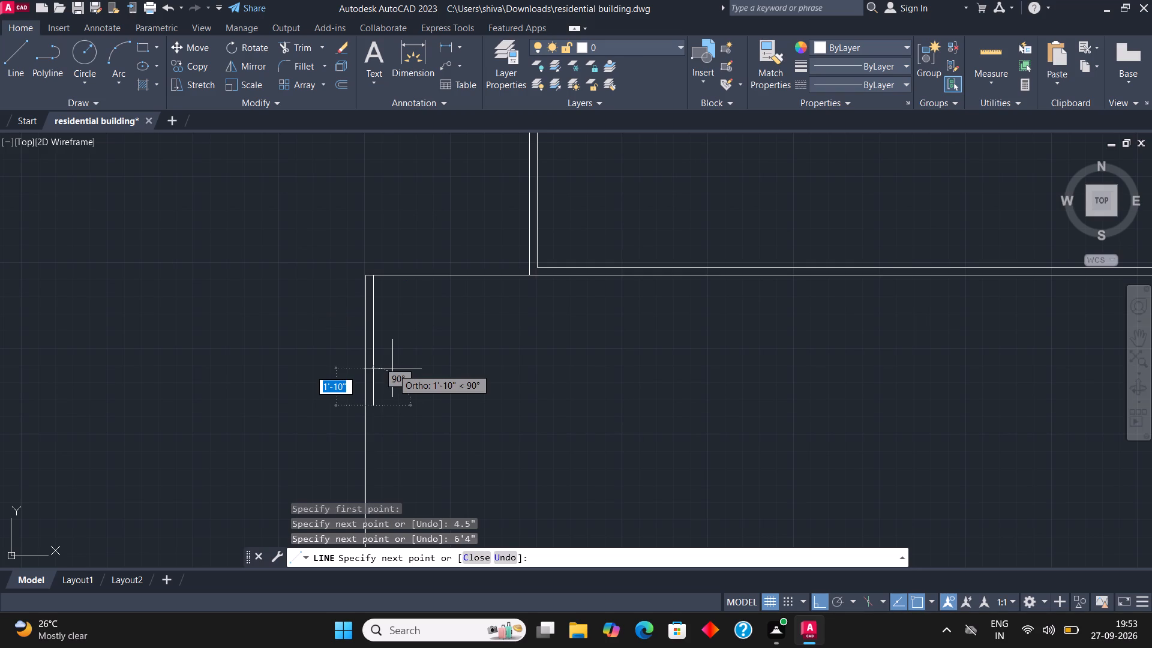
{"action": "left_click", "coordinate": [347, 408]}
Trim the short line end that projects beyond the copied rectangle's left edge.
{"action": "left_click", "coordinate": [302, 46]}
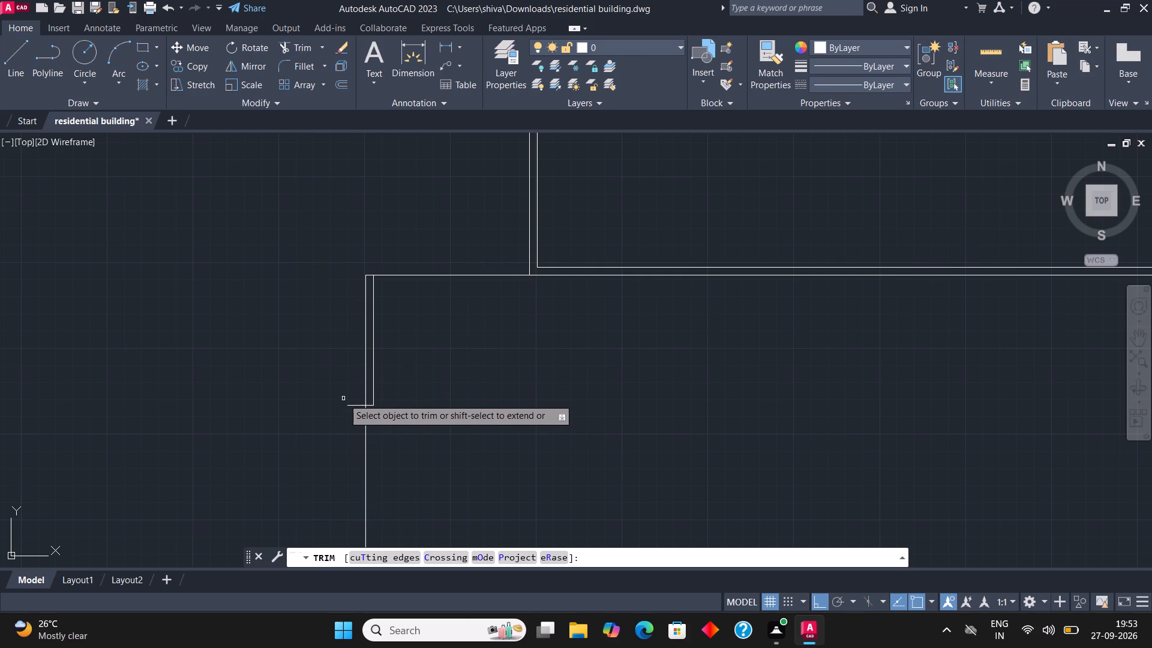
{"action": "left_click", "coordinate": [349, 407]}
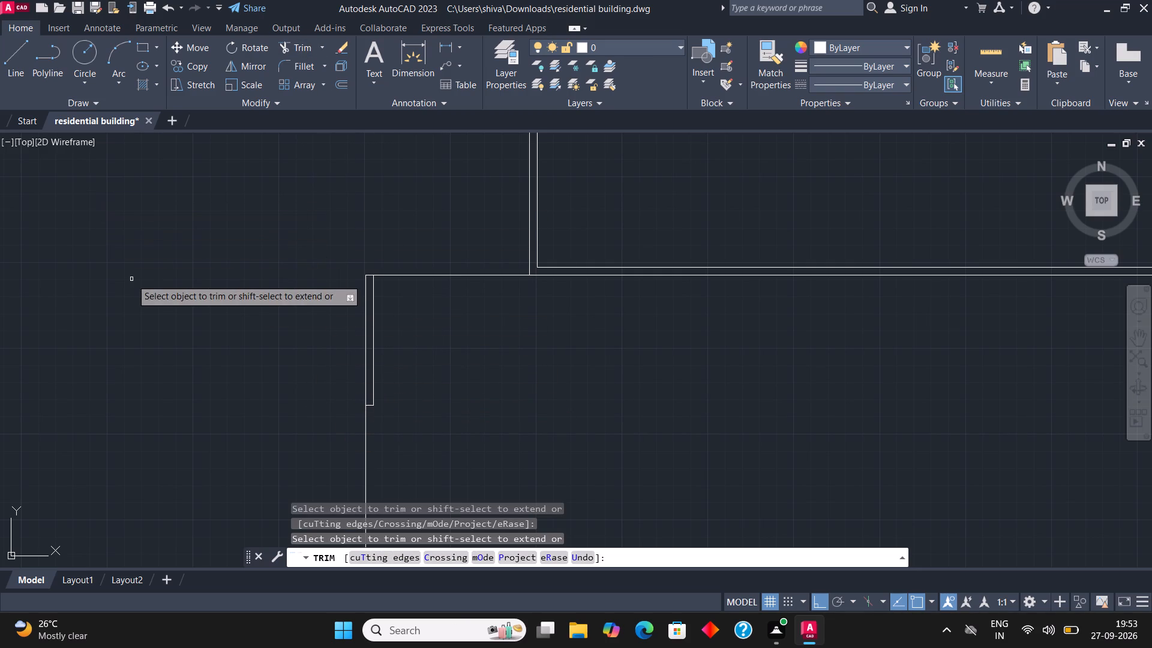
{"action": "key", "text": "Escape"}
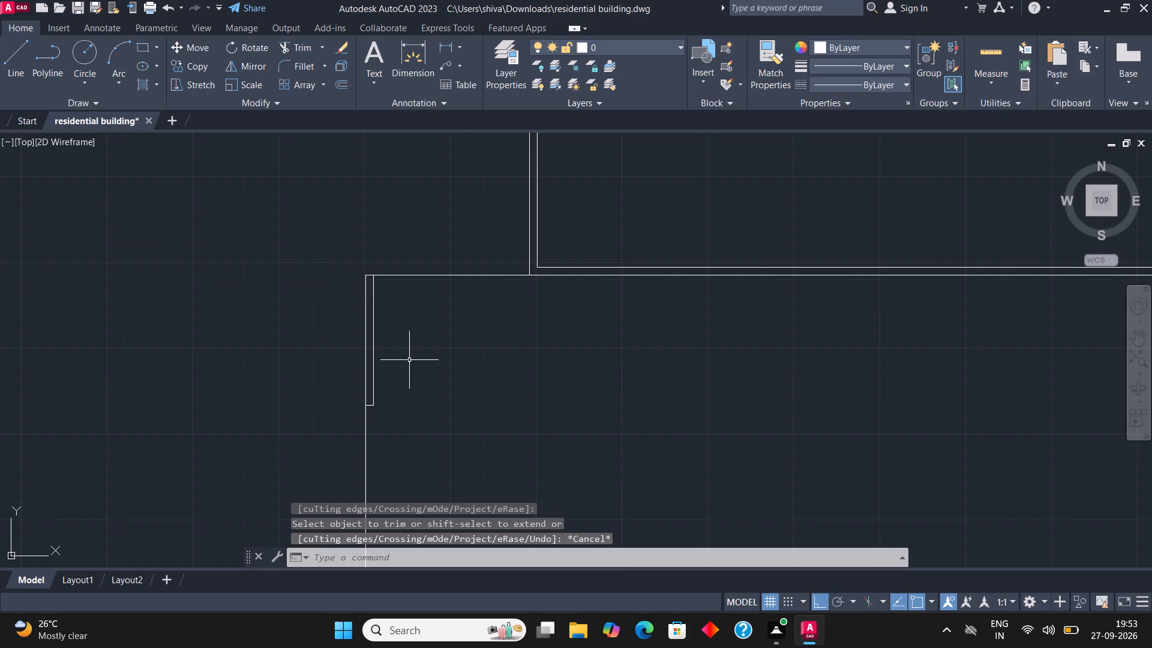
Draw connected lines from the top of the inner left wall line: 4.5" down, 3'11" right, 6'4" down, and left past the boundary.
{"action": "scroll", "coordinate": [465, 388], "scroll_direction": "down", "scroll_amount": 1}
{"action": "scroll", "coordinate": [490, 368], "scroll_direction": "up", "scroll_amount": 1}
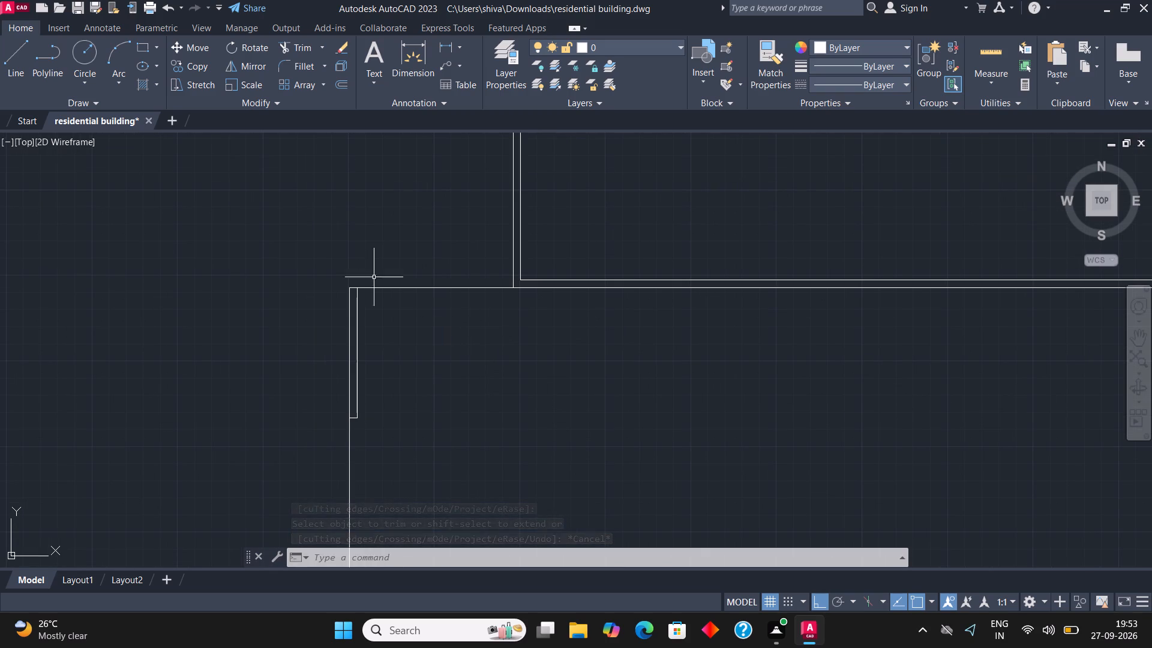
{"action": "left_click", "coordinate": [12, 52]}
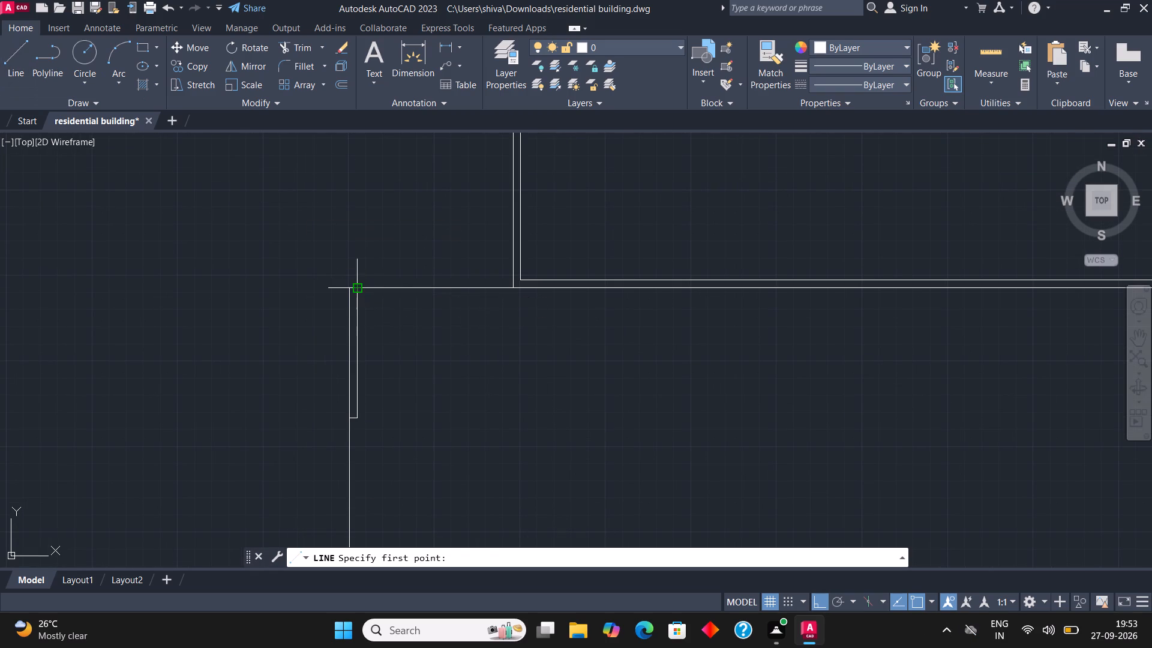
{"action": "left_click", "coordinate": [356, 287]}
{"action": "type", "text": "4.5\""}
{"action": "key", "text": "Return"}
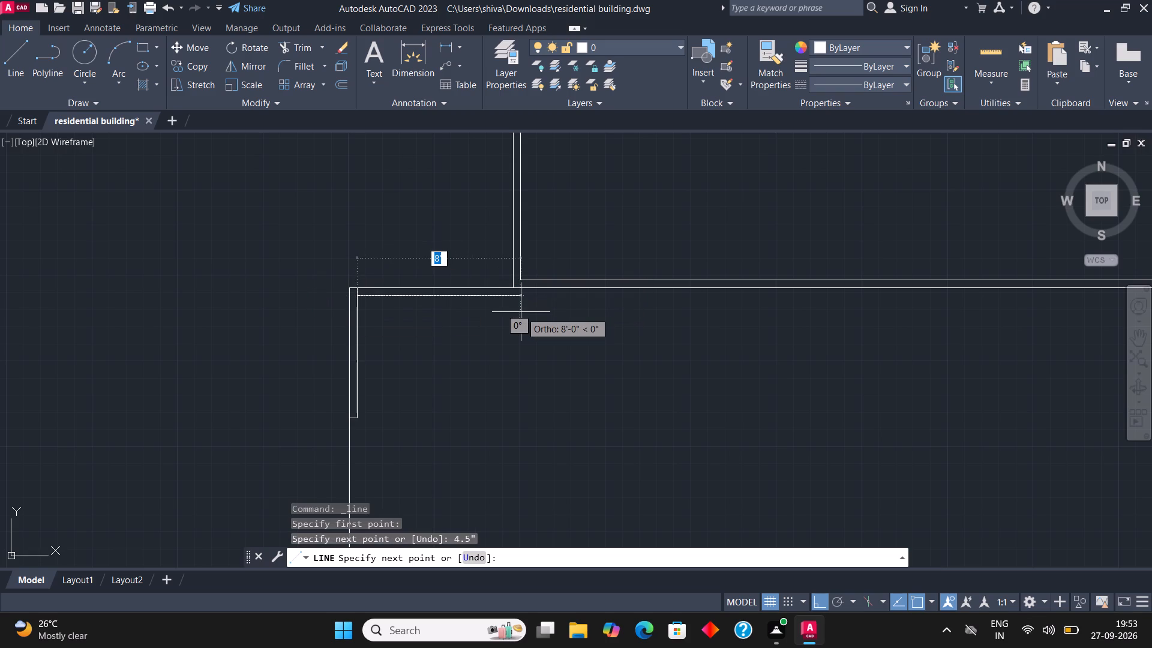
{"action": "type", "text": "3'11\""}
{"action": "key", "text": "Return"}
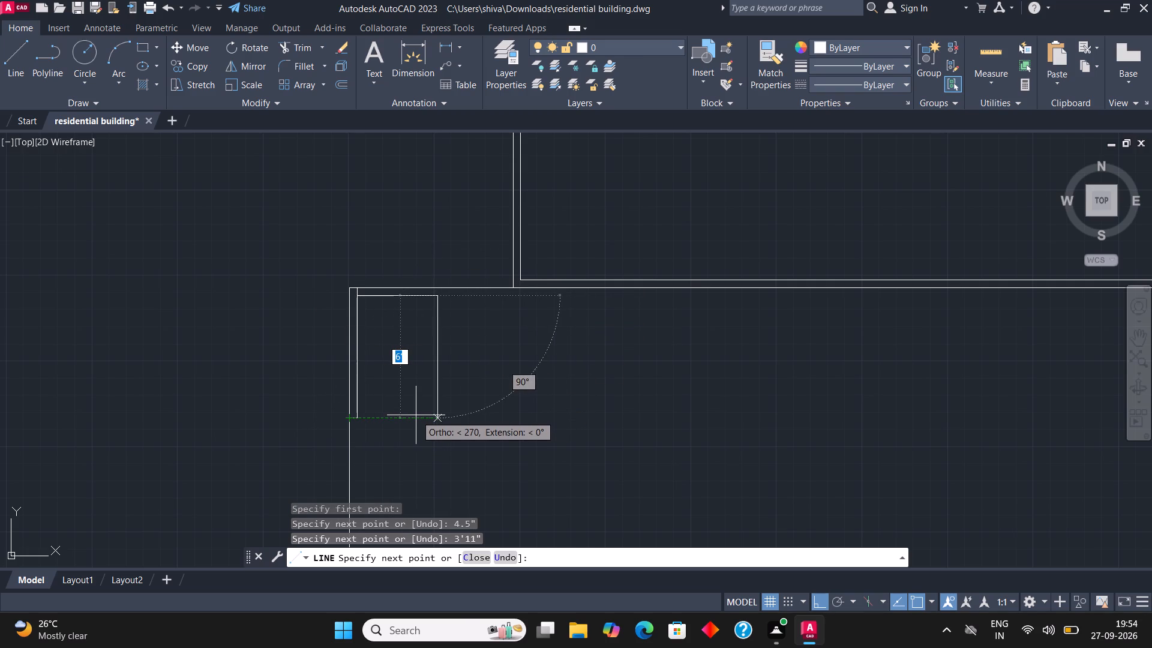
{"action": "key", "text": "6"}
{"action": "key", "text": "apostrophe"}
{"action": "key", "text": "4"}
{"action": "key", "text": "shift+quotedbl"}
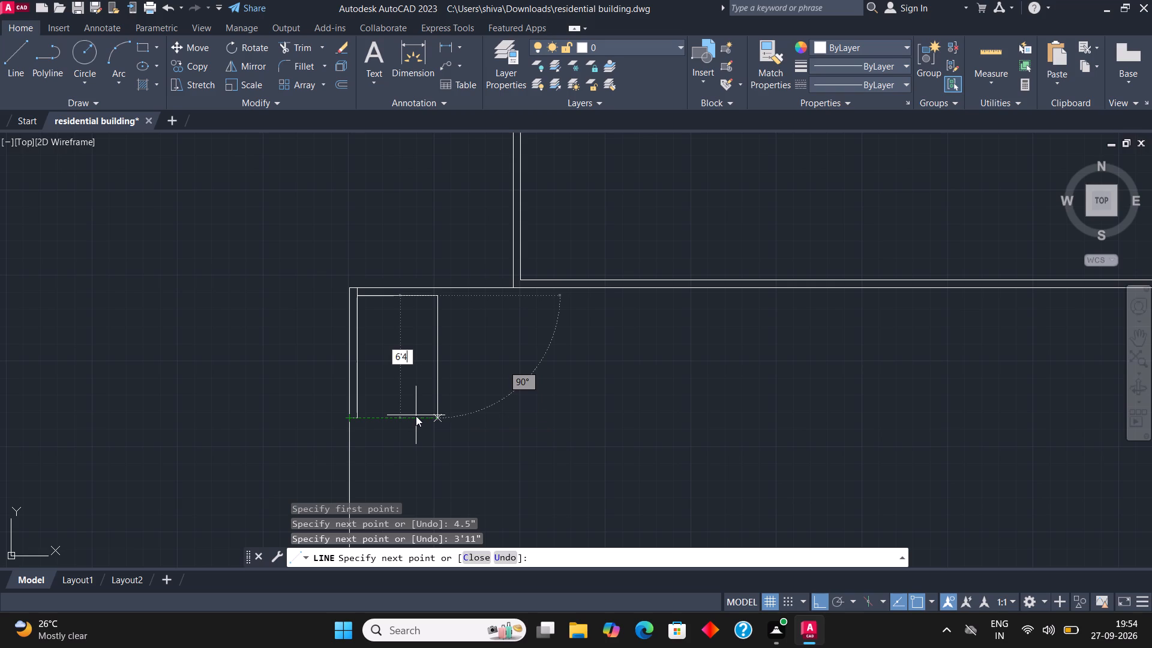
{"action": "key", "text": "Return"}
{"action": "scroll", "coordinate": [356, 437], "scroll_direction": "up", "scroll_amount": 3}
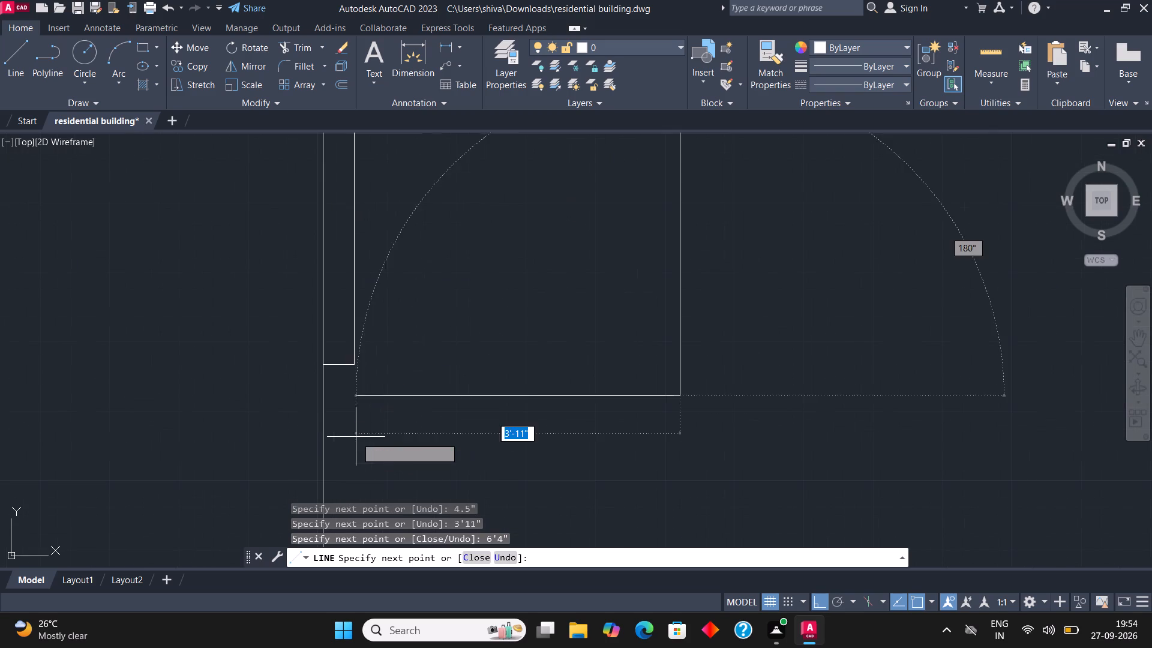
{"action": "left_click", "coordinate": [261, 407]}
{"action": "key", "text": "Escape"}
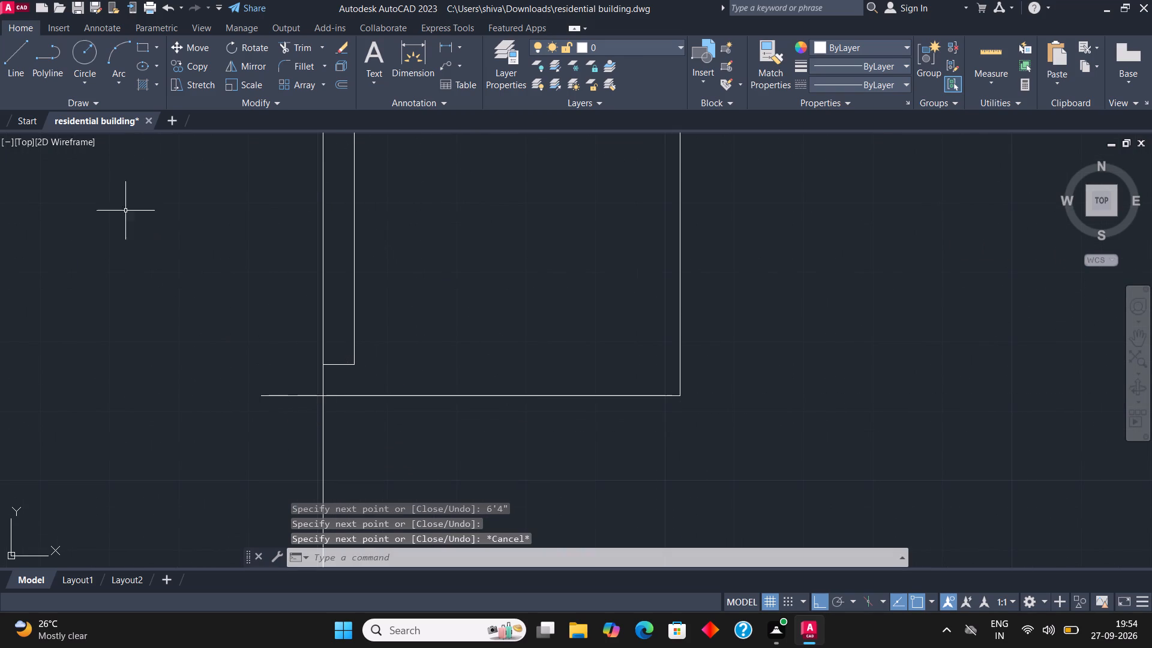
Draw a horizontal line from the lower end of the inner left wall line to just past the small room's right side.
{"action": "left_click", "coordinate": [10, 61]}
{"action": "left_click", "coordinate": [355, 368]}
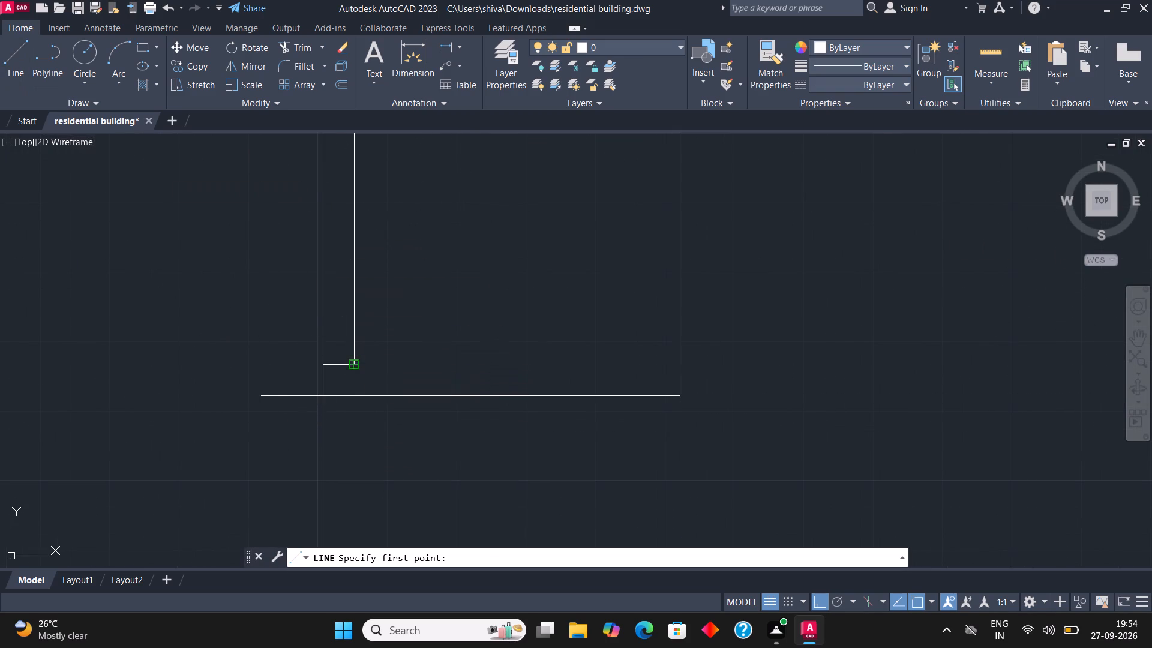
{"action": "left_click", "coordinate": [751, 370]}
Trim the small room's bottom lines projecting past both sides and the short stubs at its inner lower-left and upper-left corners.
{"action": "left_click", "coordinate": [307, 49]}
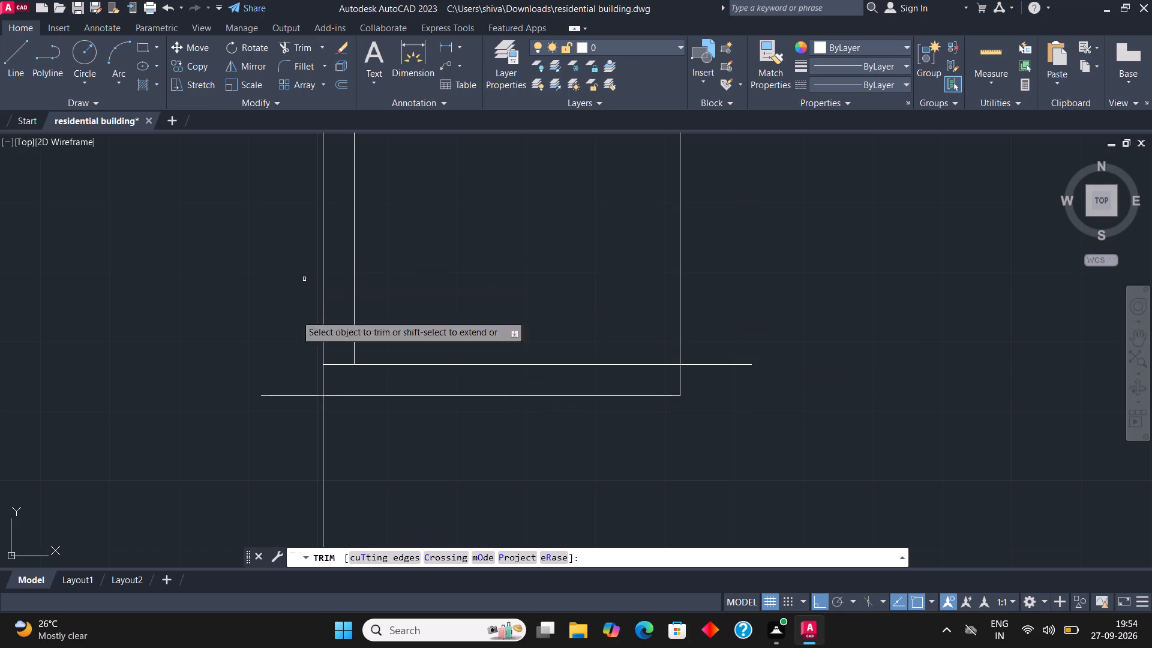
{"action": "left_click", "coordinate": [281, 383]}
{"action": "left_click", "coordinate": [280, 443]}
{"action": "left_click", "coordinate": [334, 365]}
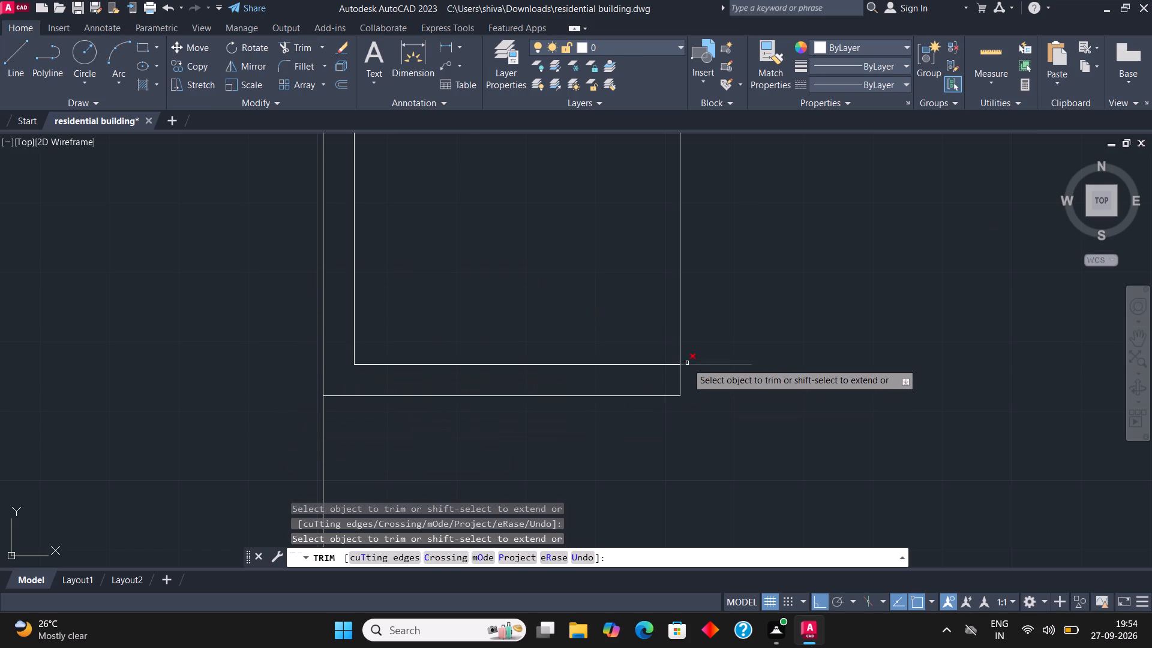
{"action": "left_click_drag", "start_coordinate": [703, 337], "coordinate": [703, 346]}
{"action": "left_click", "coordinate": [703, 463]}
{"action": "scroll", "coordinate": [702, 461], "scroll_direction": "down", "scroll_amount": 2}
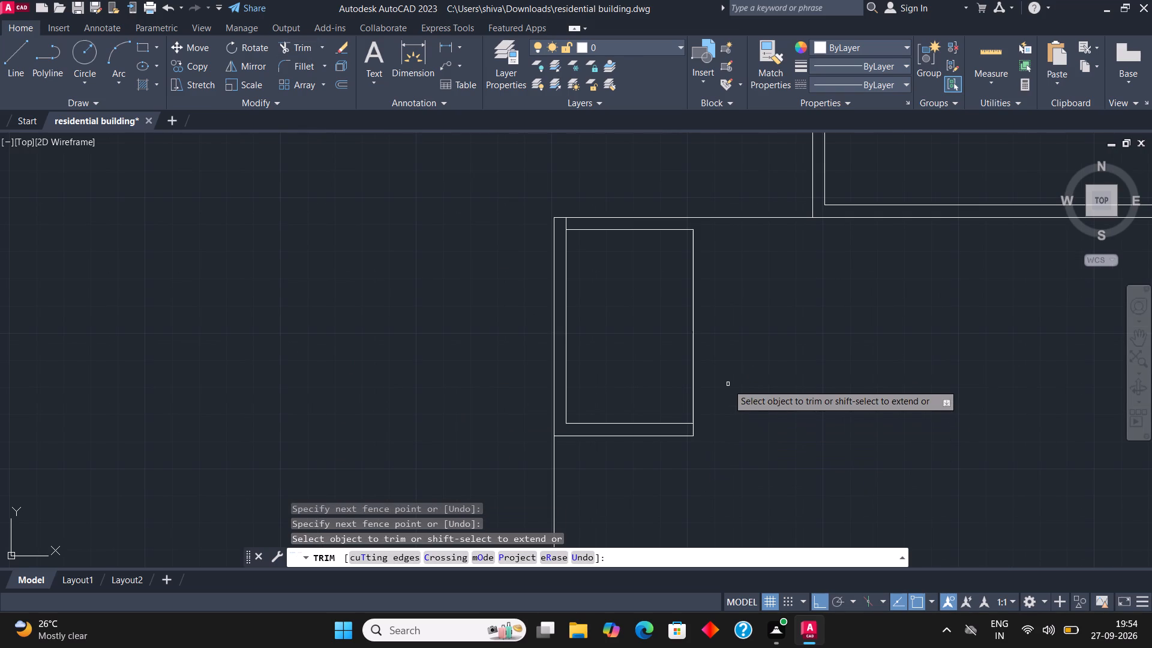
{"action": "scroll", "coordinate": [516, 385], "scroll_direction": "down", "scroll_amount": 1}
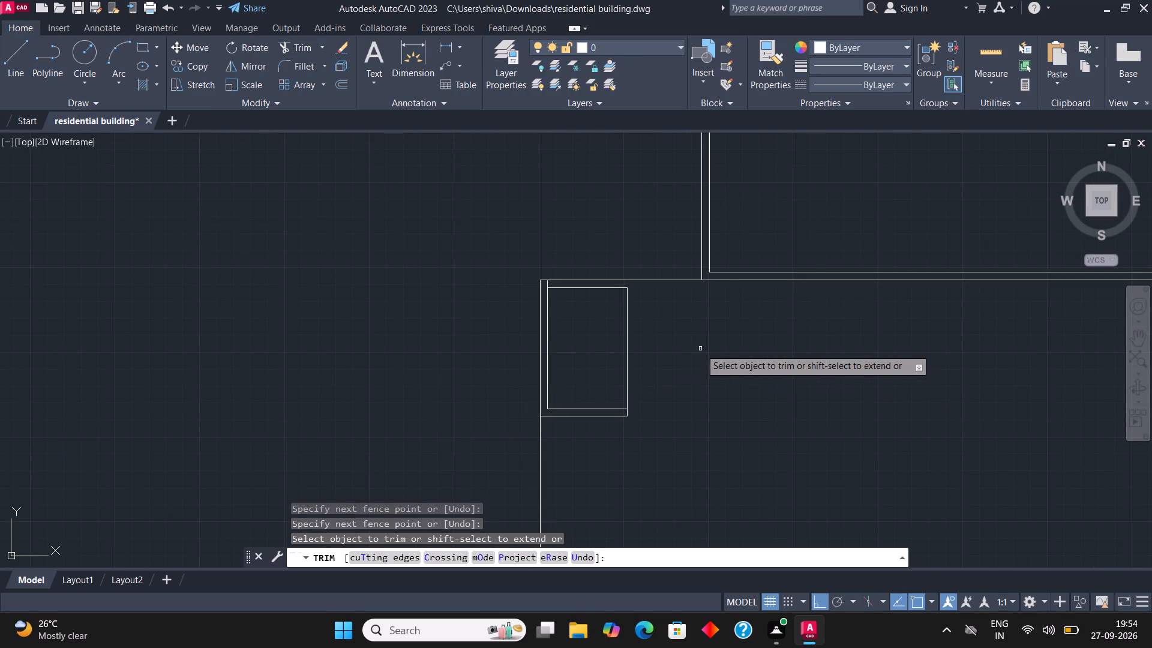
{"action": "scroll", "coordinate": [700, 347], "scroll_direction": "up", "scroll_amount": 1}
{"action": "left_click", "coordinate": [454, 247]}
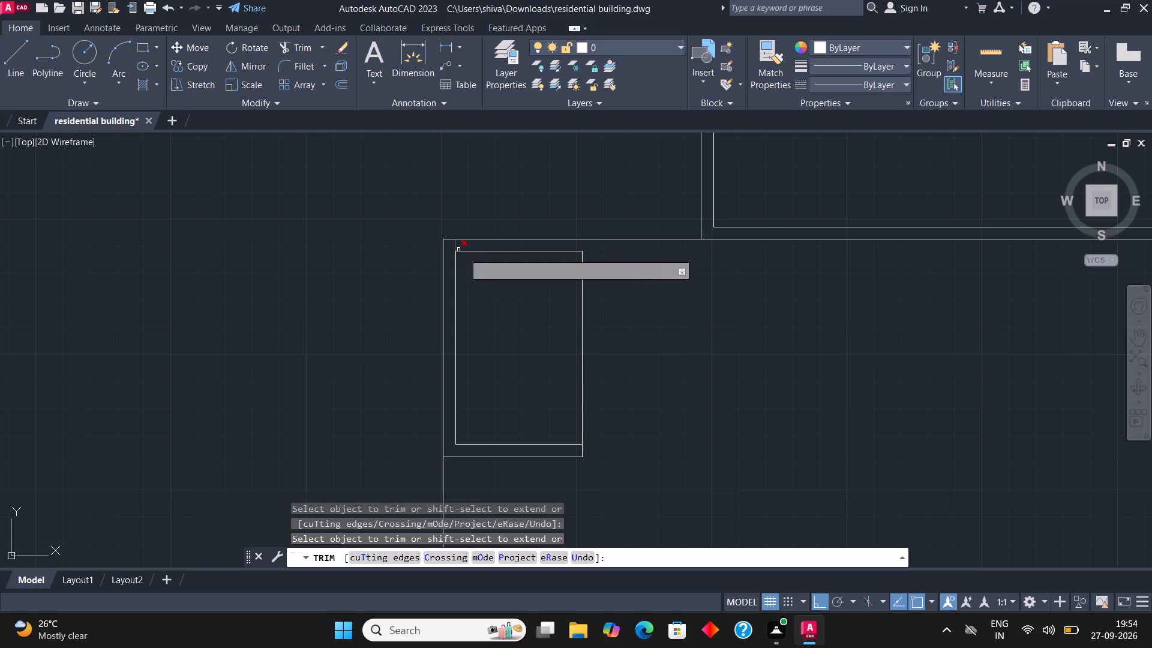
{"action": "left_click", "coordinate": [455, 247]}
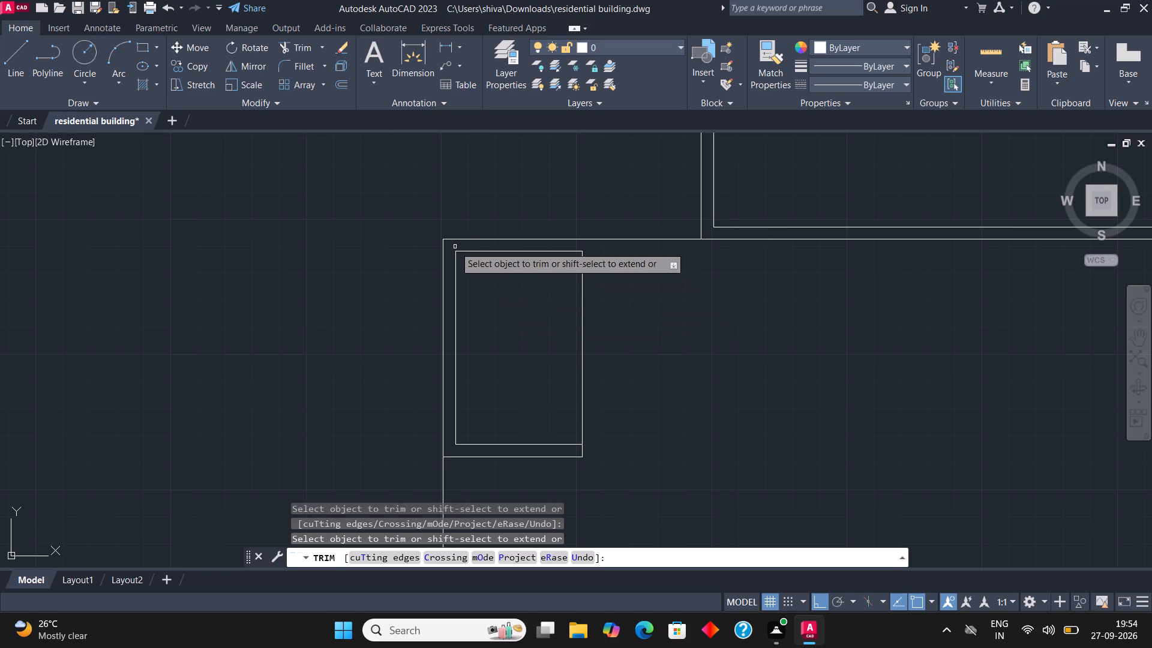
{"action": "key", "text": "Escape"}
Check the small room's inner width along its bottom line using a dimension preview.
{"action": "scroll", "coordinate": [349, 353], "scroll_direction": "down", "scroll_amount": 2}
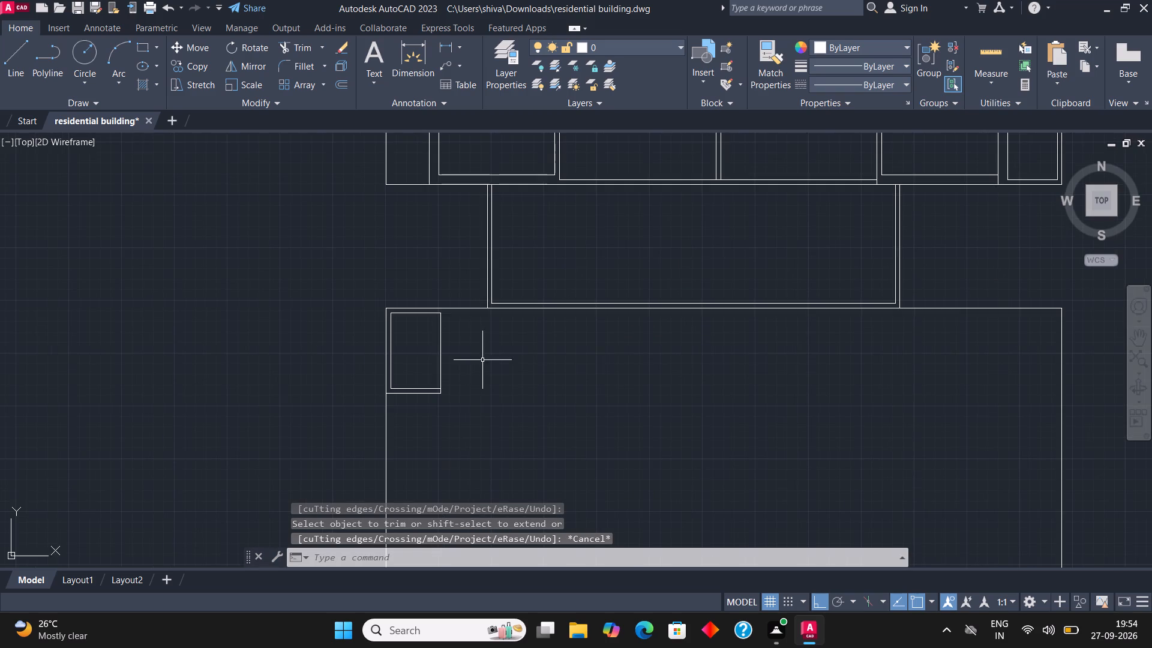
{"action": "scroll", "coordinate": [482, 361], "scroll_direction": "up", "scroll_amount": 2}
{"action": "left_click", "coordinate": [403, 53]}
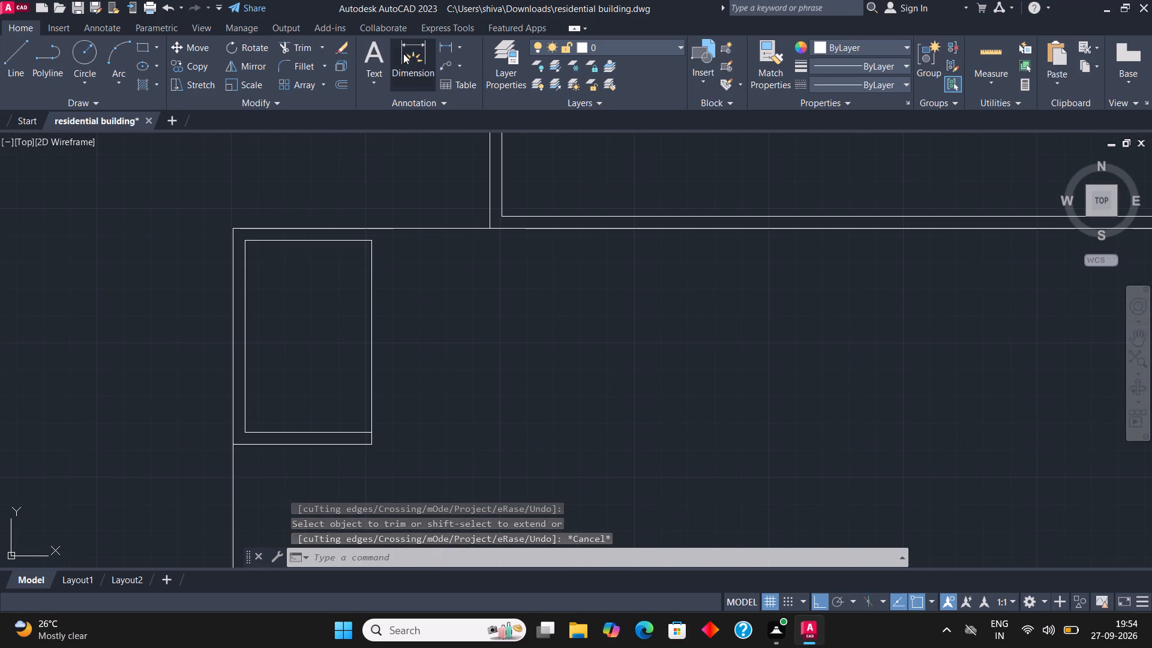
{"action": "left_click", "coordinate": [245, 434]}
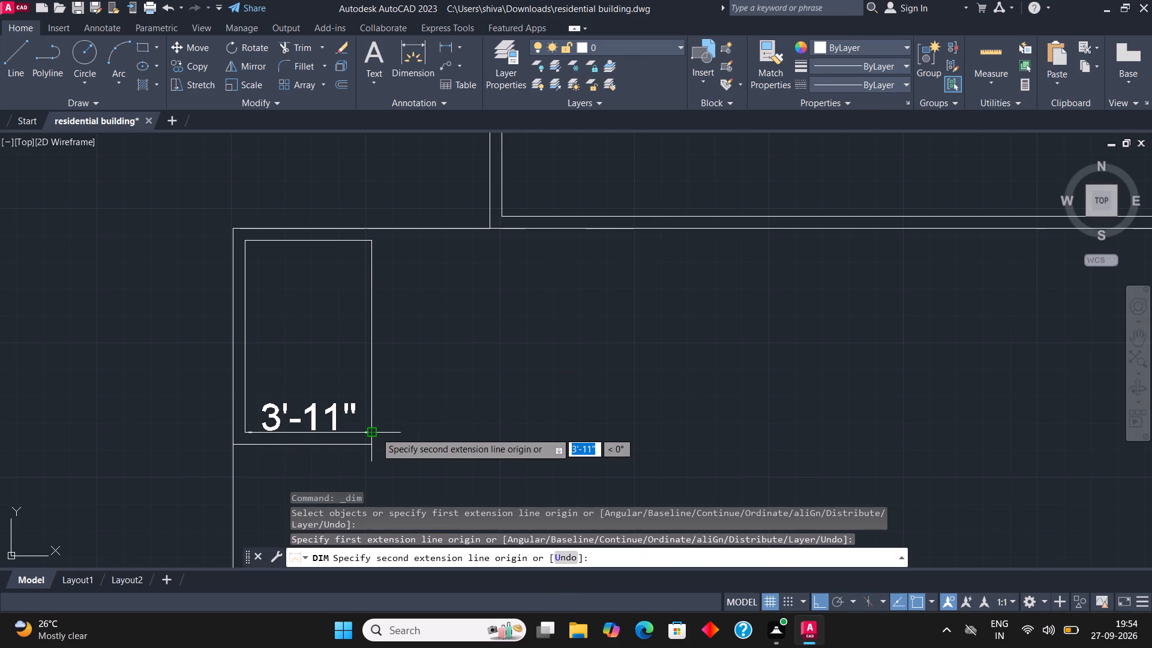
{"action": "key", "text": "Escape"}
Copy the small room's right wall line 4.5" to the right.
{"action": "left_click", "coordinate": [373, 356]}
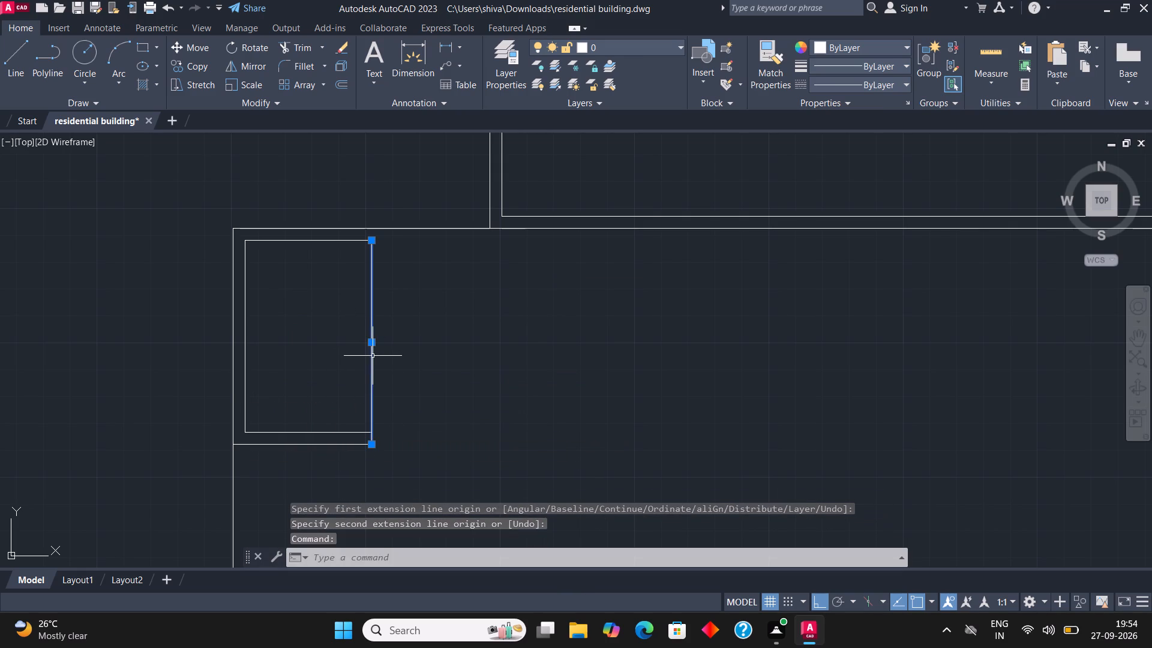
{"action": "left_click", "coordinate": [196, 67]}
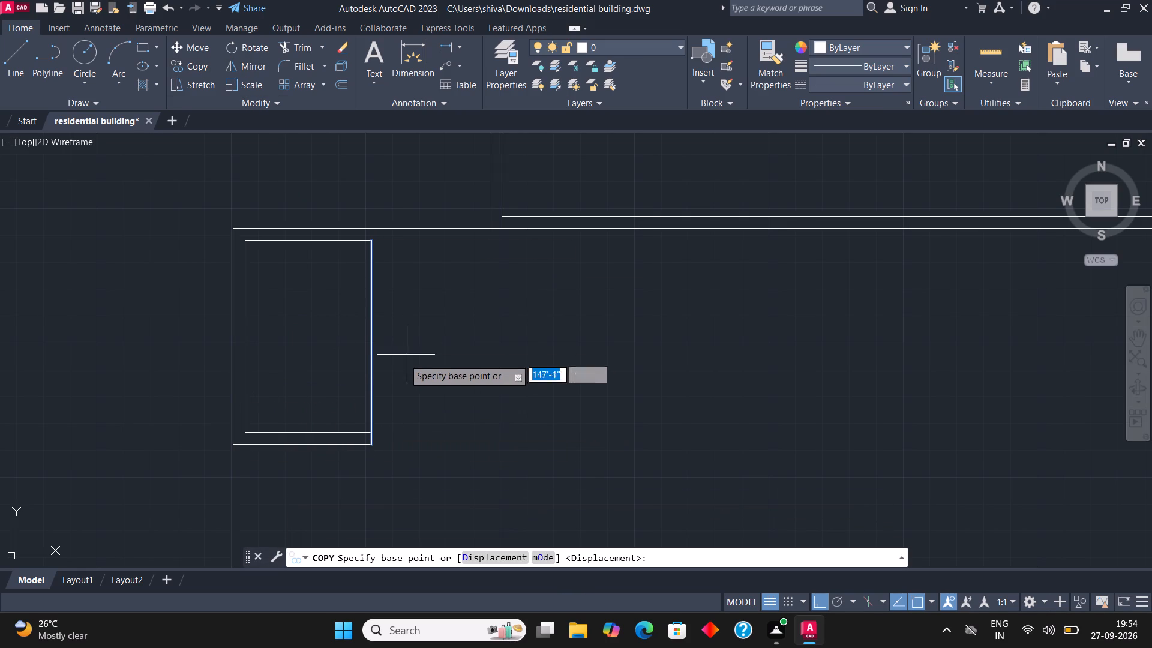
{"action": "left_click", "coordinate": [373, 343]}
{"action": "type", "text": "4.5\""}
{"action": "key", "text": "Return"}
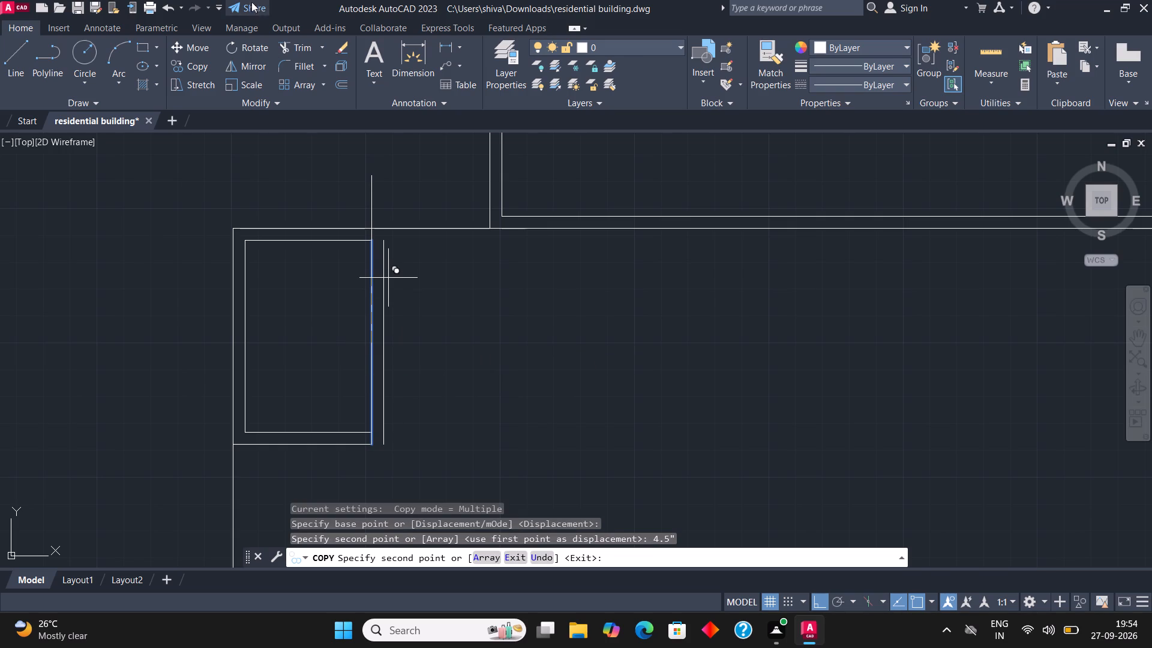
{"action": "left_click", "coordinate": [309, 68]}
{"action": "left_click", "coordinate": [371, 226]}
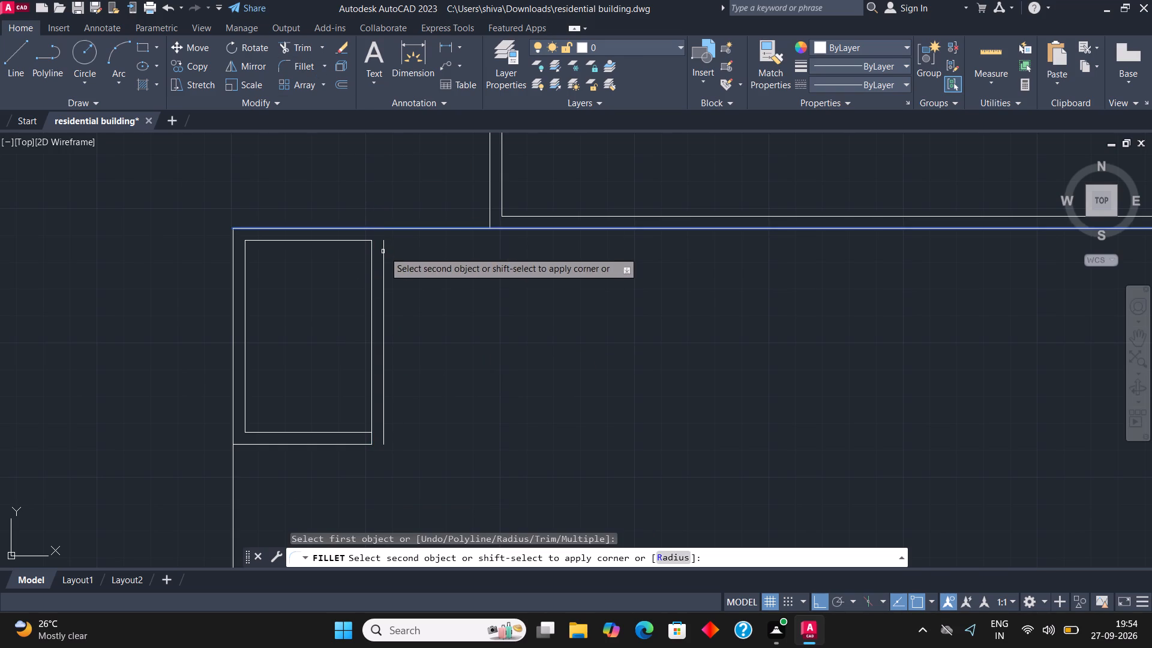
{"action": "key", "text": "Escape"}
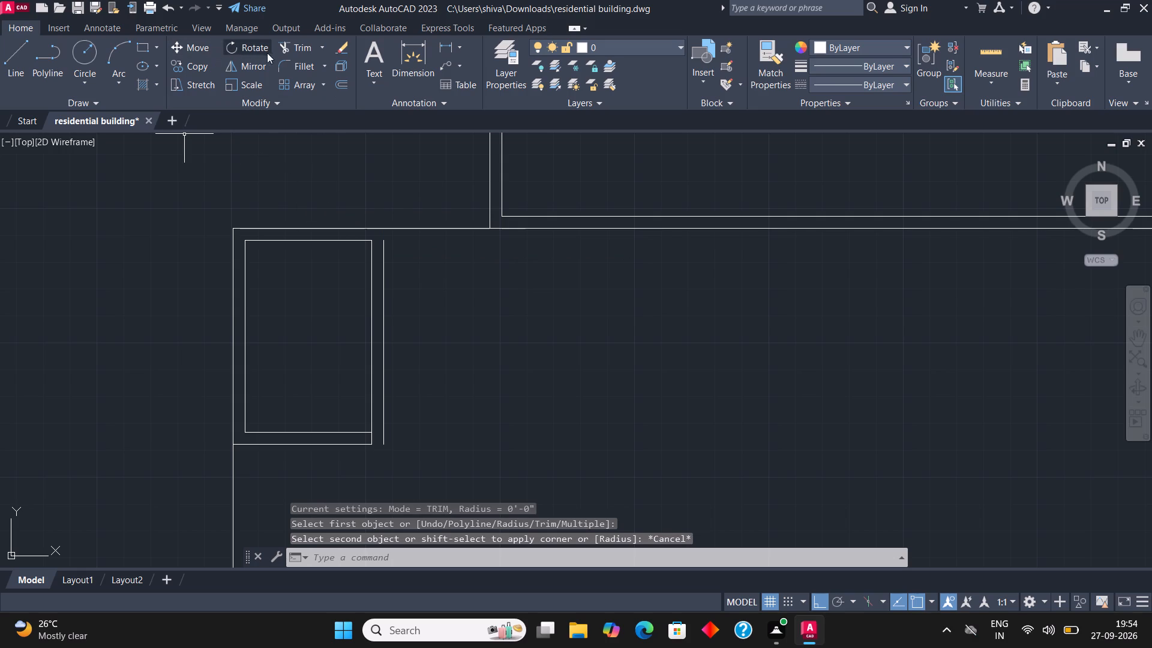
Fillet the small room's outer bottom line with the copied right wall line to close the outer lower-right corner.
{"action": "left_click", "coordinate": [298, 67]}
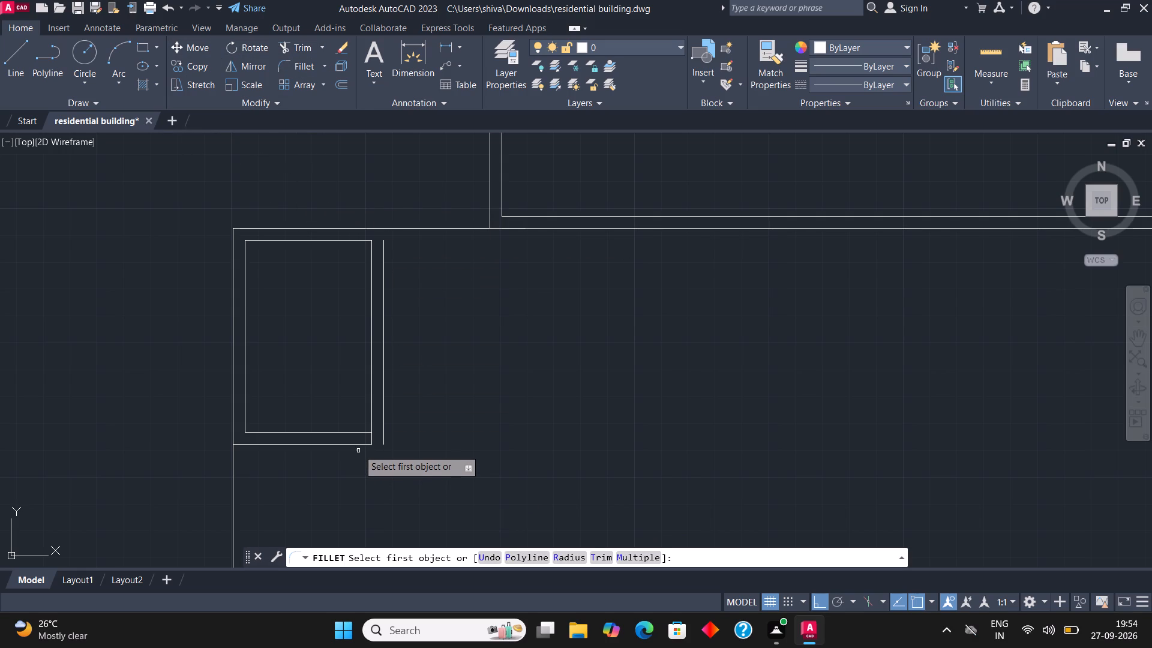
{"action": "left_click", "coordinate": [359, 446]}
{"action": "left_click", "coordinate": [383, 434]}
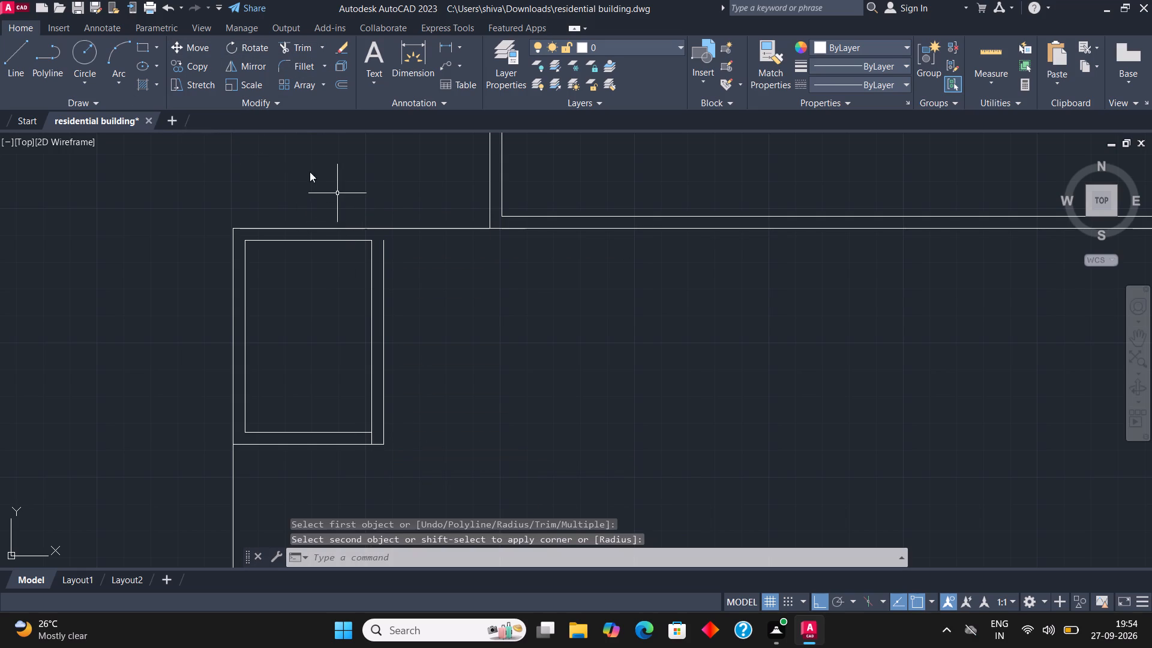
Extend the small room's outer right wall line up to the boundary, trimming the overshoot and the short stub at the lower-right corner.
{"action": "left_click", "coordinate": [0, 61]}
{"action": "left_click", "coordinate": [15, 56]}
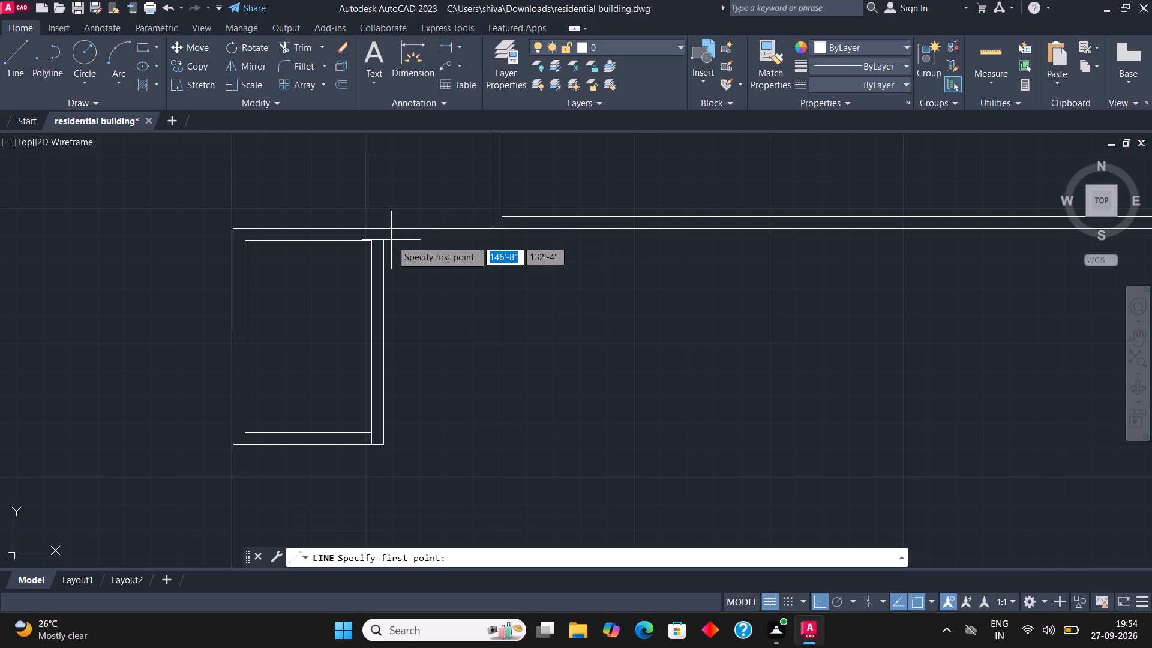
{"action": "left_click", "coordinate": [386, 242]}
{"action": "left_click", "coordinate": [385, 205]}
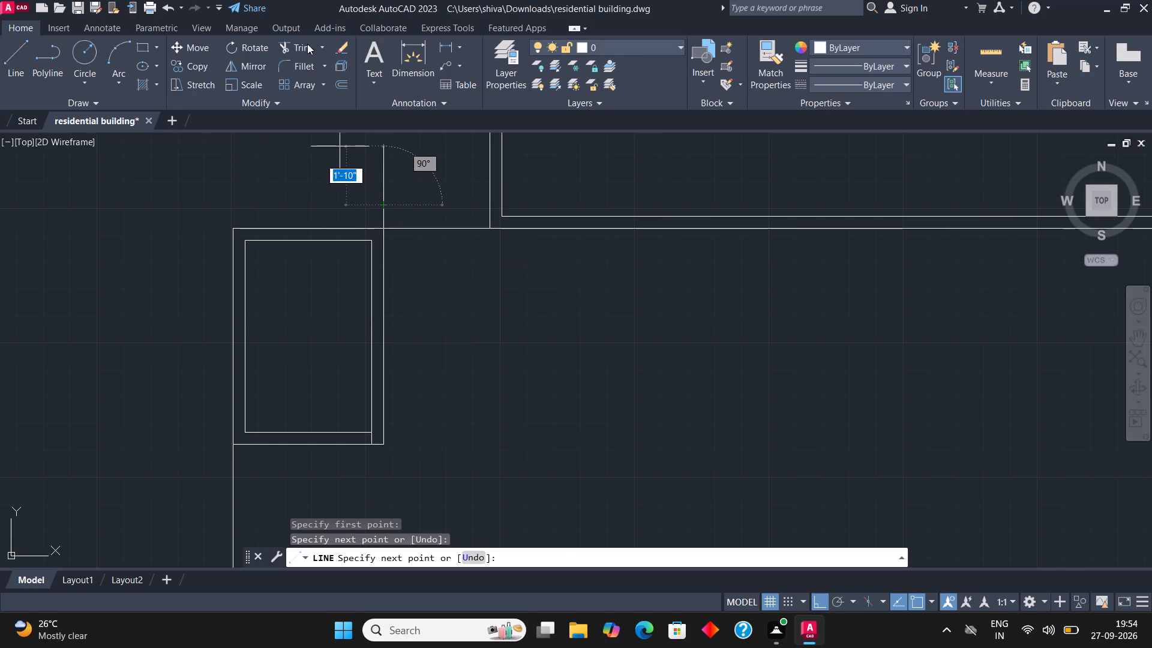
{"action": "left_click", "coordinate": [306, 45]}
{"action": "left_click", "coordinate": [373, 220]}
{"action": "left_click", "coordinate": [414, 220]}
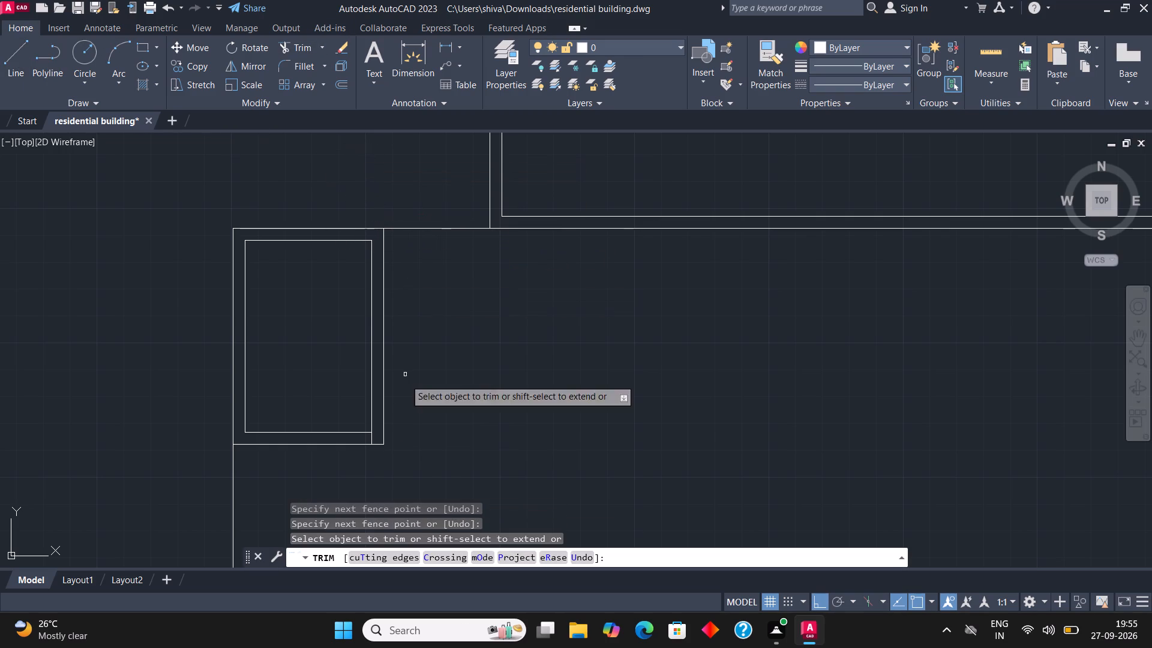
{"action": "left_click", "coordinate": [372, 437]}
{"action": "key", "text": "Escape"}
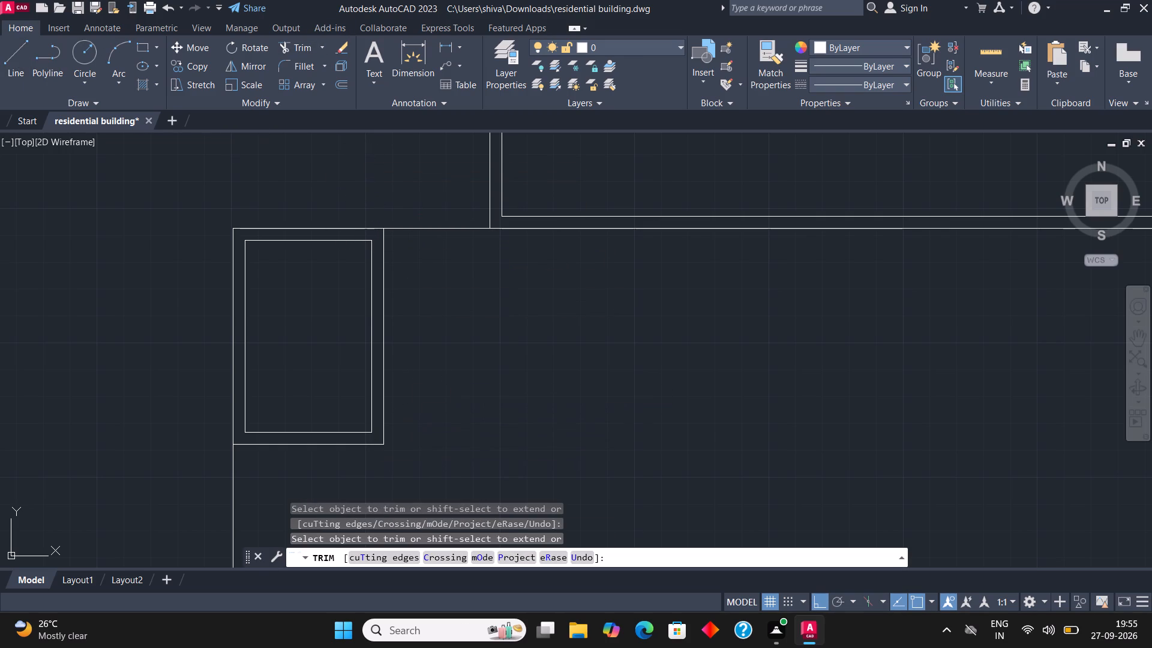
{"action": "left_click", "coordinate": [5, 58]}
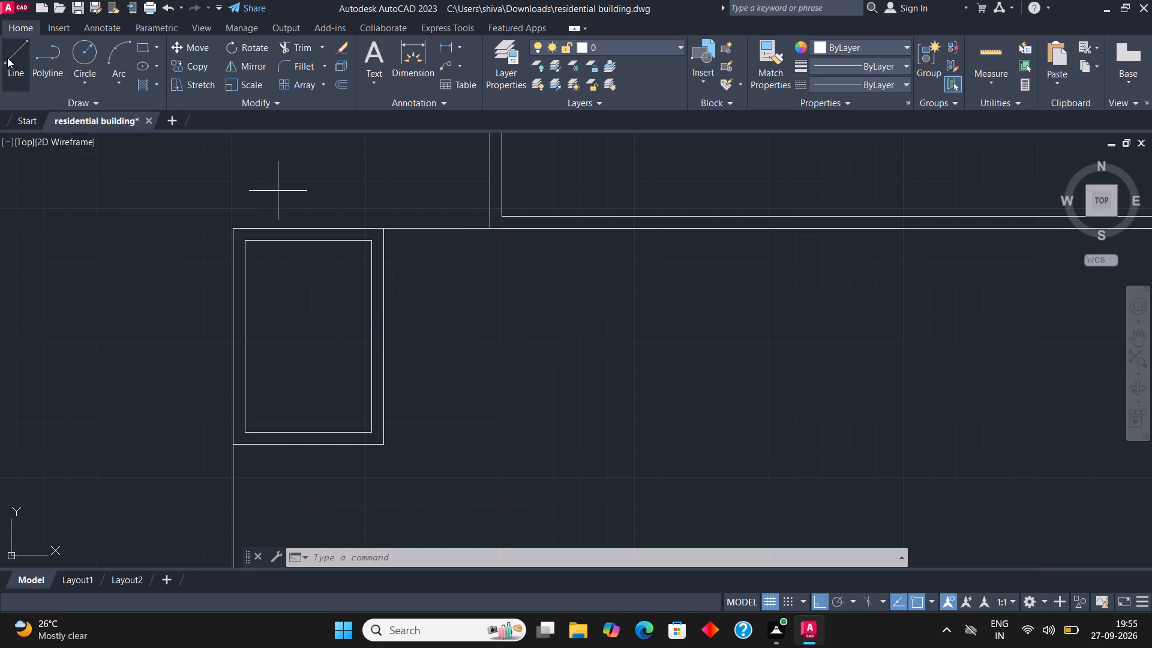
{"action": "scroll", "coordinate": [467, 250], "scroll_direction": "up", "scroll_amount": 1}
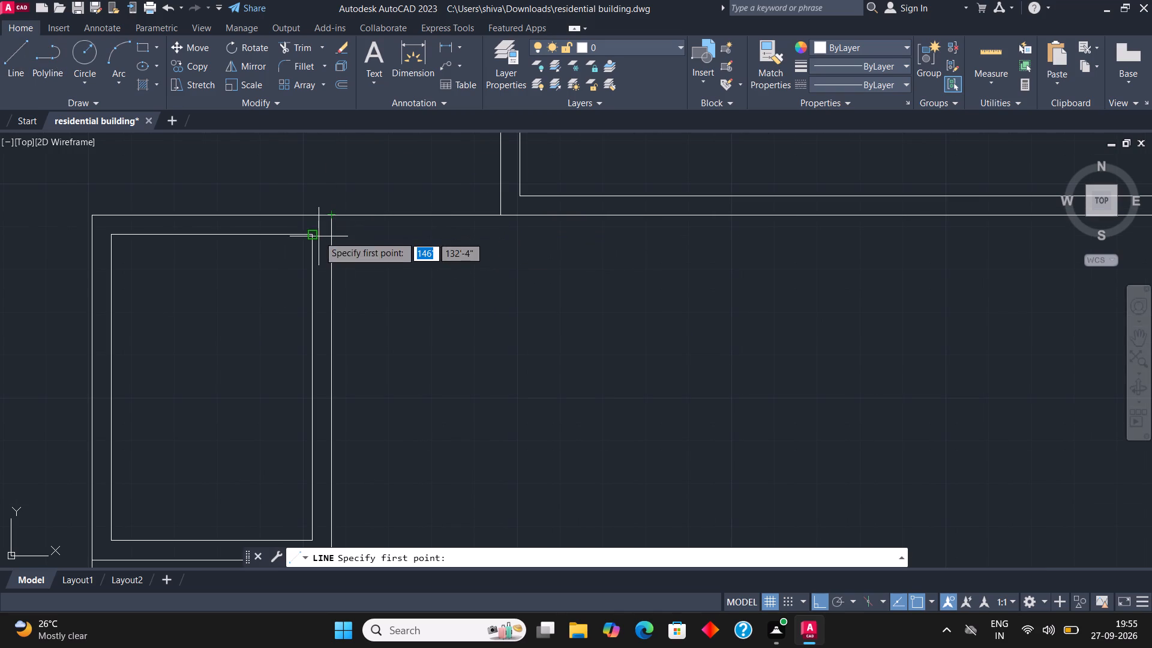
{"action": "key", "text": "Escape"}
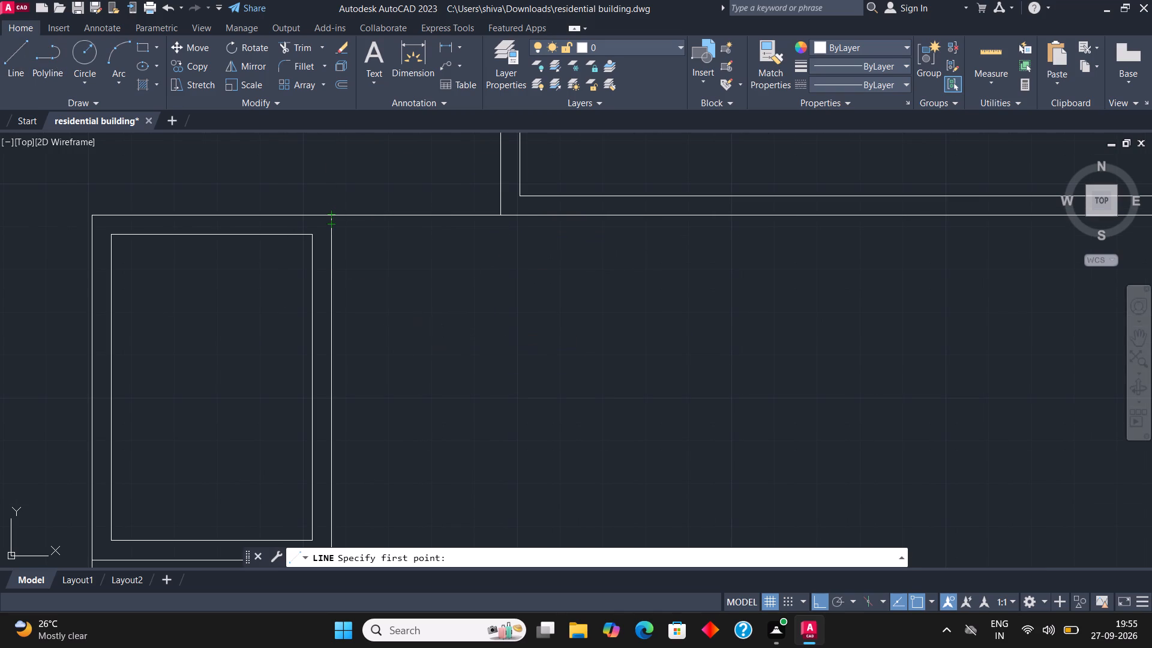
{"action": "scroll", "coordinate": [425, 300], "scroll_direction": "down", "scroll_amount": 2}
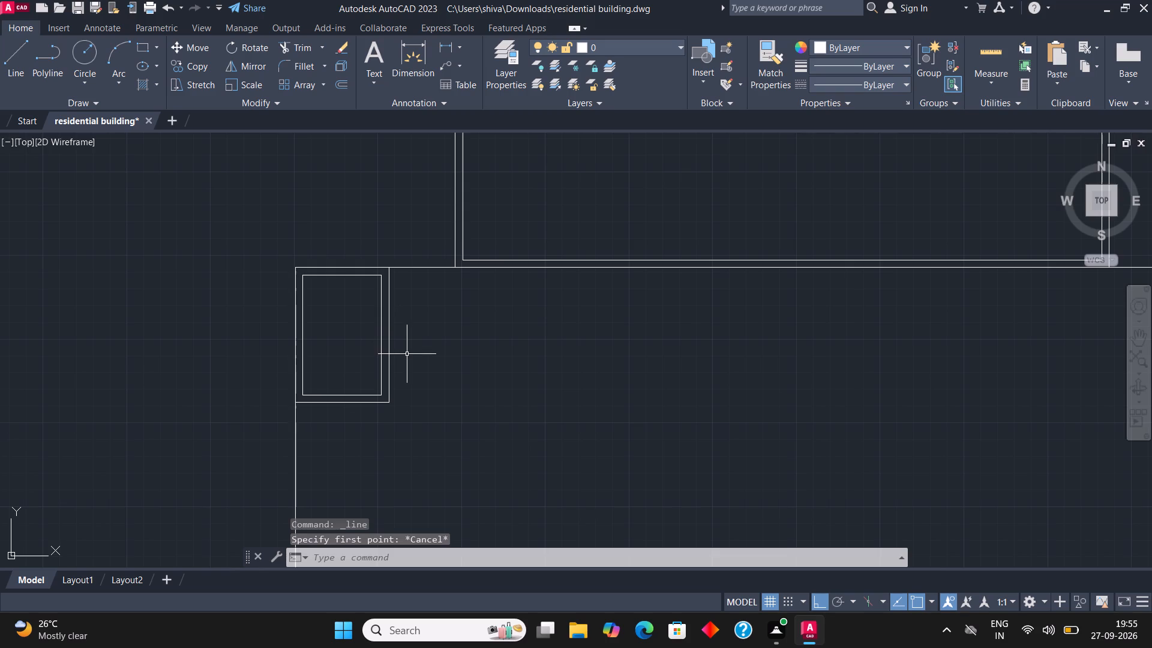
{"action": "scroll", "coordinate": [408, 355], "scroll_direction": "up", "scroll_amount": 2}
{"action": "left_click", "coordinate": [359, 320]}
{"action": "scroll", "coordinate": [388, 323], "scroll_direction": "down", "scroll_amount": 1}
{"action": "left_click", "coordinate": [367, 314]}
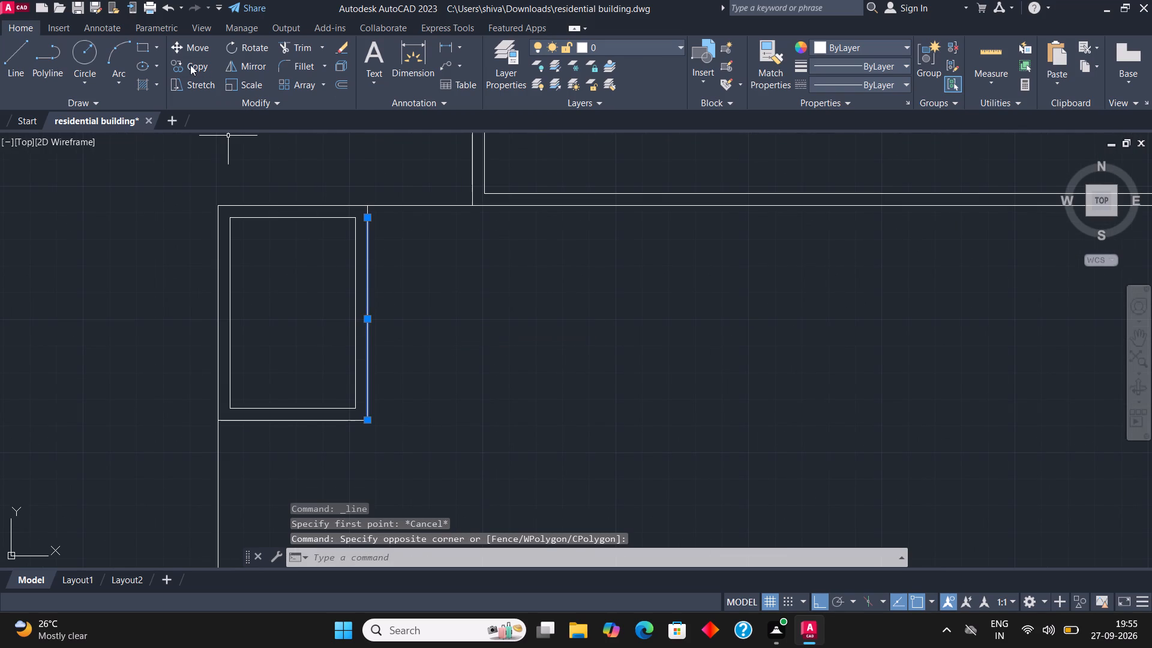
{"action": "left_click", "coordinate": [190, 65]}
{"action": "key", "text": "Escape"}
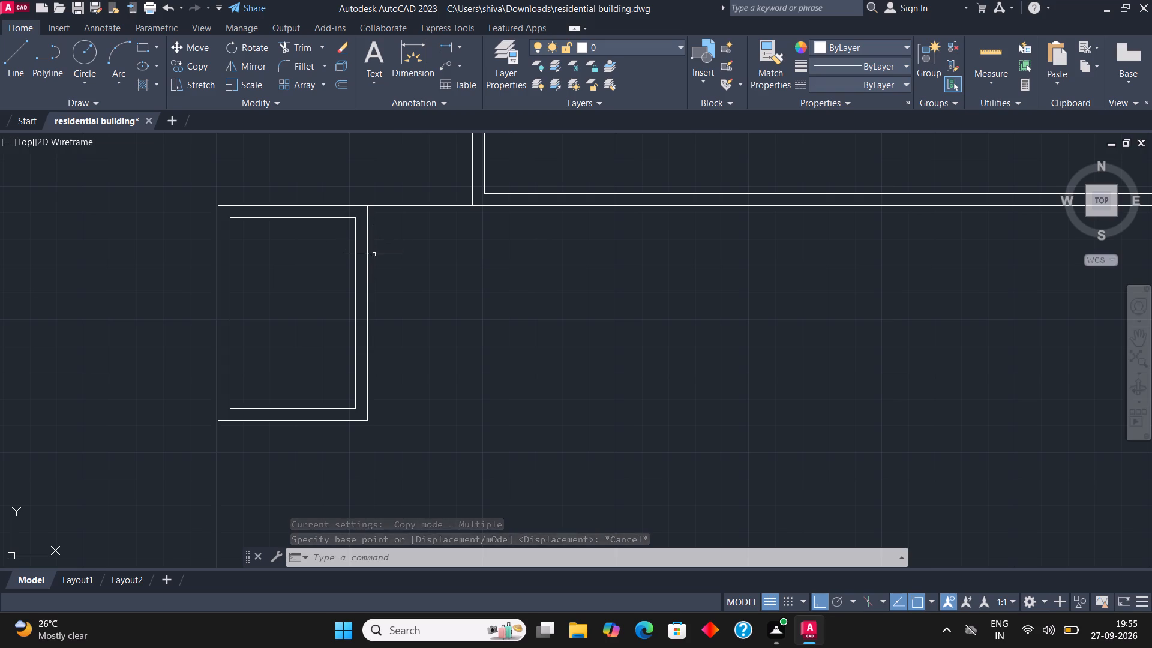
Move the small room's outer right wall line 4.5" to the right.
{"action": "left_click", "coordinate": [367, 284]}
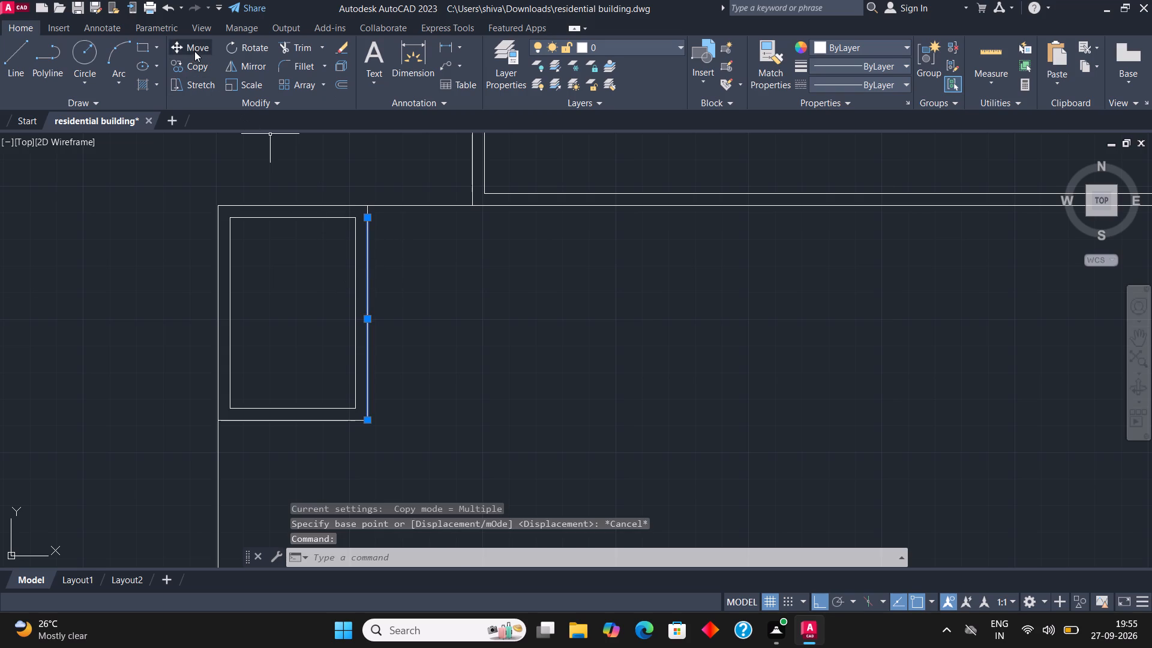
{"action": "left_click", "coordinate": [194, 51]}
{"action": "left_click", "coordinate": [364, 312]}
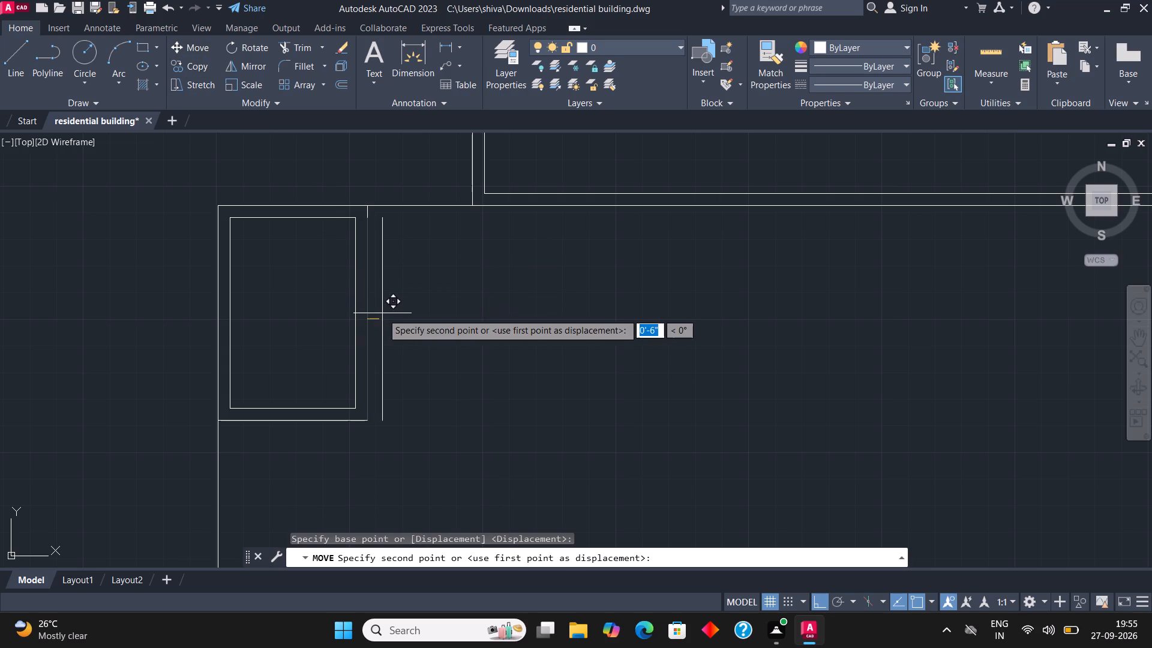
{"action": "type", "text": "4.5\""}
{"action": "key", "text": "Return"}
{"action": "key", "text": "Escape"}
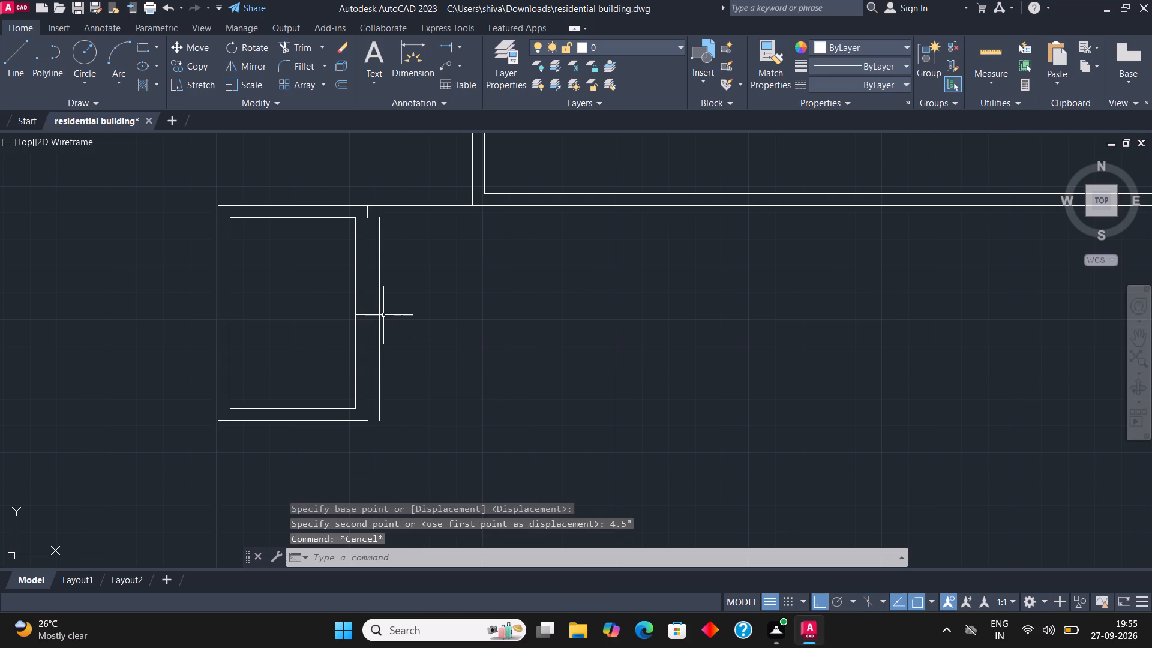
Draw lines extending the small room's outer bottom line past the moved right wall and that wall's upper end past the boundary.
{"action": "left_click", "coordinate": [17, 52]}
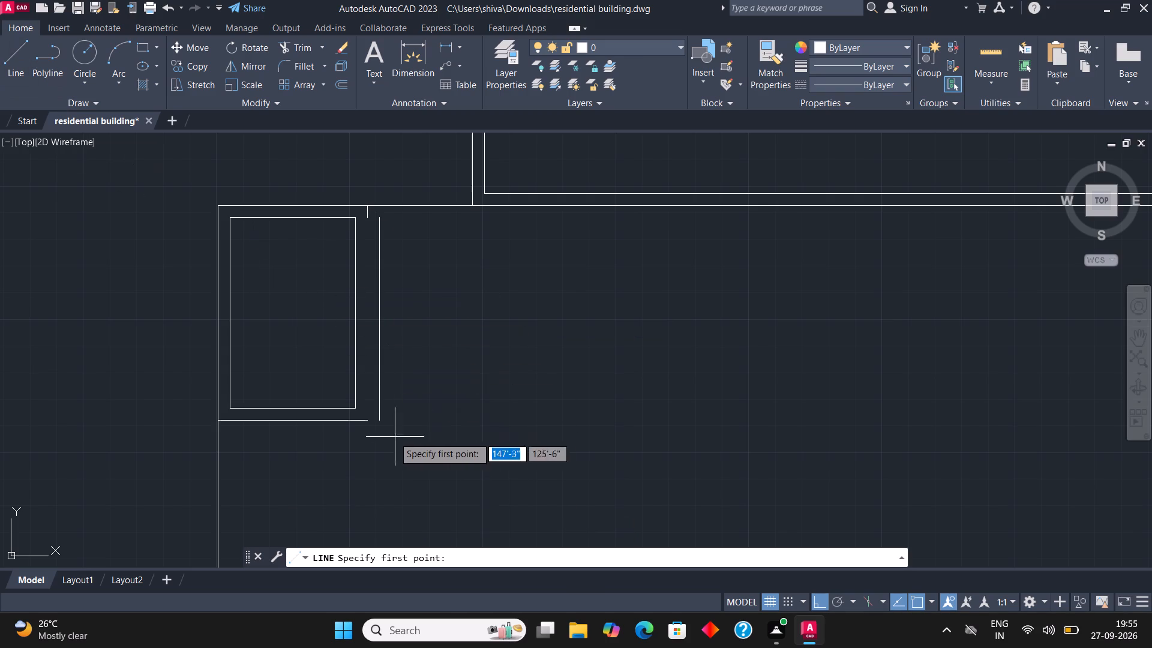
{"action": "left_click", "coordinate": [364, 421]}
{"action": "left_click", "coordinate": [425, 422]}
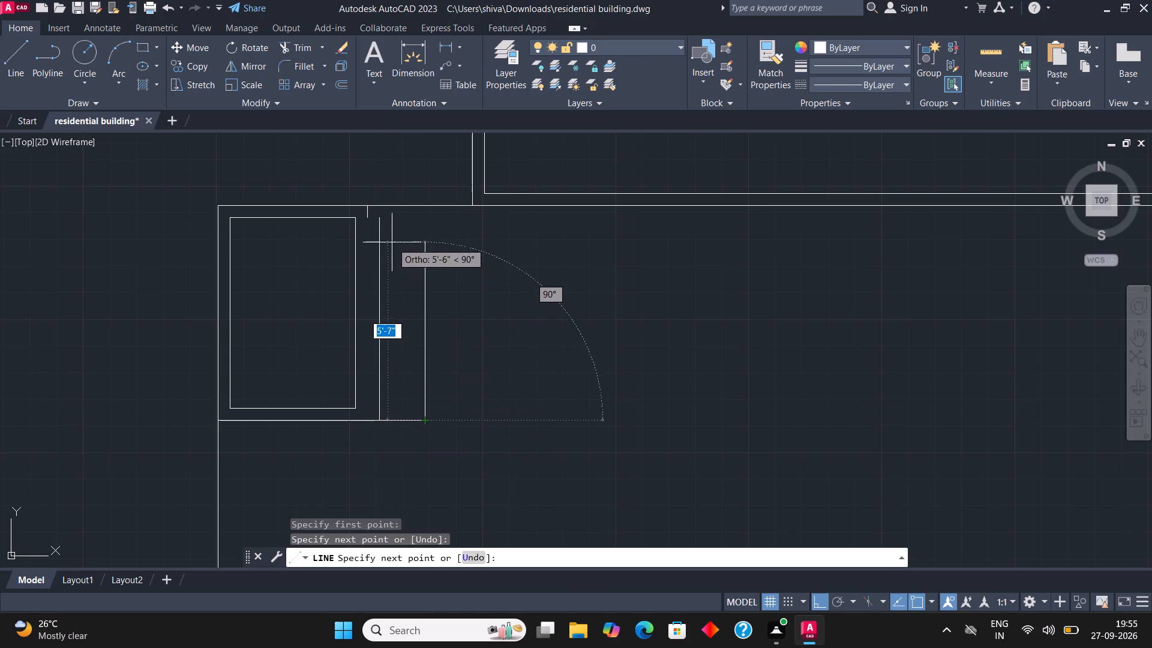
{"action": "left_click", "coordinate": [26, 50]}
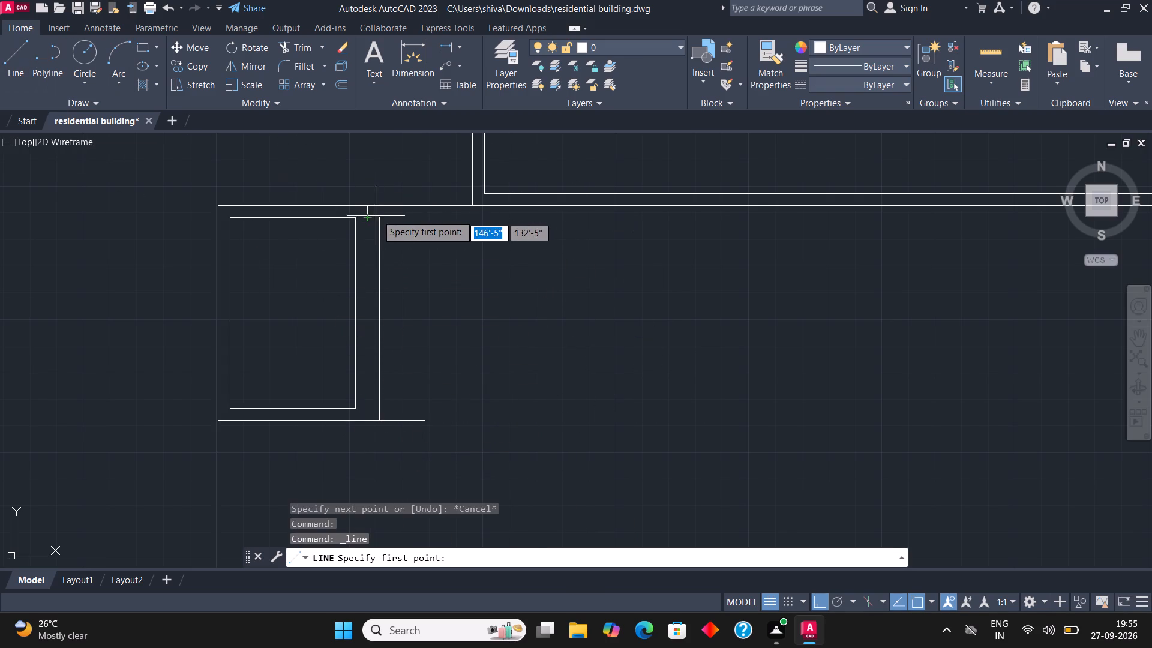
{"action": "left_click", "coordinate": [378, 215]}
{"action": "left_click", "coordinate": [378, 175]}
Trim the old wall stub below the boundary and the new lines' overshoots above the boundary and beyond the lower-right corner.
{"action": "left_click", "coordinate": [296, 47]}
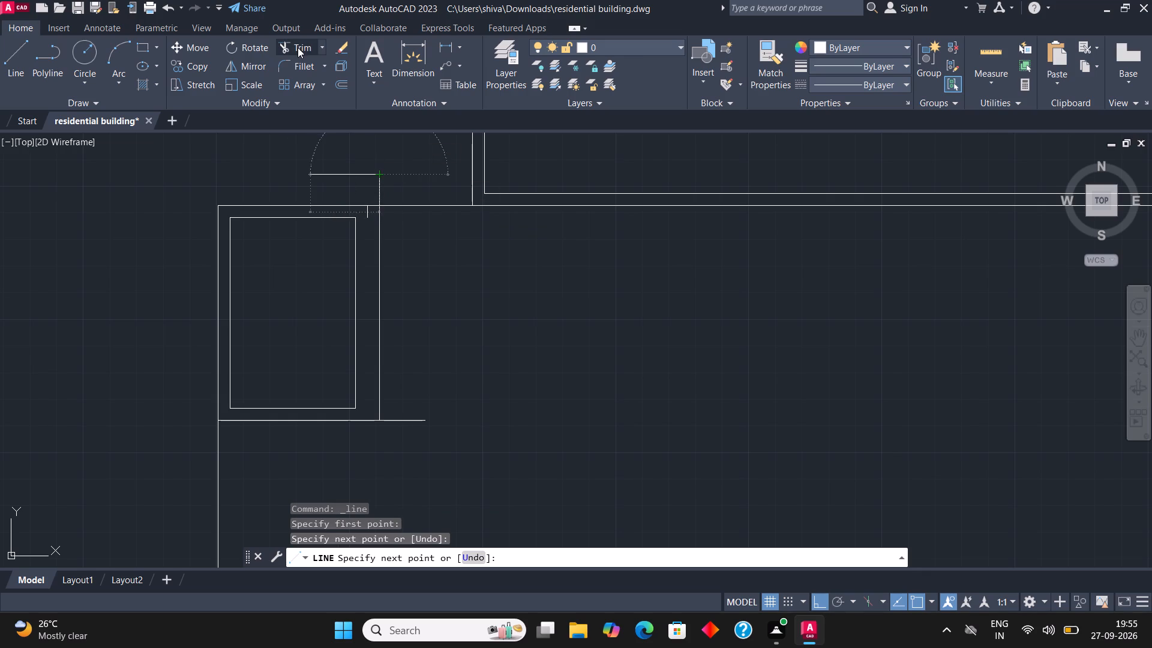
{"action": "left_click", "coordinate": [368, 215]}
{"action": "left_click", "coordinate": [379, 191]}
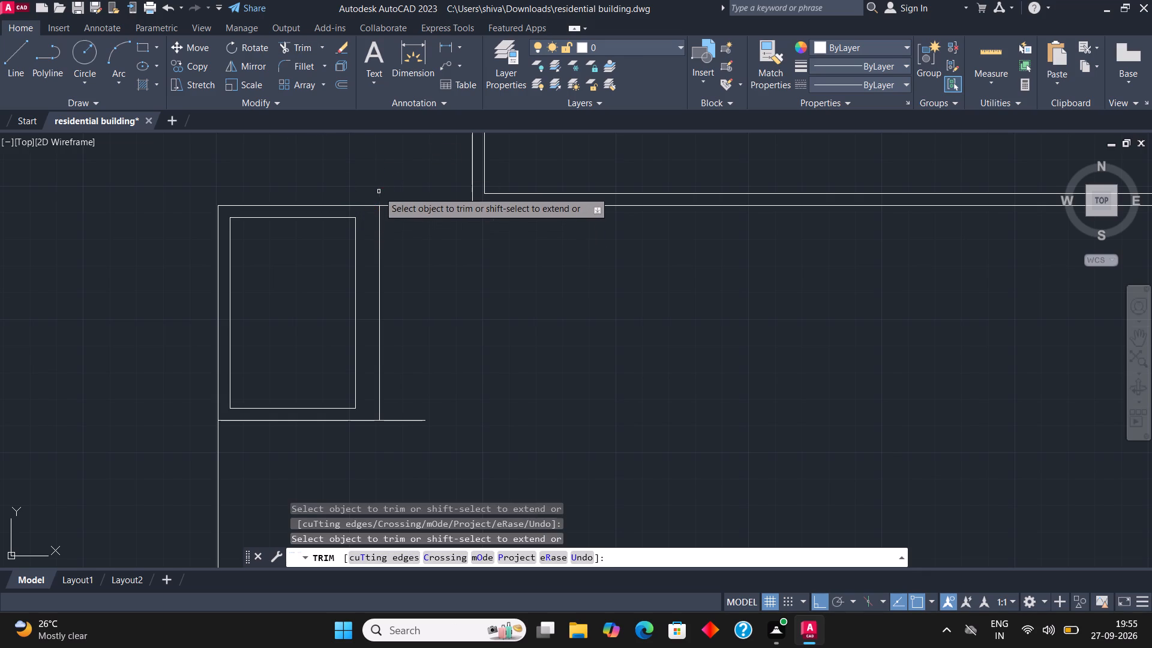
{"action": "left_click", "coordinate": [403, 425]}
{"action": "left_click", "coordinate": [403, 376]}
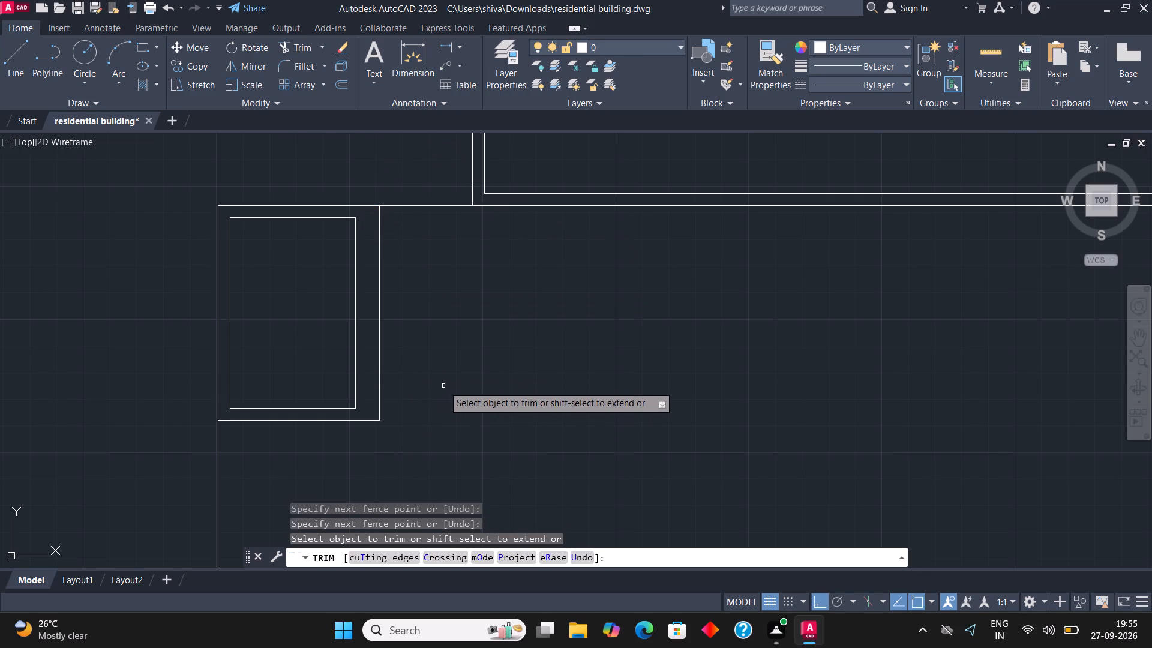
{"action": "key", "text": "Escape"}
Draw the adjoining room's lines from the small room's outer upper-right corner: 9" down, 9'2" right, and 6'4" down.
{"action": "scroll", "coordinate": [462, 394], "scroll_direction": "down", "scroll_amount": 3}
{"action": "scroll", "coordinate": [431, 377], "scroll_direction": "up", "scroll_amount": 3}
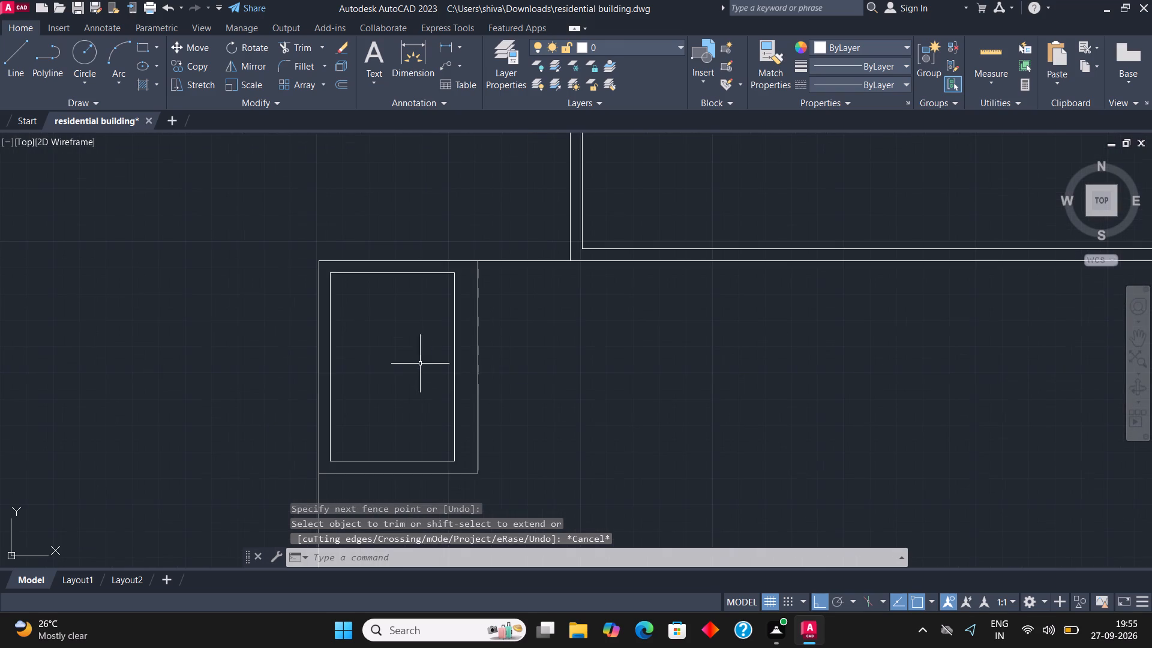
{"action": "scroll", "coordinate": [395, 350], "scroll_direction": "down", "scroll_amount": 1}
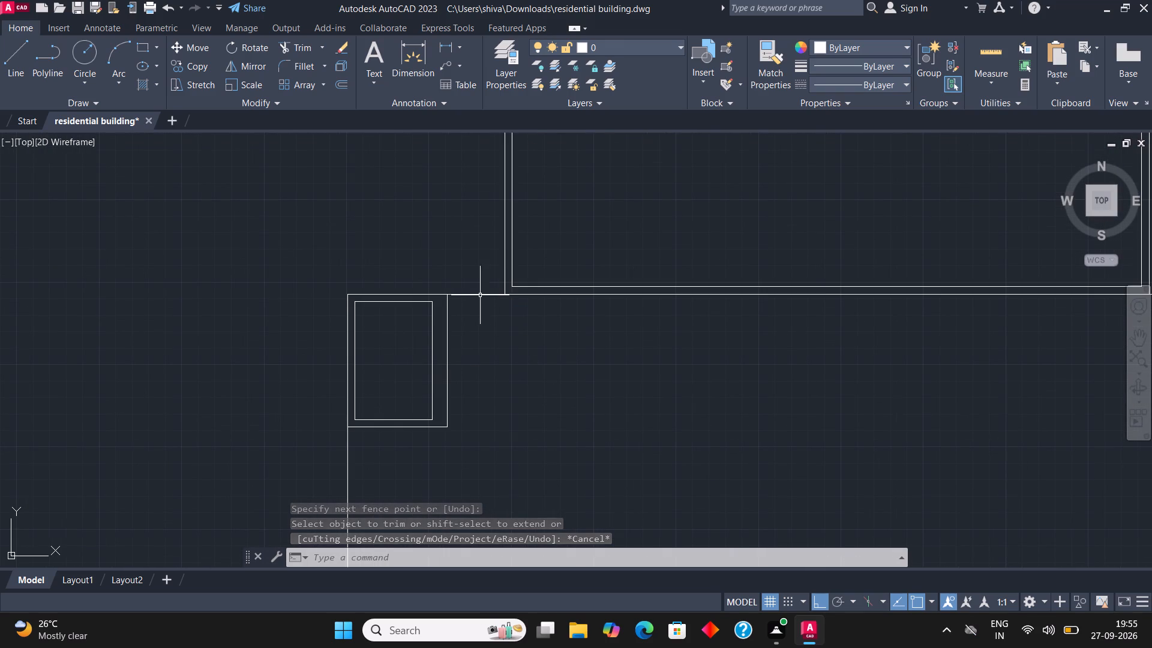
{"action": "scroll", "coordinate": [399, 332], "scroll_direction": "down", "scroll_amount": 1}
{"action": "scroll", "coordinate": [547, 303], "scroll_direction": "up", "scroll_amount": 1}
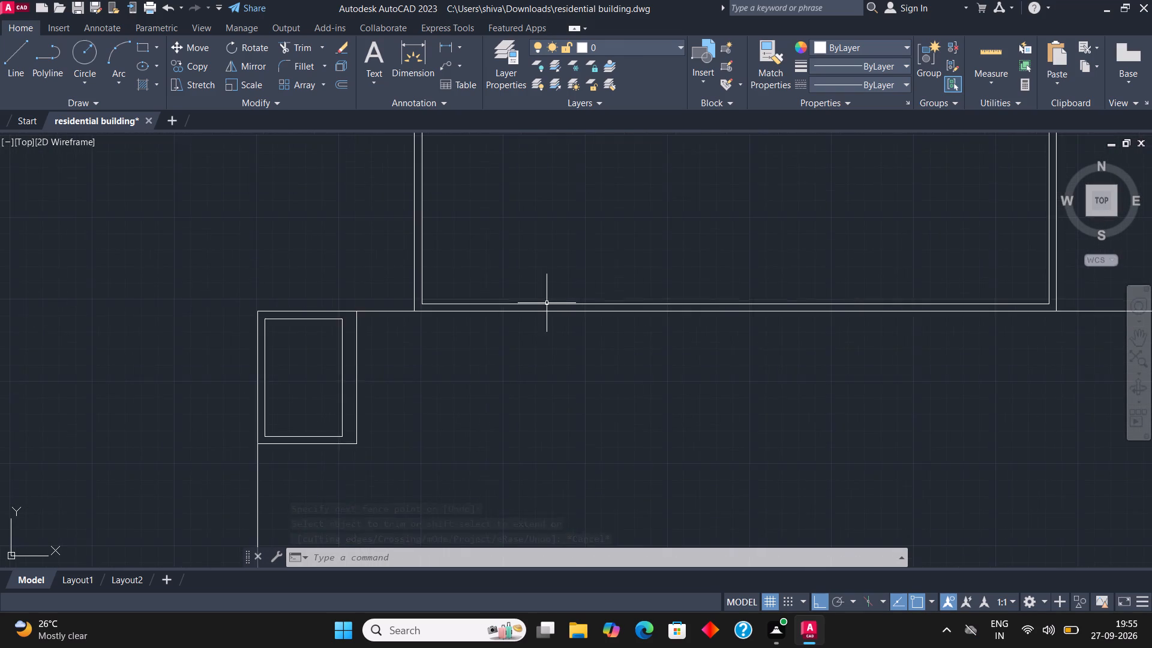
{"action": "scroll", "coordinate": [547, 303], "scroll_direction": "up", "scroll_amount": 1}
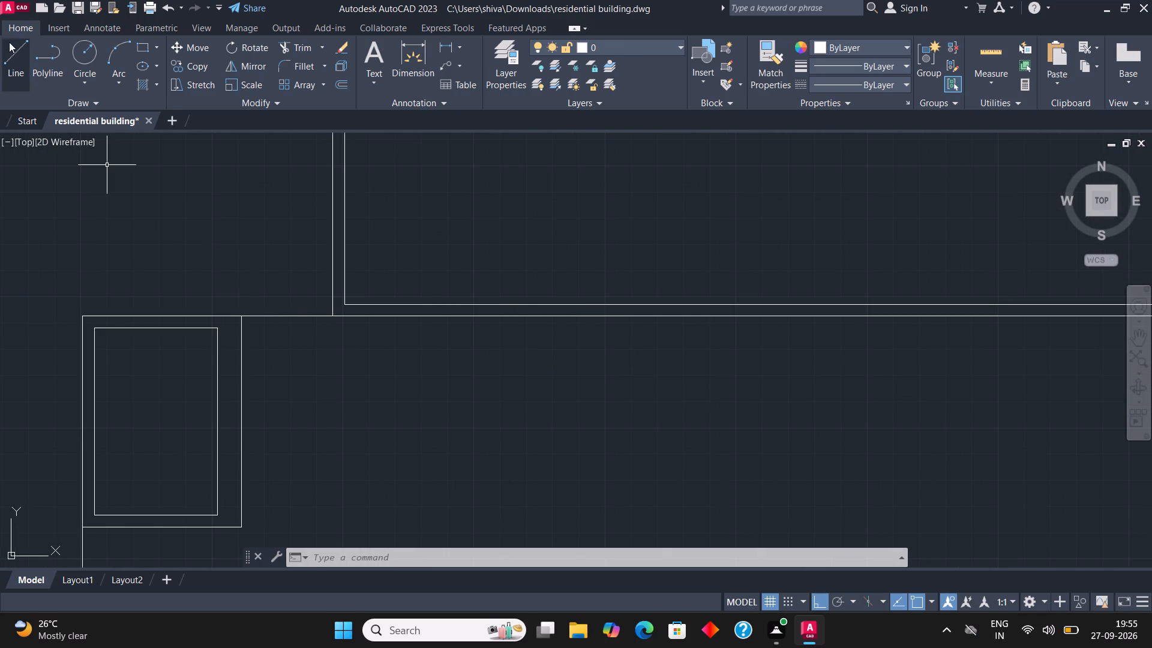
{"action": "left_click", "coordinate": [16, 50]}
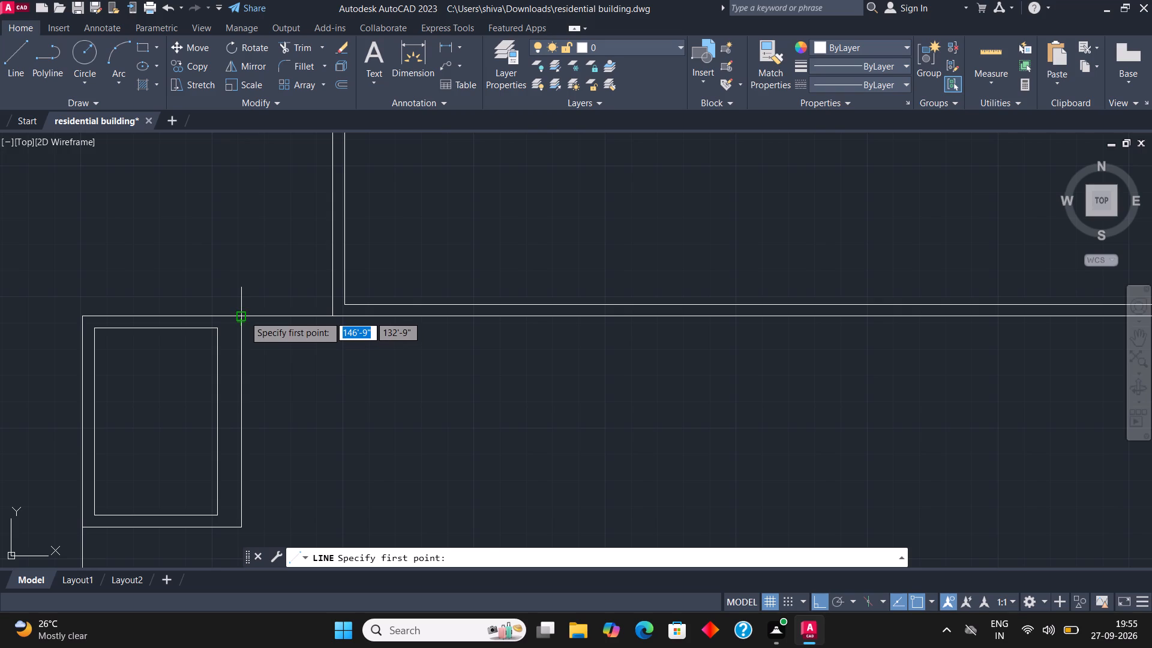
{"action": "left_click", "coordinate": [244, 316]}
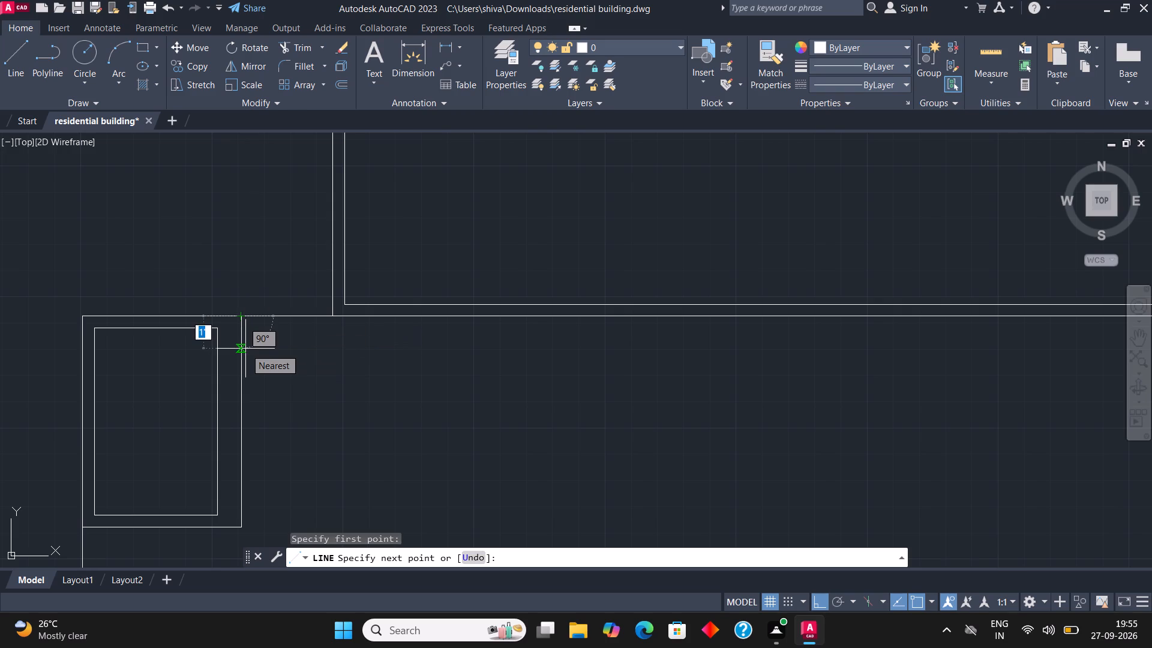
{"action": "type", "text": "9\""}
{"action": "key", "text": "Return"}
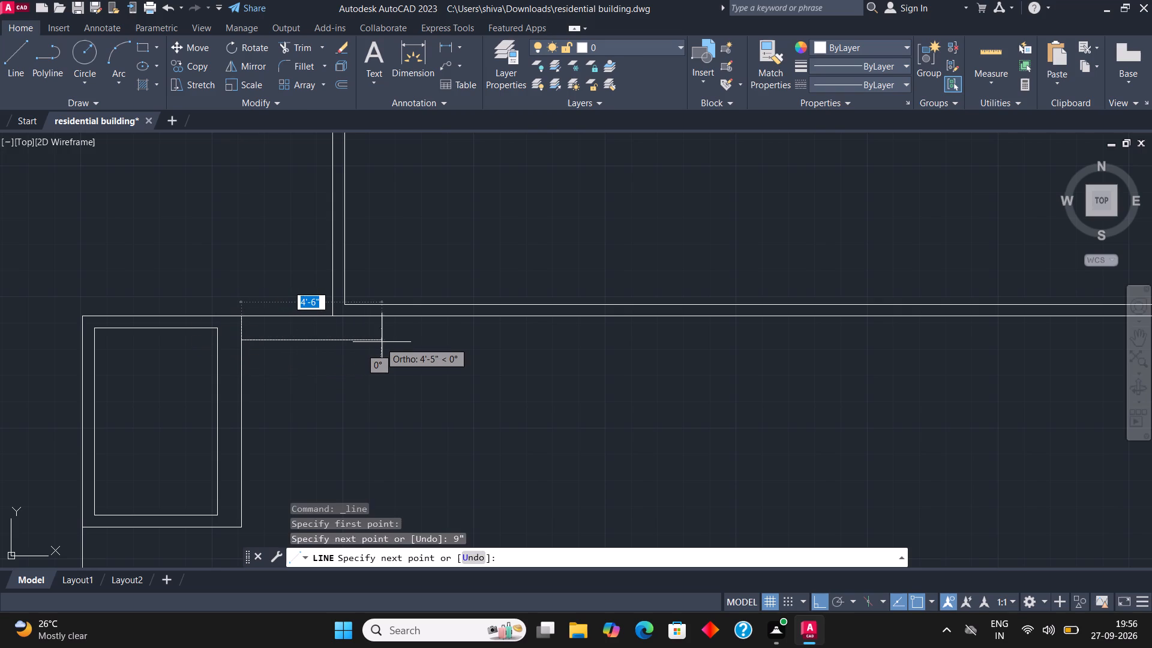
{"action": "type", "text": "9'2\""}
{"action": "key", "text": "Return"}
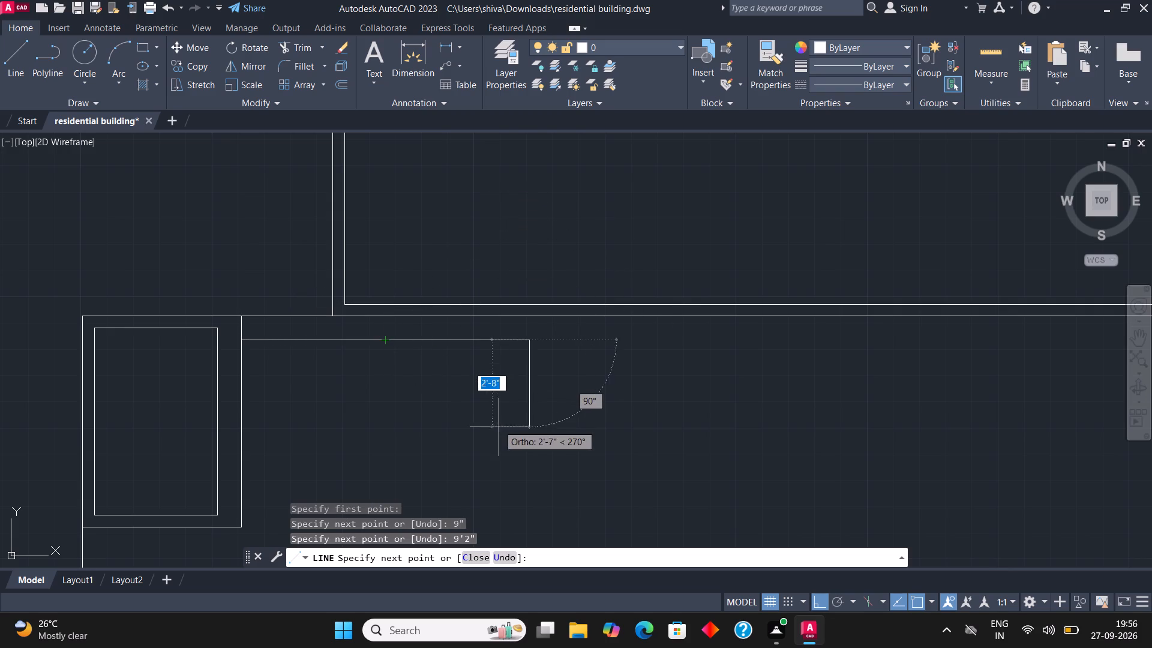
{"action": "type", "text": "6'4\""}
{"action": "key", "text": "Return"}
{"action": "scroll", "coordinate": [520, 463], "scroll_direction": "down", "scroll_amount": 3}
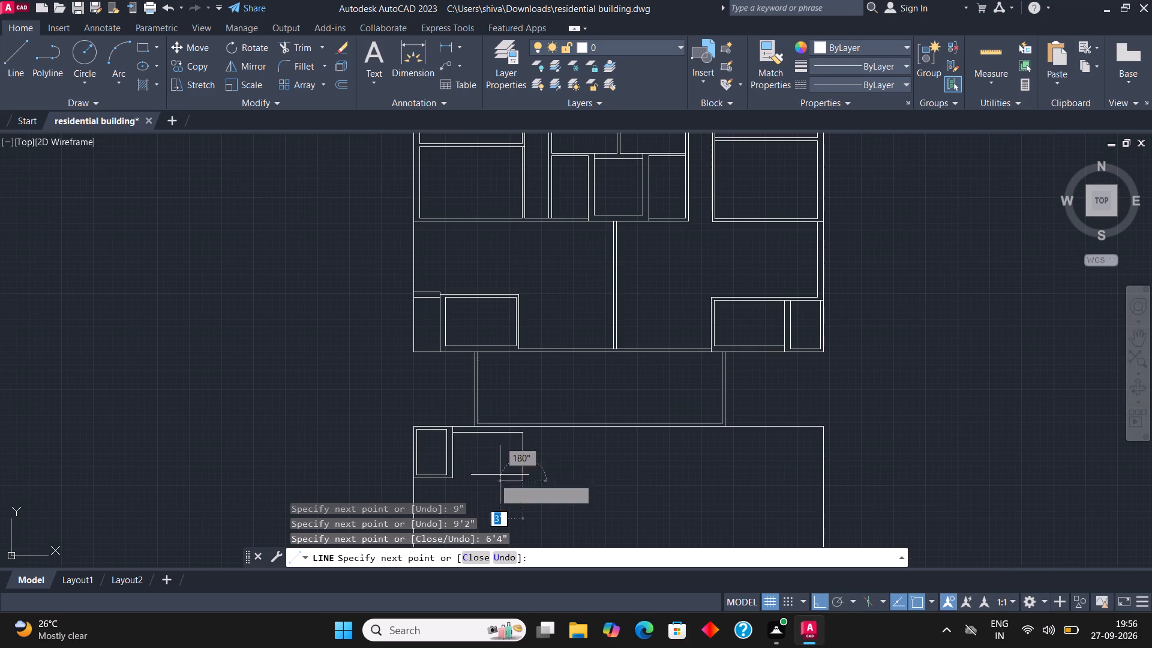
{"action": "scroll", "coordinate": [458, 493], "scroll_direction": "up", "scroll_amount": 2}
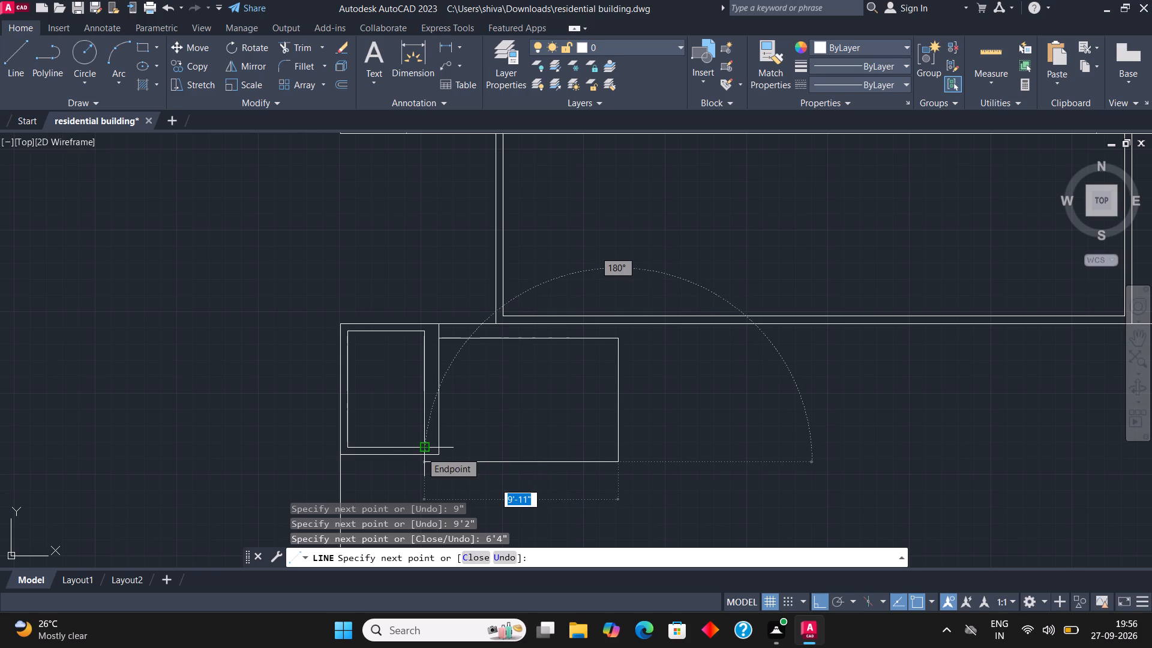
{"action": "key", "text": "Escape"}
Start a dimension preview at the small room's inner upper-right corner to check distances from it.
{"action": "left_click", "coordinate": [9, 59]}
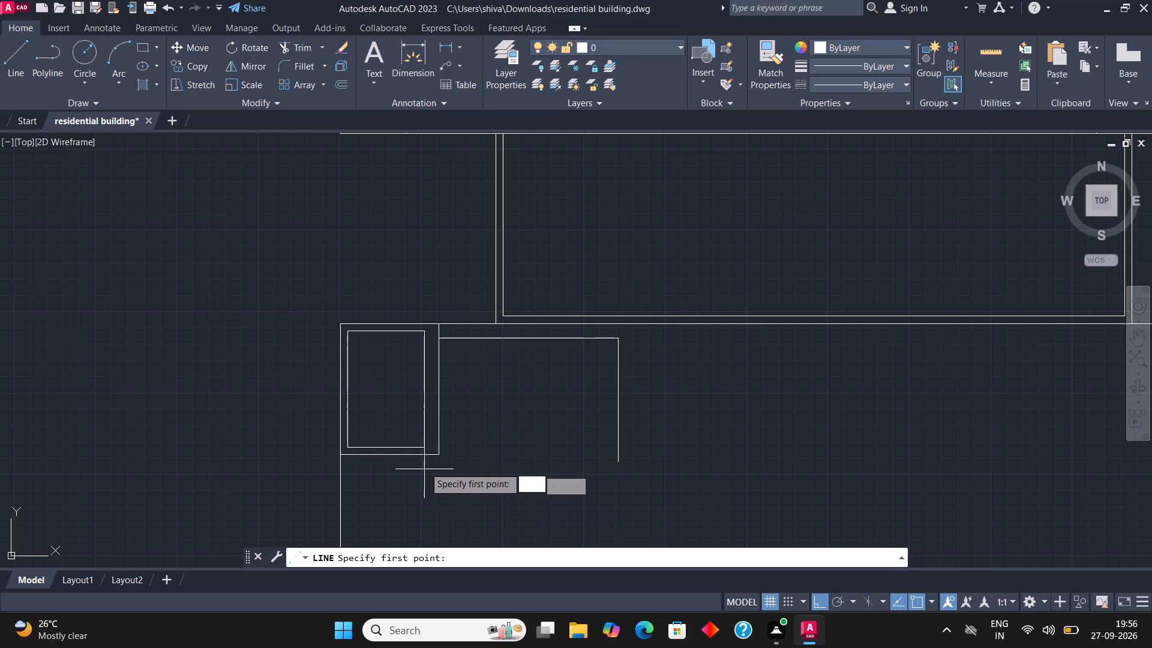
{"action": "left_click", "coordinate": [419, 59]}
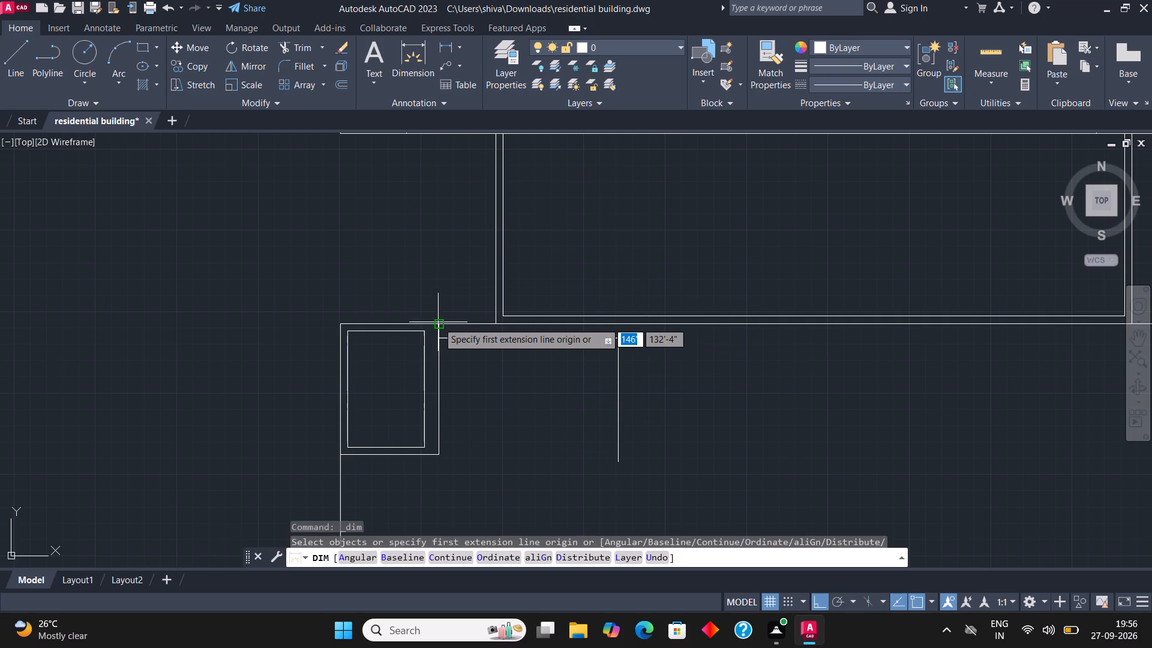
{"action": "left_click", "coordinate": [425, 330]}
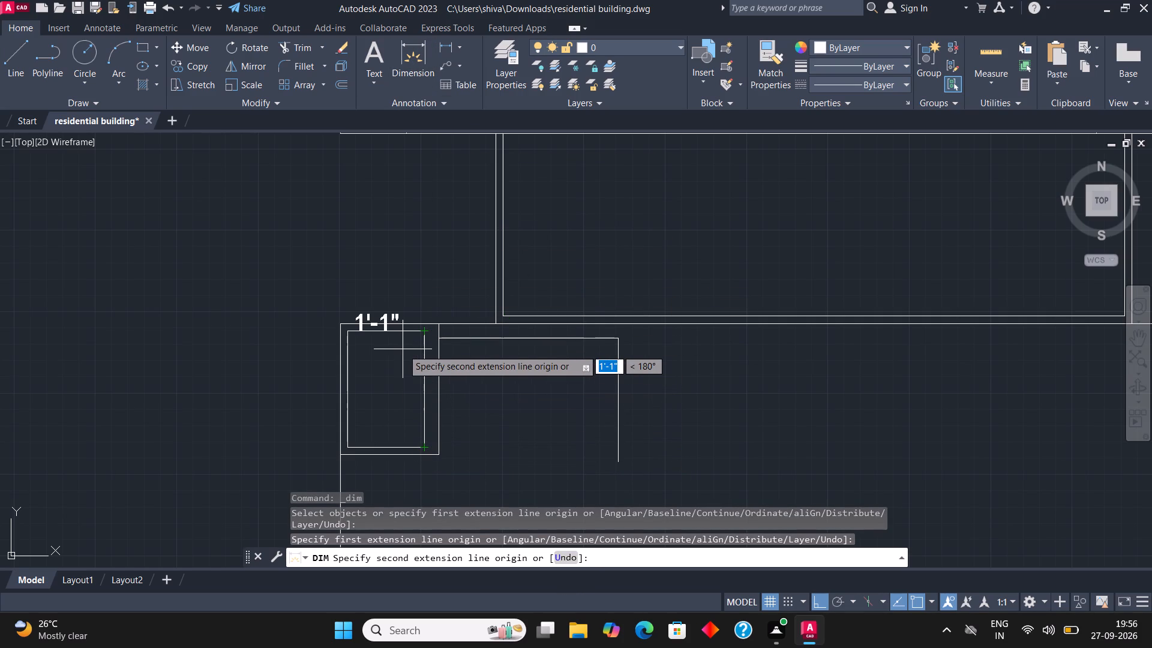
{"action": "key", "text": "Escape"}
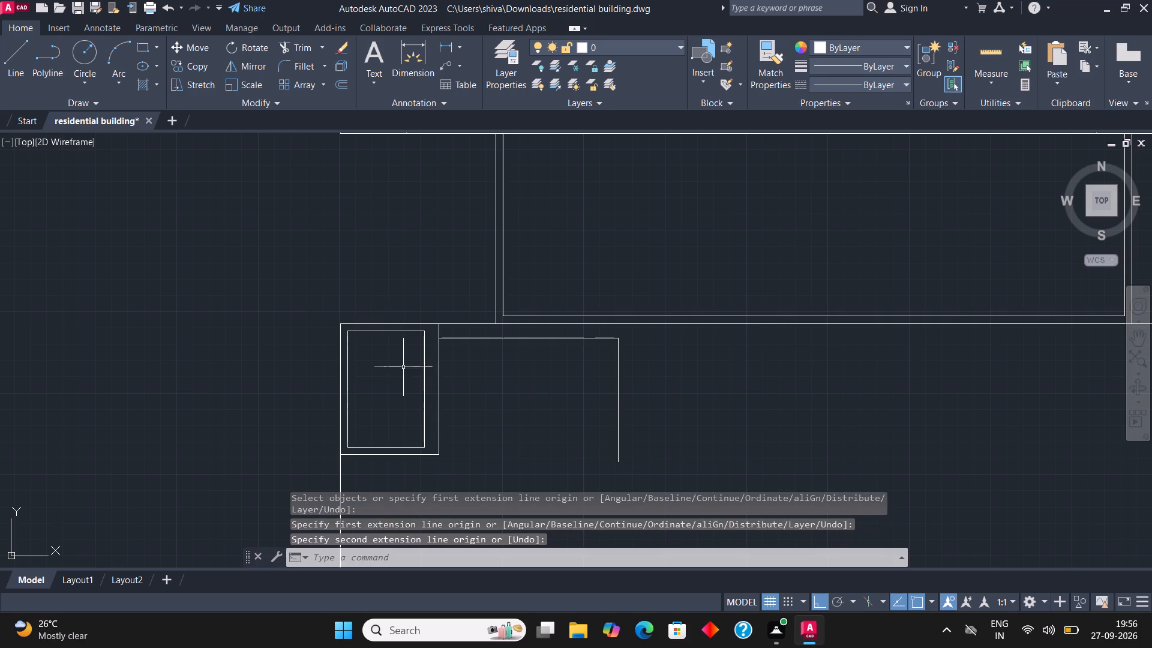
Close the adjoining room's outline with a 6'4" line down its left side and a bottom line across to the right wall.
{"action": "scroll", "coordinate": [391, 470], "scroll_direction": "down", "scroll_amount": 1}
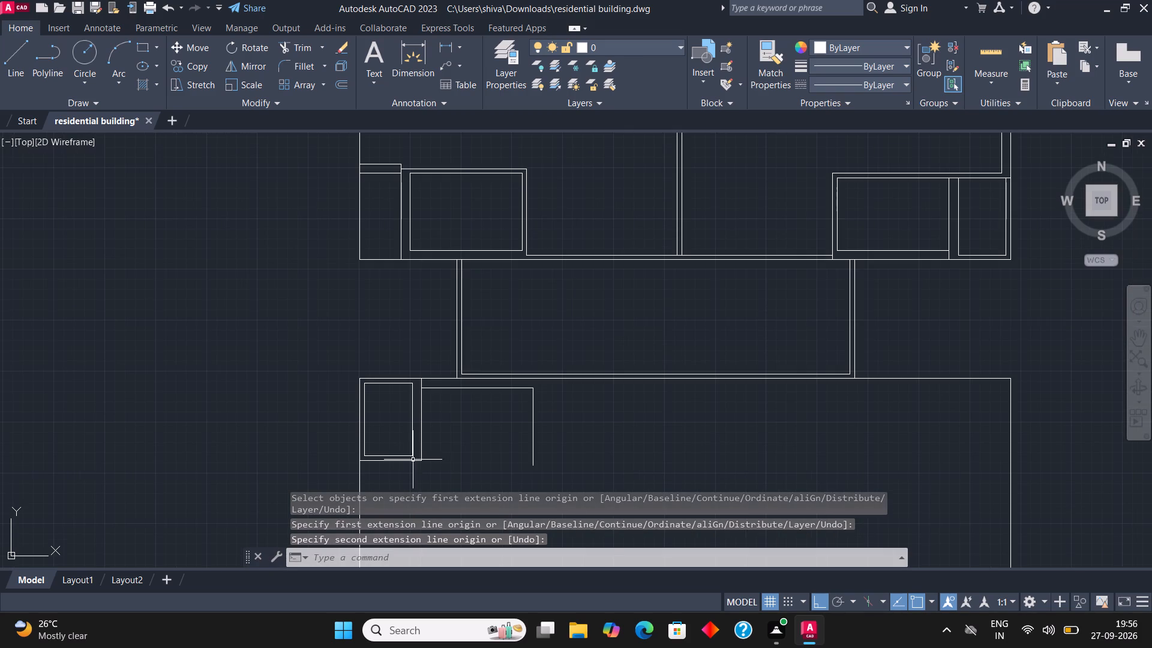
{"action": "left_click", "coordinate": [17, 47]}
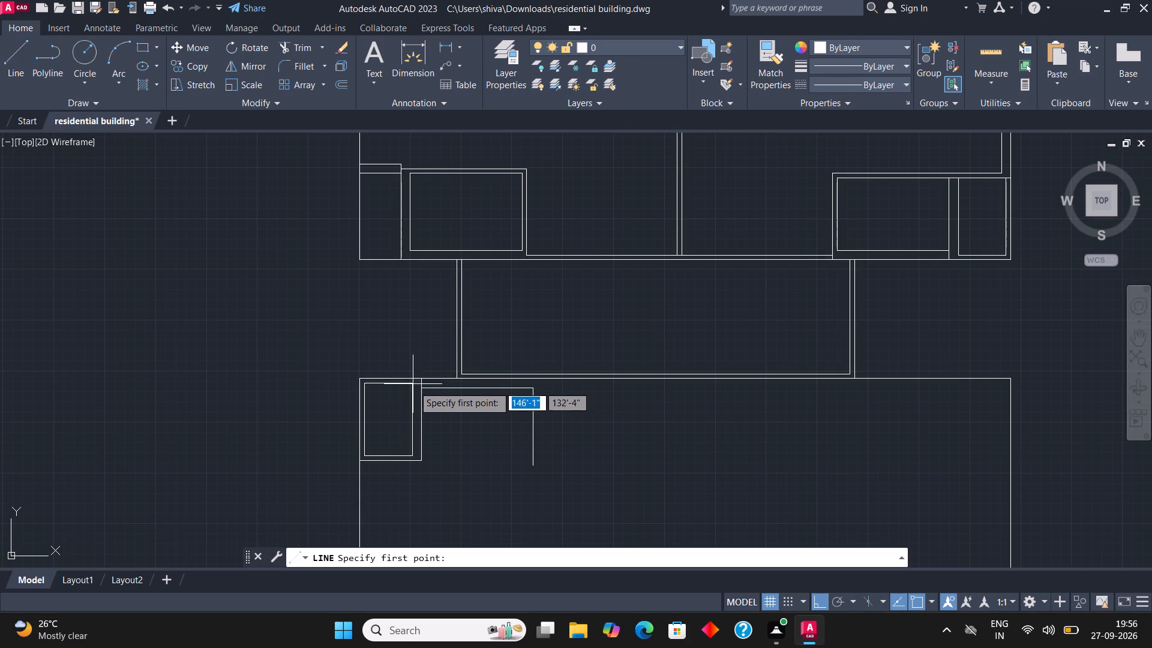
{"action": "left_click", "coordinate": [423, 388]}
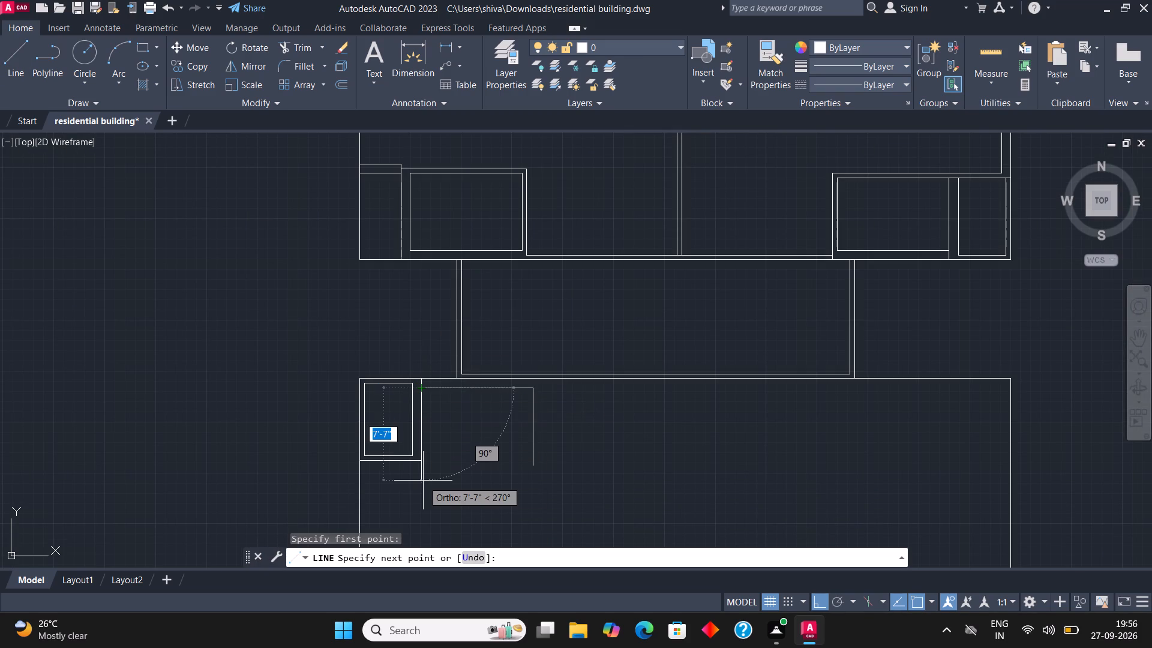
{"action": "type", "text": "6'4\""}
{"action": "key", "text": "Return"}
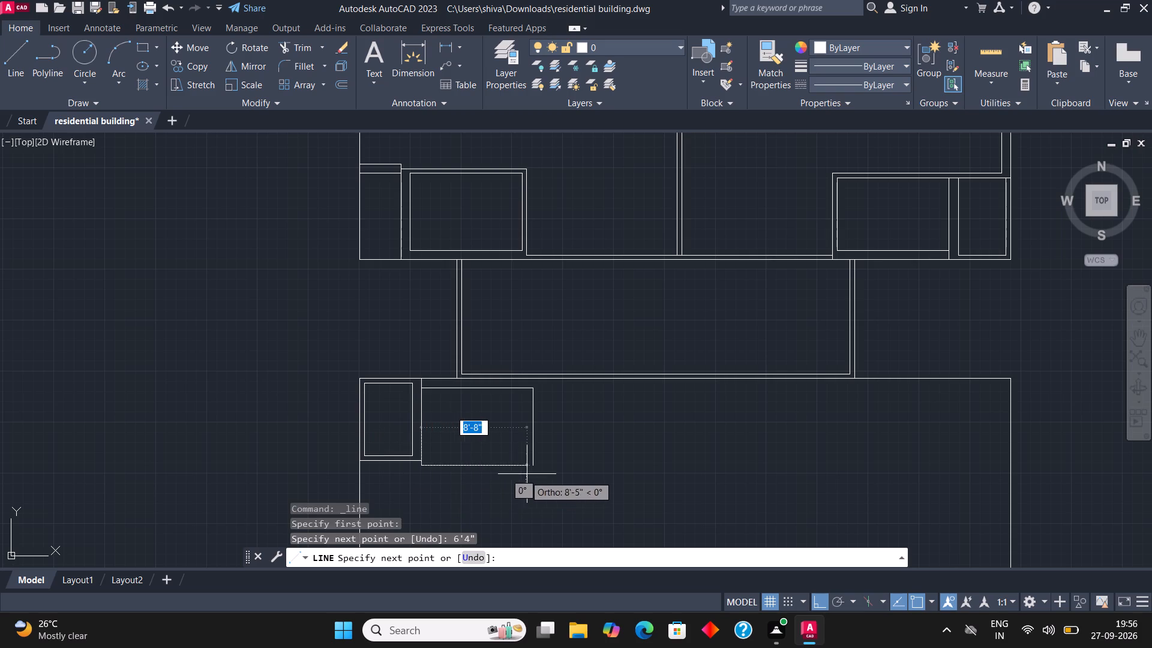
{"action": "left_click", "coordinate": [540, 465]}
{"action": "key", "text": "Escape"}
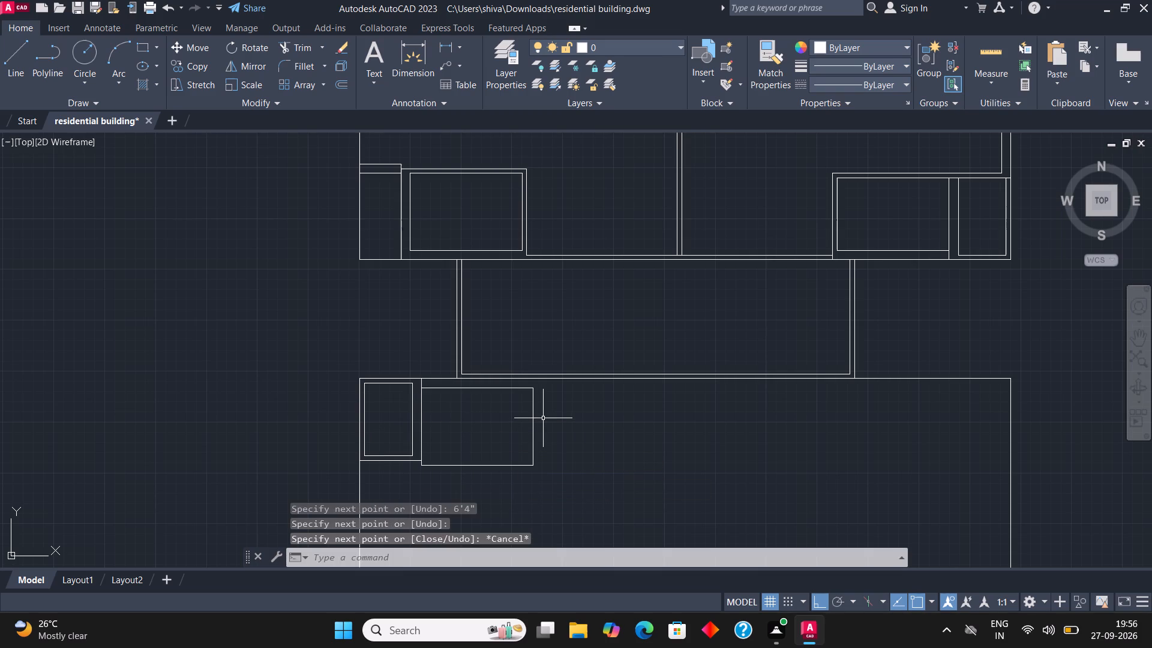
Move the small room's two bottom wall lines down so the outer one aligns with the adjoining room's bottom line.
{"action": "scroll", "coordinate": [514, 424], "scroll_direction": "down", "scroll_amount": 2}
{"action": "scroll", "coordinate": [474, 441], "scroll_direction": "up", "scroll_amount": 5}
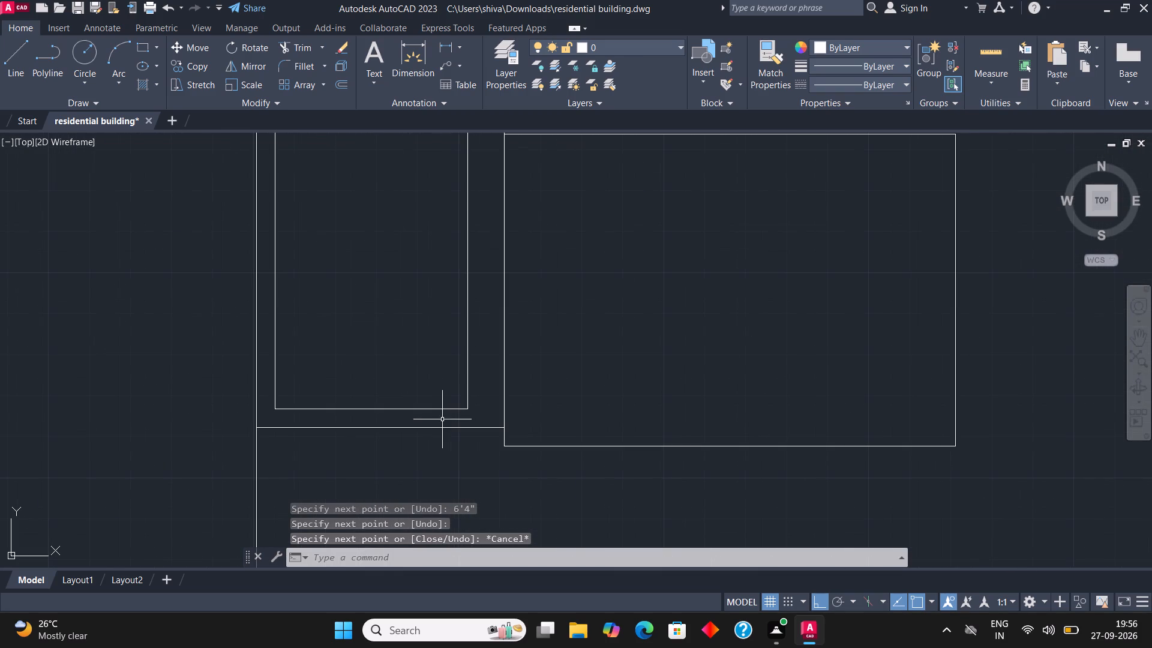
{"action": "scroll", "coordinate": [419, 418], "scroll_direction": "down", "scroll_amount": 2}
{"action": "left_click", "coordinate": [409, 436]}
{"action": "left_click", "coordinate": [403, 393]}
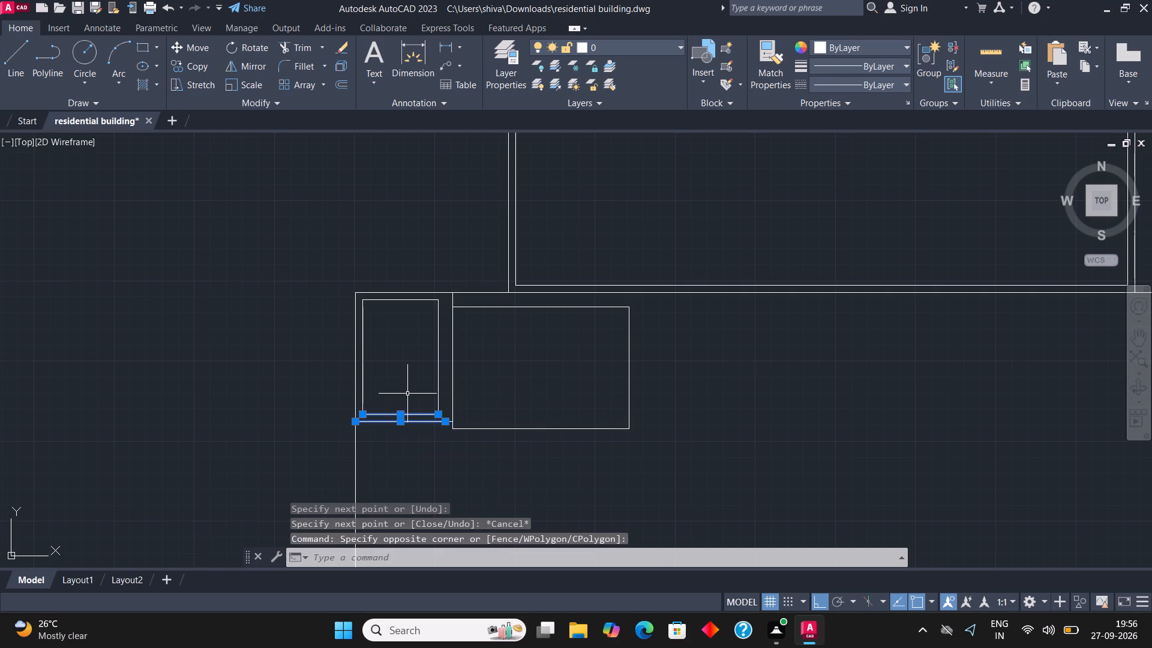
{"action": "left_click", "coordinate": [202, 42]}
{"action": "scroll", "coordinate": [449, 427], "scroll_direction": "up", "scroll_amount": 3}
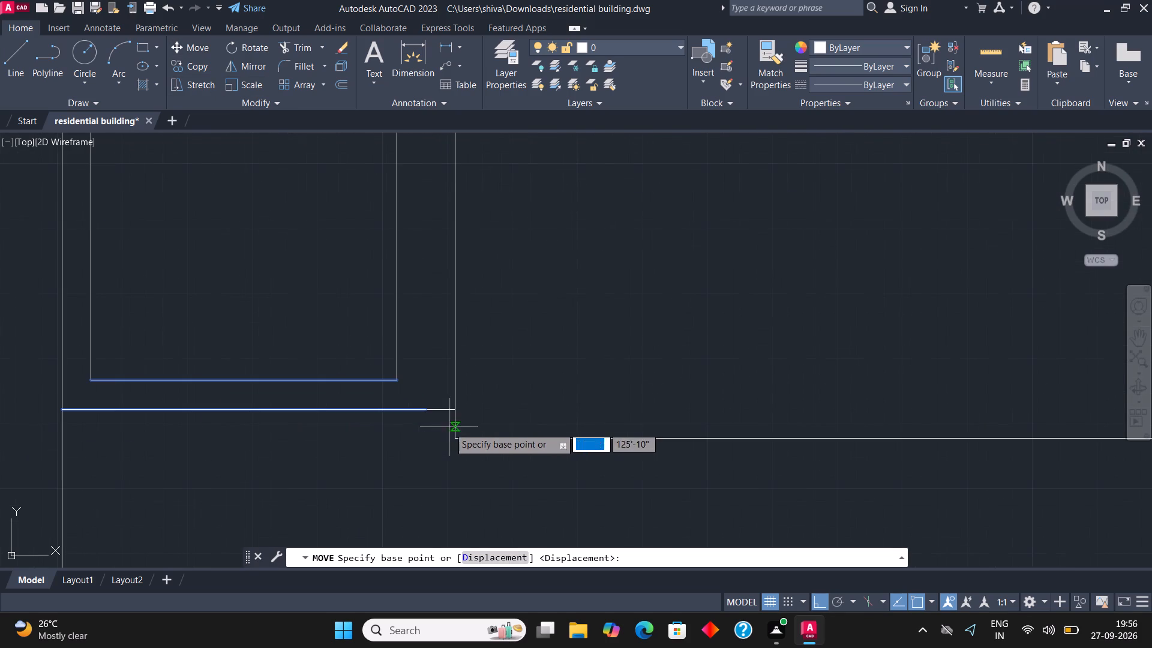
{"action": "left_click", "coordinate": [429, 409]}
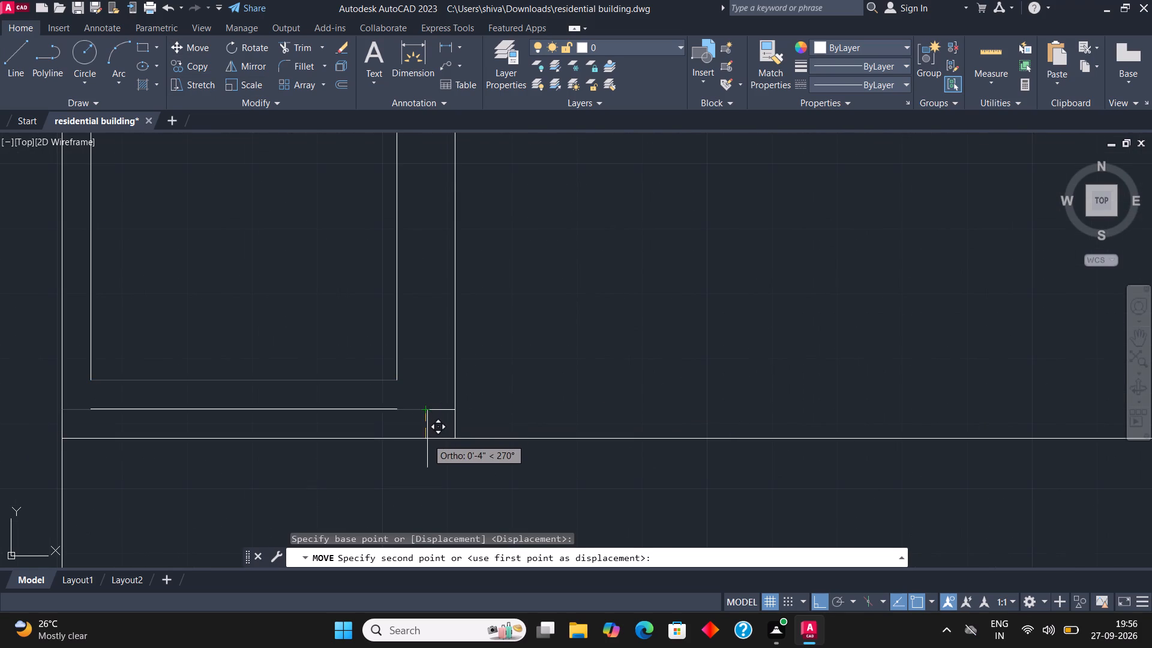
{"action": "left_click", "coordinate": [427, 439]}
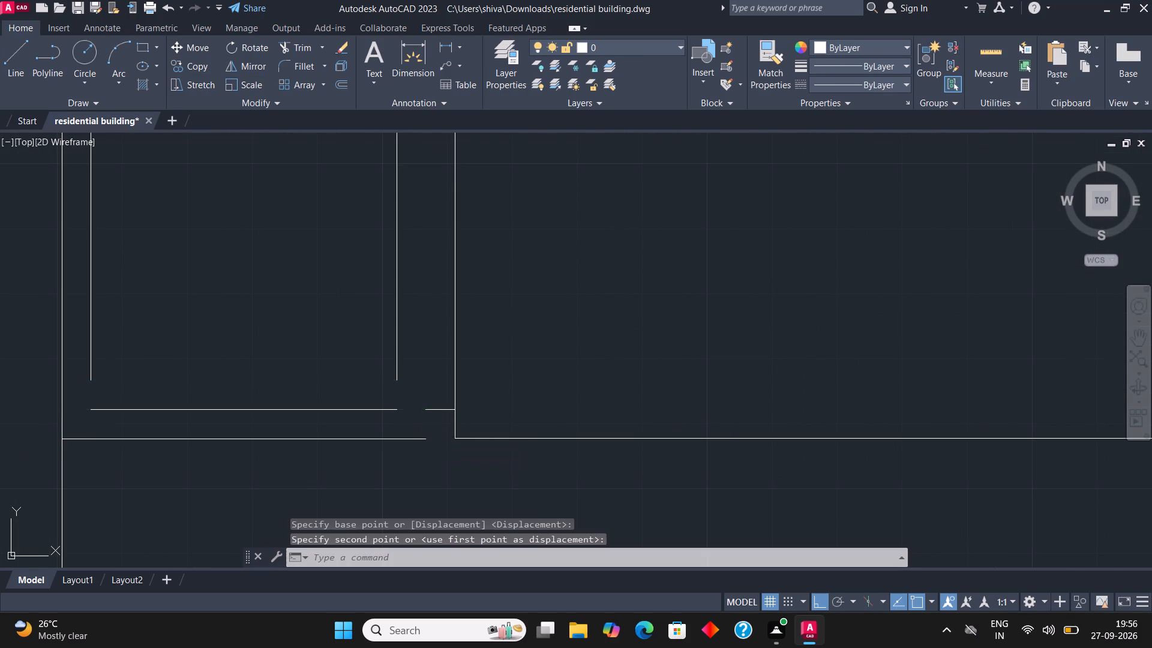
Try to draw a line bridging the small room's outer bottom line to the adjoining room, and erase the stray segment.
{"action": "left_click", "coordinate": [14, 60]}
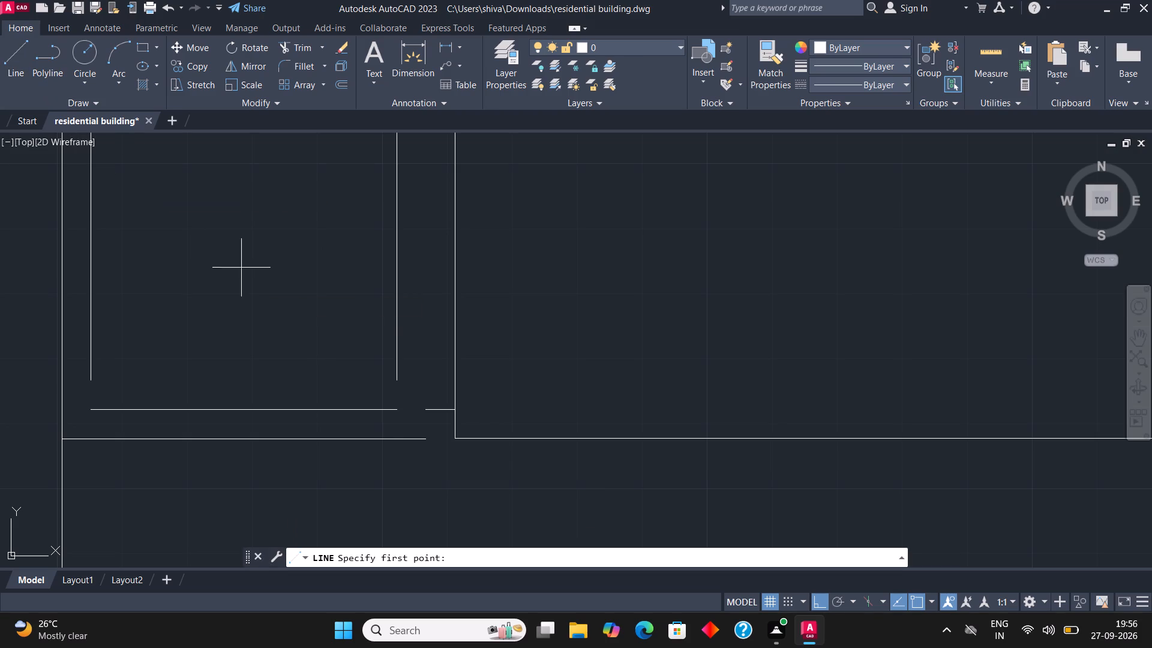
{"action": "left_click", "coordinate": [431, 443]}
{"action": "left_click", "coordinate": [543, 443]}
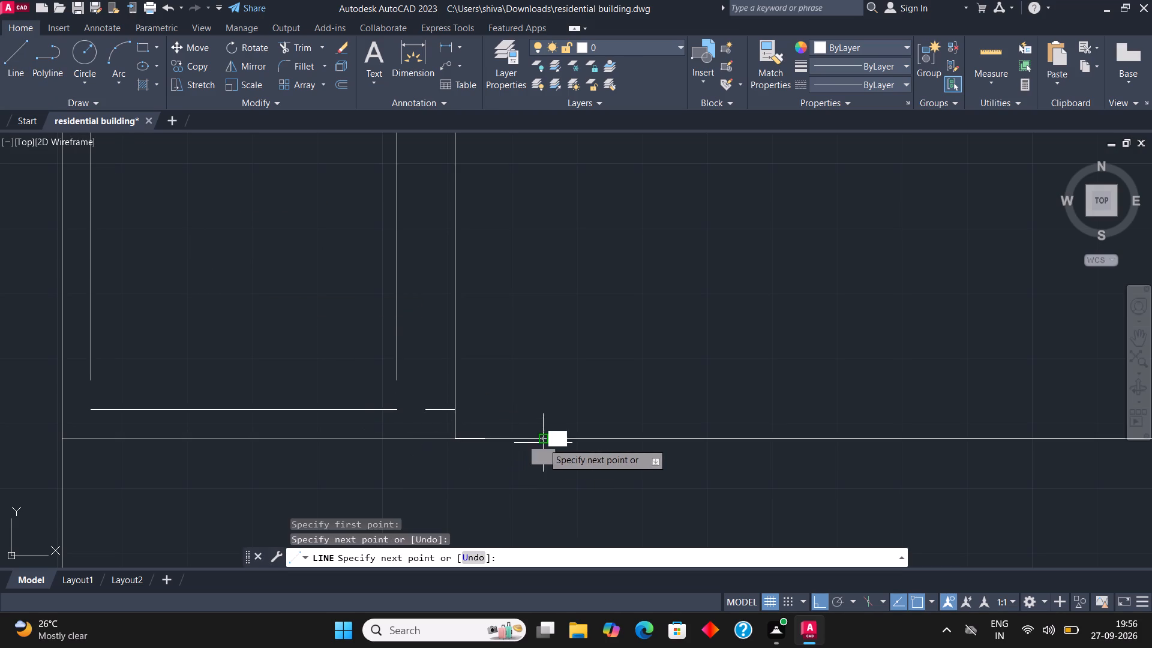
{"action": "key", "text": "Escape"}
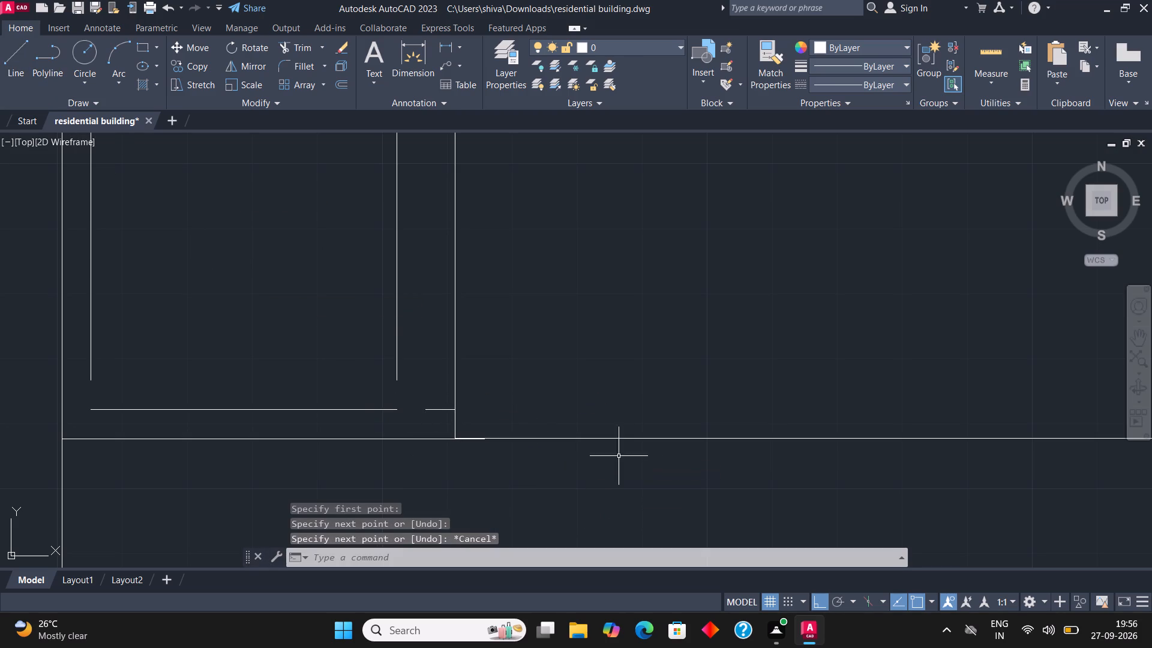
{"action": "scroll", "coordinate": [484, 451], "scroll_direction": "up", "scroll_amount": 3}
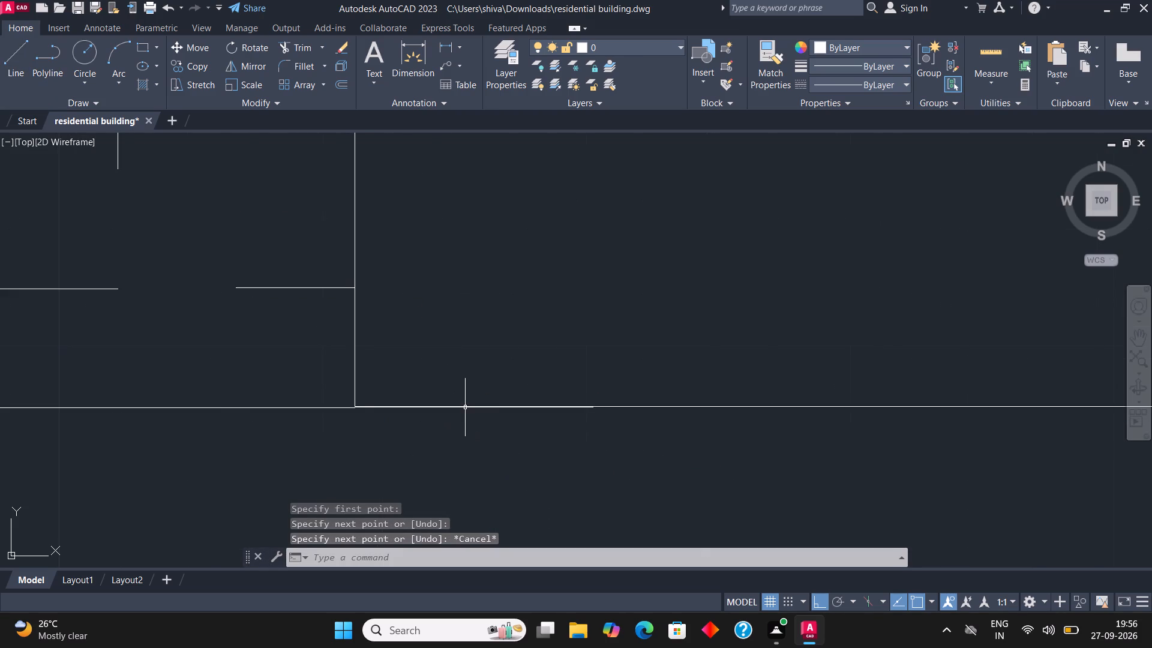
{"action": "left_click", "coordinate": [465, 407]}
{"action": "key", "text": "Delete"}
Erase the small room's two moved bottom lines and the short leftover stub beside the adjoining room.
{"action": "scroll", "coordinate": [613, 397], "scroll_direction": "down", "scroll_amount": 2}
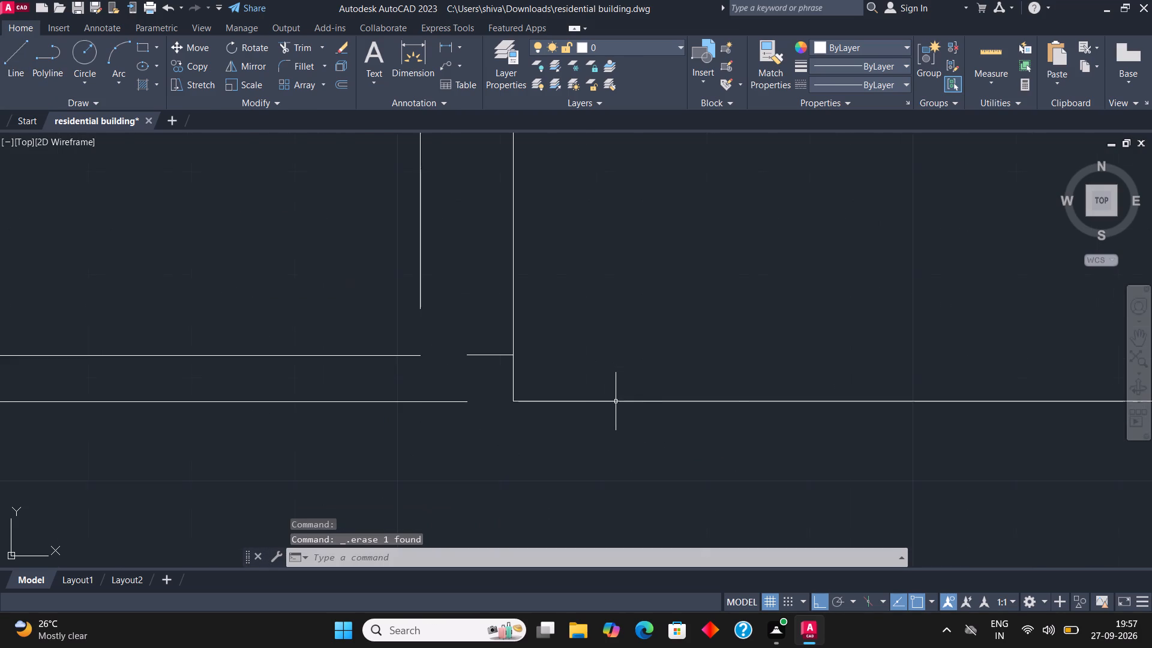
{"action": "scroll", "coordinate": [616, 401], "scroll_direction": "down", "scroll_amount": 2}
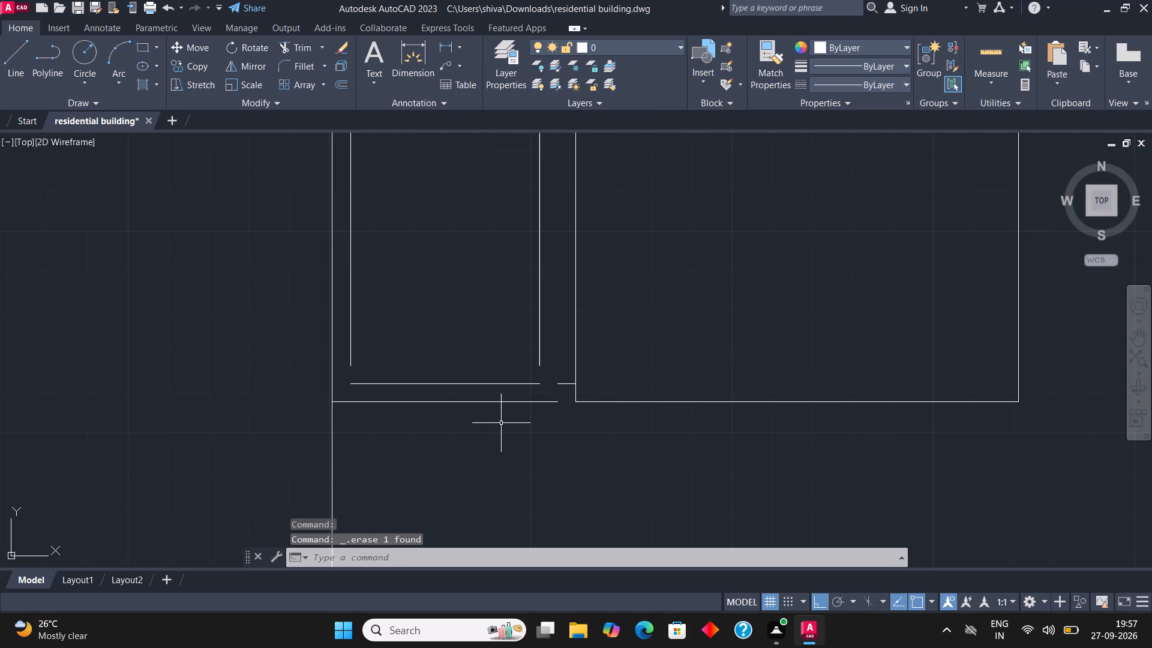
{"action": "scroll", "coordinate": [533, 438], "scroll_direction": "up", "scroll_amount": 1}
{"action": "scroll", "coordinate": [572, 418], "scroll_direction": "down", "scroll_amount": 2}
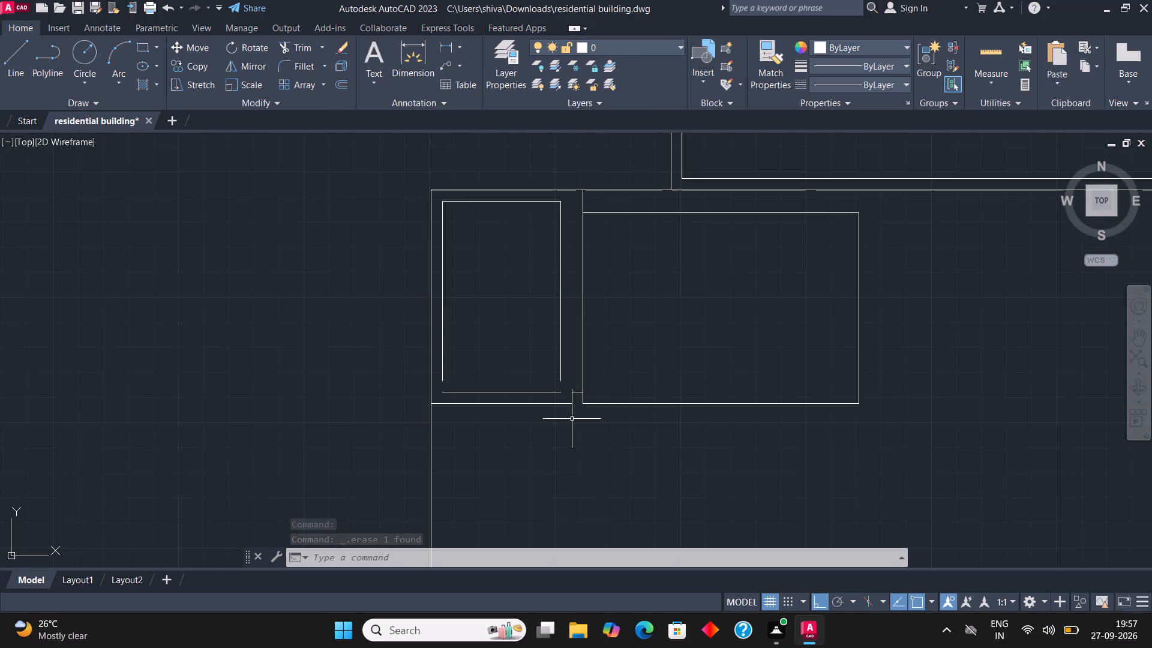
{"action": "left_click", "coordinate": [572, 419]}
{"action": "left_click", "coordinate": [547, 389]}
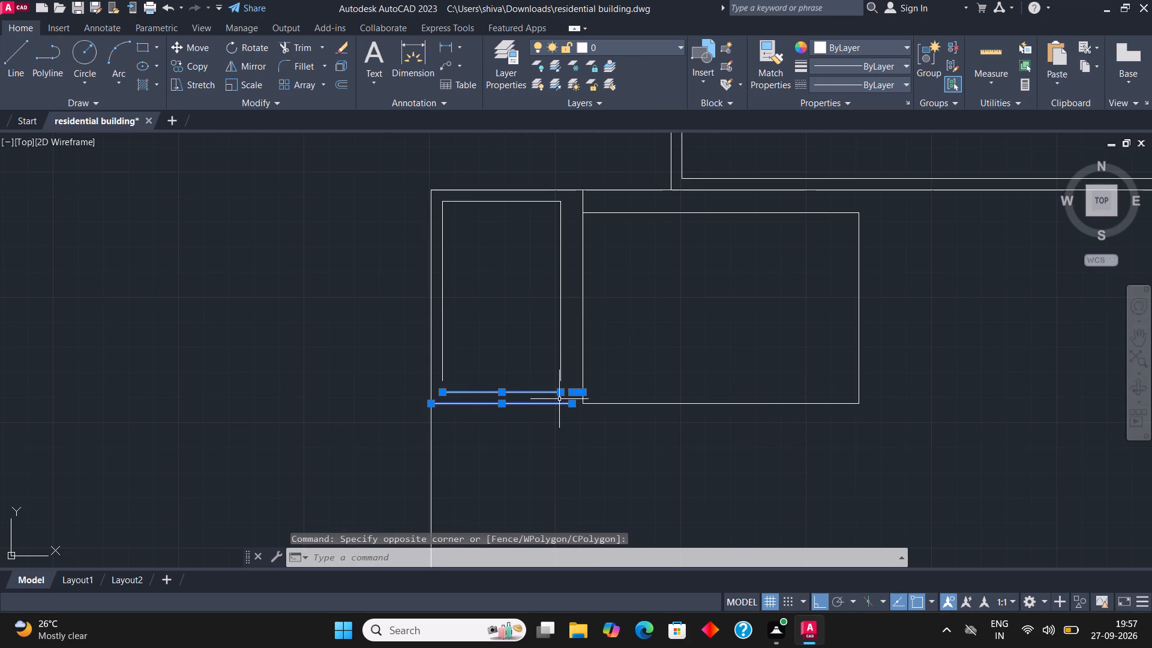
{"action": "key", "text": "Delete"}
Draw a new small-room bottom line from the adjoining room's lower-left corner to the left boundary, trimming the overshoot beyond it.
{"action": "left_click", "coordinate": [20, 55]}
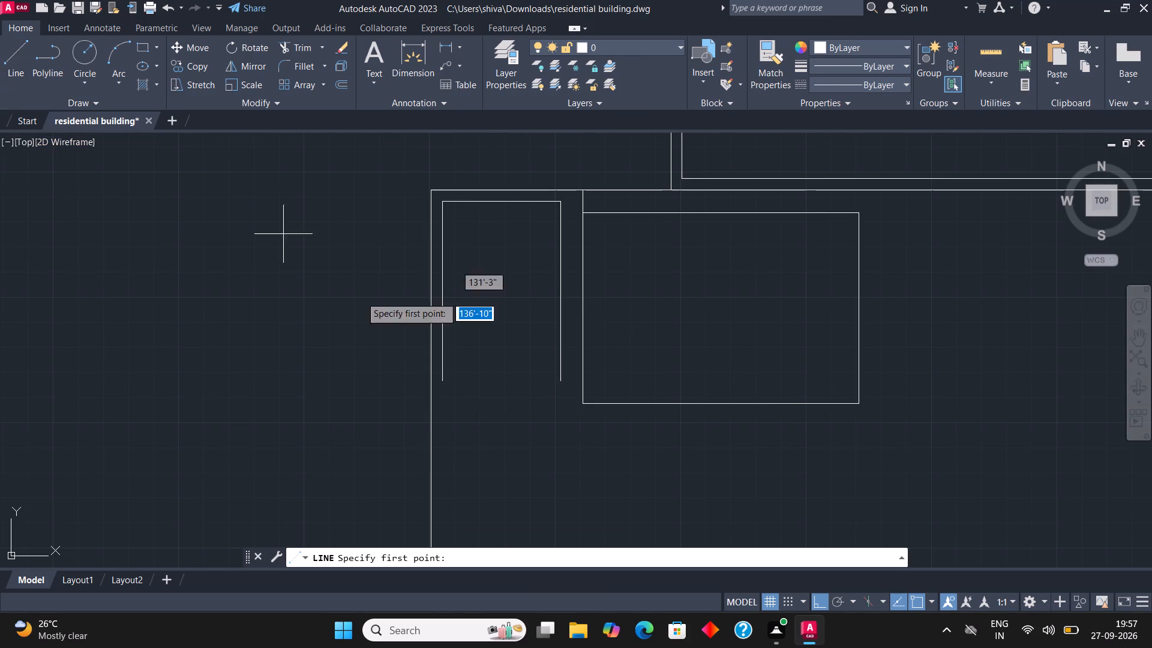
{"action": "left_click", "coordinate": [581, 408]}
{"action": "left_click", "coordinate": [361, 422]}
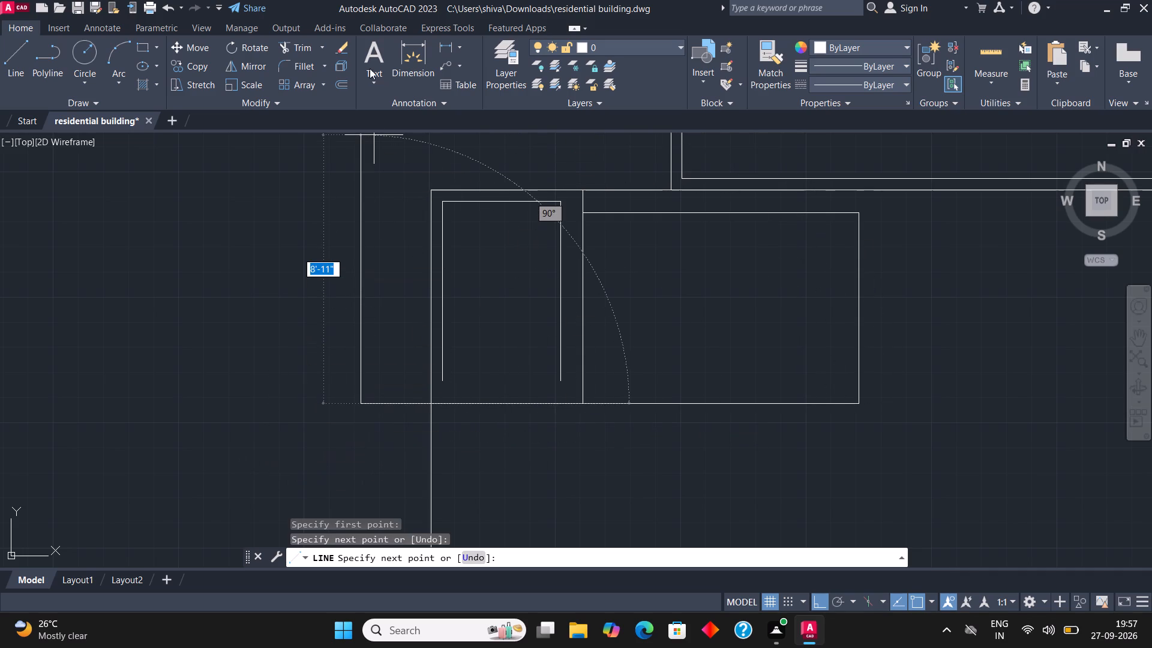
{"action": "left_click", "coordinate": [305, 52]}
{"action": "left_click", "coordinate": [377, 375]}
{"action": "left_click", "coordinate": [376, 468]}
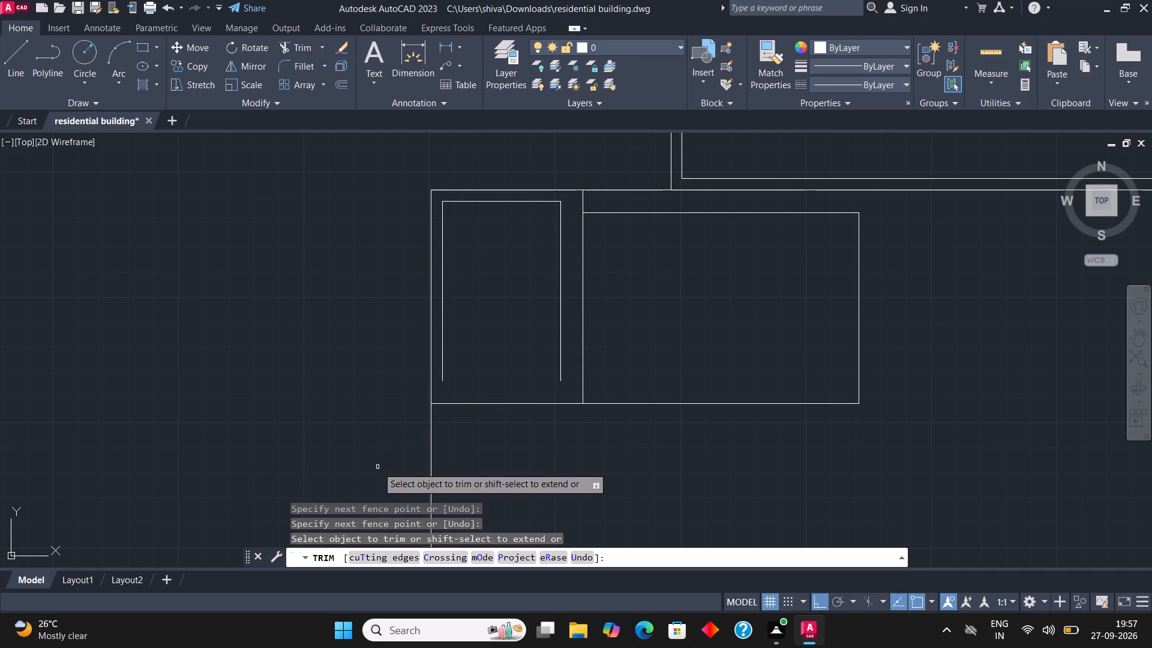
{"action": "key", "text": "Escape"}
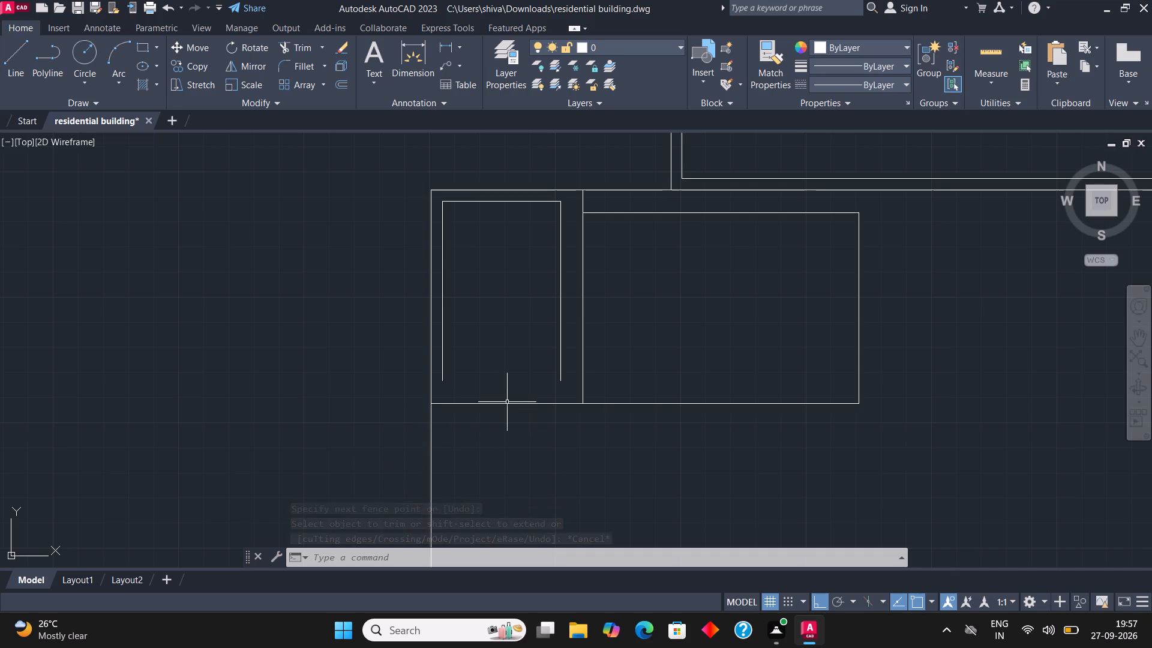
Check the length of the adjoining room's left side with a dimension preview from its upper-left to lower-left corner.
{"action": "scroll", "coordinate": [383, 433], "scroll_direction": "down", "scroll_amount": 1}
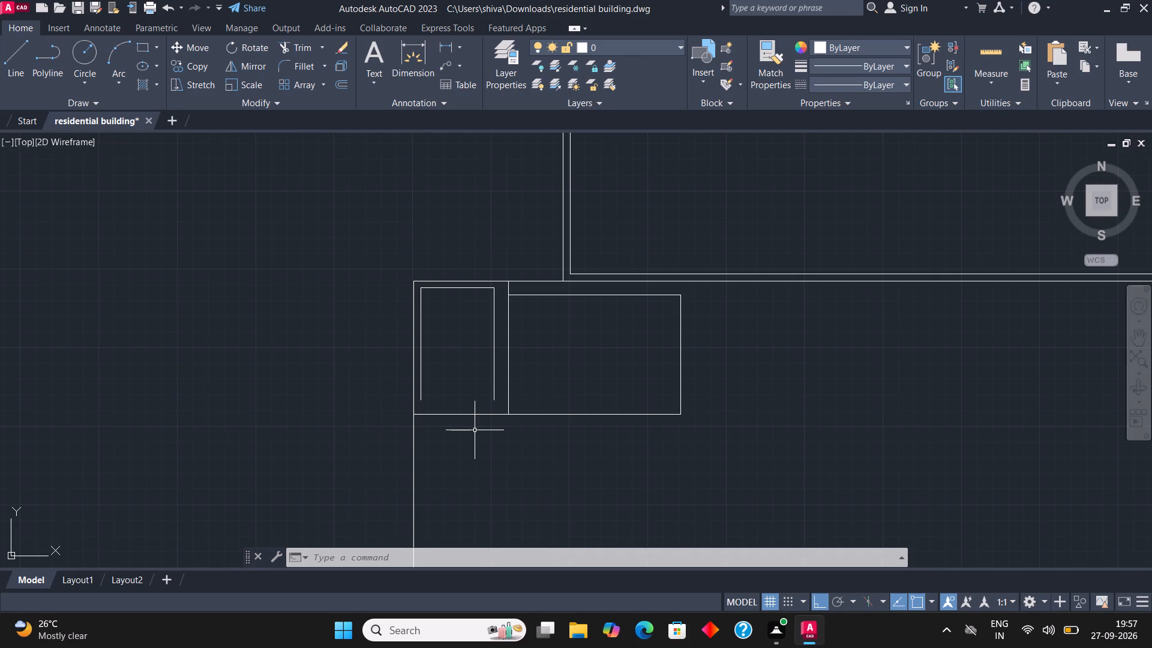
{"action": "scroll", "coordinate": [471, 413], "scroll_direction": "up", "scroll_amount": 1}
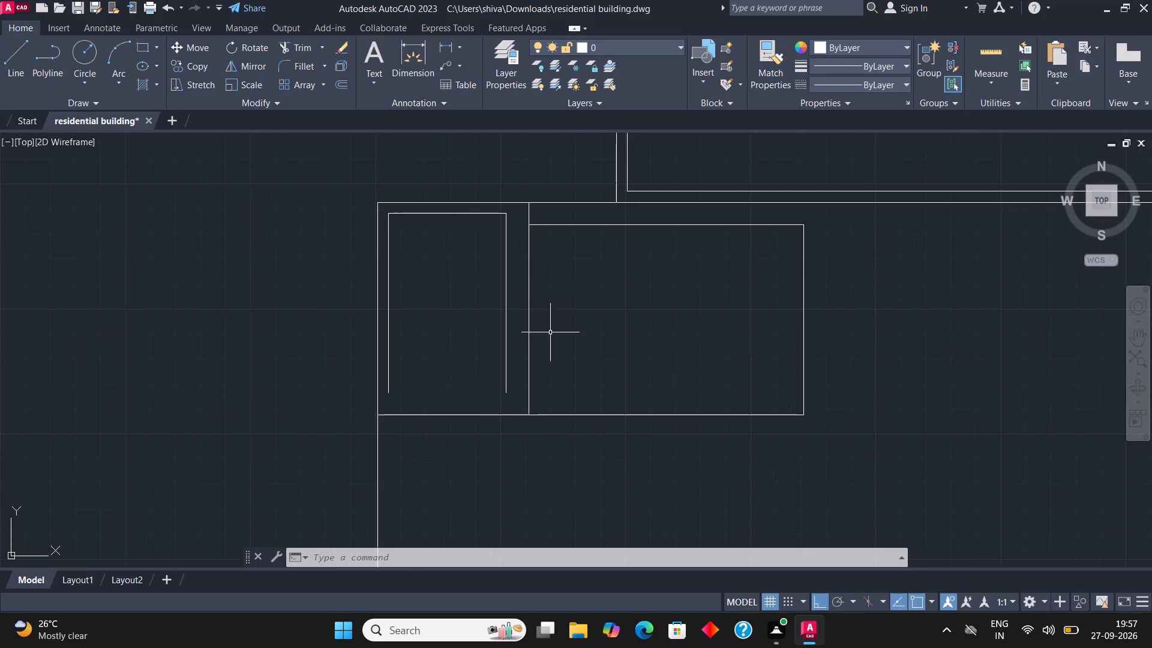
{"action": "left_click", "coordinate": [403, 60]}
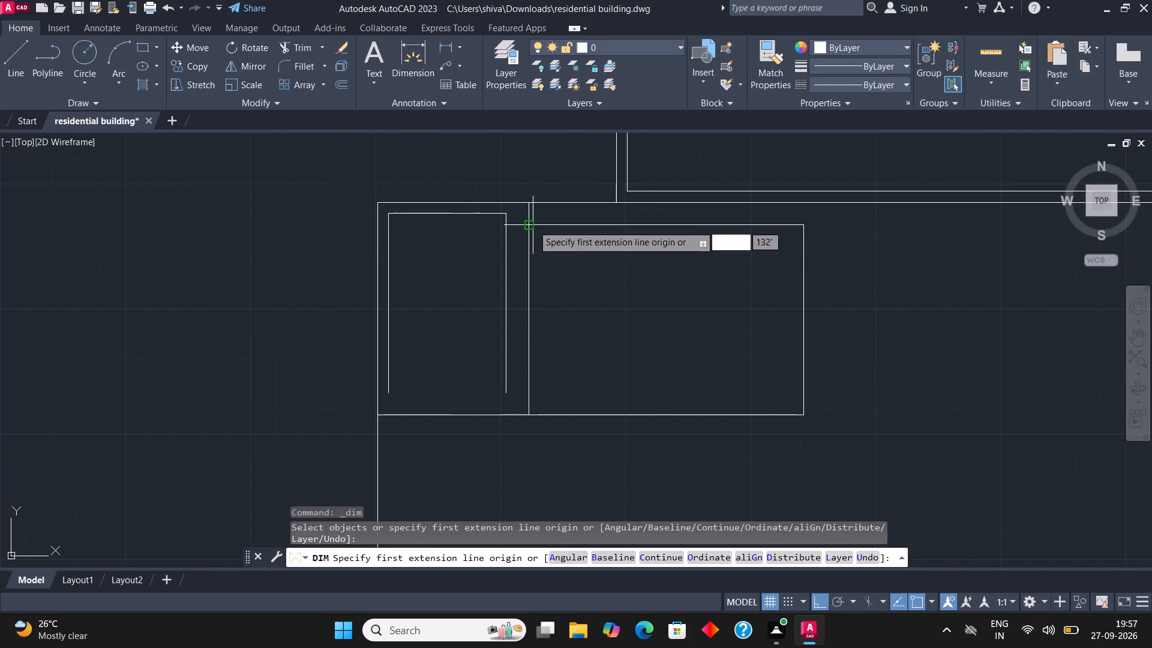
{"action": "left_click", "coordinate": [533, 225]}
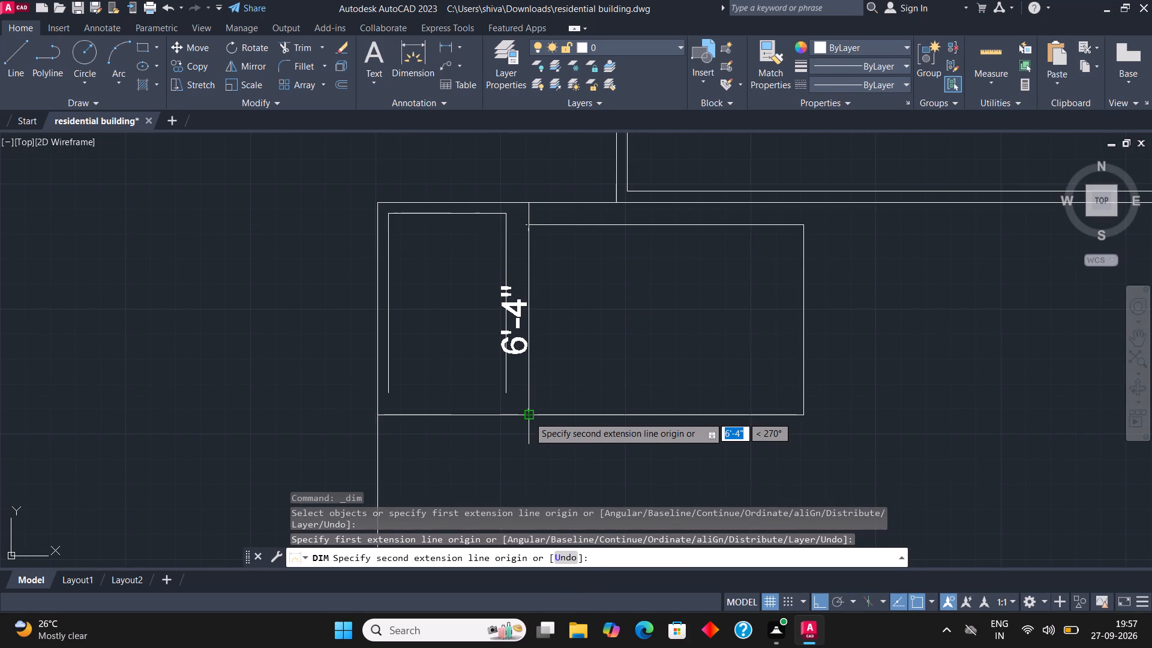
{"action": "key", "text": "Escape"}
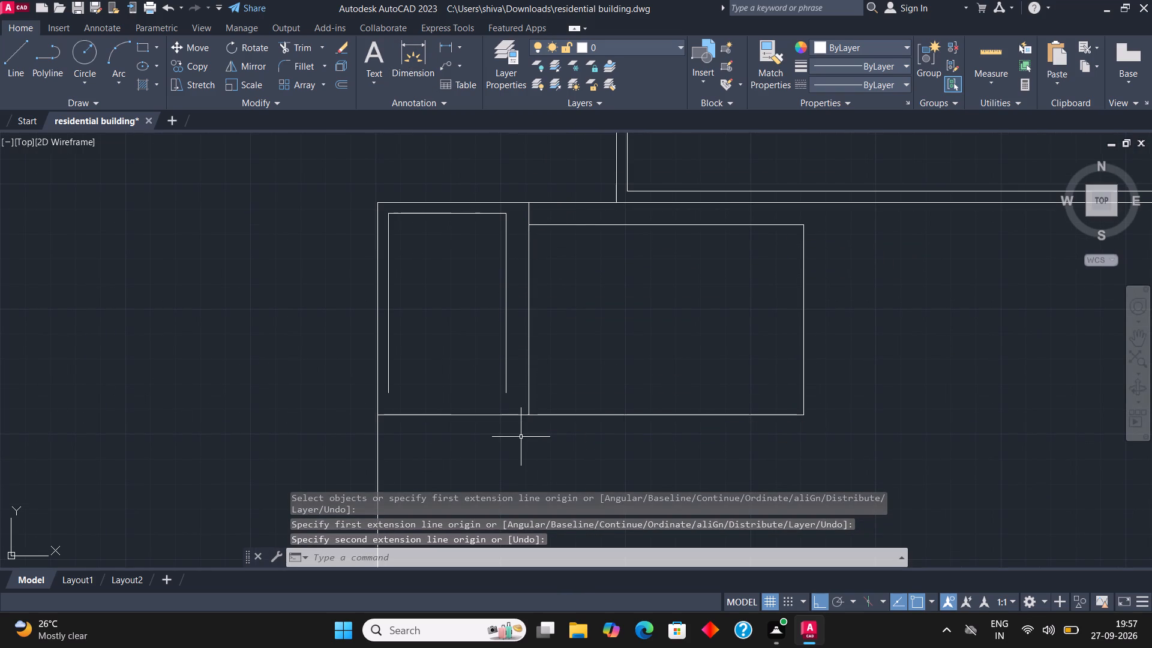
Copy the small room's new bottom line 4.5" downward to form the second wall line.
{"action": "left_click", "coordinate": [427, 416]}
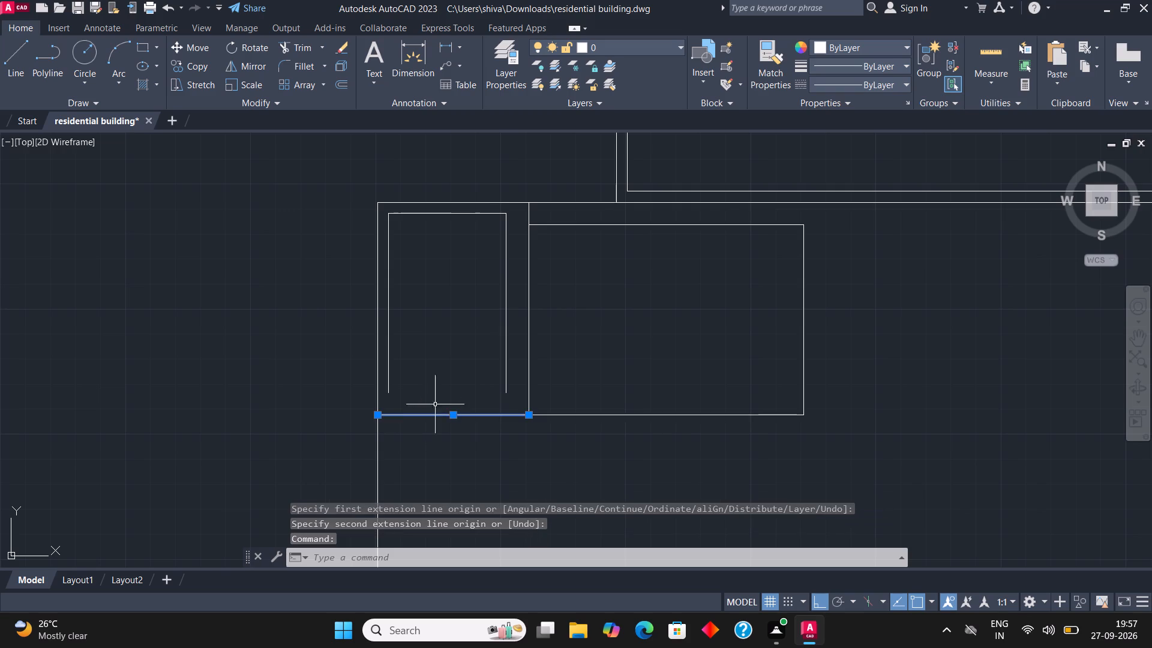
{"action": "scroll", "coordinate": [443, 395], "scroll_direction": "down", "scroll_amount": 1}
{"action": "scroll", "coordinate": [456, 428], "scroll_direction": "up", "scroll_amount": 1}
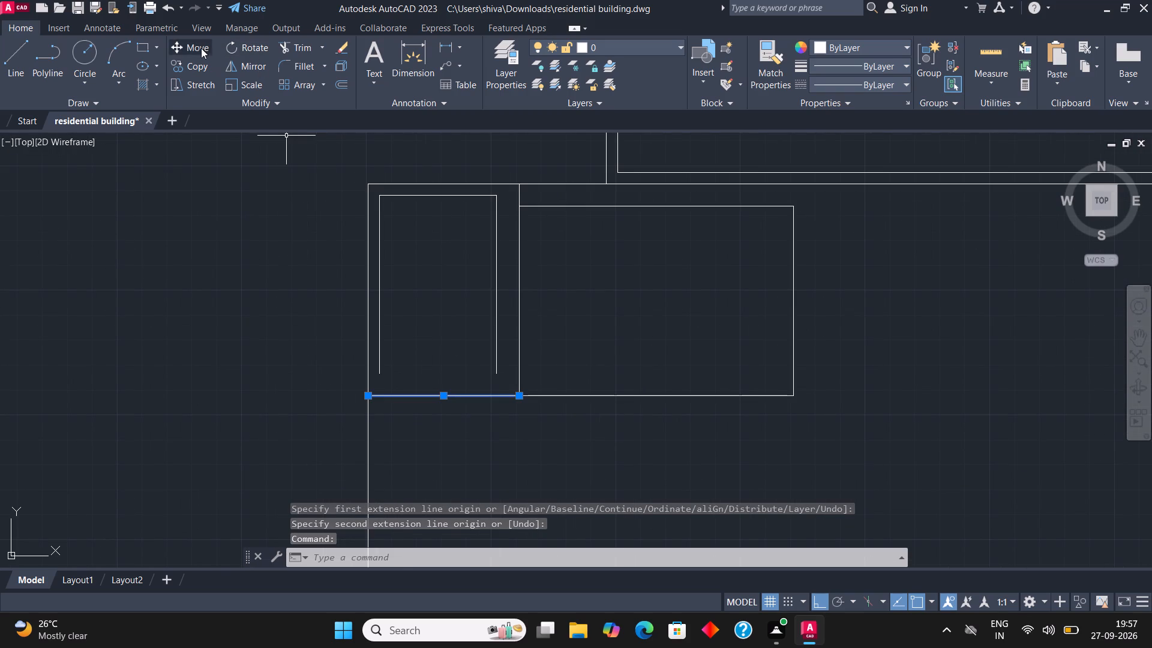
{"action": "left_click", "coordinate": [195, 65]}
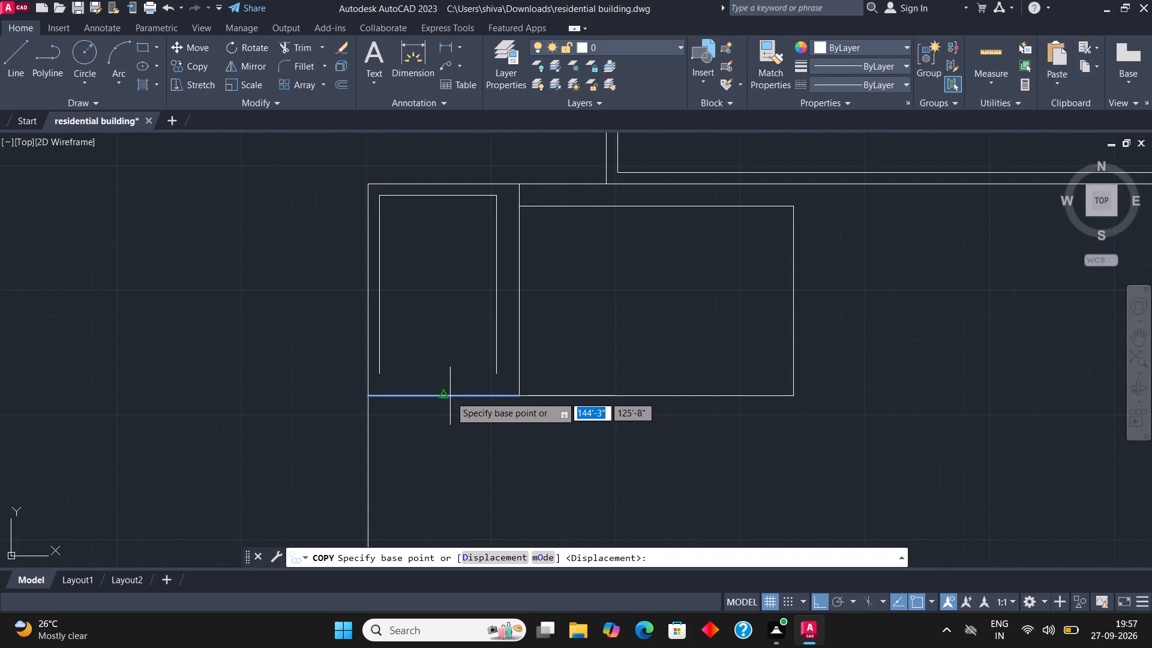
{"action": "left_click", "coordinate": [450, 396]}
{"action": "type", "text": "4.5\""}
{"action": "key", "text": "Return"}
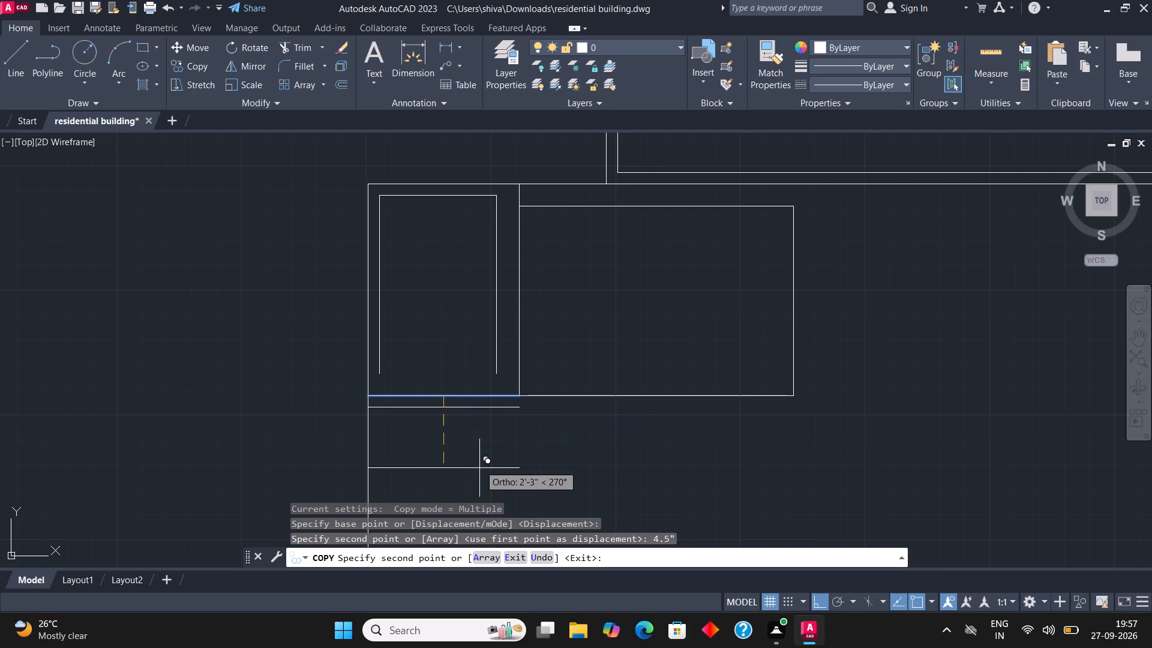
{"action": "key", "text": "Escape"}
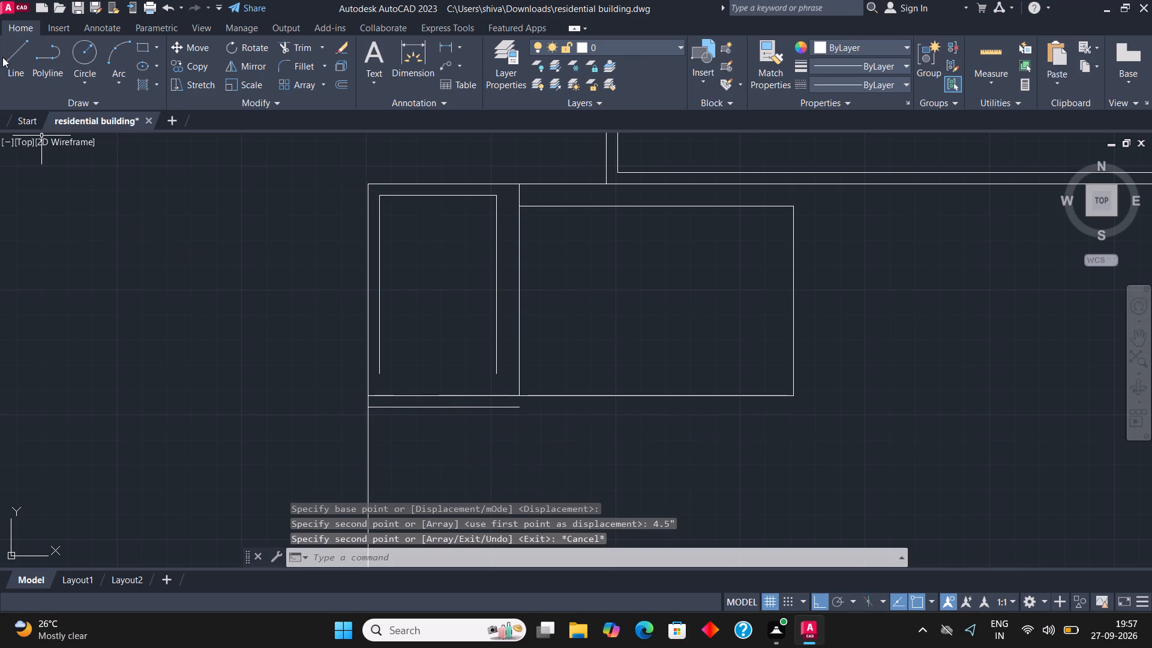
Draw a horizontal line continuing the second bottom wall line from its right end to just past the adjoining room's right side.
{"action": "left_click", "coordinate": [2, 57]}
{"action": "left_click", "coordinate": [515, 407]}
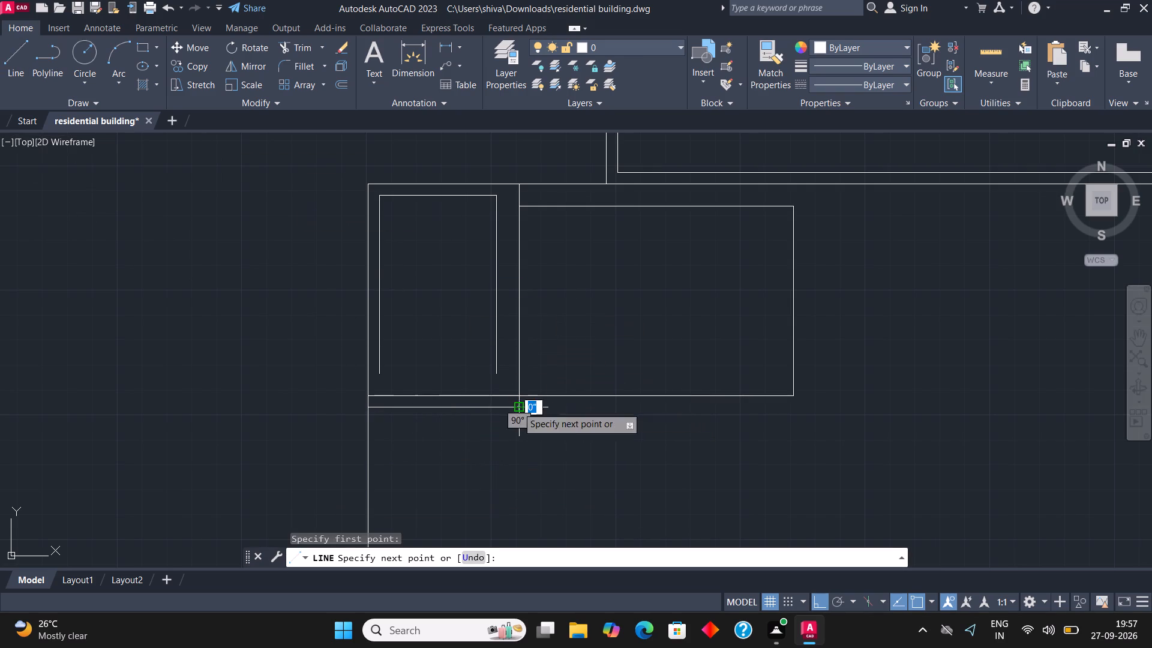
{"action": "scroll", "coordinate": [685, 413], "scroll_direction": "down", "scroll_amount": 2}
{"action": "scroll", "coordinate": [757, 408], "scroll_direction": "up", "scroll_amount": 2}
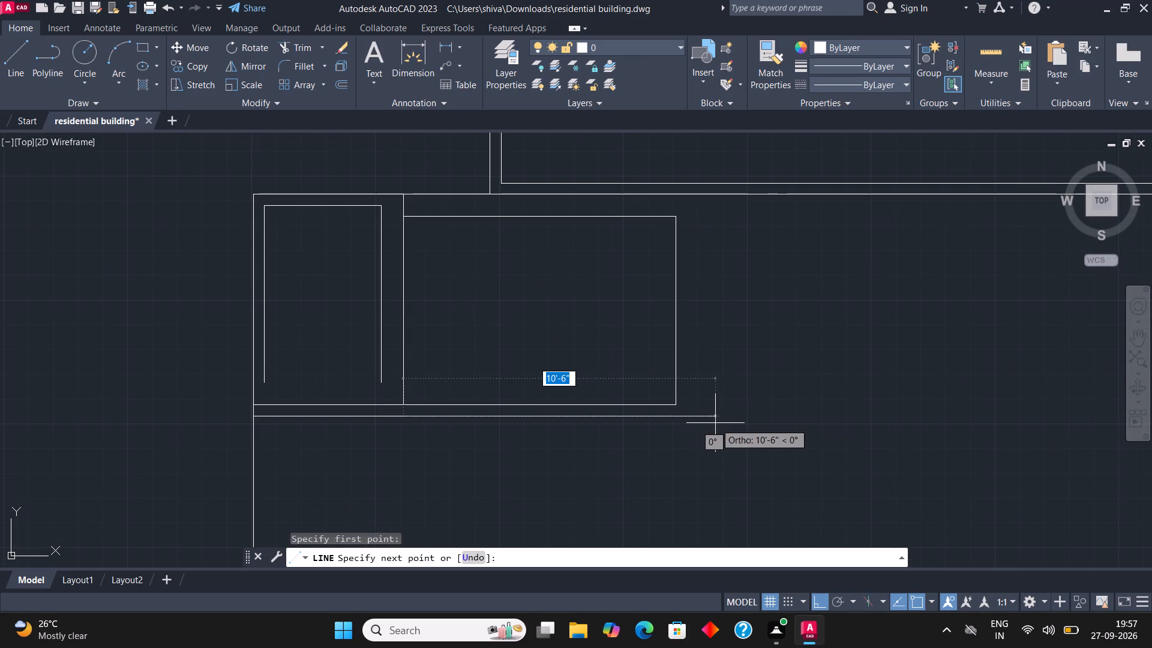
{"action": "left_click", "coordinate": [686, 422]}
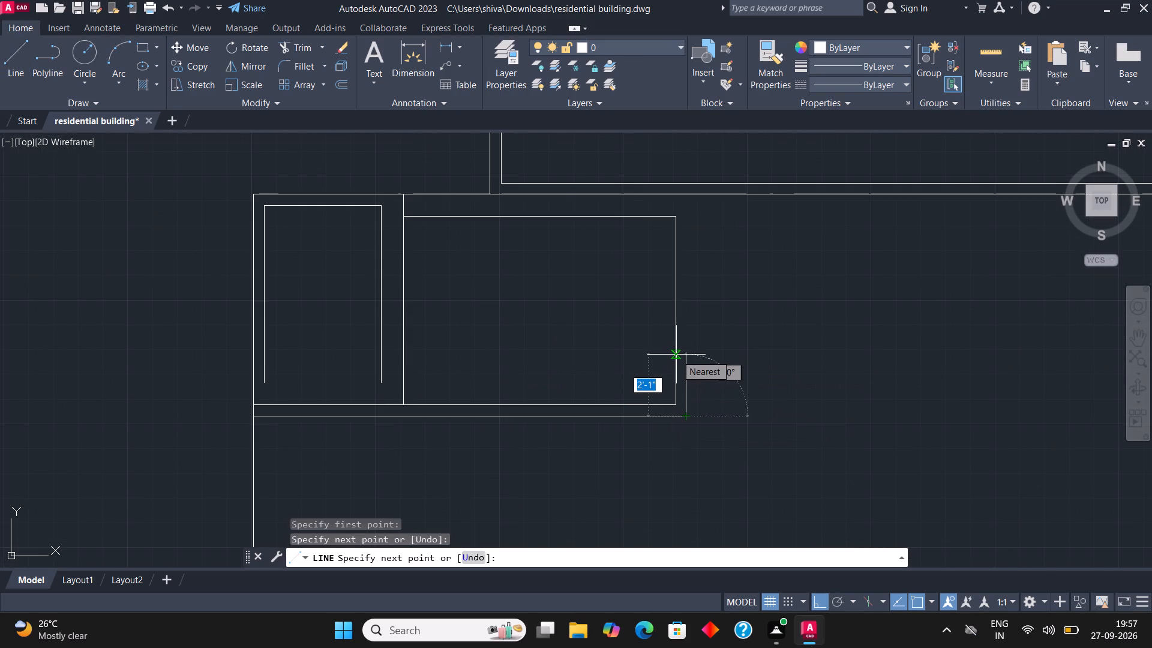
{"action": "key", "text": "Escape"}
Copy the adjoining room's right side line 4.5" outward to form its second wall line.
{"action": "left_click", "coordinate": [677, 348]}
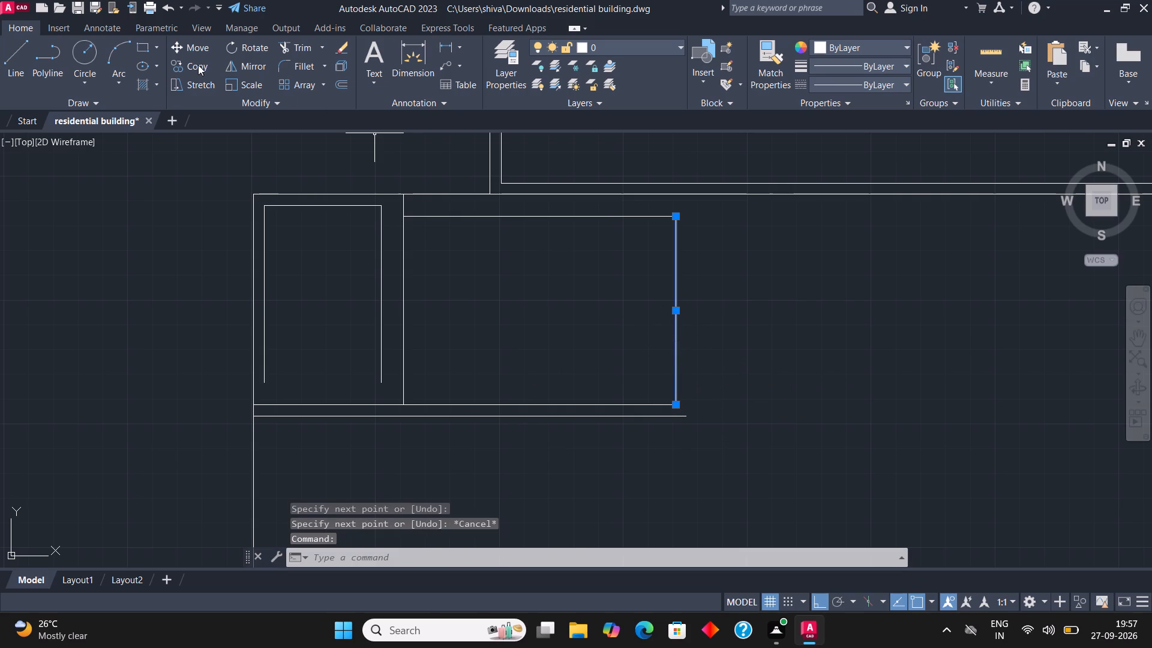
{"action": "left_click", "coordinate": [198, 65]}
{"action": "left_click", "coordinate": [672, 343]}
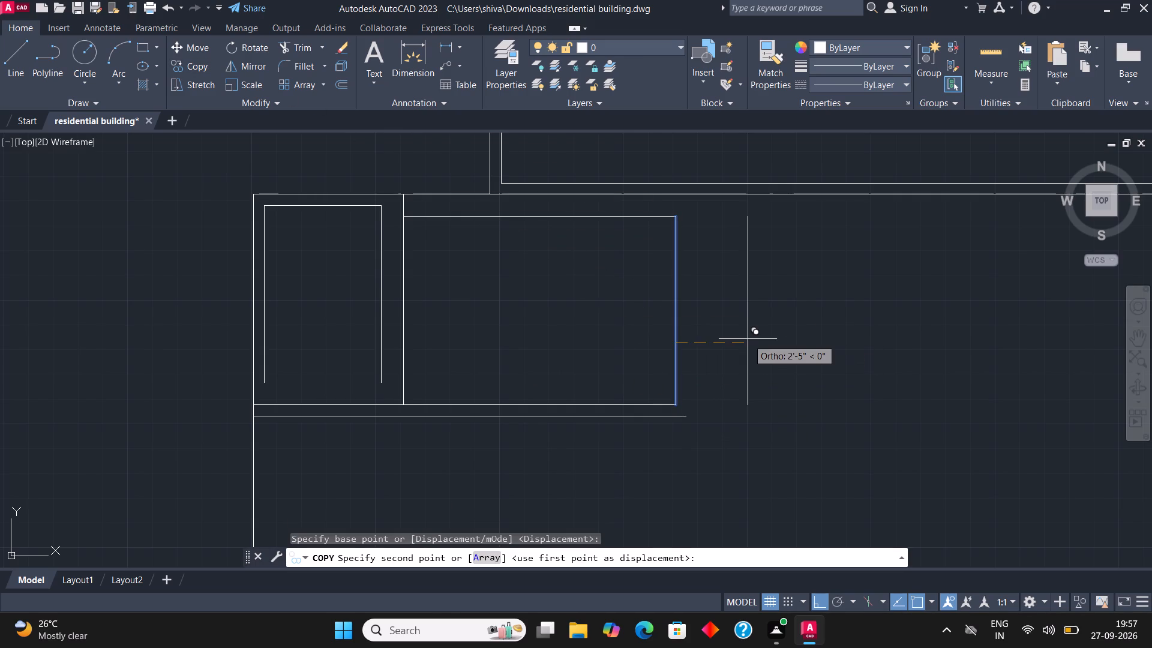
{"action": "type", "text": "4.5\""}
{"action": "key", "text": "Return"}
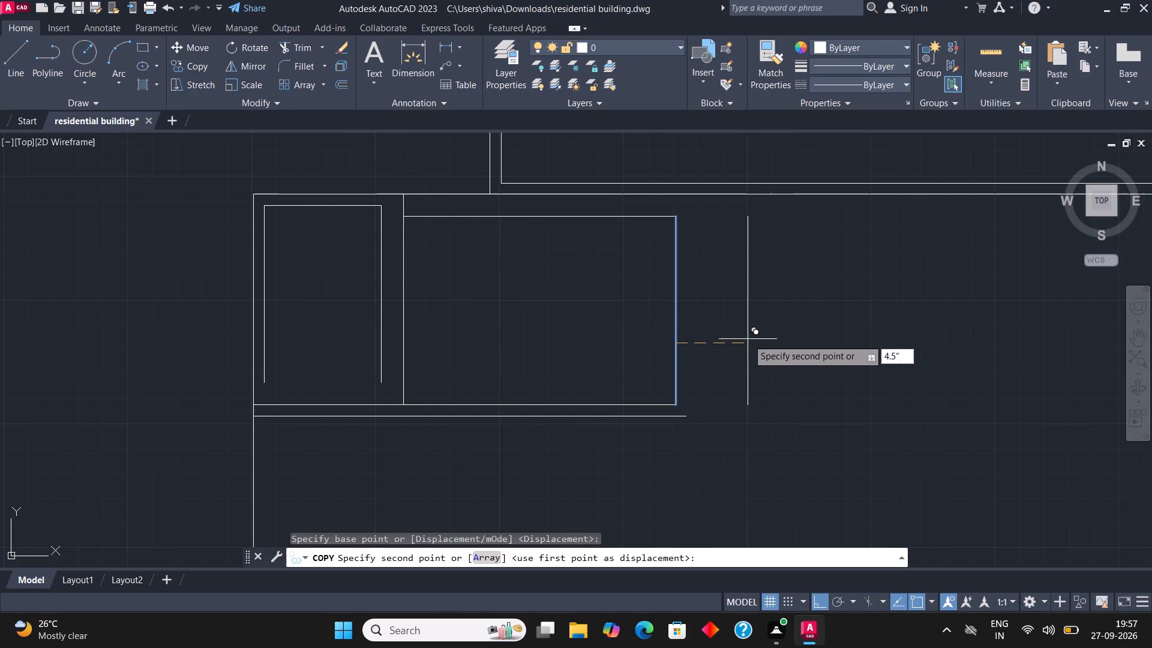
{"action": "key", "text": "Escape"}
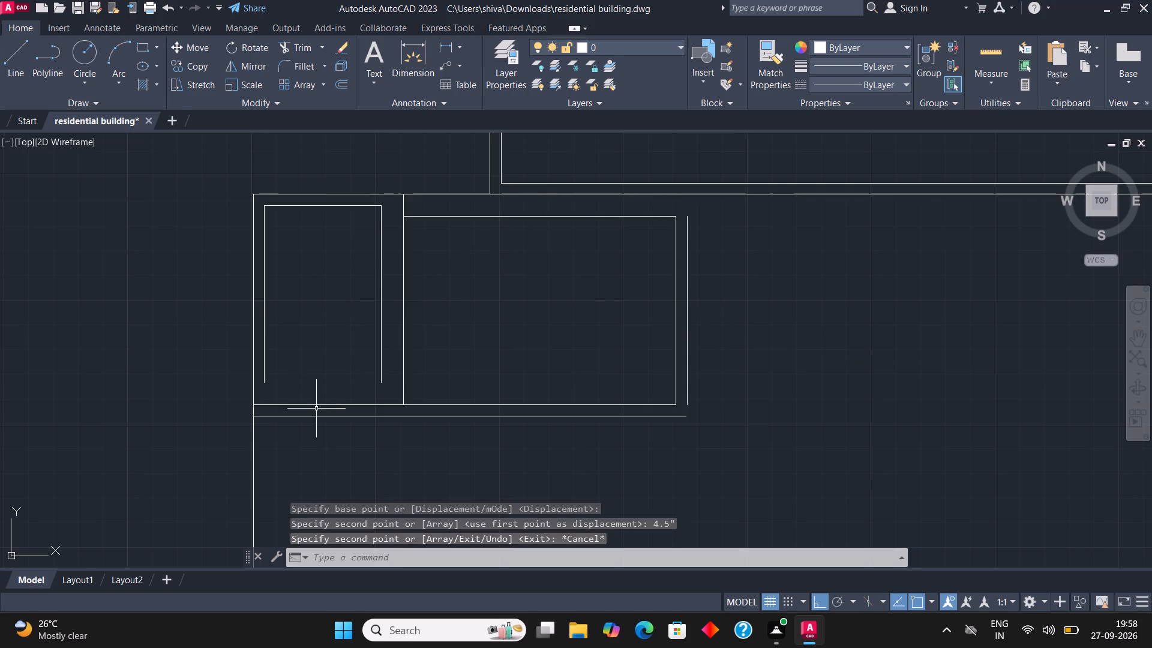
Draw vertical lines about 2' long from the lower ends of the small room's two inner side lines, crossing the bottom wall.
{"action": "left_click", "coordinate": [13, 61]}
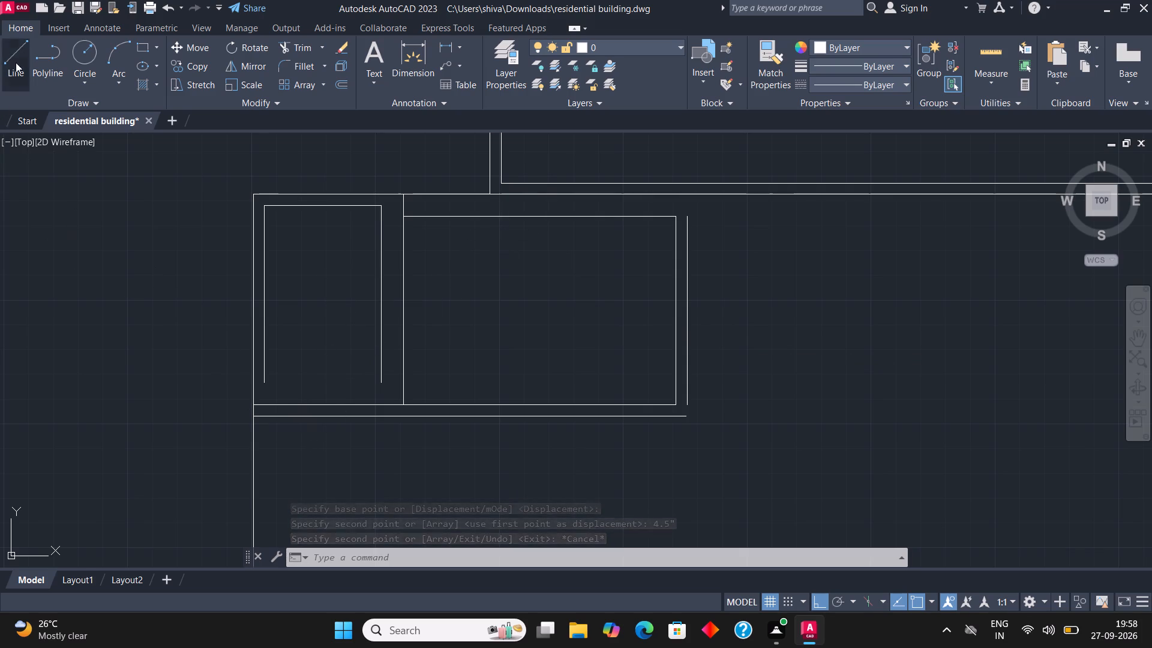
{"action": "left_click", "coordinate": [260, 381]}
{"action": "left_click", "coordinate": [262, 443]}
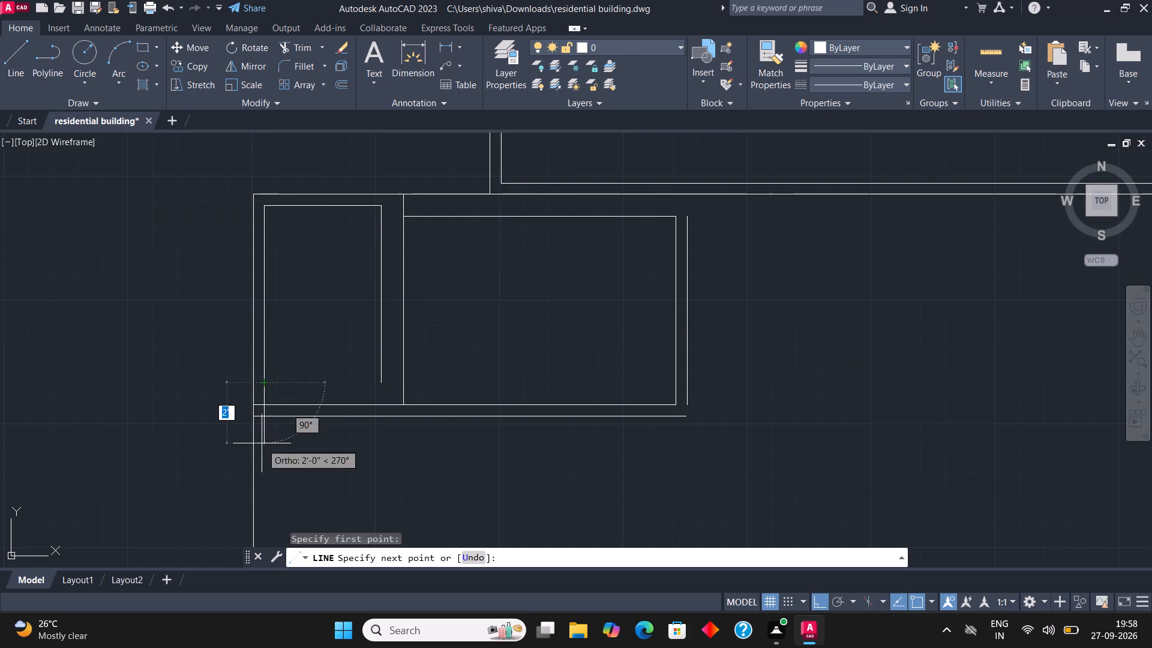
{"action": "left_click", "coordinate": [18, 53]}
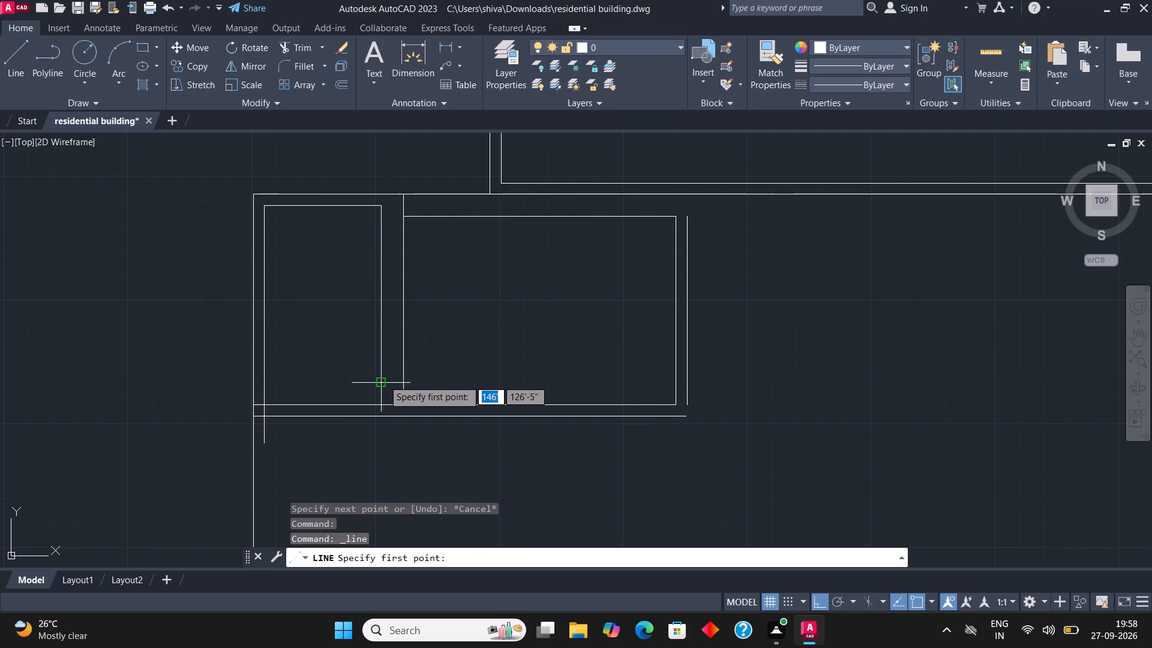
{"action": "left_click", "coordinate": [382, 380]}
{"action": "left_click", "coordinate": [376, 446]}
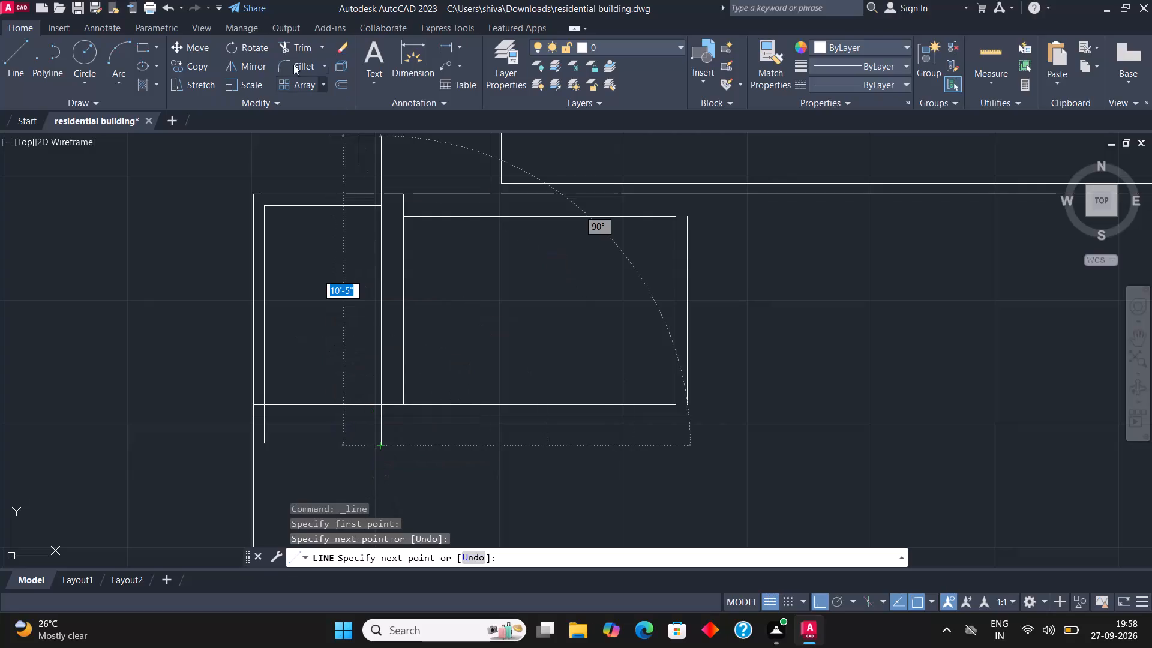
Trim both new vertical lines below the bottom wall and between its two lines, ending them at the wall's inner line.
{"action": "left_click", "coordinate": [308, 47]}
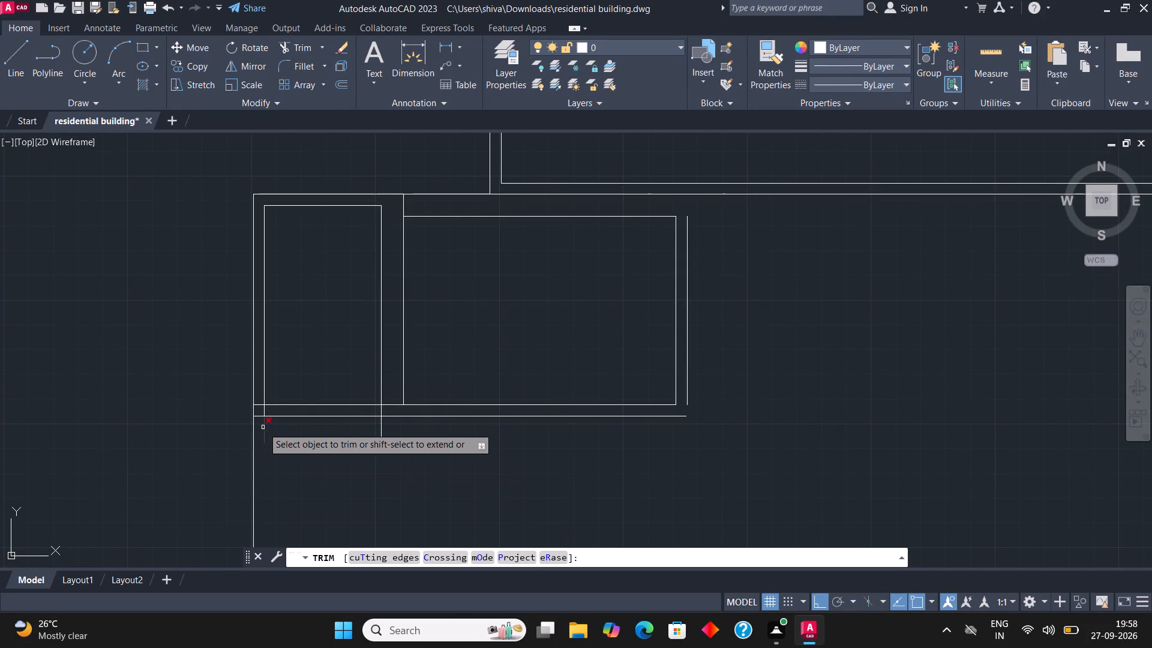
{"action": "left_click", "coordinate": [263, 427]}
{"action": "left_click", "coordinate": [380, 429]}
{"action": "scroll", "coordinate": [314, 415], "scroll_direction": "up", "scroll_amount": 2}
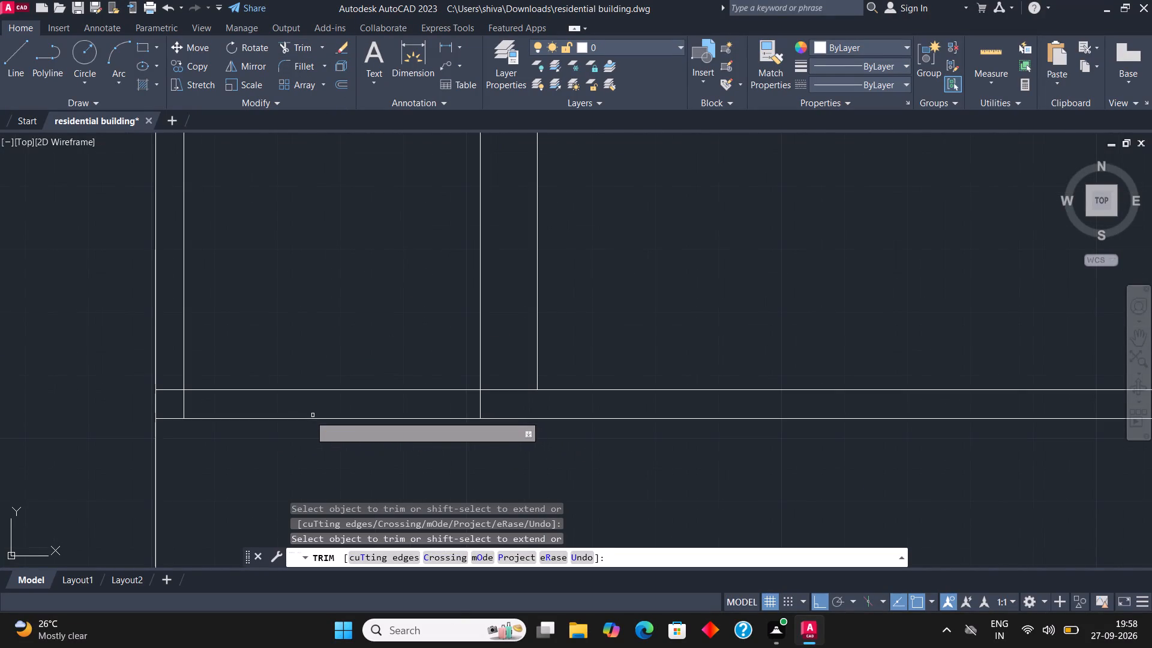
{"action": "left_click", "coordinate": [175, 403]}
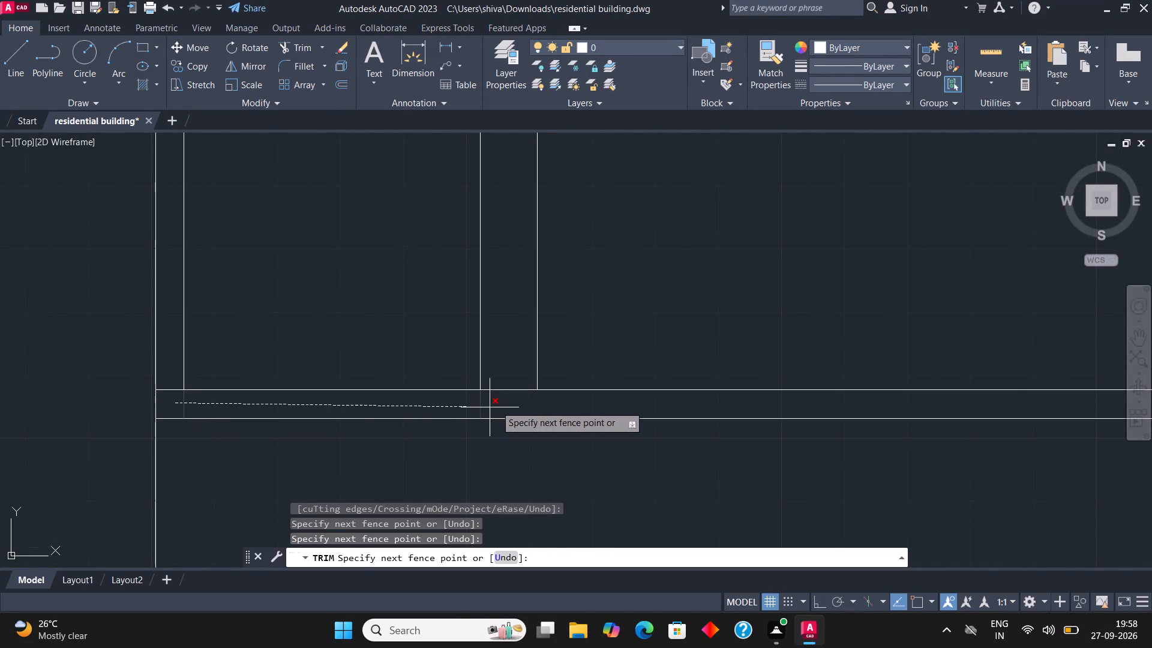
{"action": "left_click", "coordinate": [496, 406]}
{"action": "scroll", "coordinate": [478, 401], "scroll_direction": "down", "scroll_amount": 3}
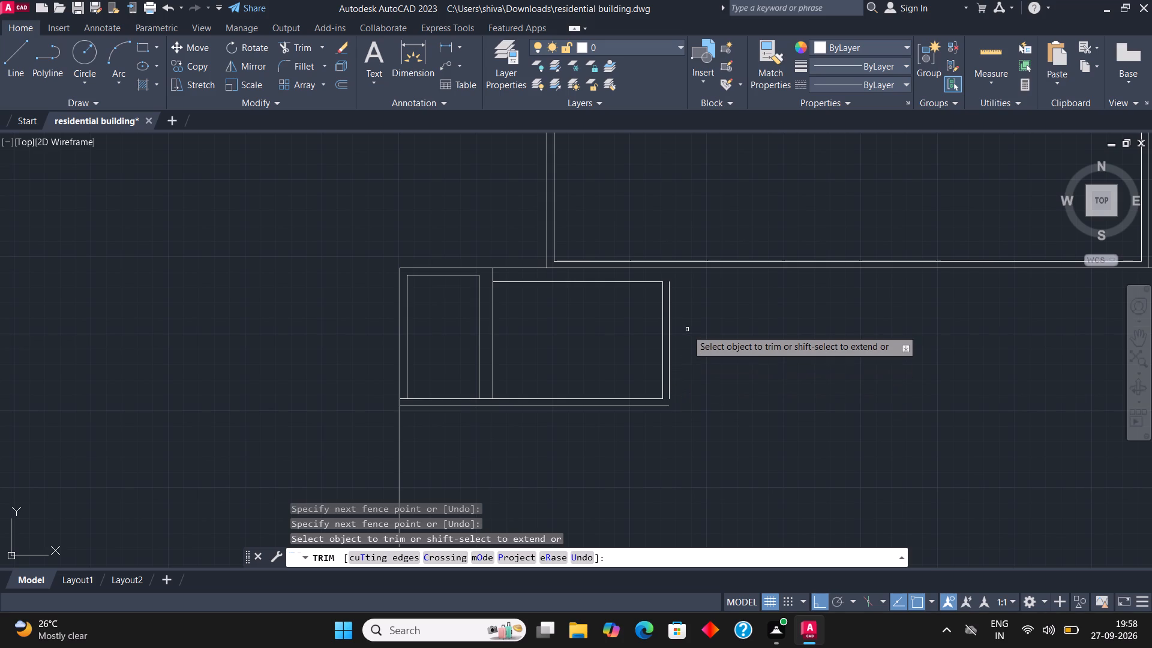
Fillet the adjoining room's outer bottom and outer right wall lines into a closed square corner.
{"action": "scroll", "coordinate": [683, 323], "scroll_direction": "up", "scroll_amount": 1}
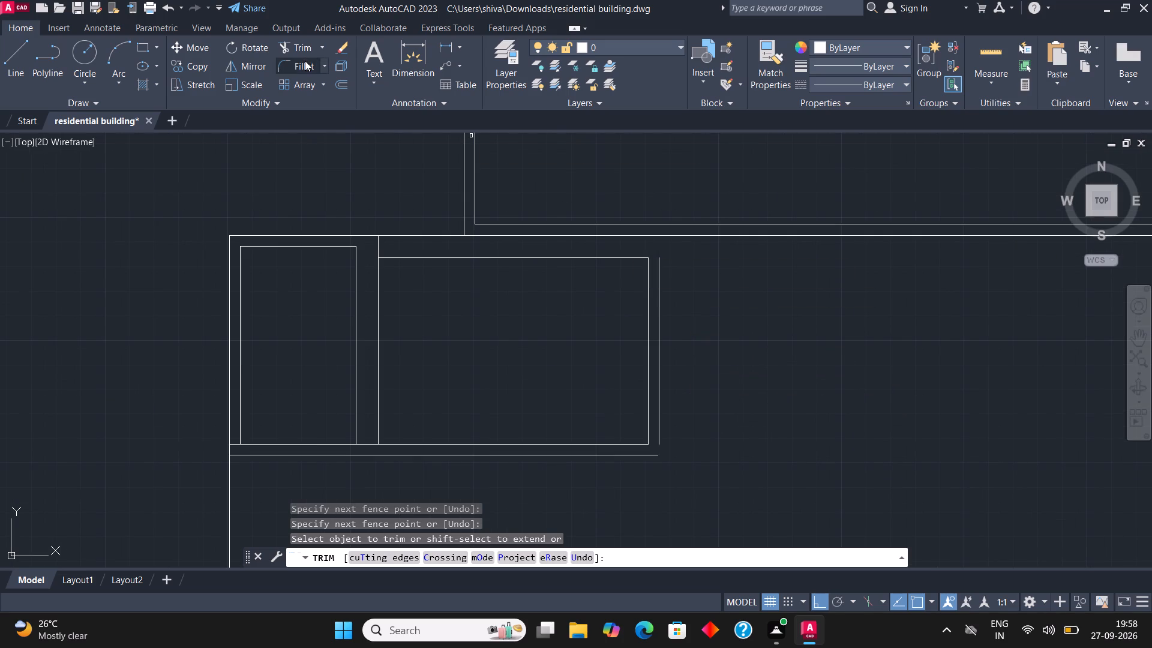
{"action": "left_click", "coordinate": [305, 61]}
{"action": "left_click", "coordinate": [628, 457]}
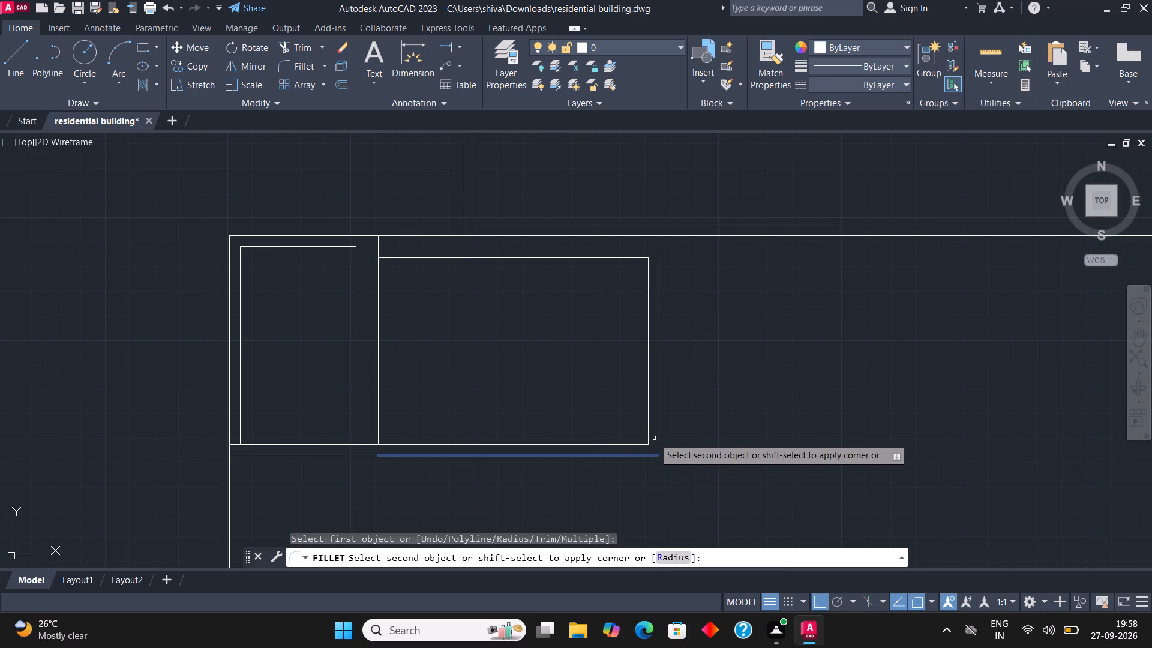
{"action": "left_click", "coordinate": [657, 435]}
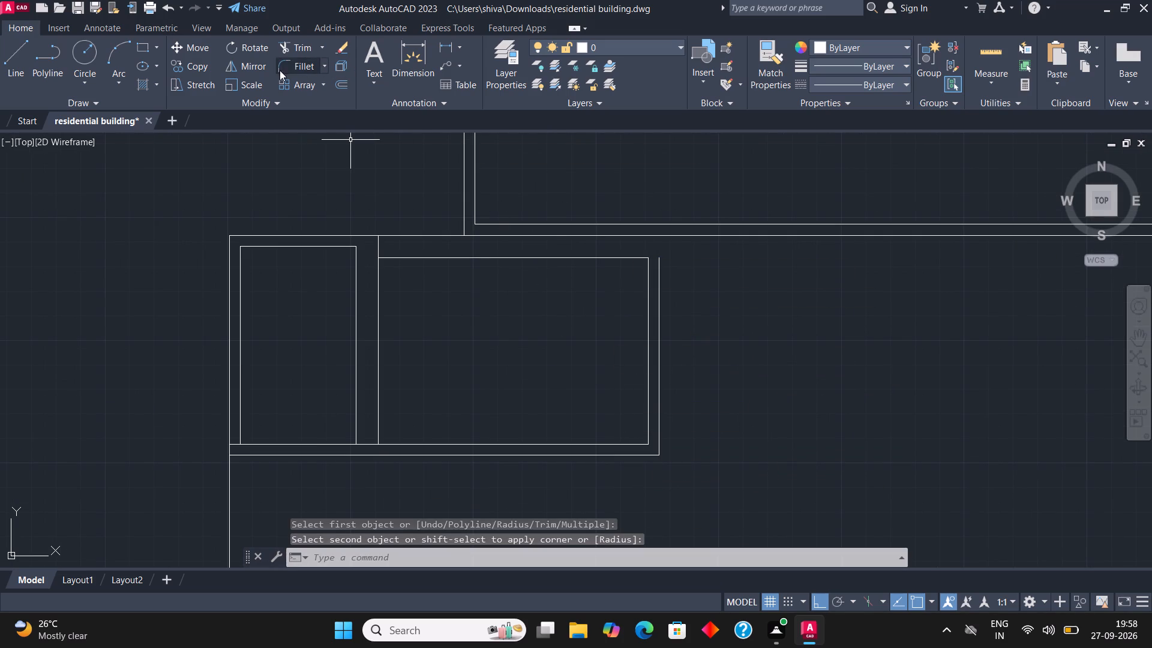
Extend the adjoining room's outer right wall line up with a new line and trim its overshoot at the unit's top boundary.
{"action": "left_click", "coordinate": [14, 49]}
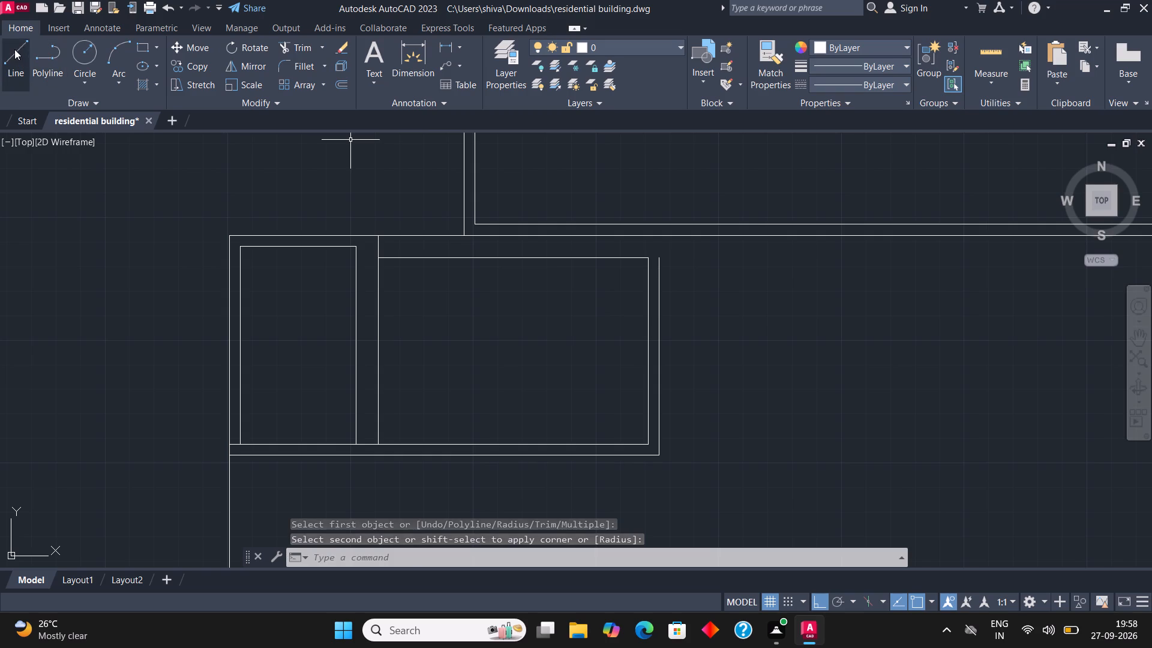
{"action": "scroll", "coordinate": [659, 246], "scroll_direction": "up", "scroll_amount": 1}
{"action": "left_click", "coordinate": [658, 261]}
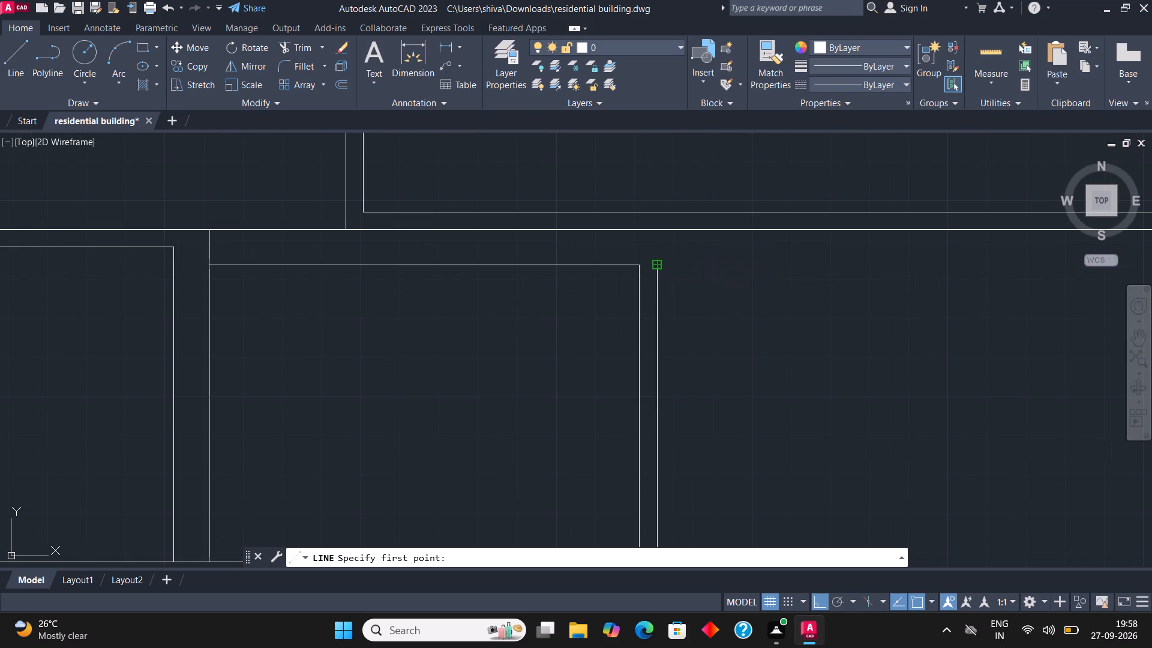
{"action": "left_click", "coordinate": [658, 195]}
{"action": "left_click", "coordinate": [304, 46]}
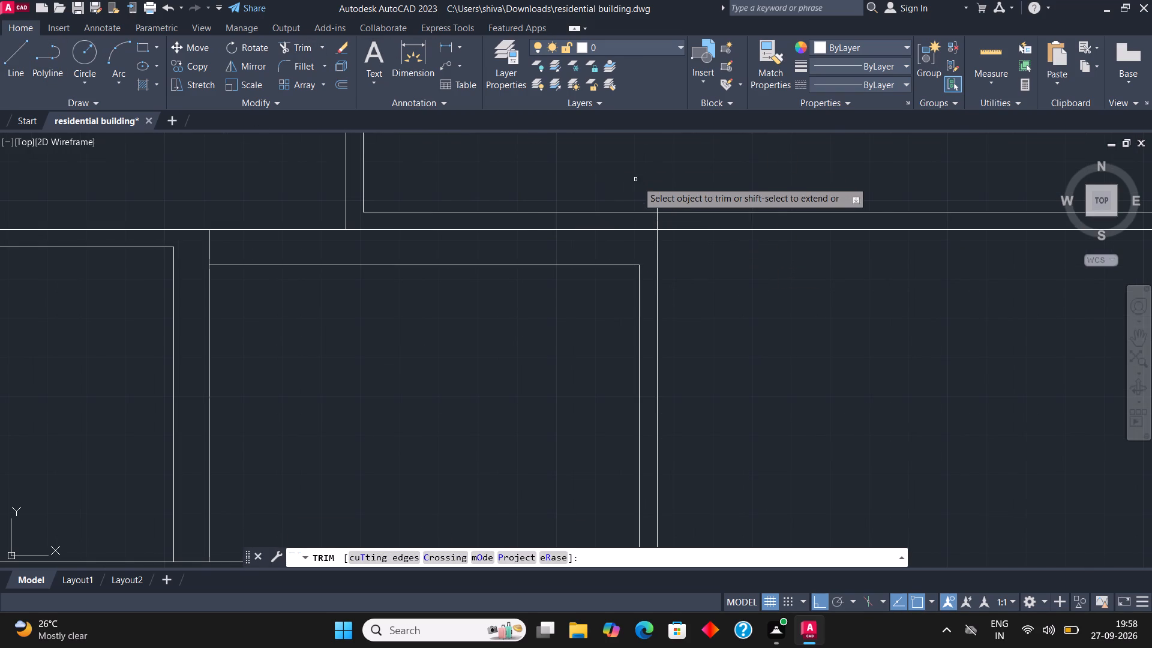
{"action": "left_click", "coordinate": [656, 195]}
{"action": "left_click", "coordinate": [659, 219]}
{"action": "scroll", "coordinate": [679, 285], "scroll_direction": "down", "scroll_amount": 1}
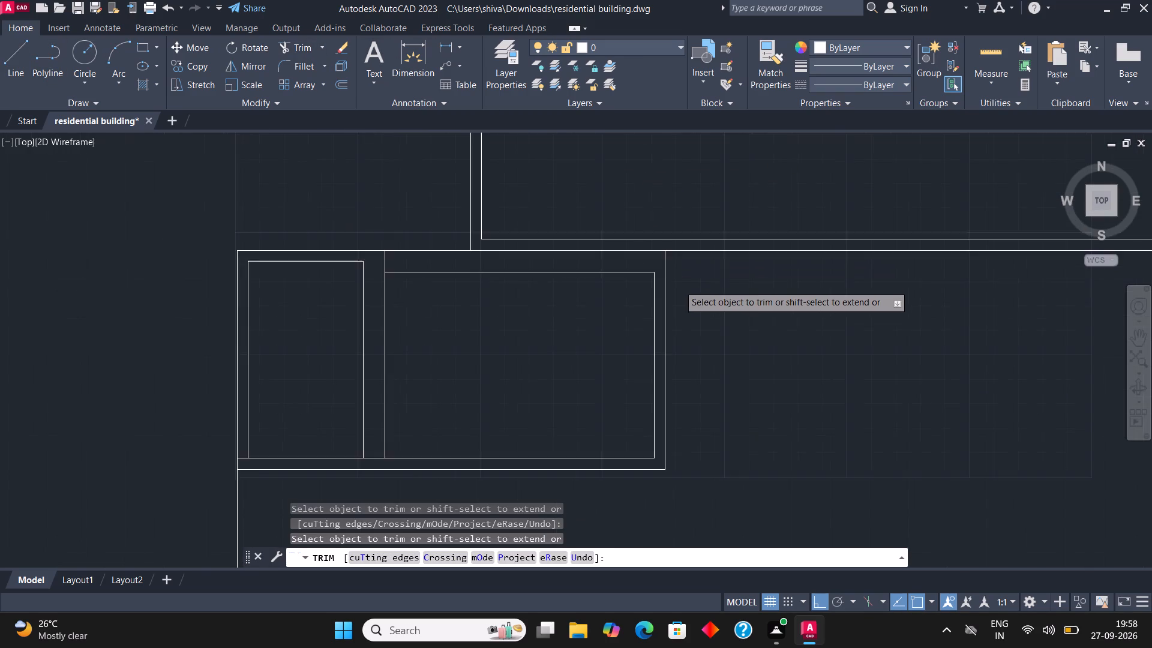
{"action": "scroll", "coordinate": [679, 285], "scroll_direction": "down", "scroll_amount": 2}
{"action": "key", "text": "Escape"}
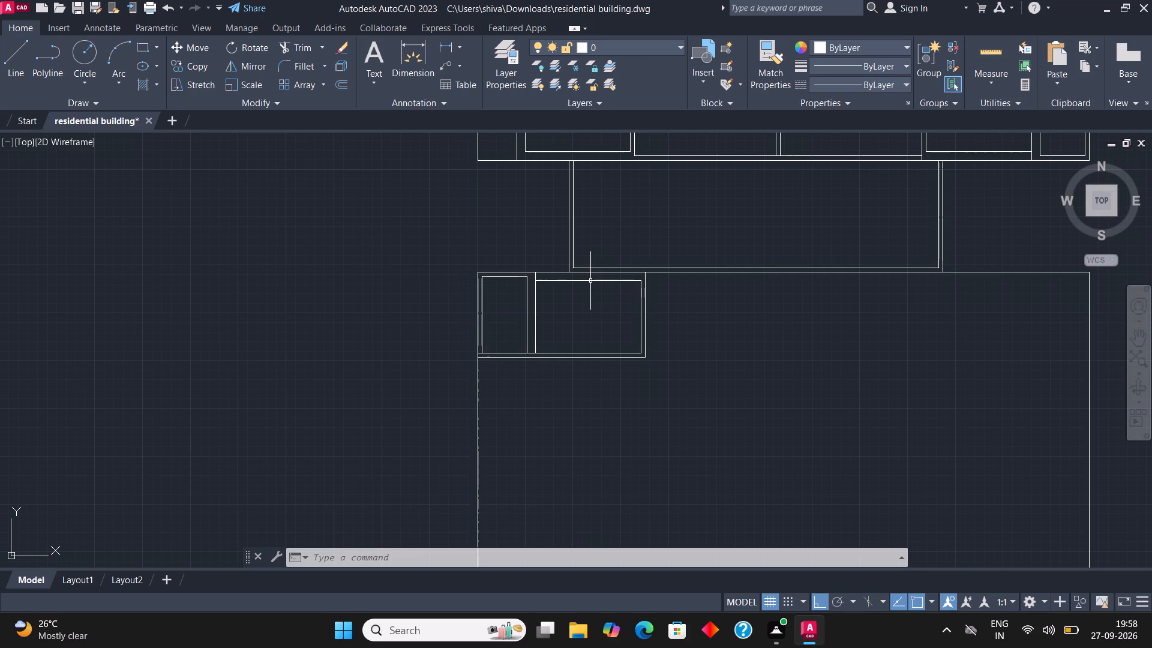
Draw a 12'4" by 16'8" room outline from the adjoining room's upper outer corner, running its left side up into that room's outer wall.
{"action": "scroll", "coordinate": [546, 310], "scroll_direction": "down", "scroll_amount": 2}
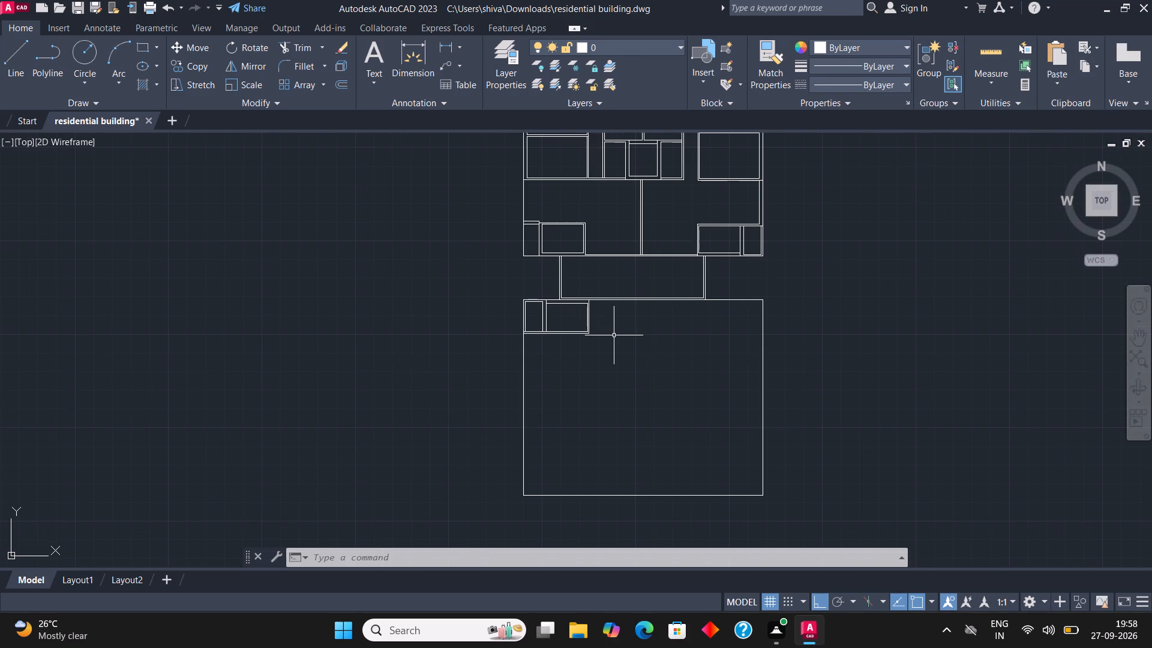
{"action": "scroll", "coordinate": [614, 335], "scroll_direction": "up", "scroll_amount": 2}
{"action": "scroll", "coordinate": [490, 362], "scroll_direction": "down", "scroll_amount": 2}
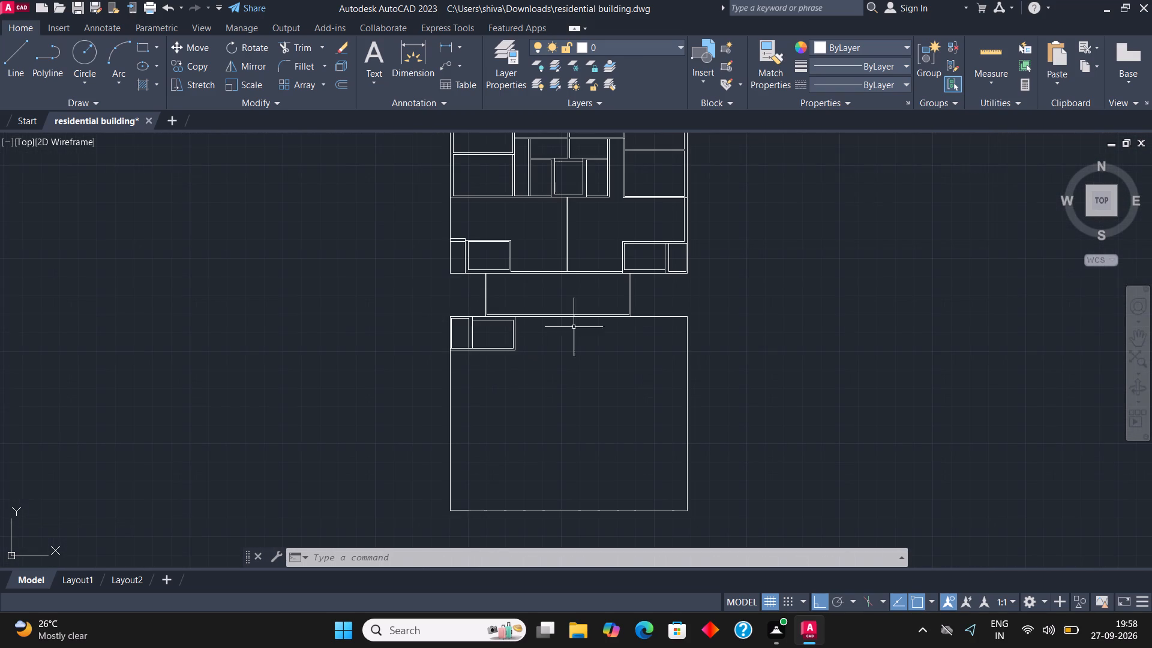
{"action": "scroll", "coordinate": [569, 296], "scroll_direction": "up", "scroll_amount": 2}
{"action": "left_click", "coordinate": [21, 68]}
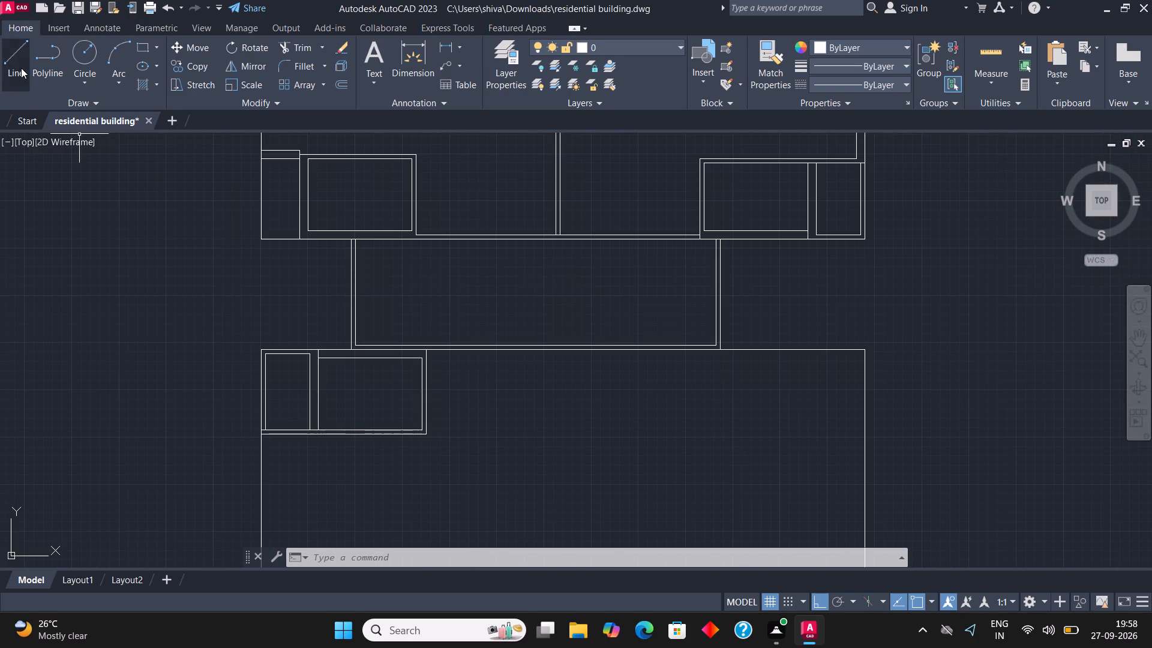
{"action": "scroll", "coordinate": [431, 362], "scroll_direction": "up", "scroll_amount": 1}
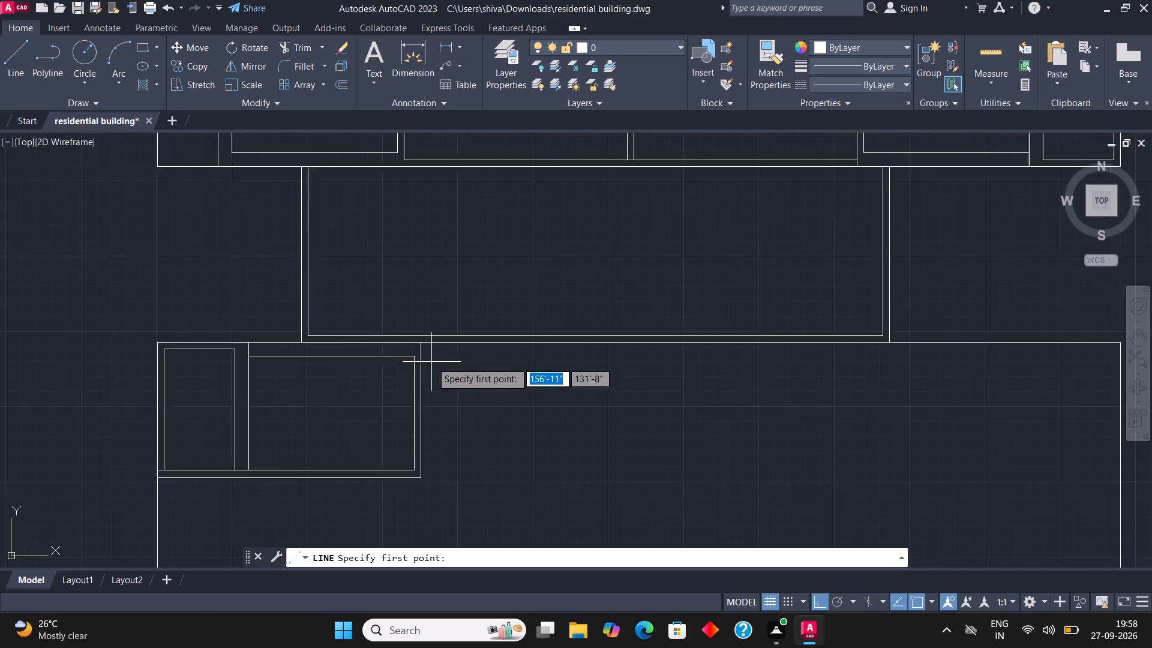
{"action": "scroll", "coordinate": [431, 362], "scroll_direction": "up", "scroll_amount": 1}
{"action": "scroll", "coordinate": [432, 373], "scroll_direction": "down", "scroll_amount": 1}
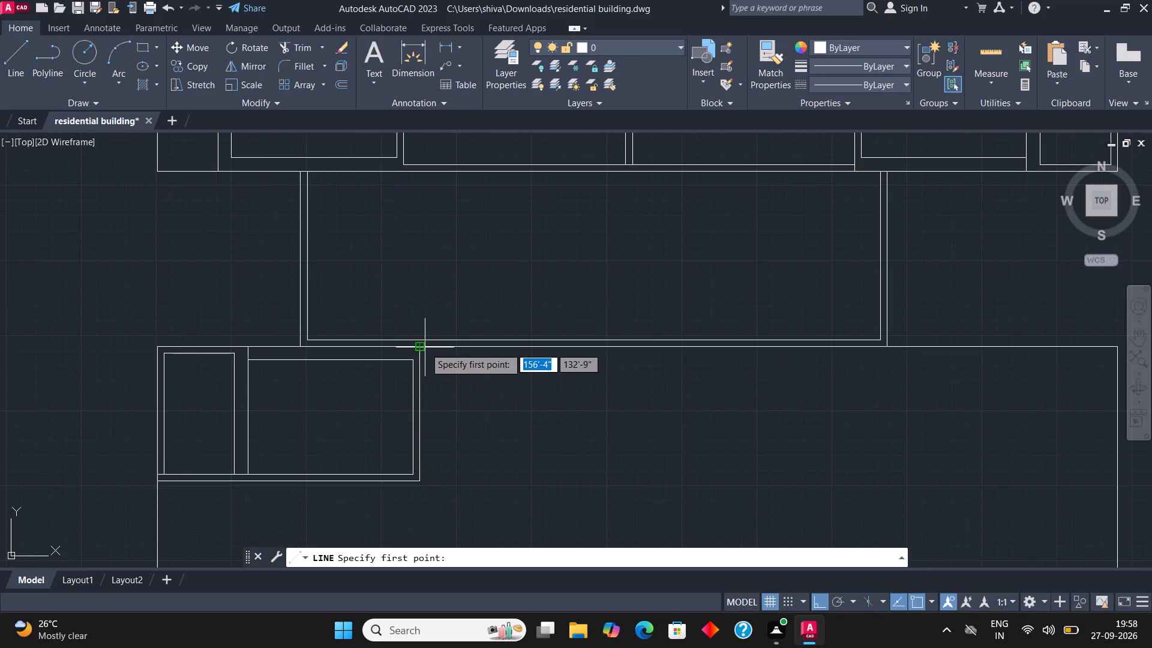
{"action": "scroll", "coordinate": [444, 382], "scroll_direction": "down", "scroll_amount": 1}
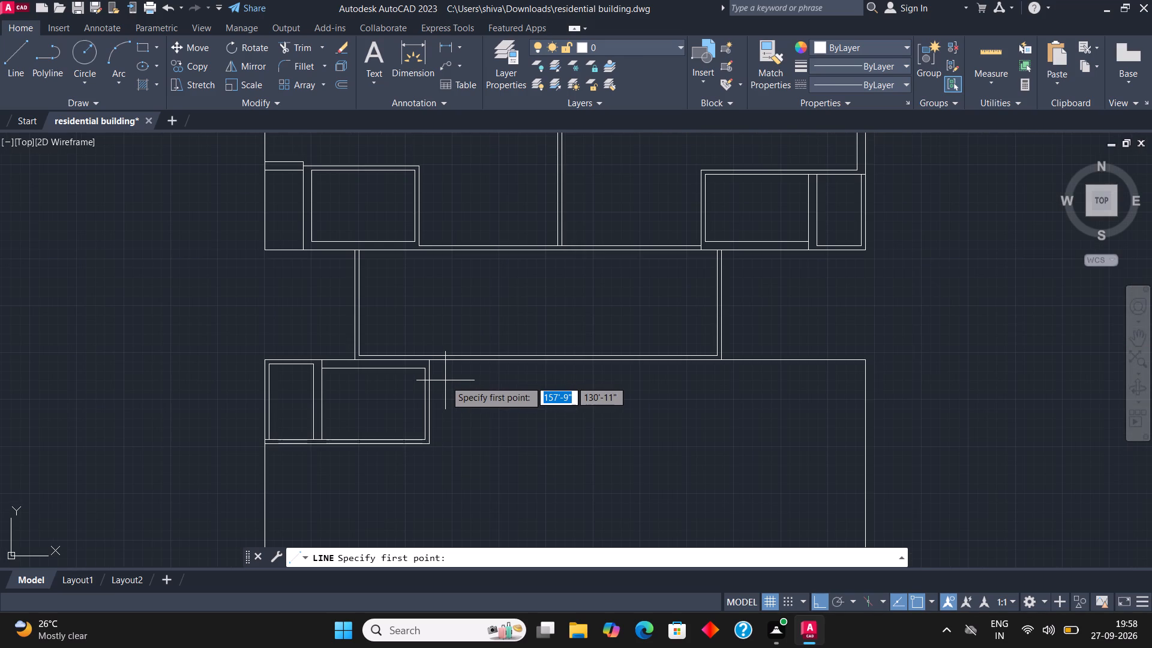
{"action": "scroll", "coordinate": [405, 386], "scroll_direction": "down", "scroll_amount": 1}
{"action": "scroll", "coordinate": [504, 362], "scroll_direction": "up", "scroll_amount": 1}
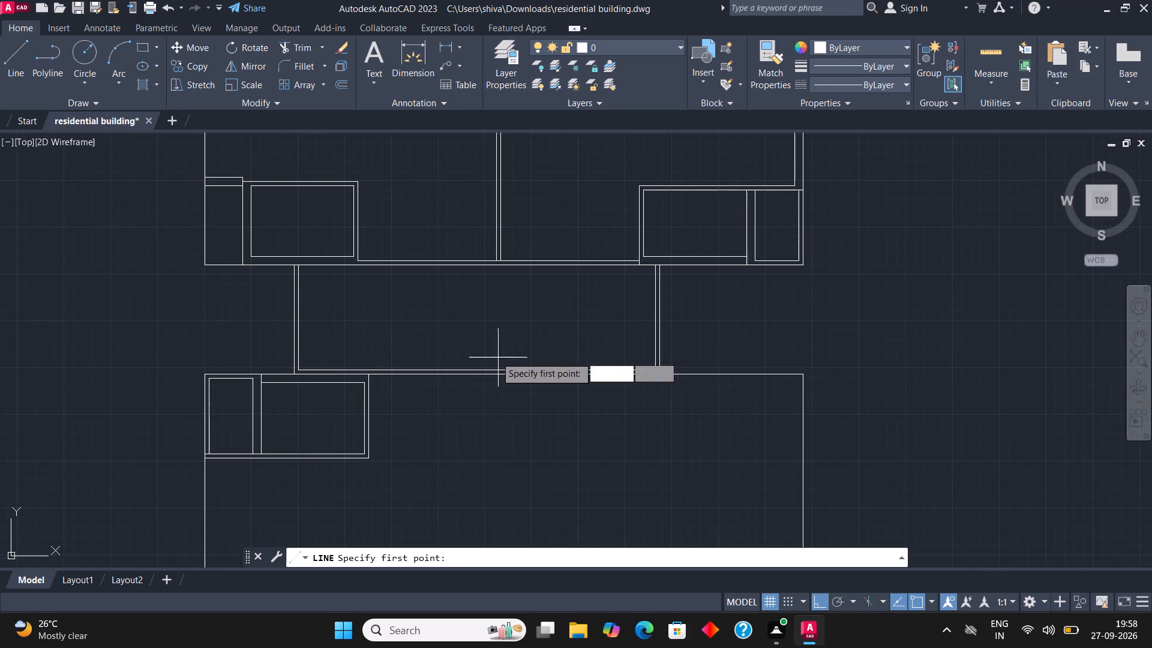
{"action": "scroll", "coordinate": [404, 471], "scroll_direction": "up", "scroll_amount": 1}
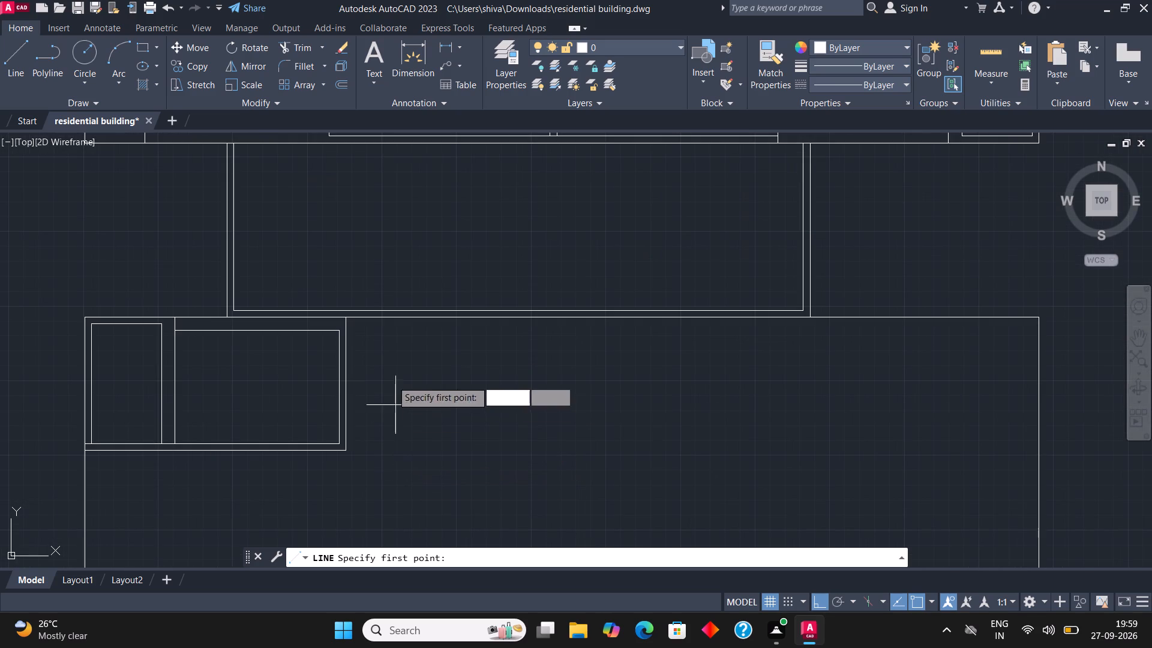
{"action": "left_click", "coordinate": [347, 317]}
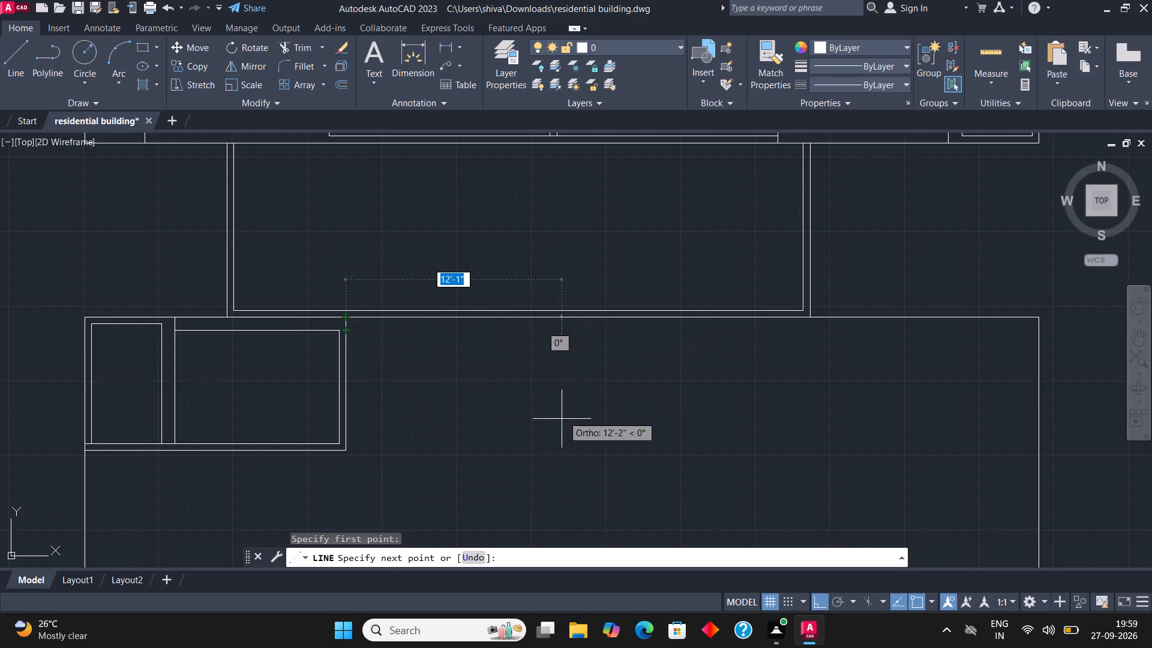
{"action": "type", "text": "12'"}
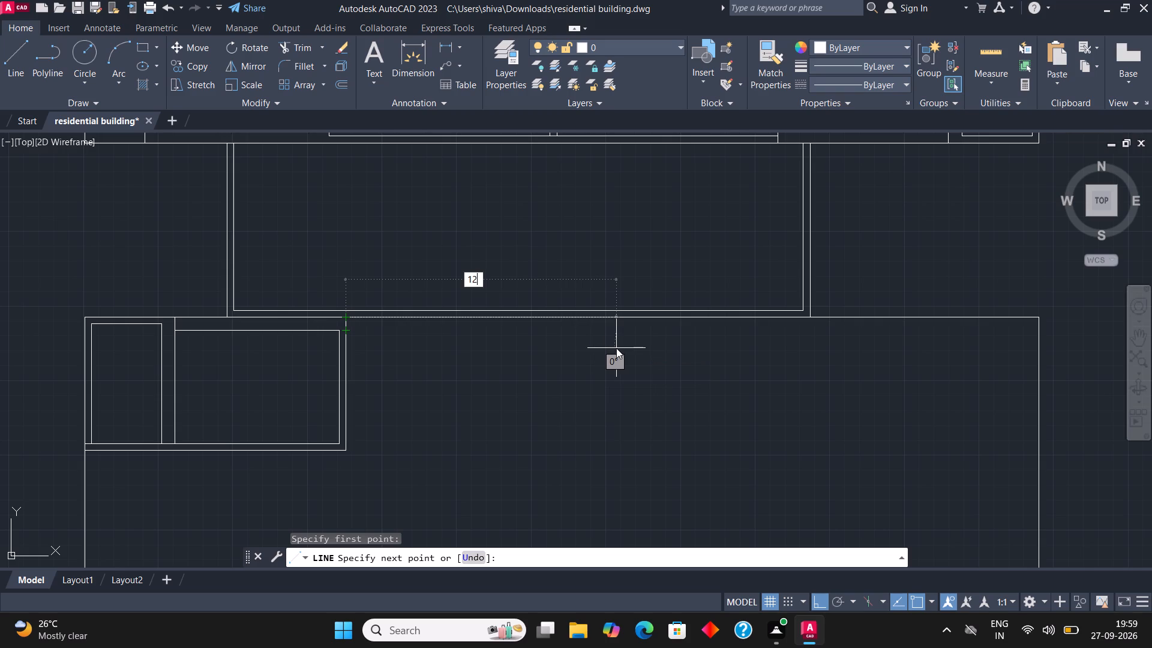
{"action": "type", "text": "4\""}
{"action": "key", "text": "Return"}
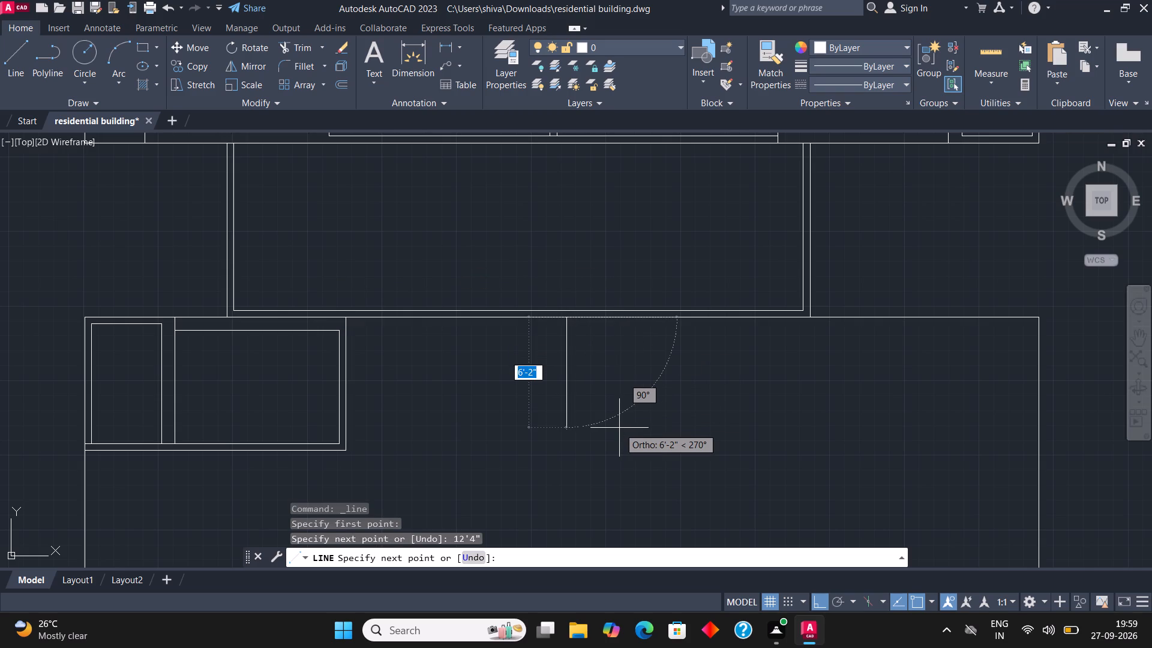
{"action": "type", "text": "16"}
{"action": "key", "text": "apostrophe"}
{"action": "type", "text": "8\""}
{"action": "key", "text": "Return"}
{"action": "scroll", "coordinate": [619, 428], "scroll_direction": "down", "scroll_amount": 3}
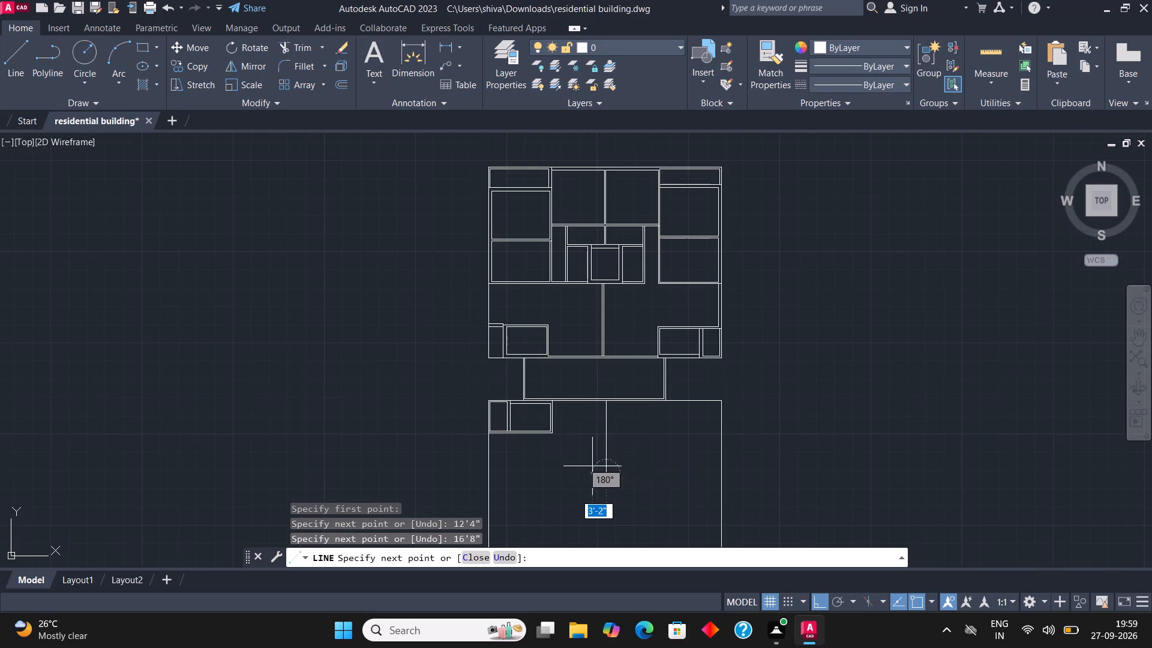
{"action": "scroll", "coordinate": [591, 467], "scroll_direction": "up", "scroll_amount": 3}
{"action": "type", "text": "12"}
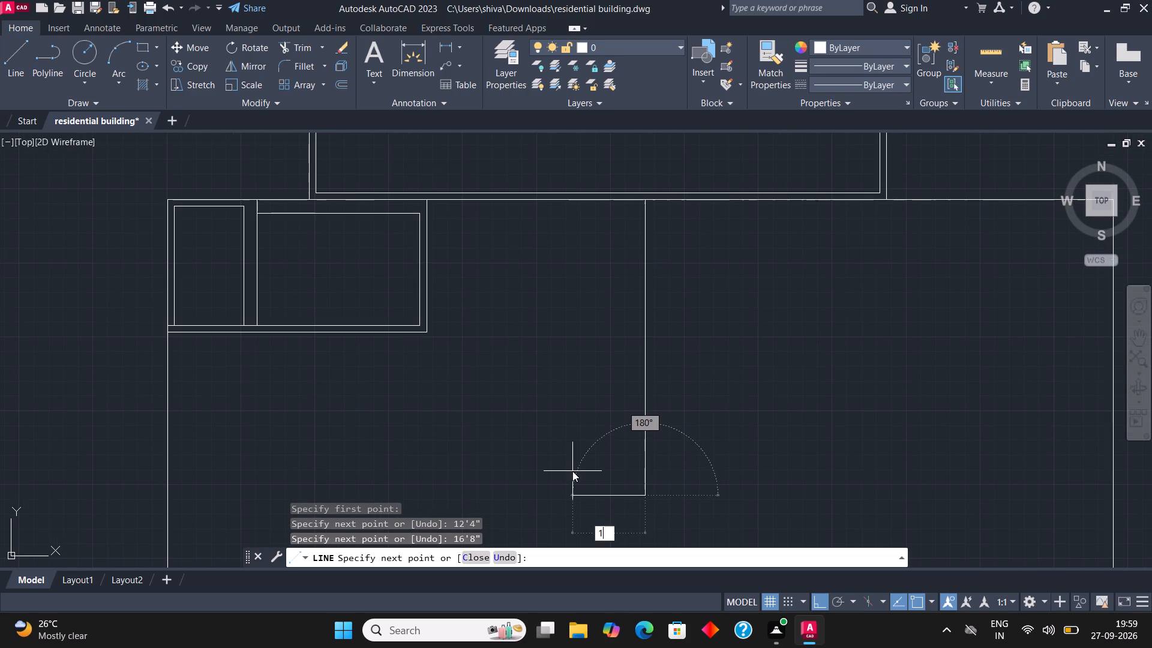
{"action": "type", "text": "'4\""}
{"action": "key", "text": "Return"}
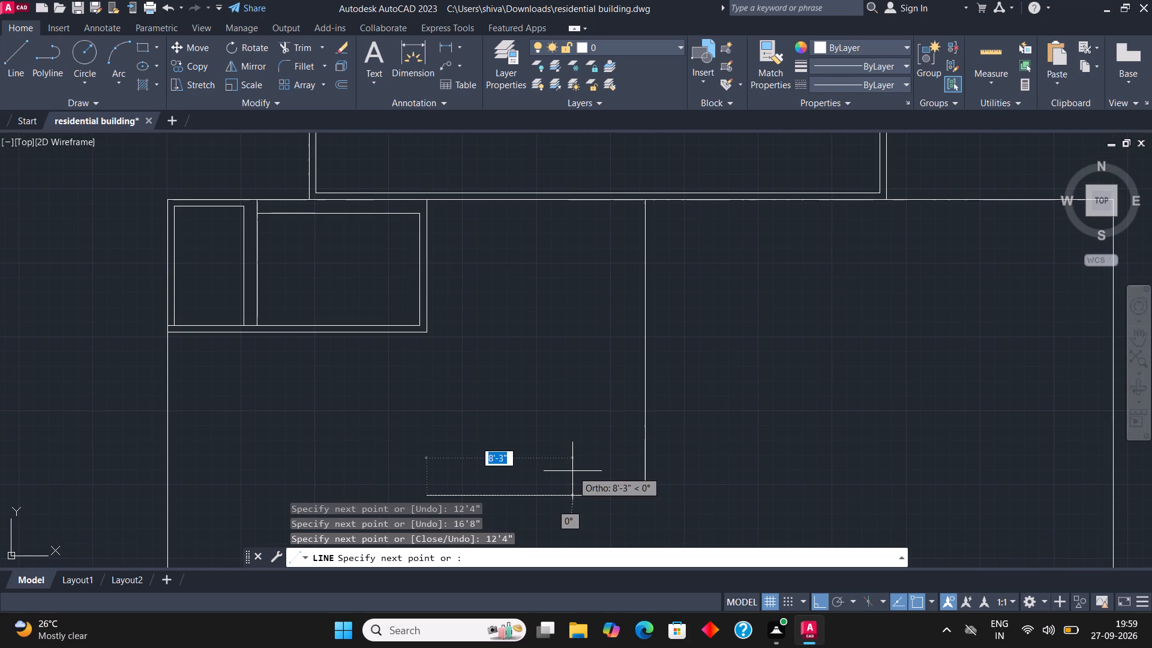
{"action": "left_click", "coordinate": [450, 260]}
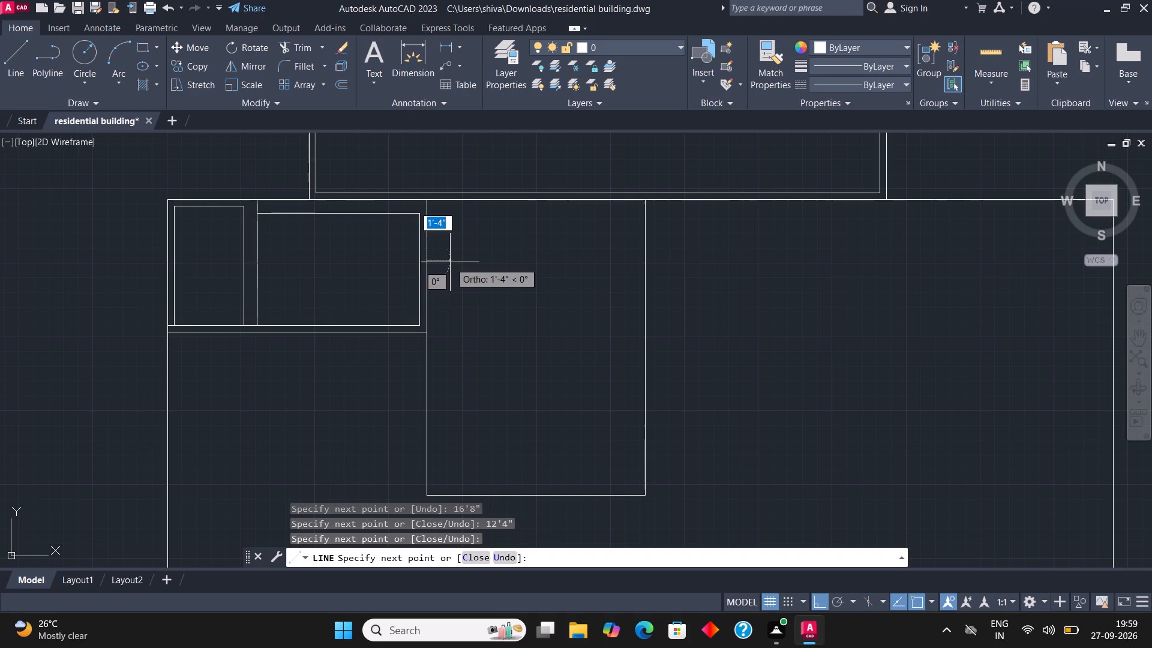
{"action": "key", "text": "Escape"}
Offset the new room's right, bottom and left lines outward by 4.5" to form double-line walls.
{"action": "scroll", "coordinate": [504, 289], "scroll_direction": "down", "scroll_amount": 2}
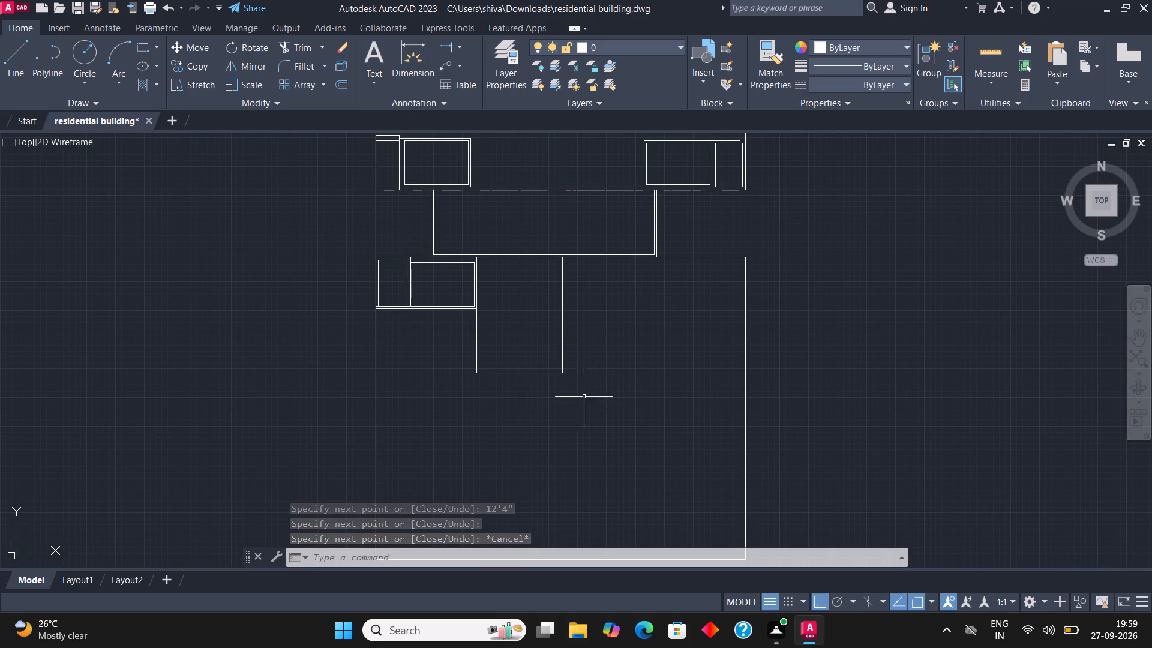
{"action": "scroll", "coordinate": [571, 318], "scroll_direction": "up", "scroll_amount": 1}
{"action": "left_click", "coordinate": [566, 436]}
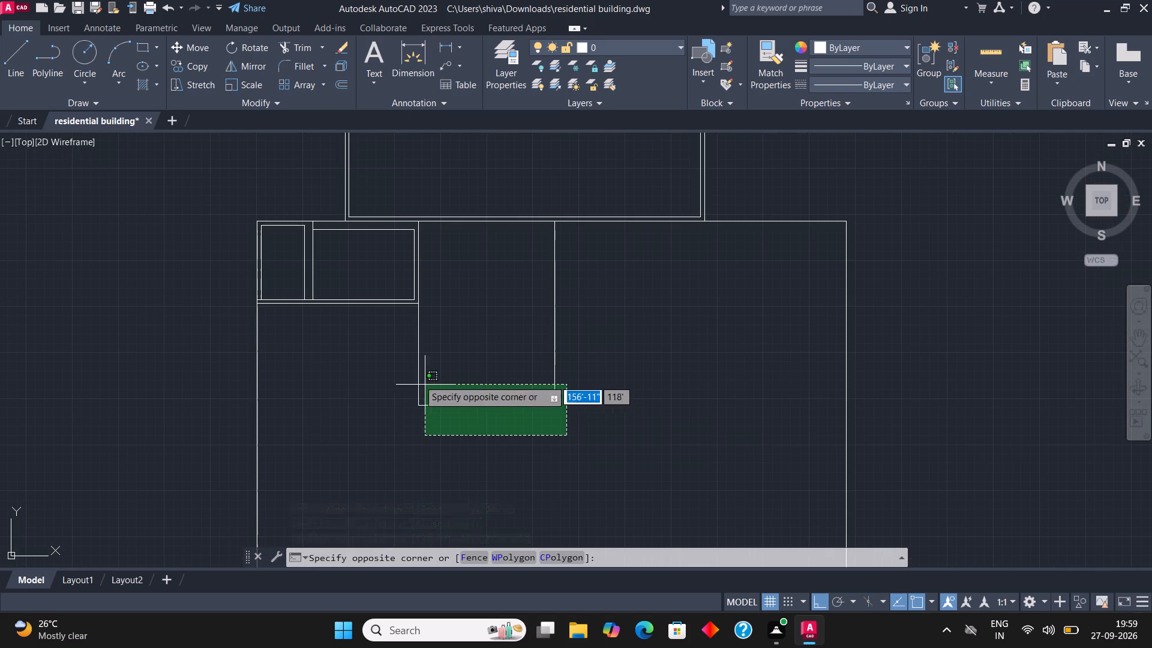
{"action": "left_click", "coordinate": [401, 353]}
{"action": "left_click", "coordinate": [339, 86]}
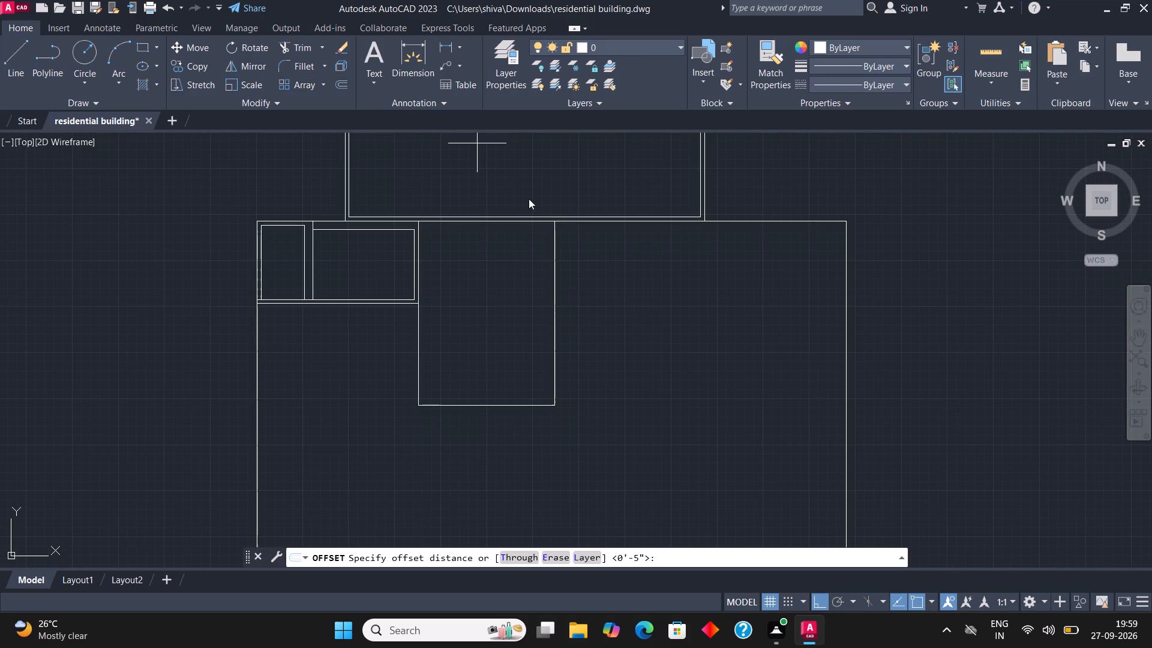
{"action": "left_click", "coordinate": [553, 295]}
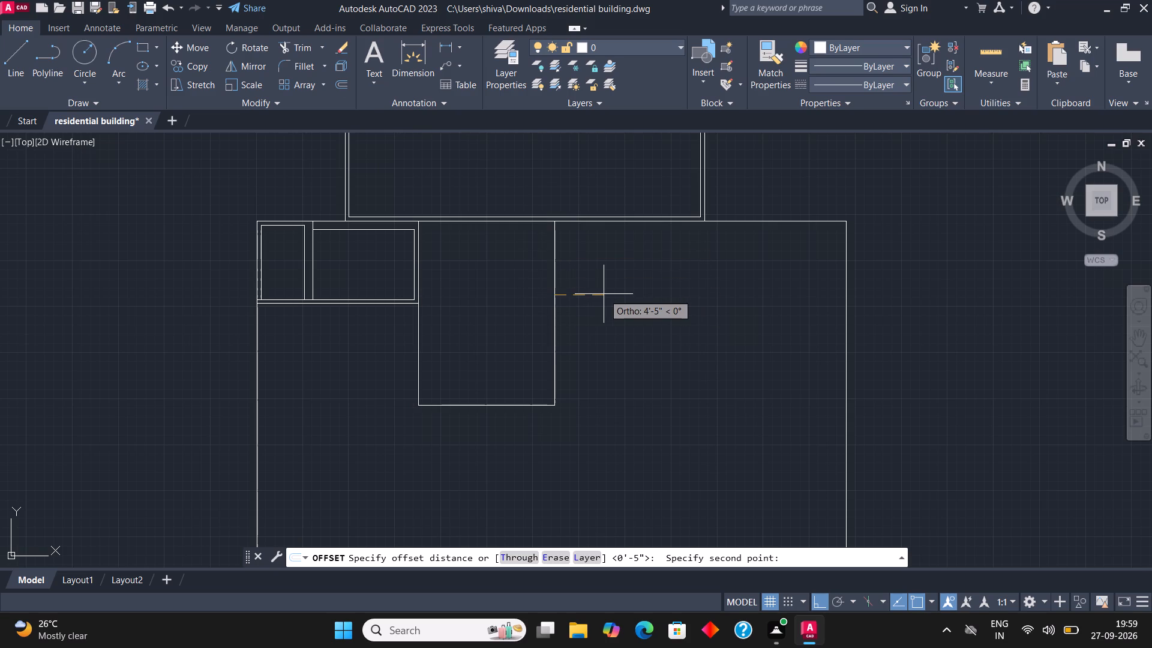
{"action": "type", "text": "4.5\""}
{"action": "key", "text": "Return"}
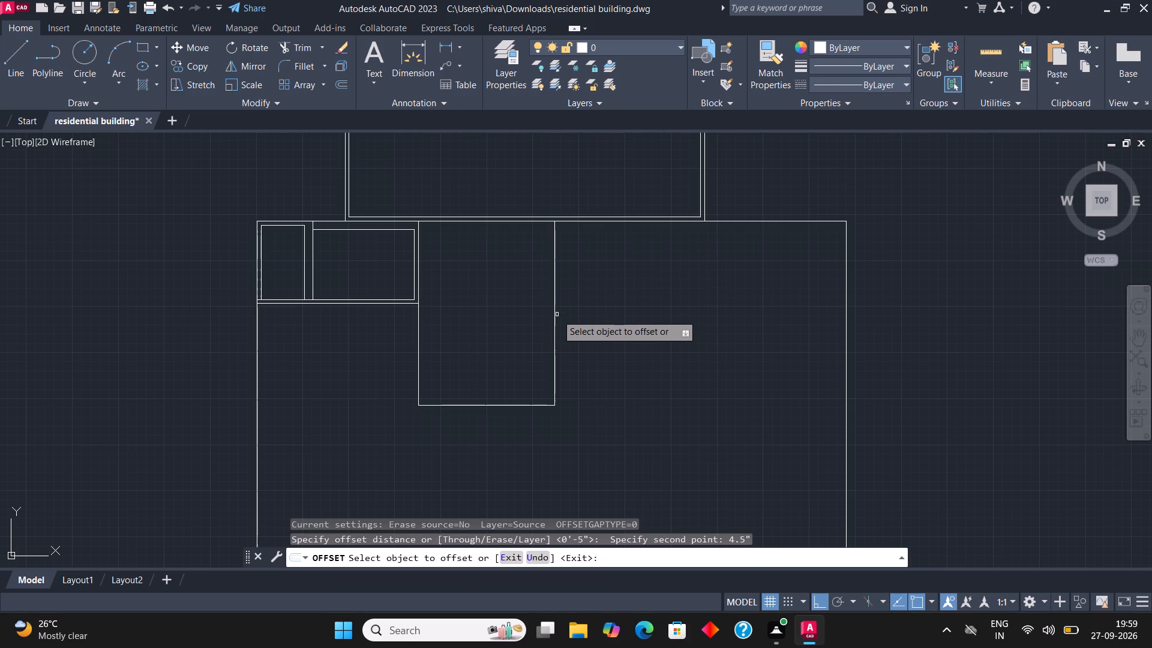
{"action": "left_click", "coordinate": [557, 314]}
{"action": "left_click", "coordinate": [554, 301]}
{"action": "left_click", "coordinate": [595, 290]}
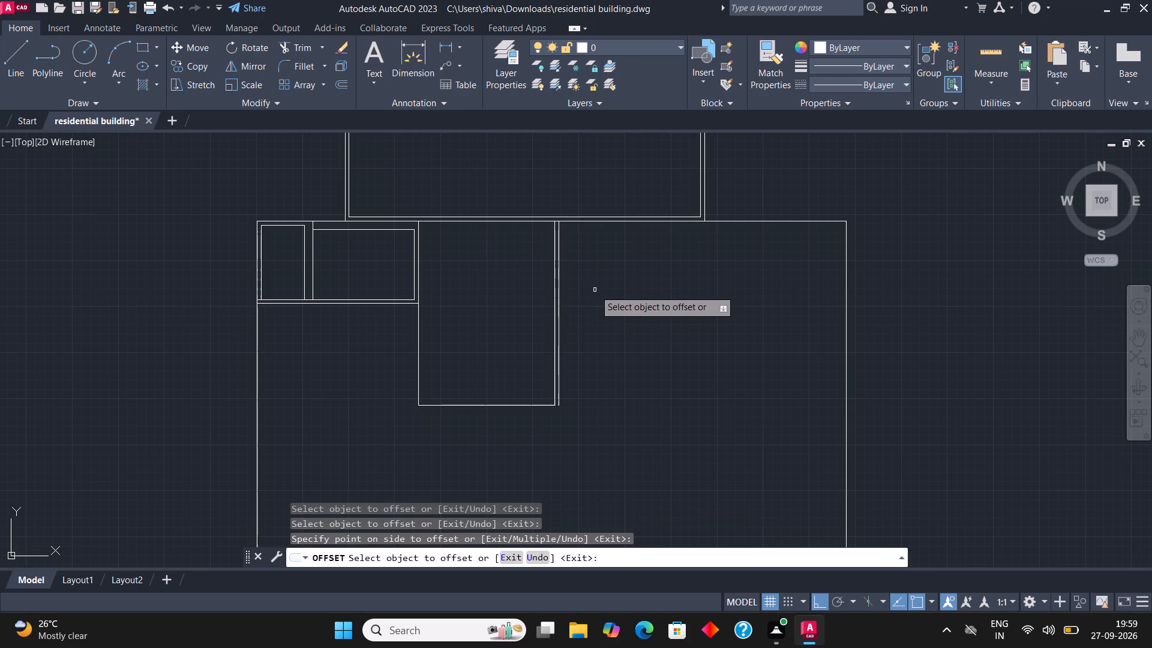
{"action": "left_click", "coordinate": [503, 408]}
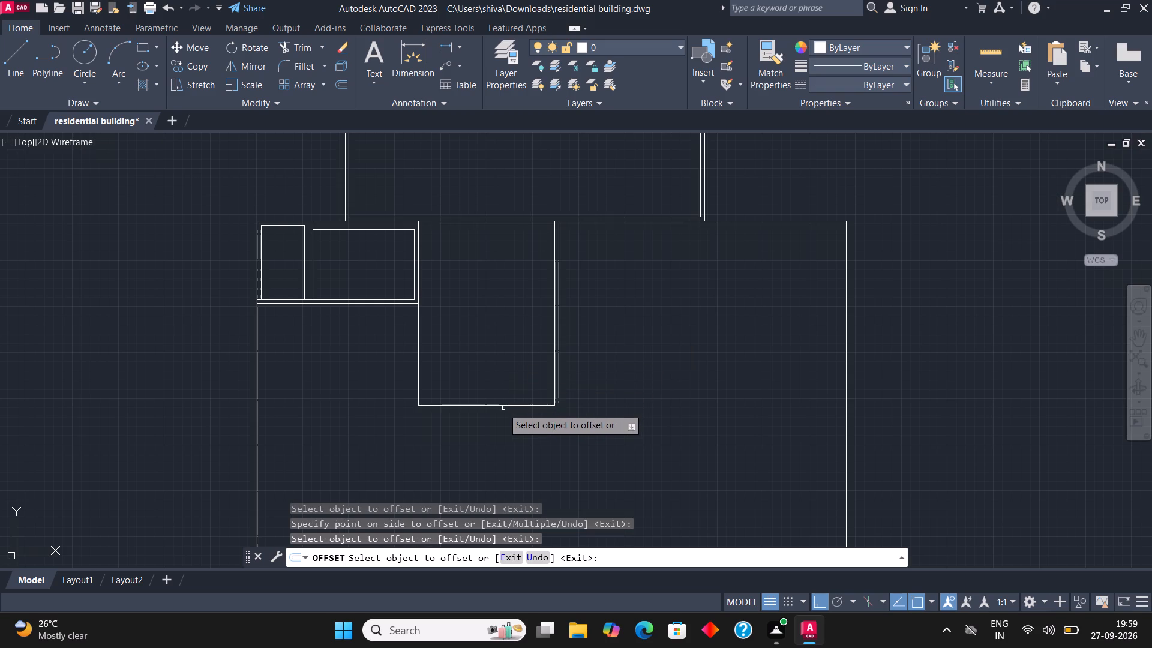
{"action": "left_click", "coordinate": [499, 404]}
{"action": "left_click", "coordinate": [499, 422]}
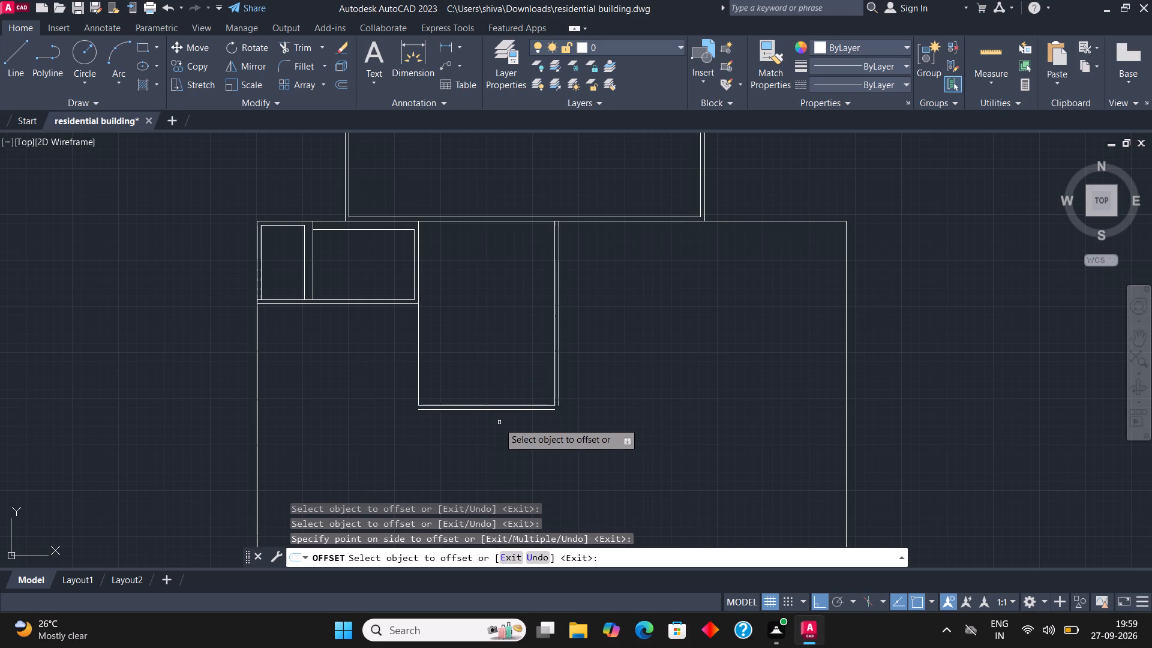
{"action": "left_click", "coordinate": [417, 347]}
{"action": "left_click", "coordinate": [384, 353]}
{"action": "key", "text": "Escape"}
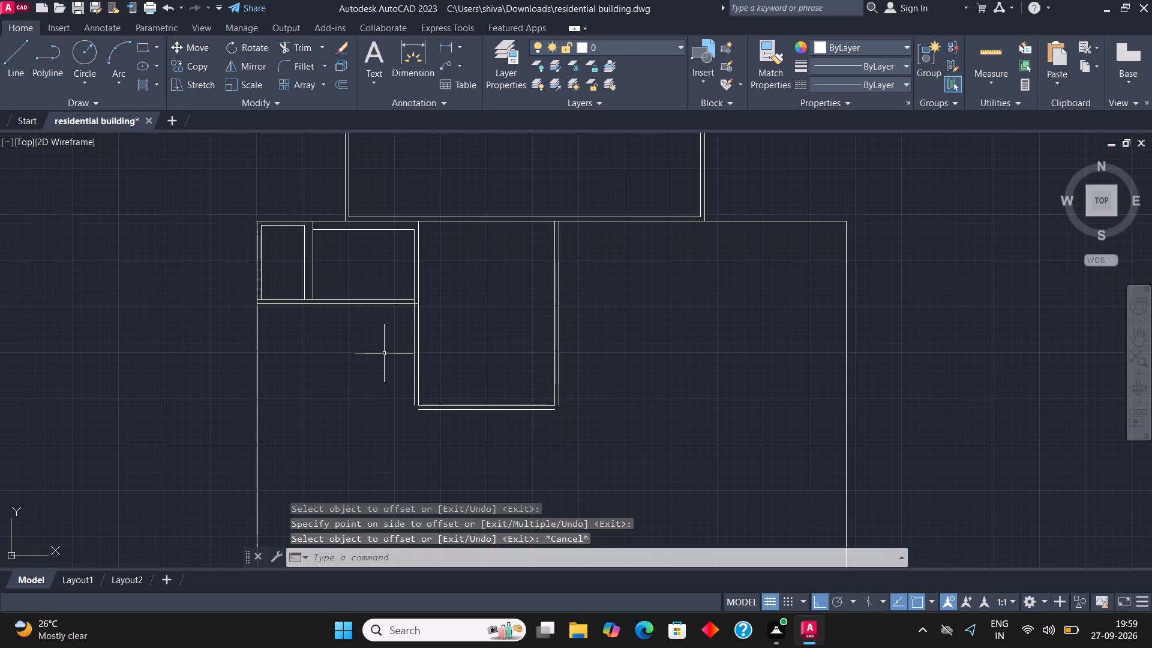
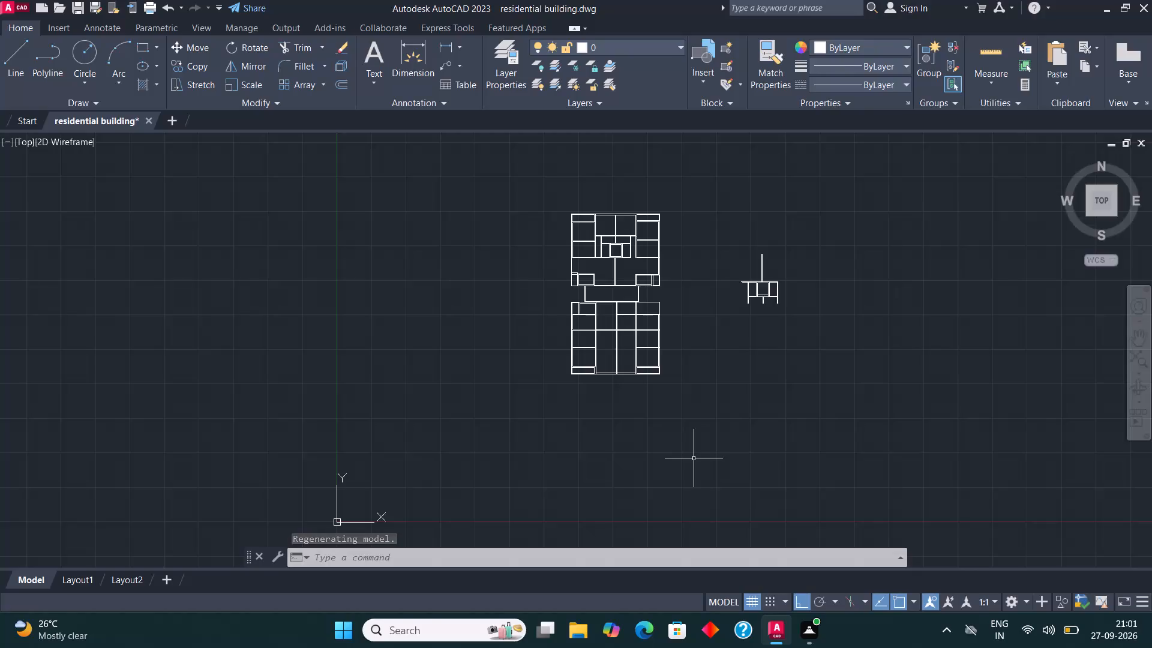
Move the detached core wall group, with Ortho off, from its vertical wall's top end to the top of the lower block's central wall.
{"action": "scroll", "coordinate": [694, 458], "scroll_direction": "down", "scroll_amount": 3}
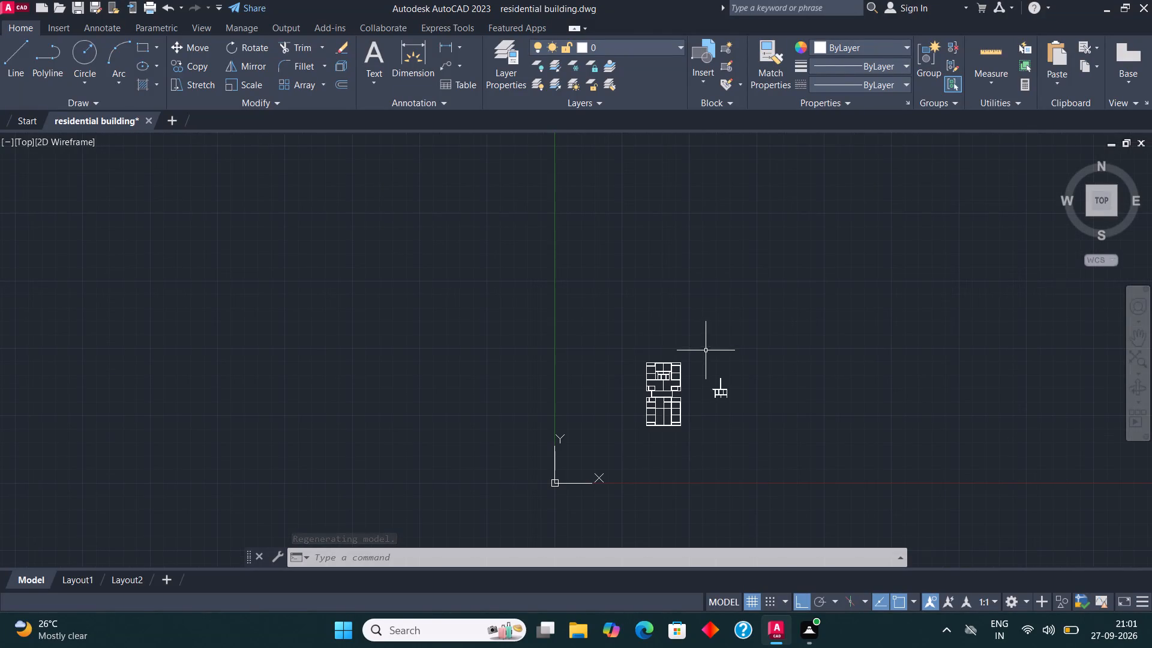
{"action": "scroll", "coordinate": [724, 408], "scroll_direction": "up", "scroll_amount": 3}
{"action": "left_click", "coordinate": [756, 401]}
{"action": "left_click", "coordinate": [664, 286]}
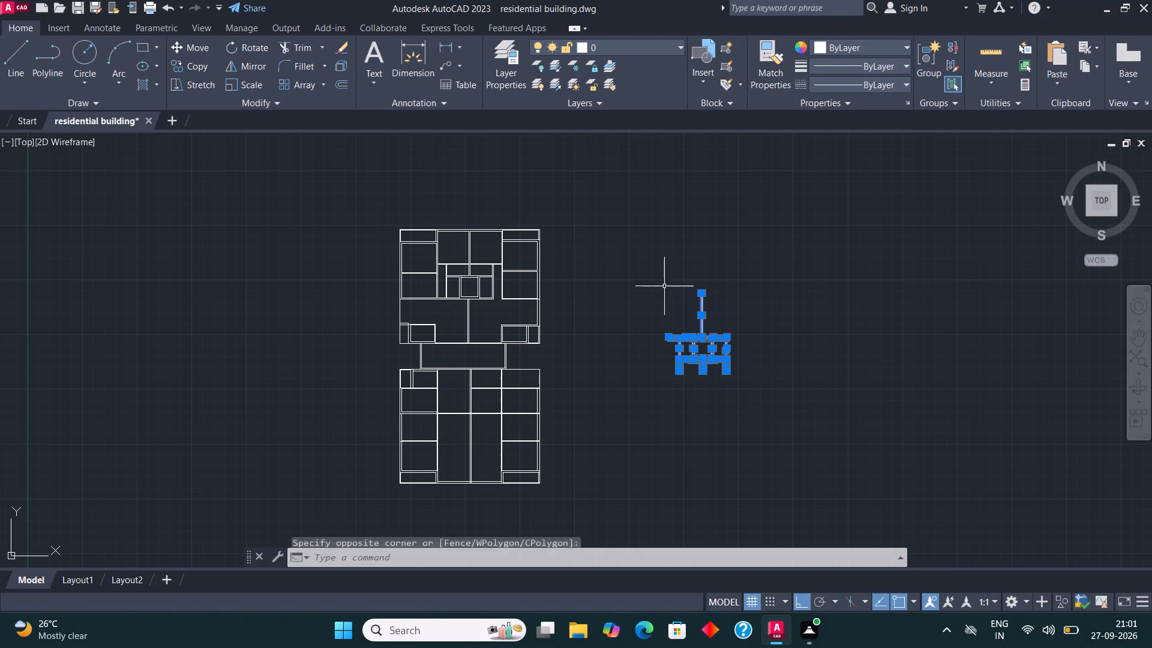
{"action": "left_click", "coordinate": [180, 46]}
{"action": "scroll", "coordinate": [707, 287], "scroll_direction": "up", "scroll_amount": 2}
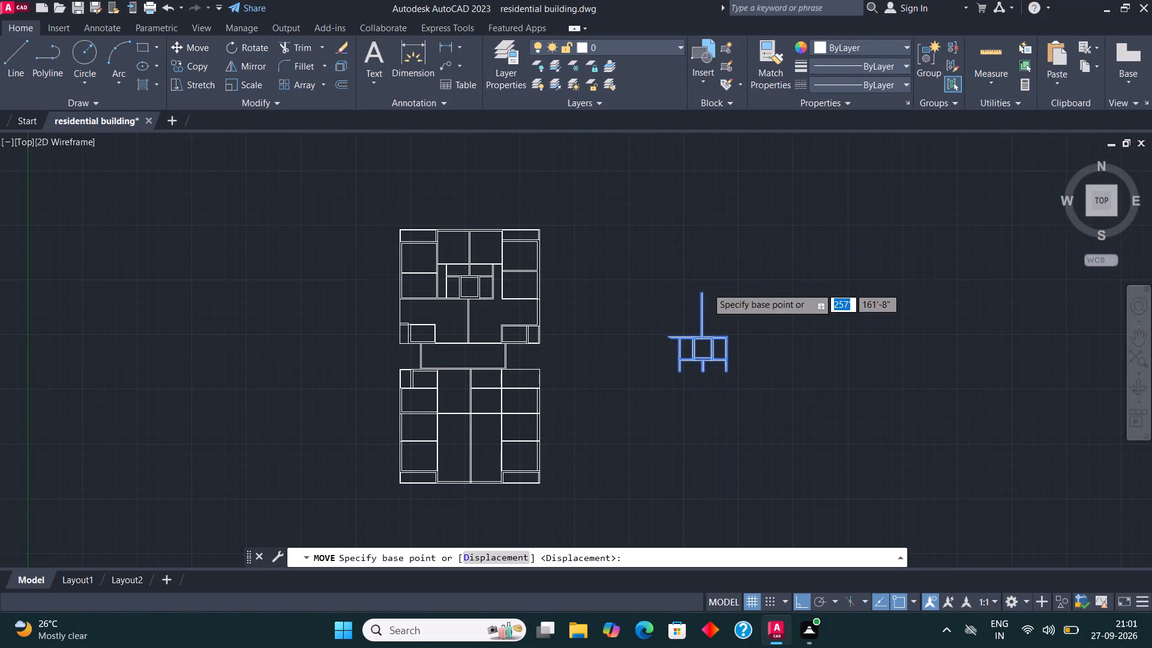
{"action": "scroll", "coordinate": [707, 287], "scroll_direction": "up", "scroll_amount": 1}
{"action": "left_click", "coordinate": [676, 309]}
{"action": "scroll", "coordinate": [733, 241], "scroll_direction": "down", "scroll_amount": 3}
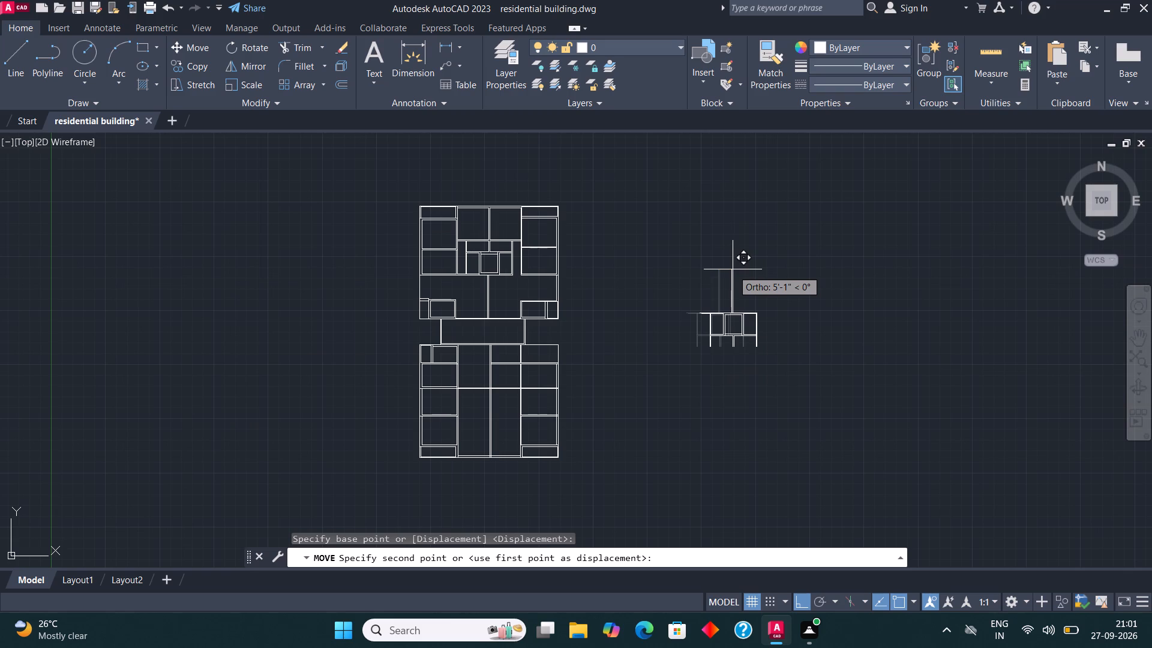
{"action": "key", "text": "F8"}
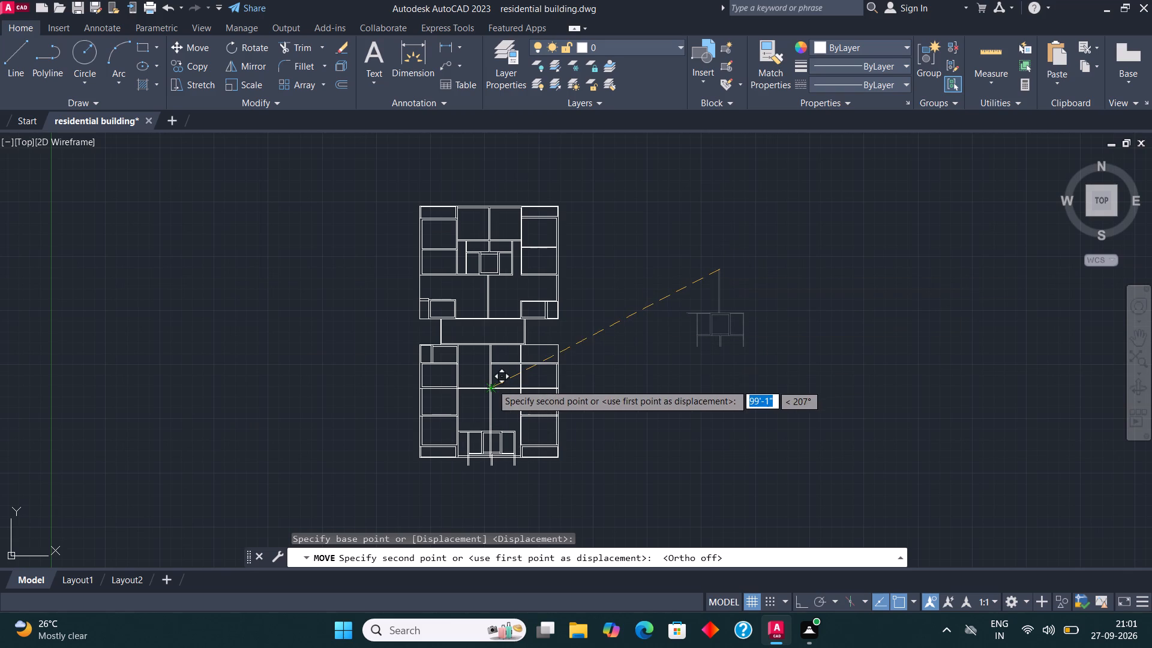
{"action": "scroll", "coordinate": [483, 349], "scroll_direction": "up", "scroll_amount": 3}
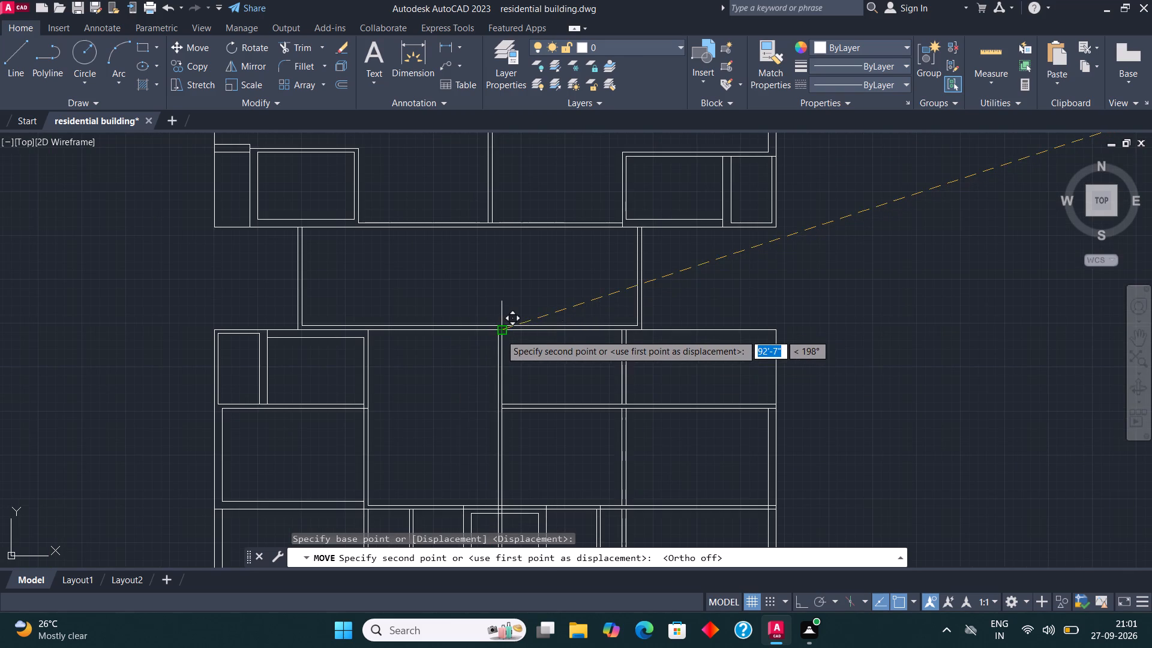
{"action": "left_click", "coordinate": [500, 334]}
Examine how the moved core walls fit against the surrounding rooms and central wall of the lower block.
{"action": "scroll", "coordinate": [620, 274], "scroll_direction": "down", "scroll_amount": 3}
{"action": "scroll", "coordinate": [617, 353], "scroll_direction": "up", "scroll_amount": 3}
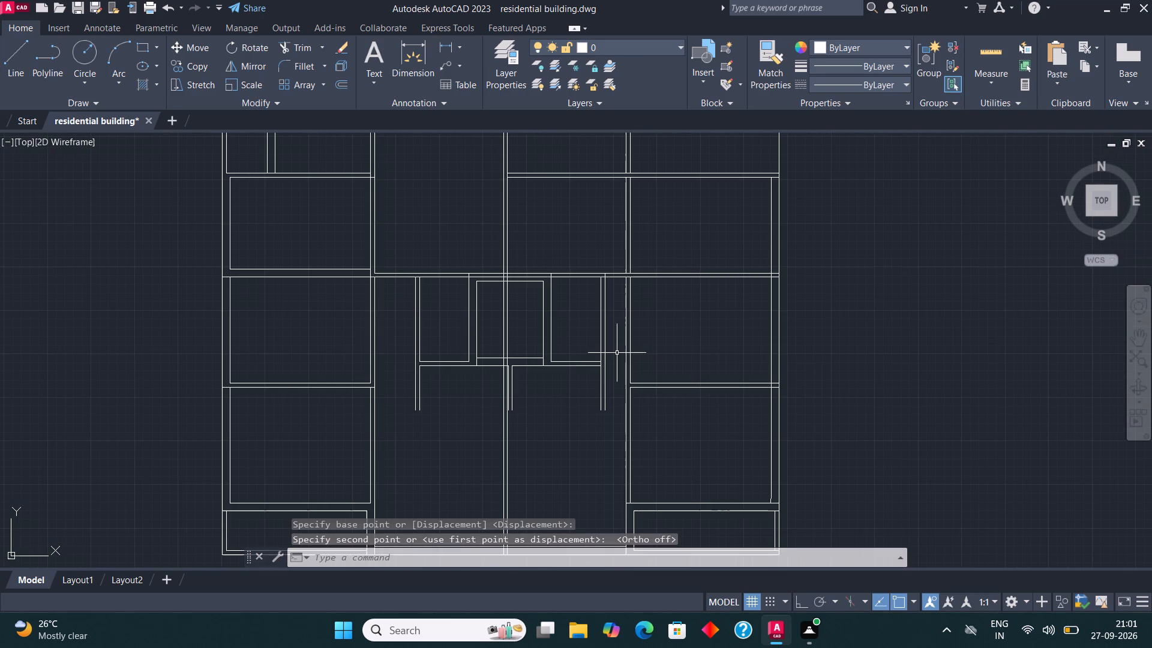
{"action": "scroll", "coordinate": [622, 356], "scroll_direction": "down", "scroll_amount": 1}
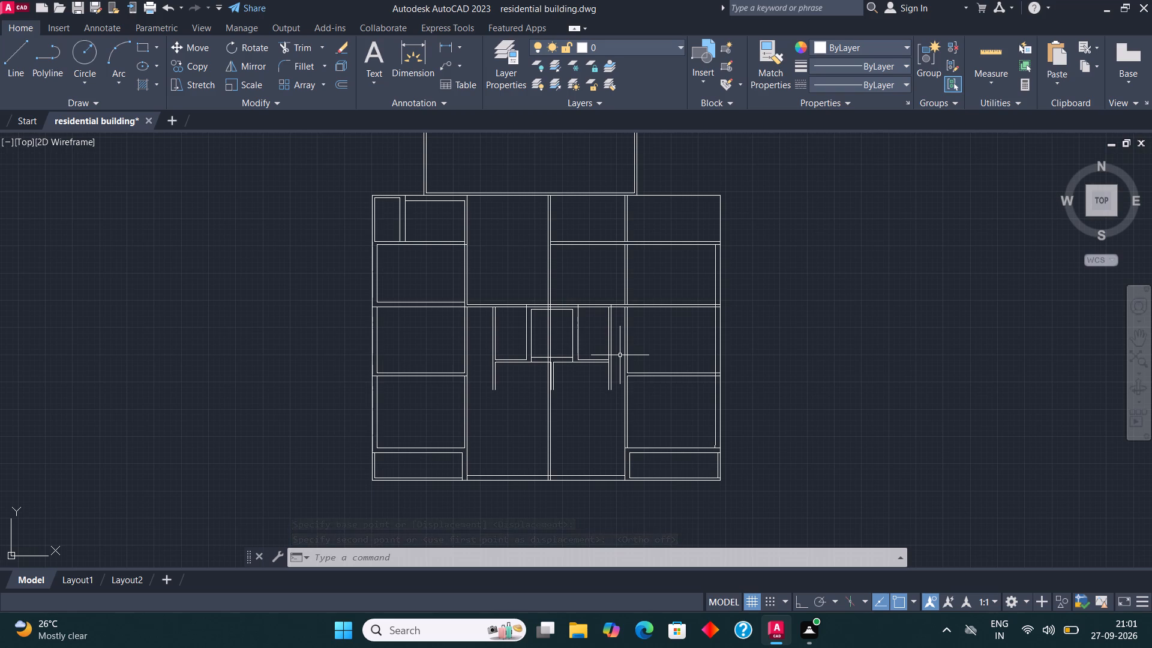
{"action": "scroll", "coordinate": [620, 367], "scroll_direction": "down", "scroll_amount": 2}
{"action": "scroll", "coordinate": [614, 359], "scroll_direction": "up", "scroll_amount": 2}
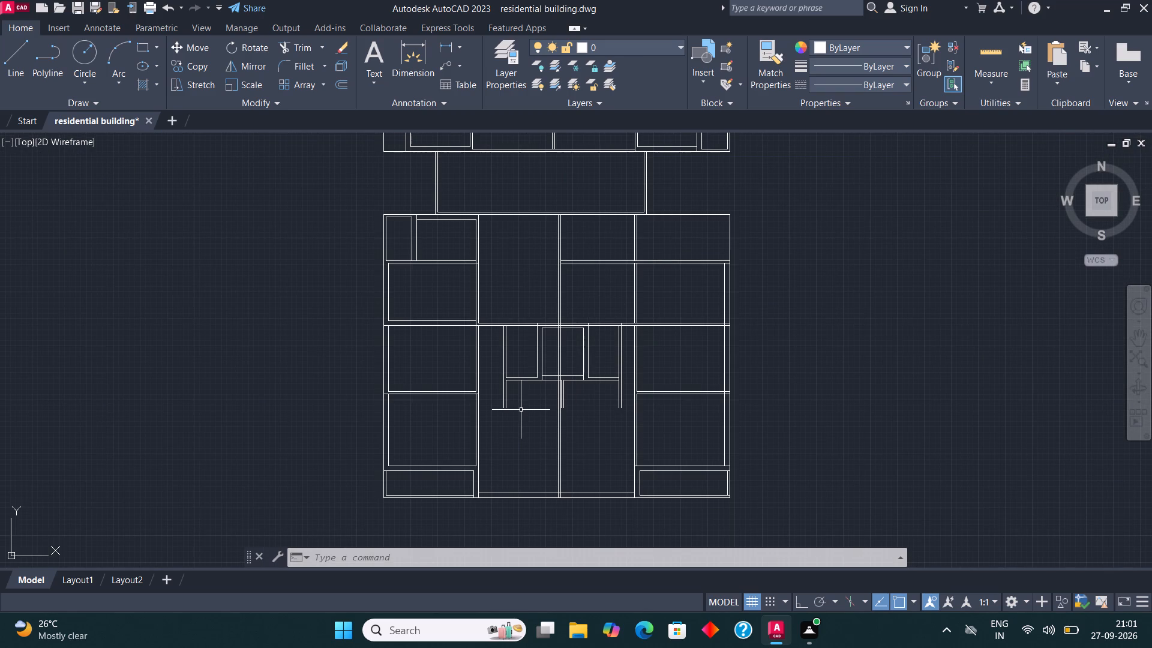
{"action": "scroll", "coordinate": [521, 410], "scroll_direction": "up", "scroll_amount": 1}
{"action": "scroll", "coordinate": [535, 401], "scroll_direction": "down", "scroll_amount": 3}
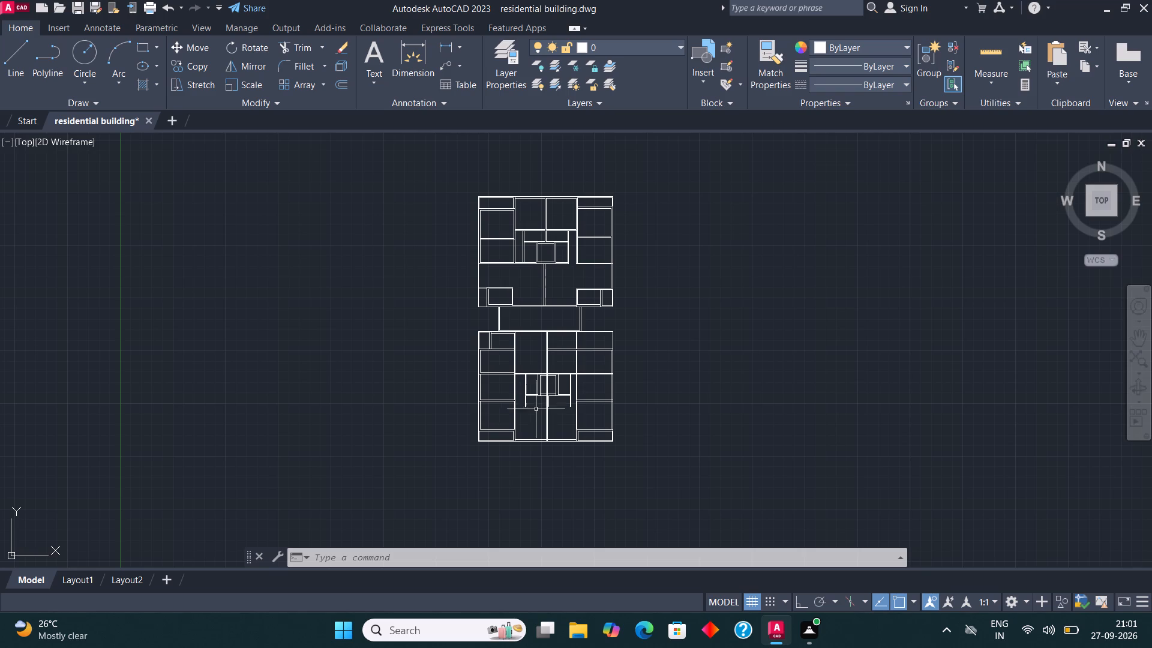
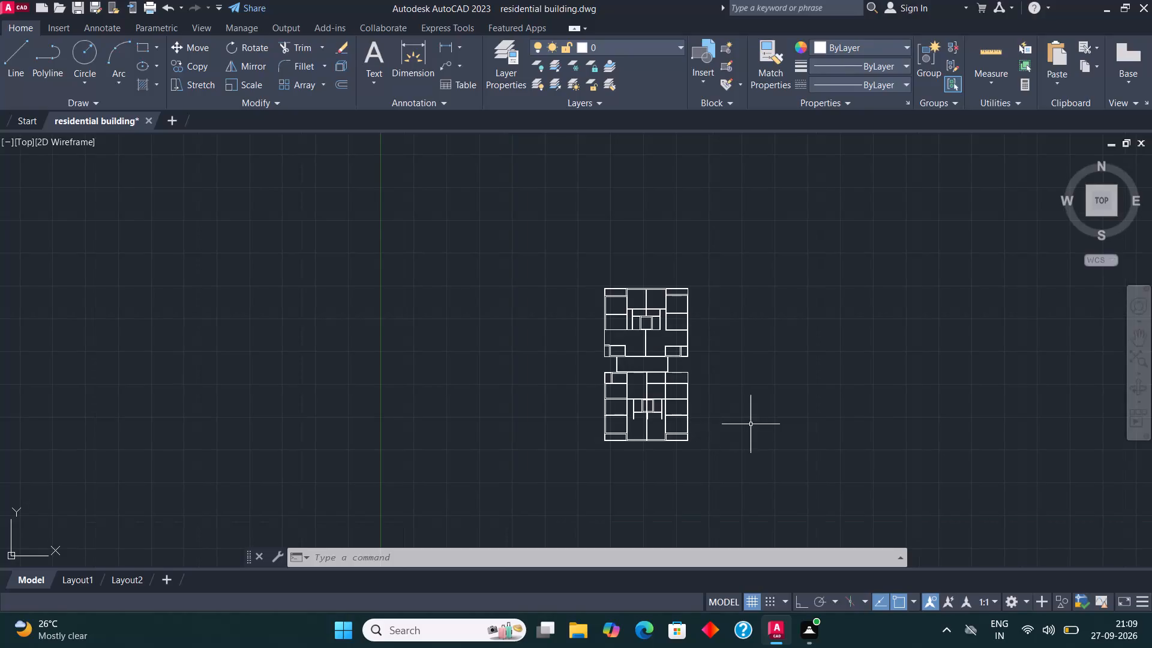
Draw a horizontal line joining the inner-face bottom ends of the core's two outer vertical walls in the lower block.
{"action": "scroll", "coordinate": [638, 407], "scroll_direction": "up", "scroll_amount": 4}
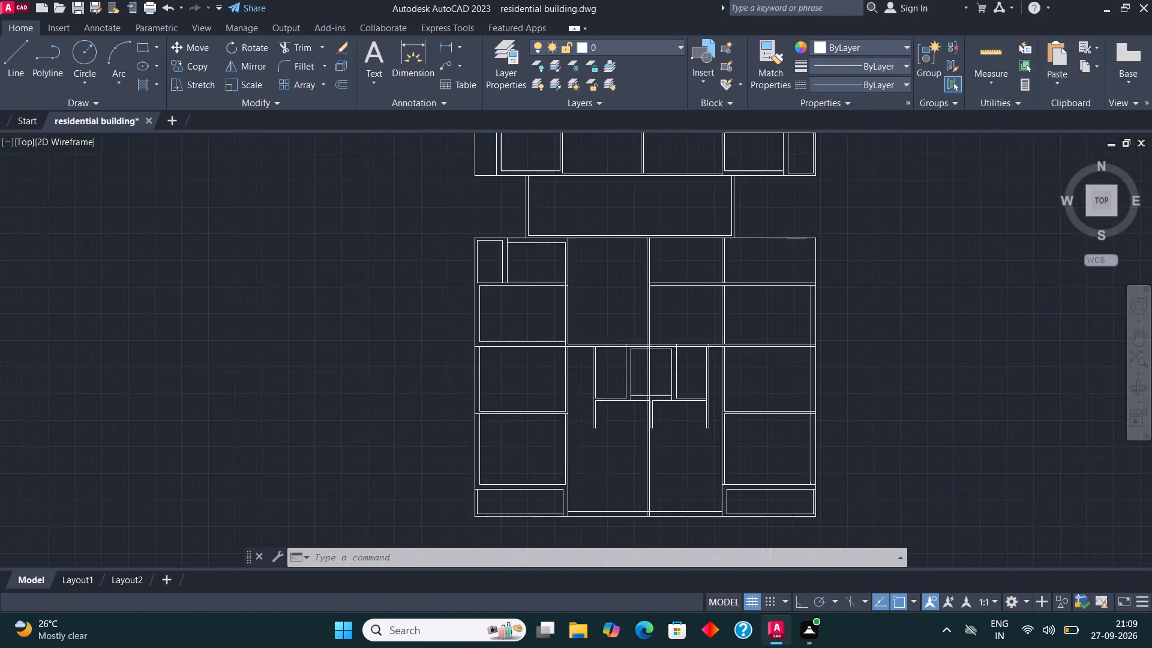
{"action": "left_click", "coordinate": [17, 48]}
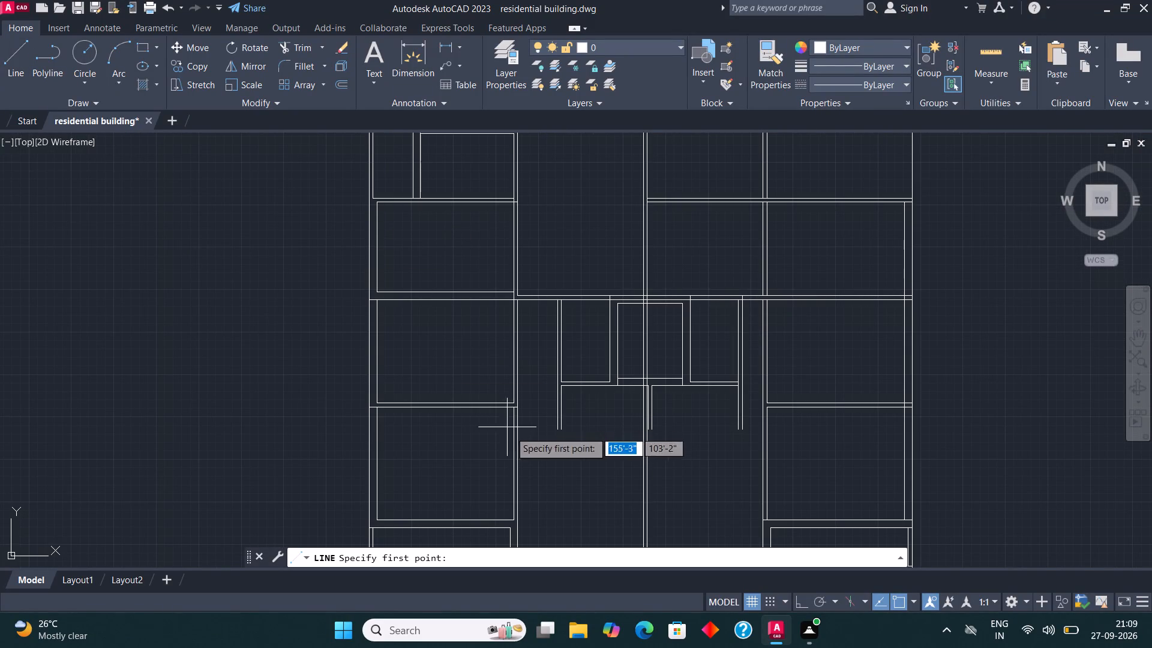
{"action": "left_click", "coordinate": [564, 430]}
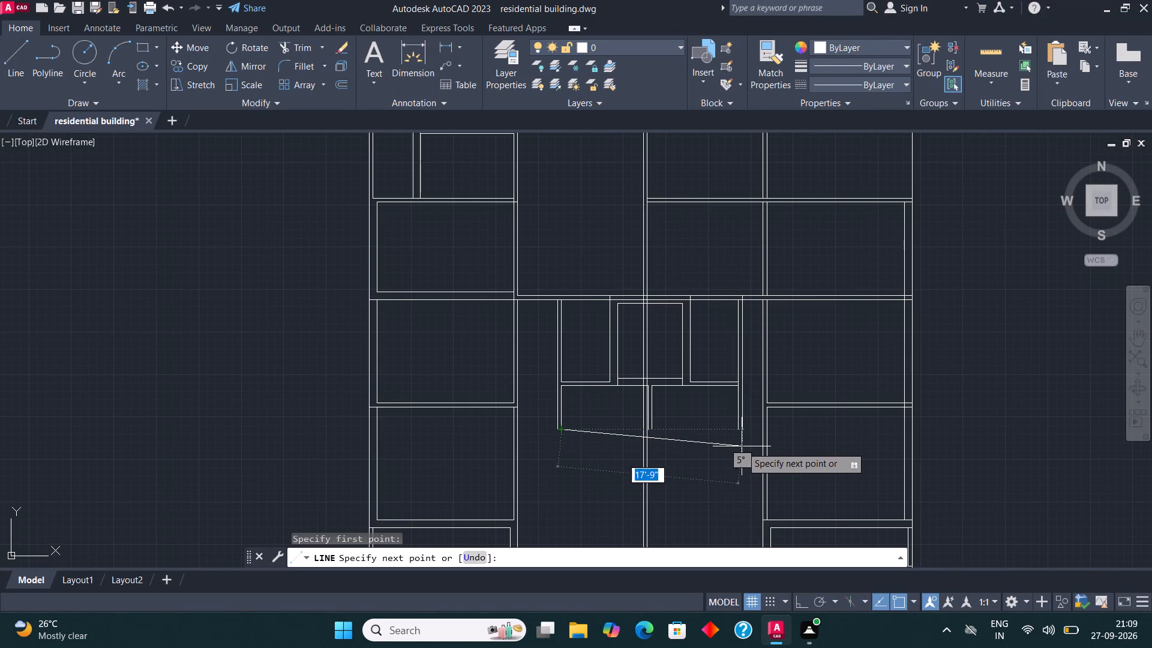
{"action": "scroll", "coordinate": [734, 435], "scroll_direction": "up", "scroll_amount": 2}
{"action": "left_click", "coordinate": [740, 419]}
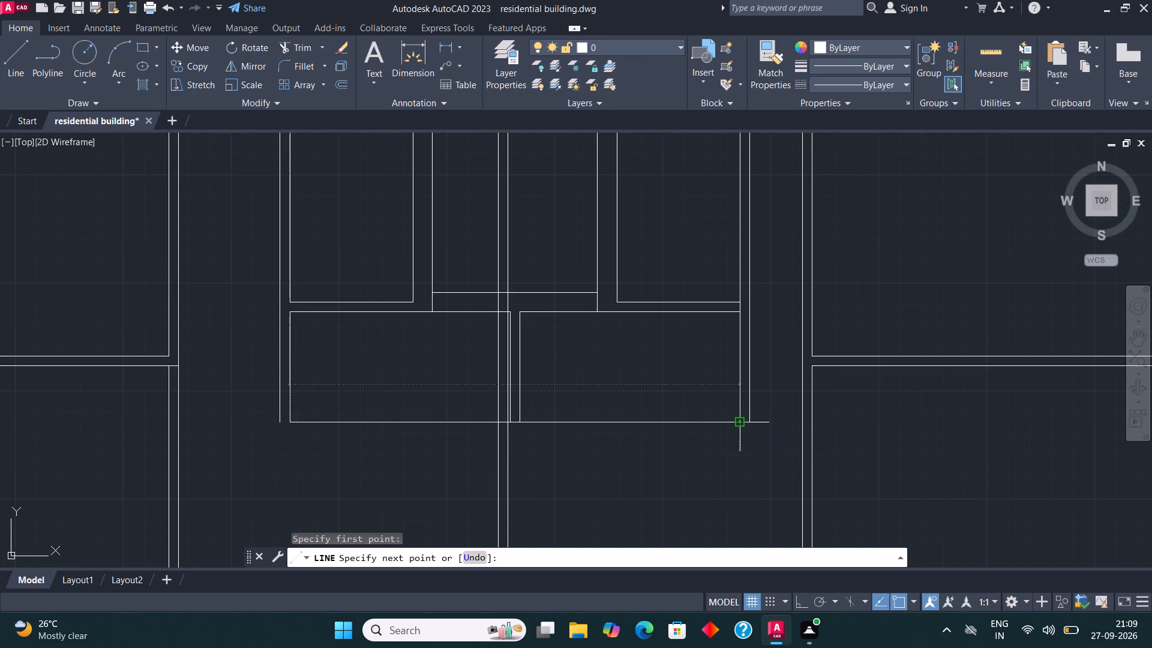
{"action": "scroll", "coordinate": [548, 384], "scroll_direction": "down", "scroll_amount": 1}
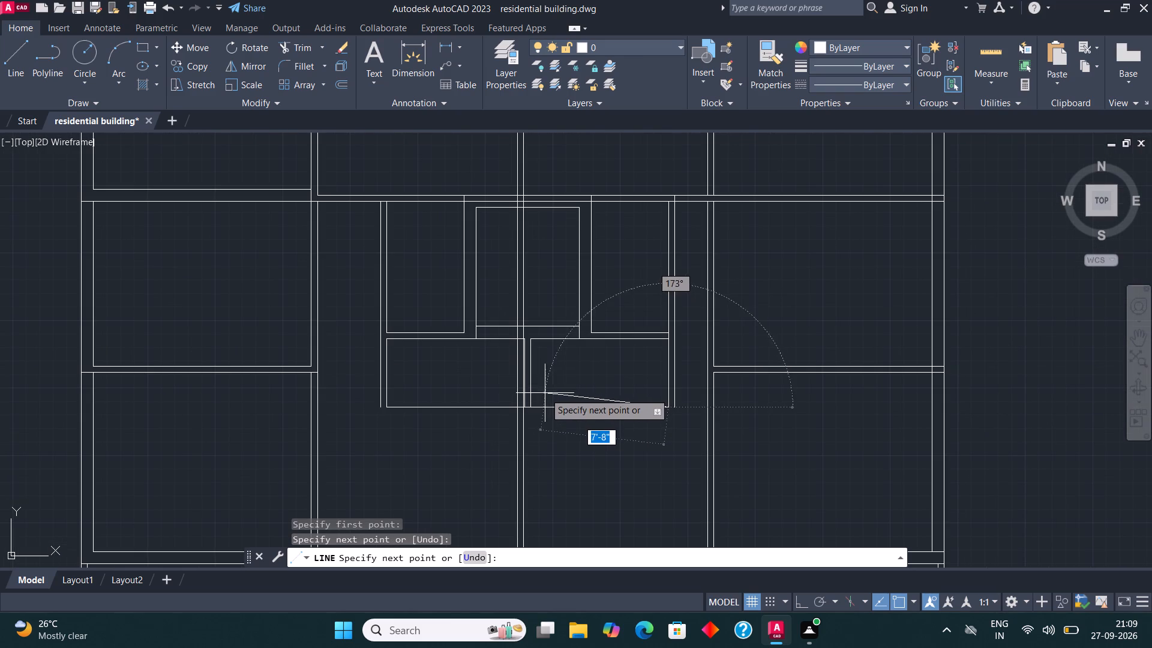
{"action": "key", "text": "Escape"}
Copy the core's new bottom closing line 4.5" downward to form the wall's second face.
{"action": "left_click", "coordinate": [488, 406]}
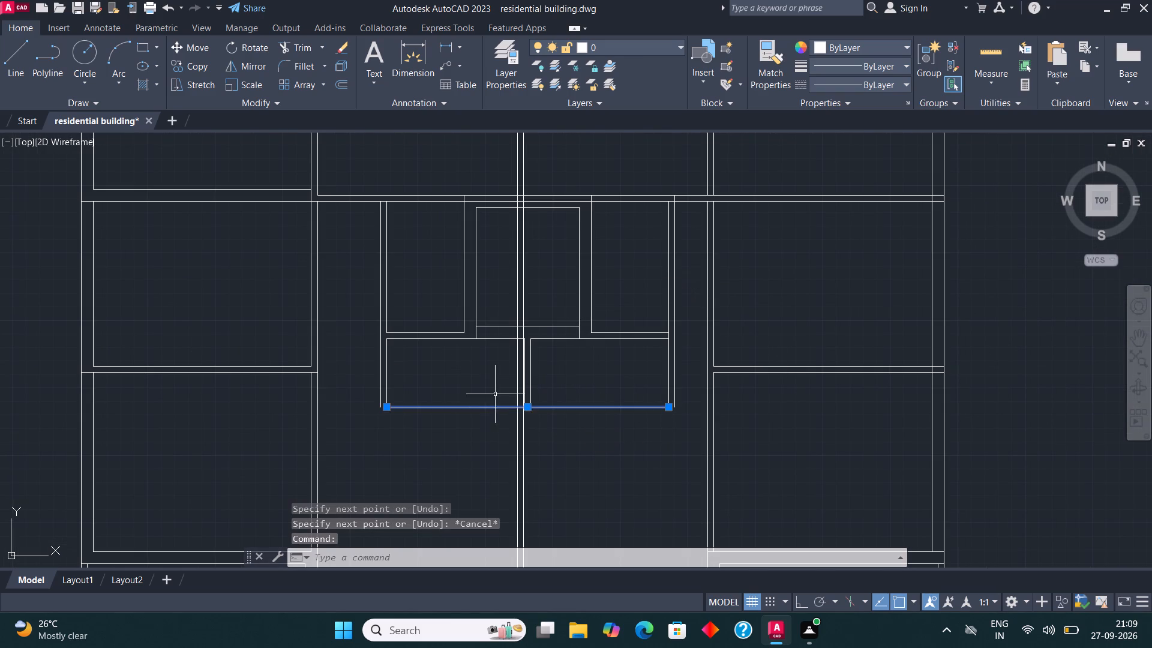
{"action": "scroll", "coordinate": [542, 364], "scroll_direction": "down", "scroll_amount": 1}
{"action": "scroll", "coordinate": [526, 418], "scroll_direction": "down", "scroll_amount": 4}
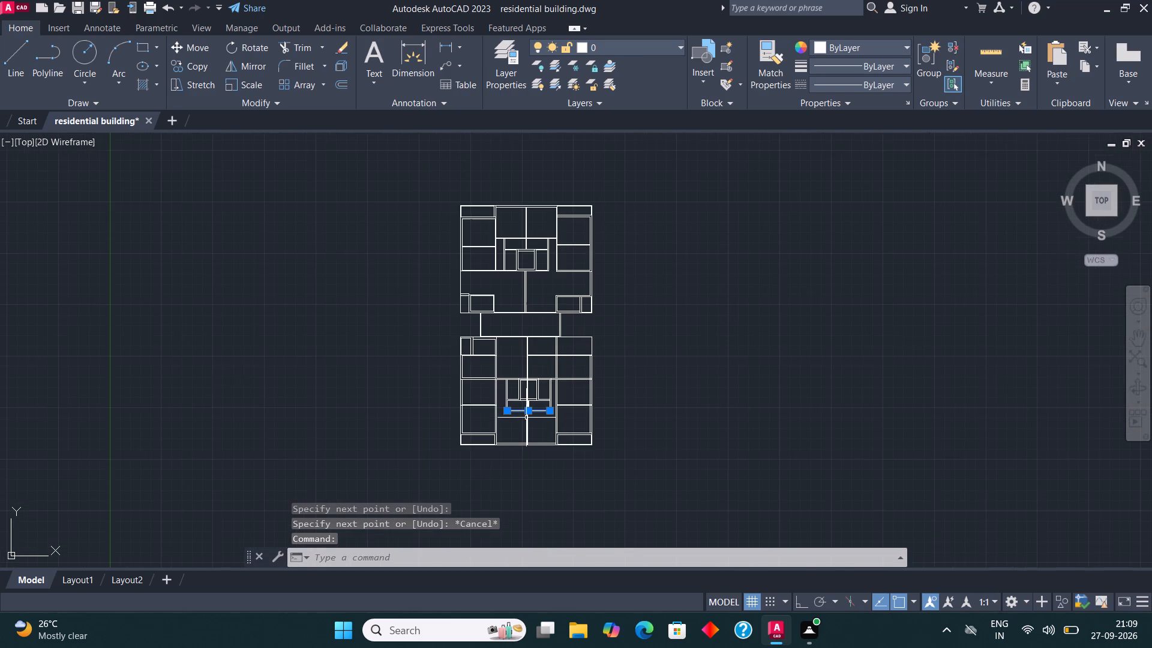
{"action": "scroll", "coordinate": [526, 418], "scroll_direction": "up", "scroll_amount": 3}
{"action": "scroll", "coordinate": [523, 415], "scroll_direction": "down", "scroll_amount": 2}
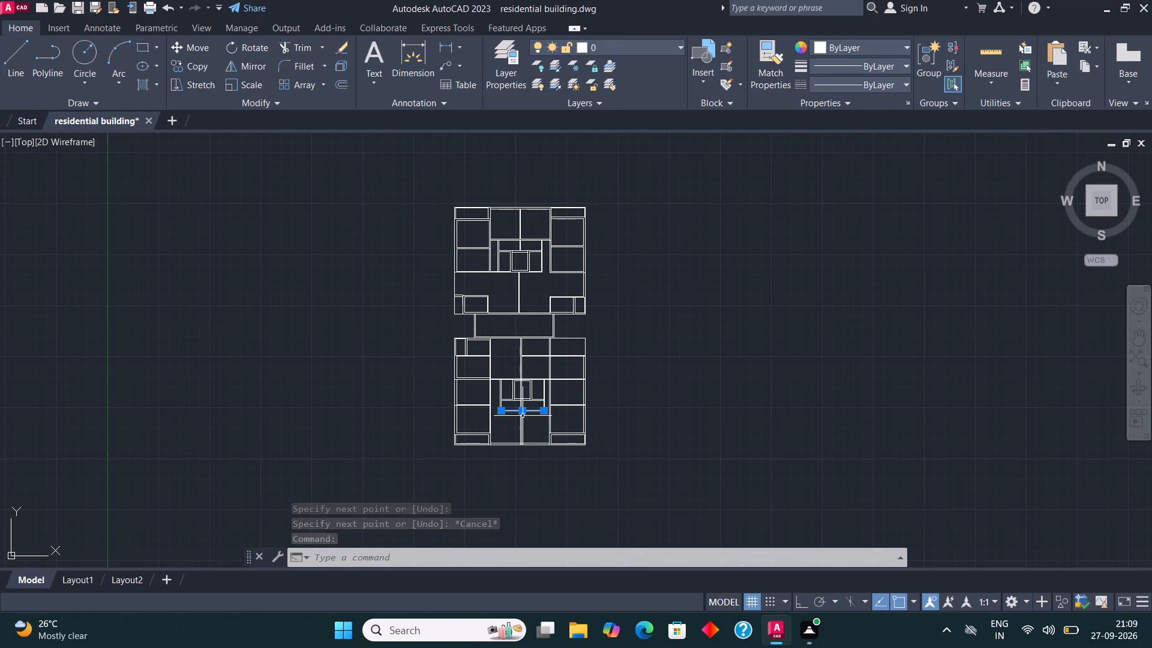
{"action": "scroll", "coordinate": [520, 423], "scroll_direction": "up", "scroll_amount": 4}
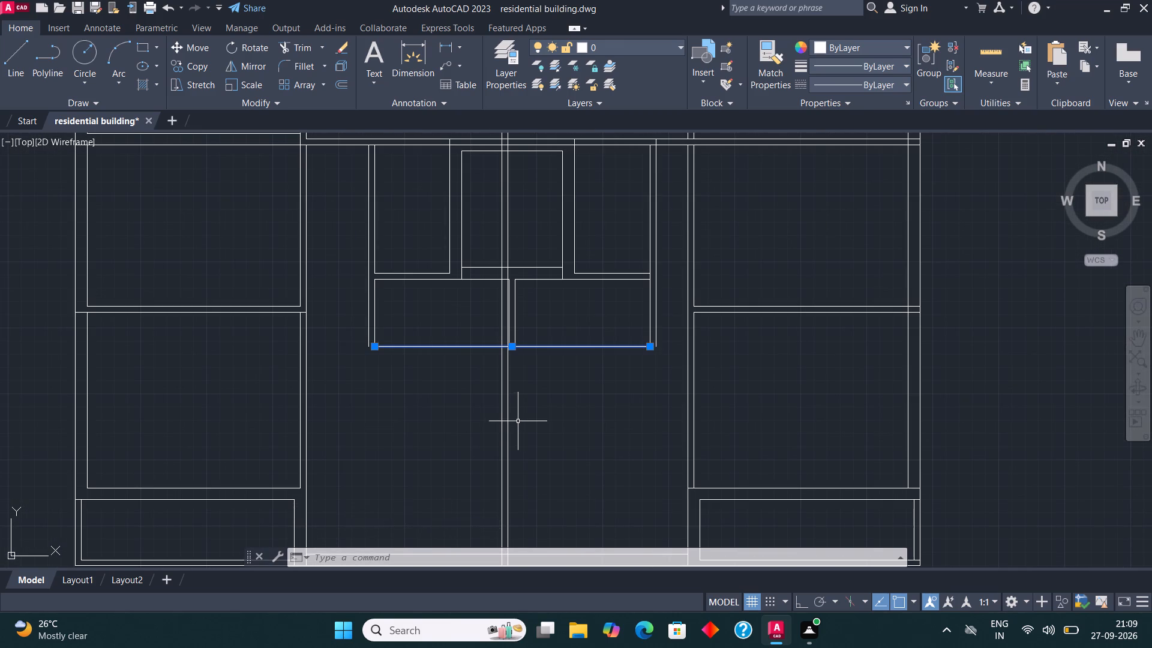
{"action": "left_click", "coordinate": [201, 67]}
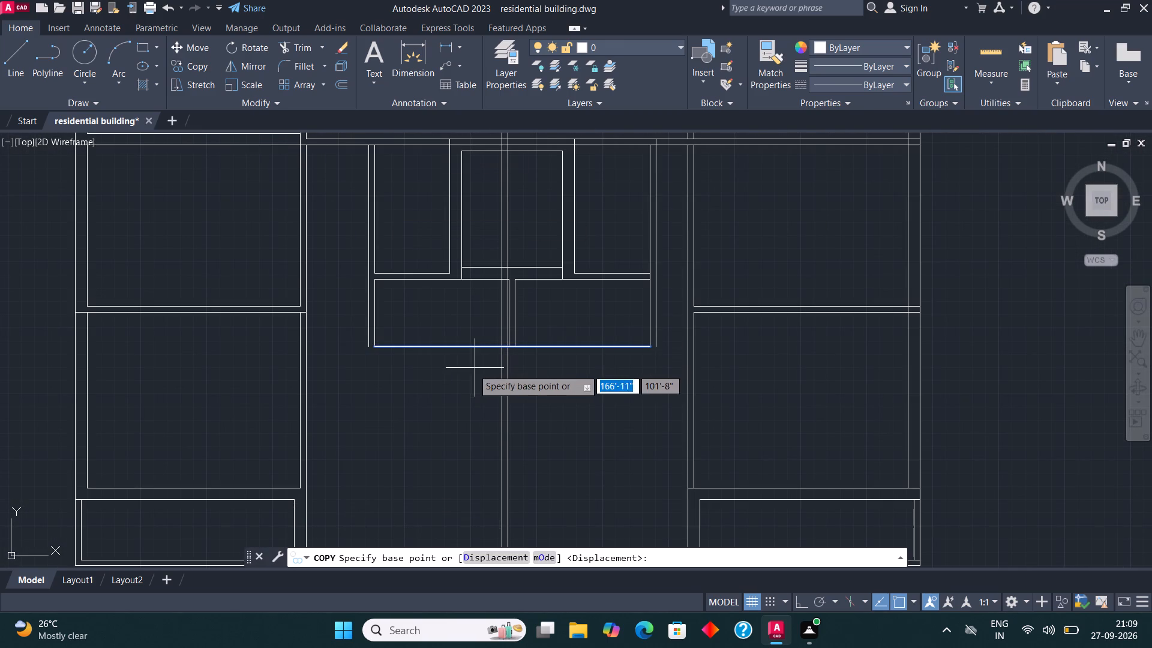
{"action": "left_click", "coordinate": [467, 348]}
{"action": "type", "text": "4.5\""}
{"action": "key", "text": "Return"}
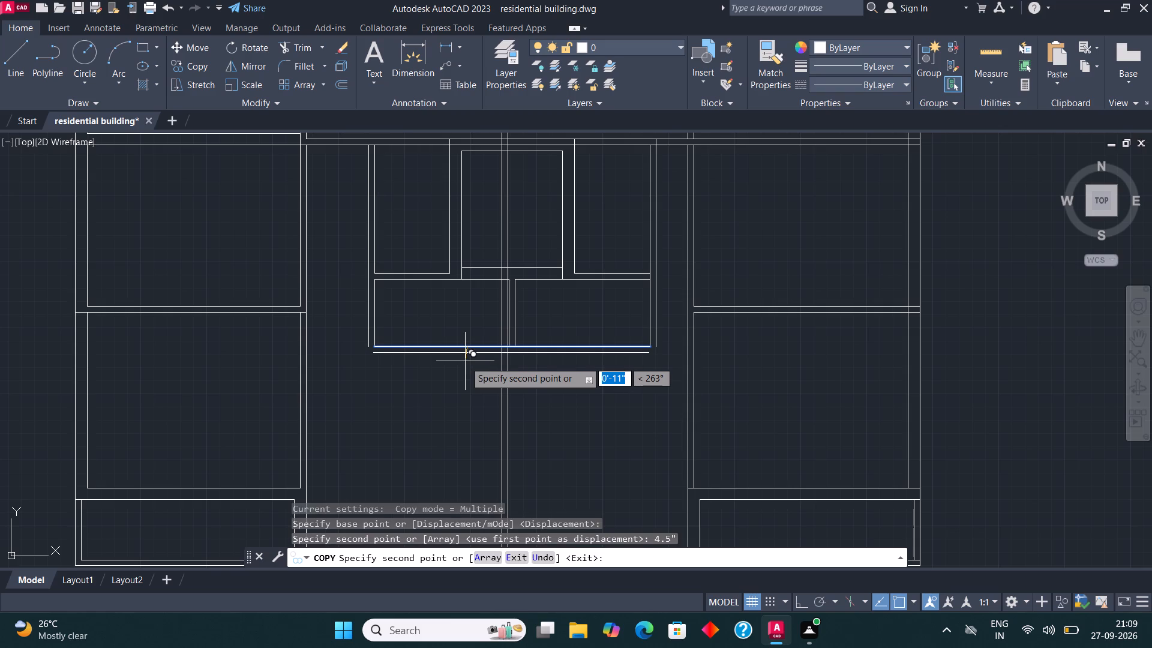
{"action": "key", "text": "Escape"}
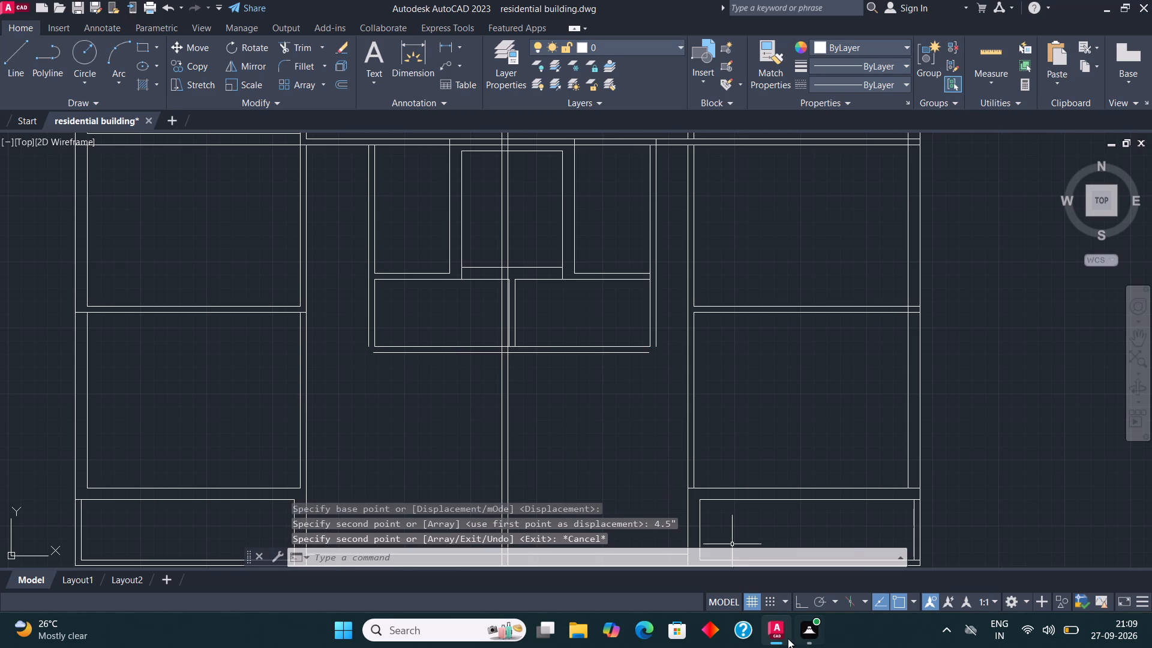
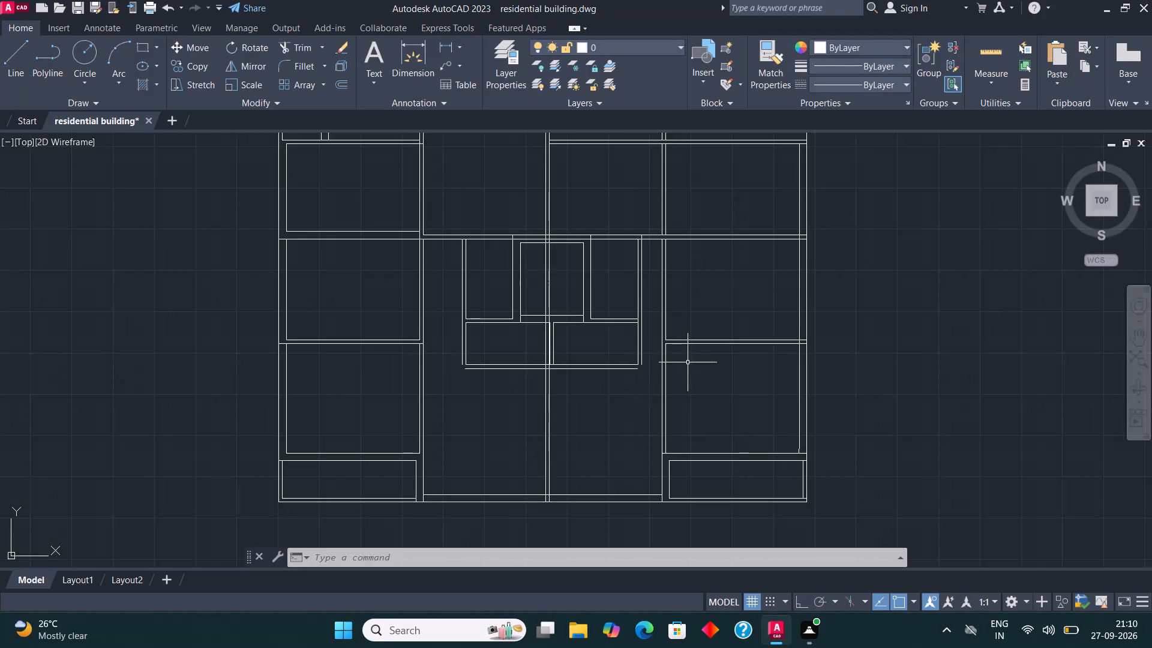
Insert the Imperial door block from the architectural tool palette in the empty space beside the floor plan.
{"action": "scroll", "coordinate": [688, 370], "scroll_direction": "down", "scroll_amount": 1}
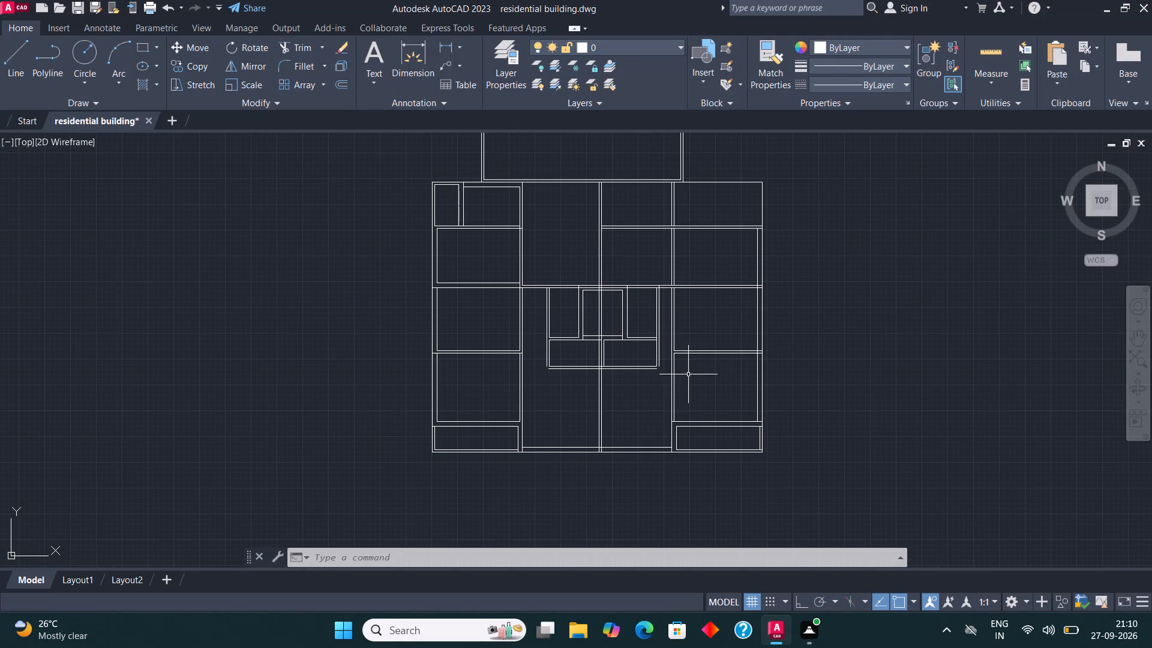
{"action": "scroll", "coordinate": [690, 368], "scroll_direction": "down", "scroll_amount": 1}
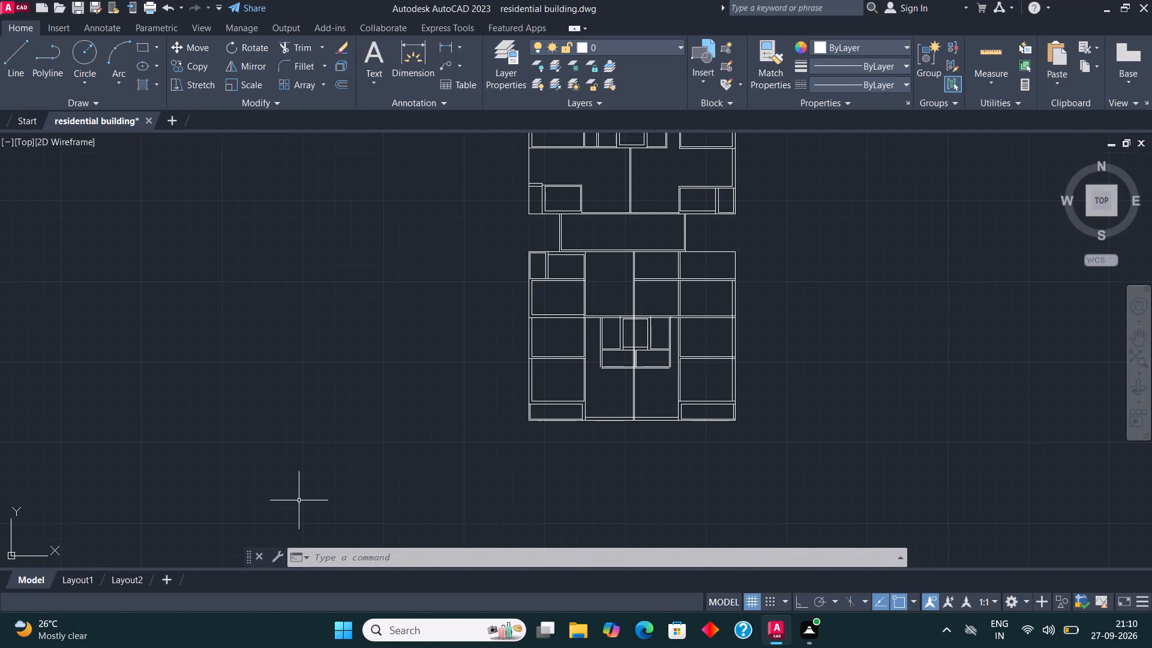
{"action": "scroll", "coordinate": [312, 521], "scroll_direction": "down", "scroll_amount": 1}
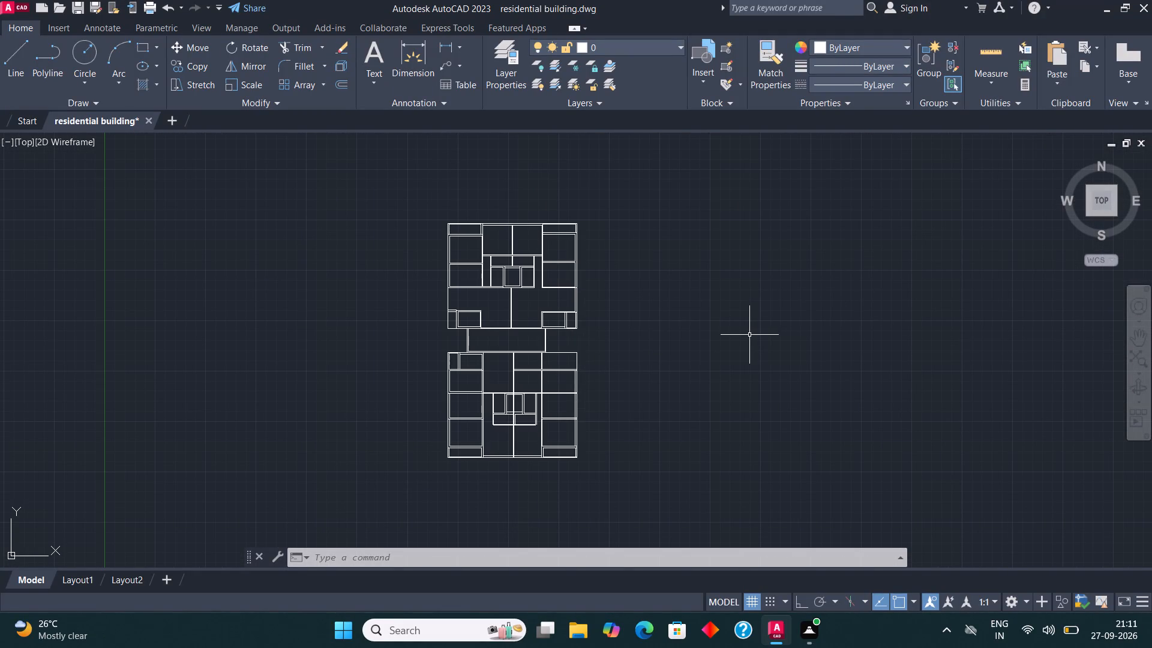
{"action": "scroll", "coordinate": [751, 344], "scroll_direction": "down", "scroll_amount": 1}
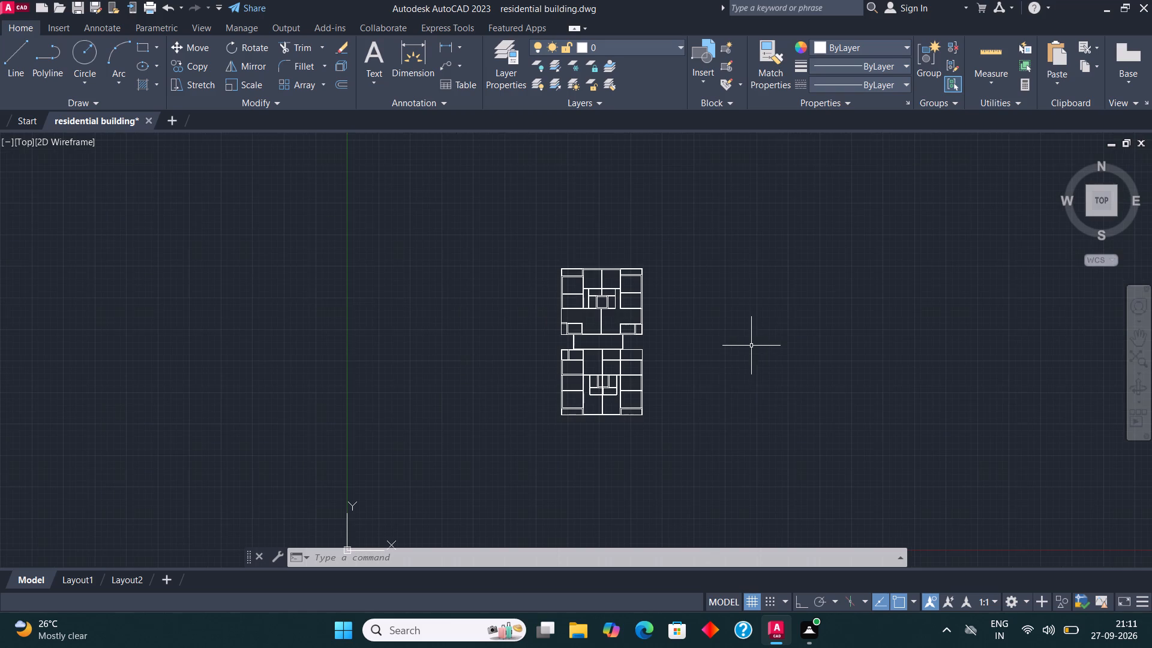
{"action": "scroll", "coordinate": [671, 435], "scroll_direction": "up", "scroll_amount": 1}
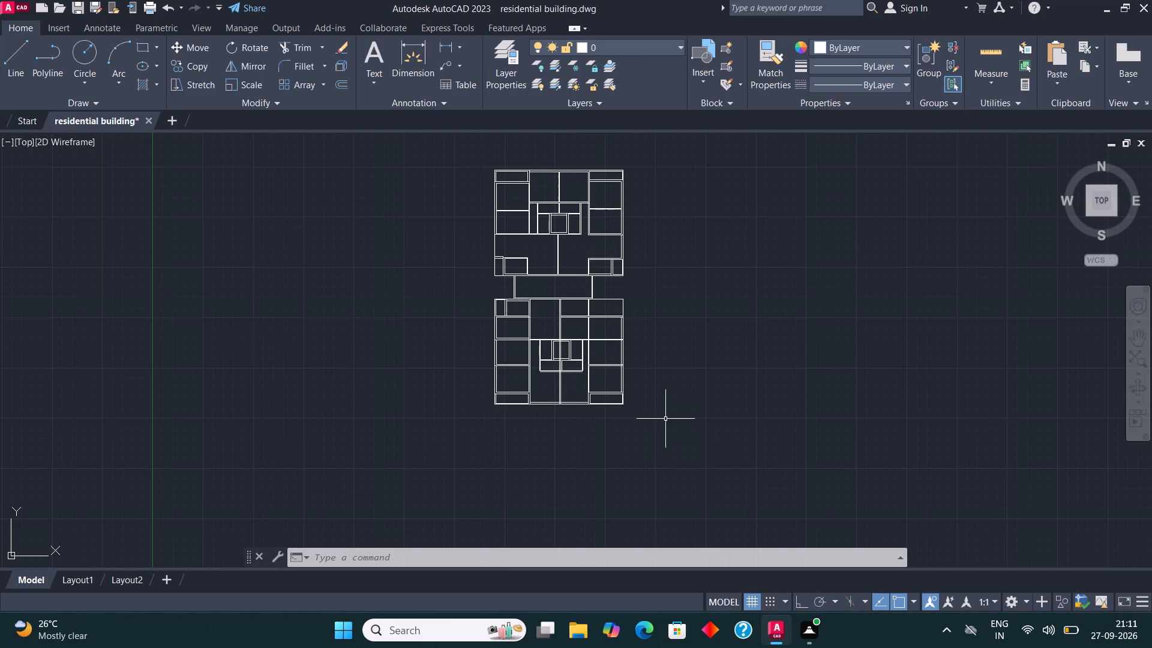
{"action": "scroll", "coordinate": [433, 407], "scroll_direction": "down", "scroll_amount": 1}
{"action": "scroll", "coordinate": [641, 307], "scroll_direction": "up", "scroll_amount": 2}
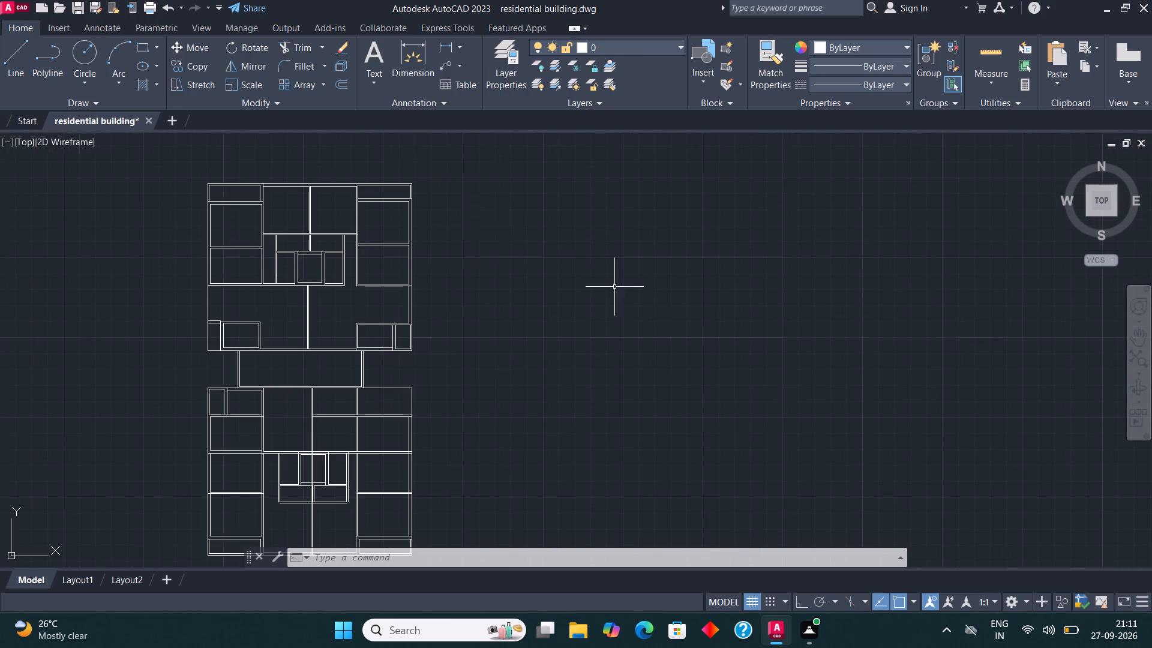
{"action": "type", "text": "too"}
{"action": "left_click", "coordinate": [596, 297]}
{"action": "left_click", "coordinate": [641, 133]}
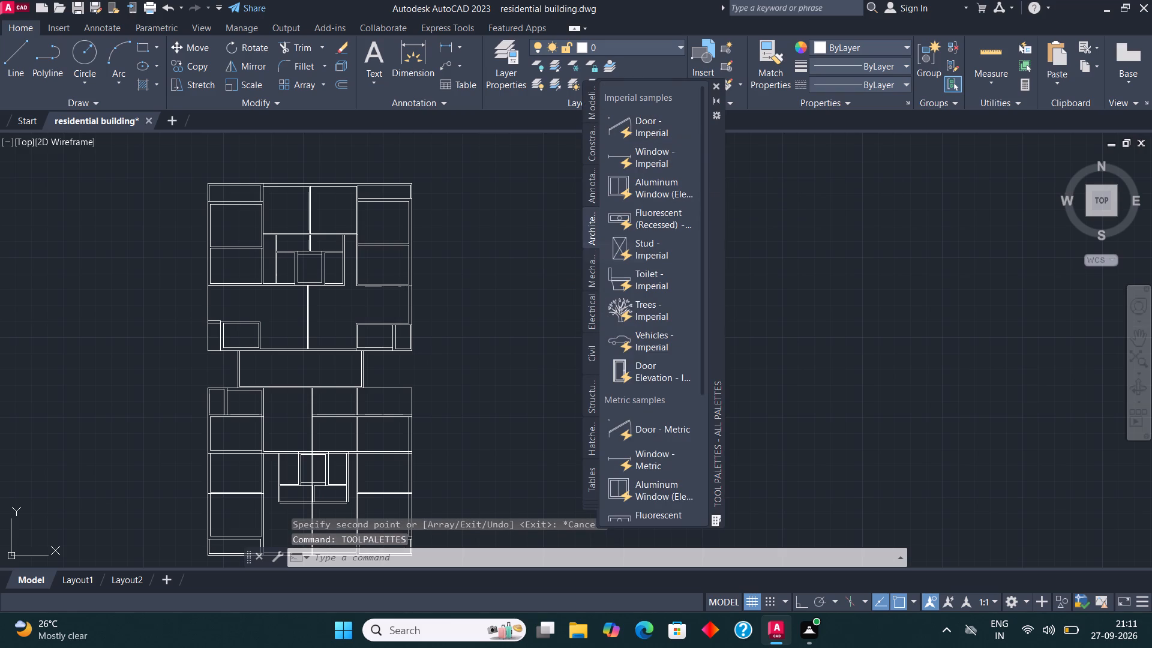
{"action": "left_click", "coordinate": [514, 304]}
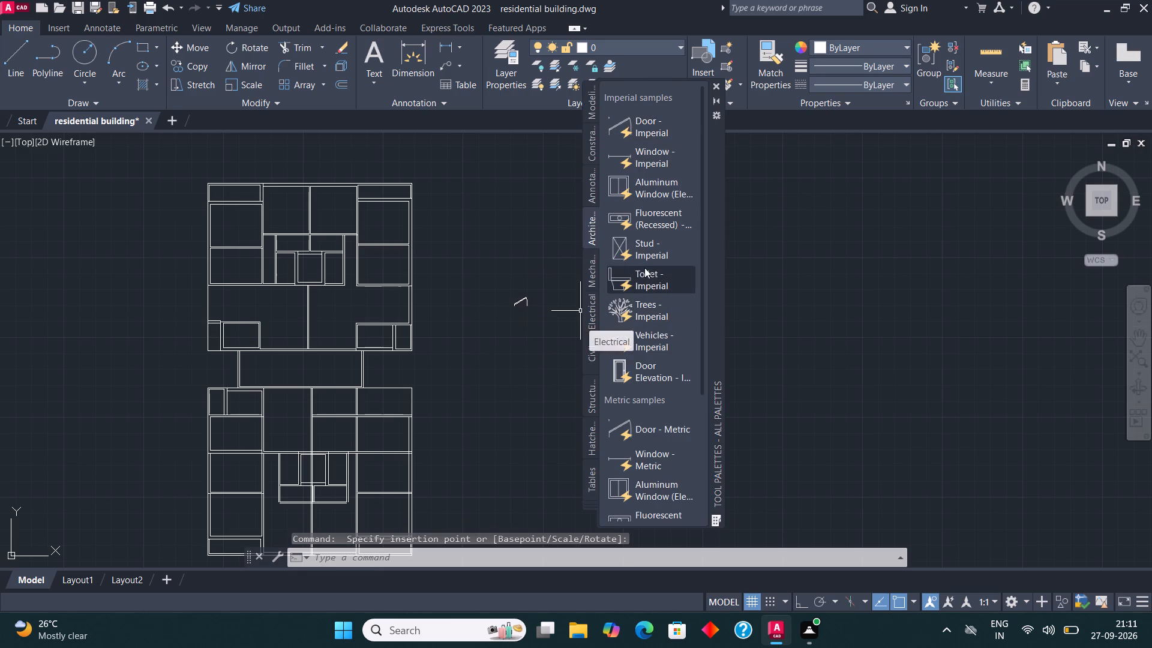
Insert the Imperial toilet block just below the door beside the plan and close the tool palettes.
{"action": "left_click", "coordinate": [642, 283]}
{"action": "left_click", "coordinate": [530, 346]}
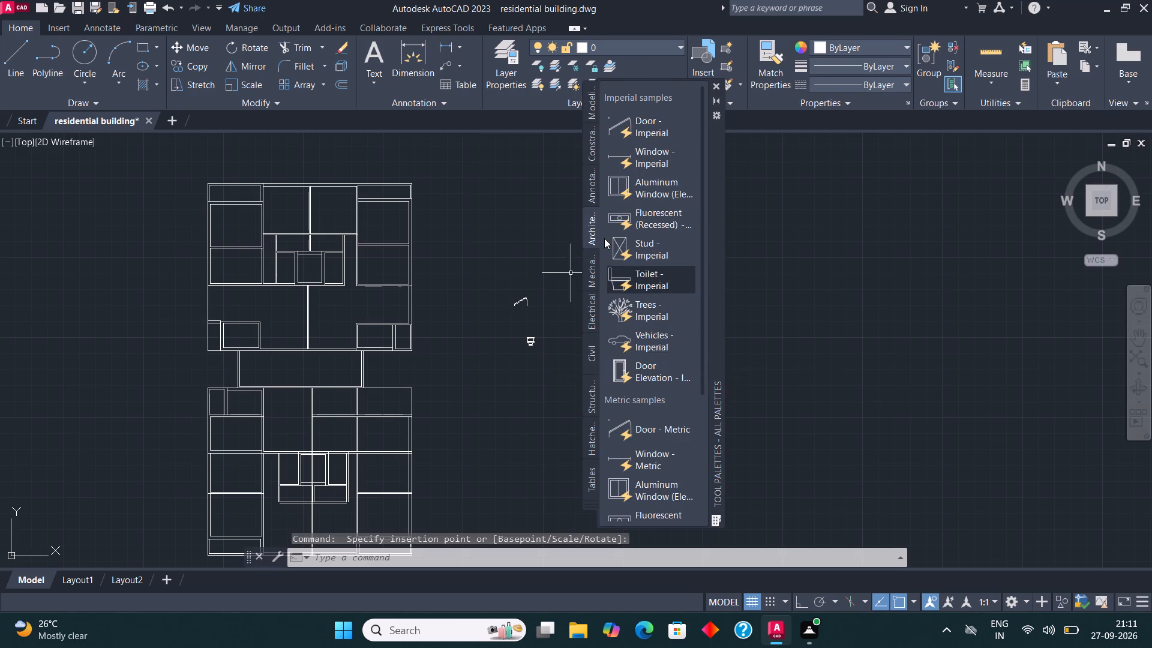
{"action": "left_click", "coordinate": [718, 84]}
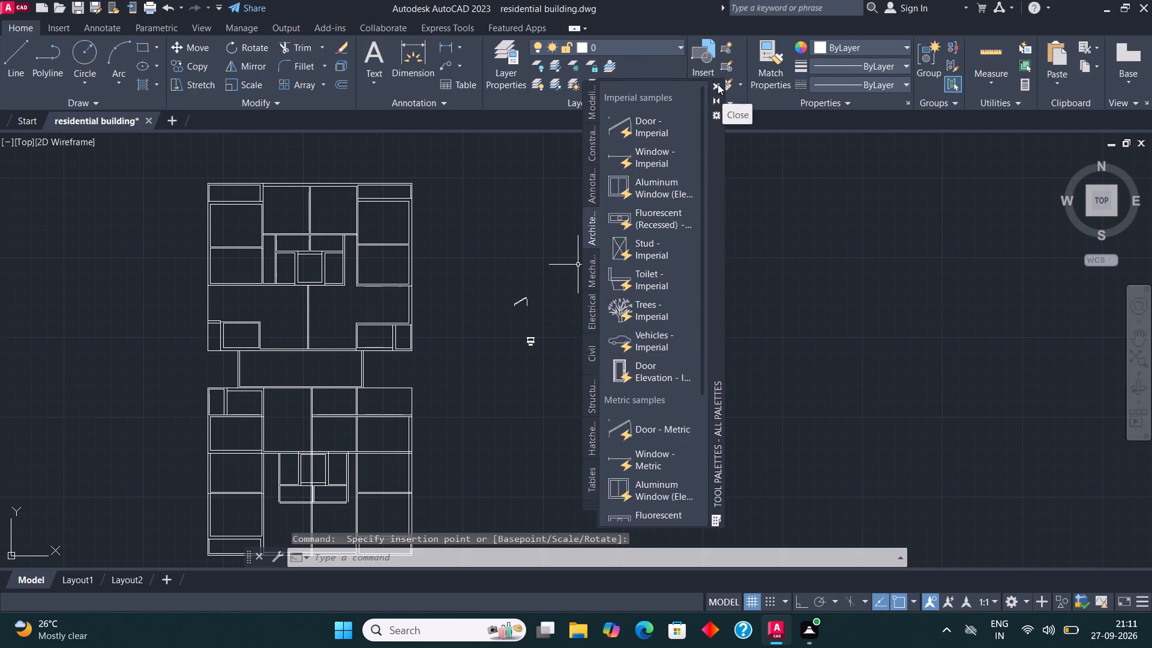
Set the inserted door block's opening angle to Open 90º.
{"action": "left_click", "coordinate": [515, 299]}
{"action": "left_click", "coordinate": [516, 307]}
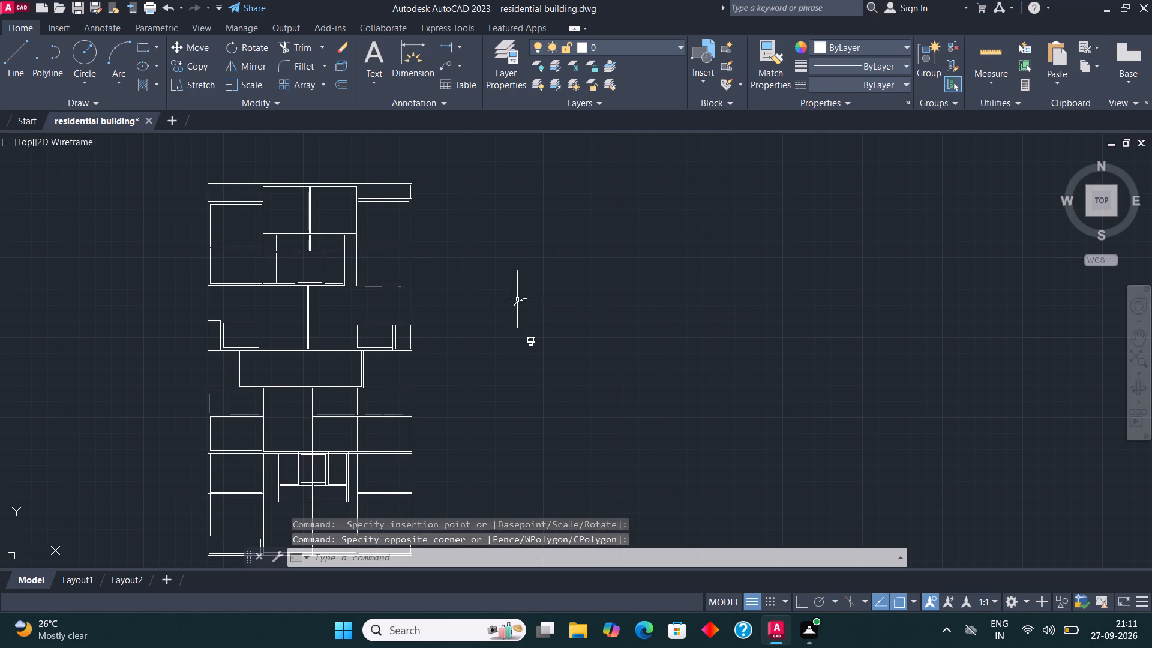
{"action": "left_click", "coordinate": [518, 299]}
{"action": "left_click", "coordinate": [511, 299]}
{"action": "left_click", "coordinate": [562, 352]}
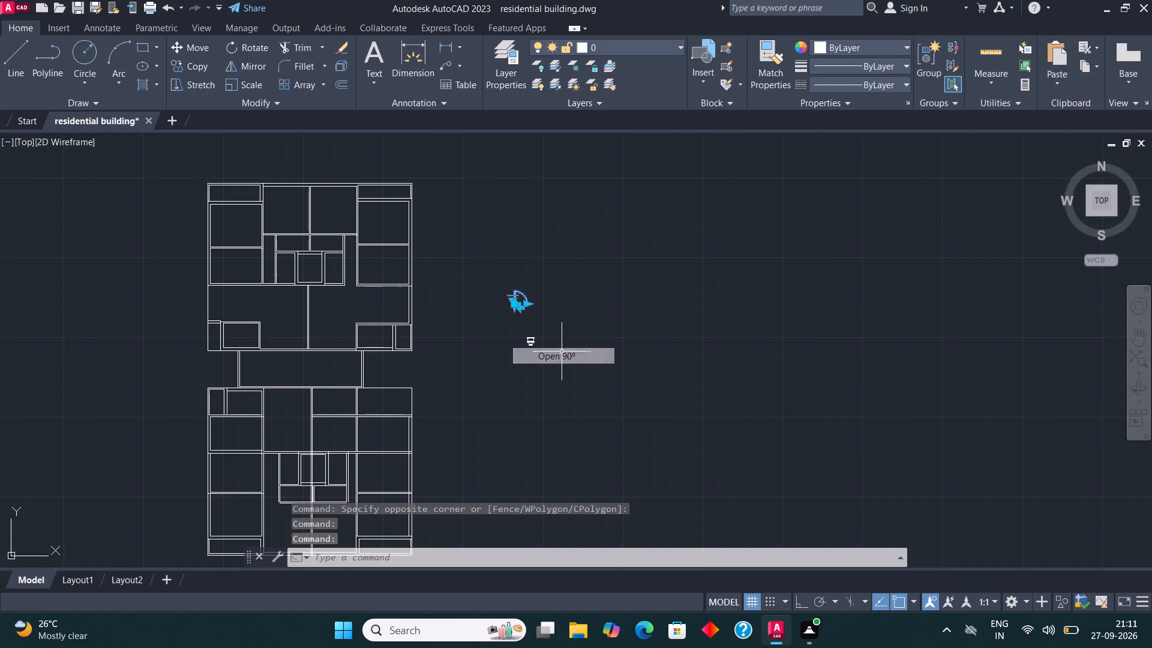
Switch the inserted toilet block to the Elongated (Plan) view.
{"action": "left_click", "coordinate": [527, 344]}
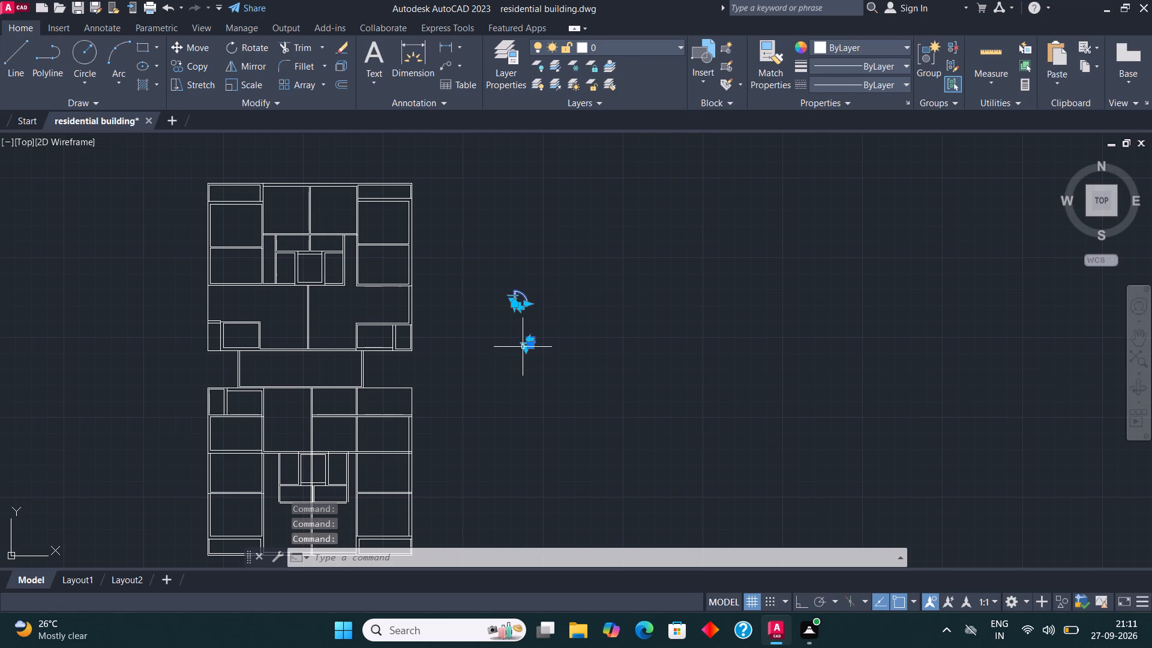
{"action": "left_click", "coordinate": [523, 348]}
{"action": "left_click", "coordinate": [522, 349]}
{"action": "left_click", "coordinate": [527, 350]}
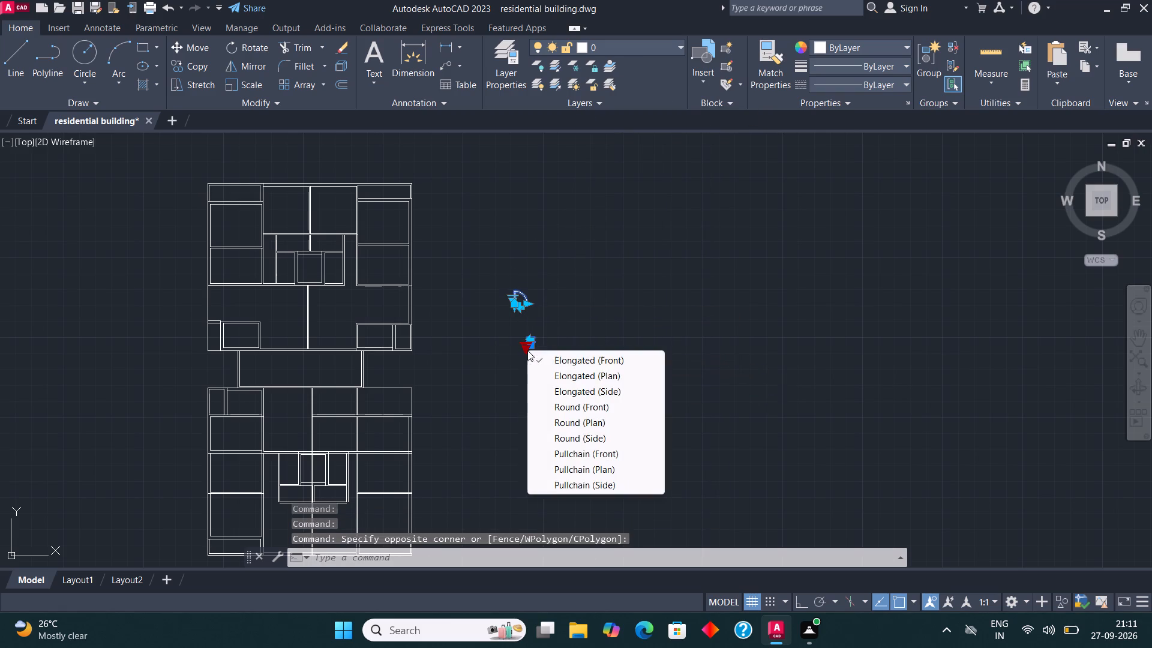
{"action": "left_click", "coordinate": [587, 369]}
{"action": "scroll", "coordinate": [743, 383], "scroll_direction": "down", "scroll_amount": 2}
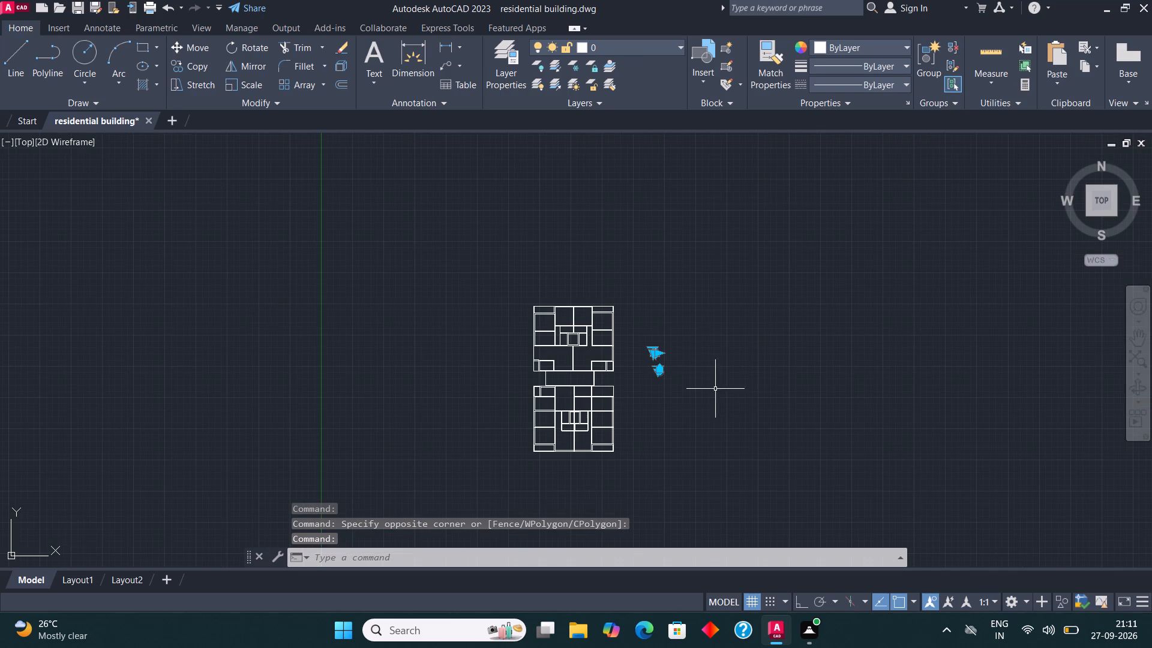
{"action": "key", "text": "Escape"}
Mirror the door across a vertical line beside its swing with Ortho on, keeping the original.
{"action": "scroll", "coordinate": [670, 355], "scroll_direction": "up", "scroll_amount": 3}
{"action": "scroll", "coordinate": [610, 349], "scroll_direction": "up", "scroll_amount": 1}
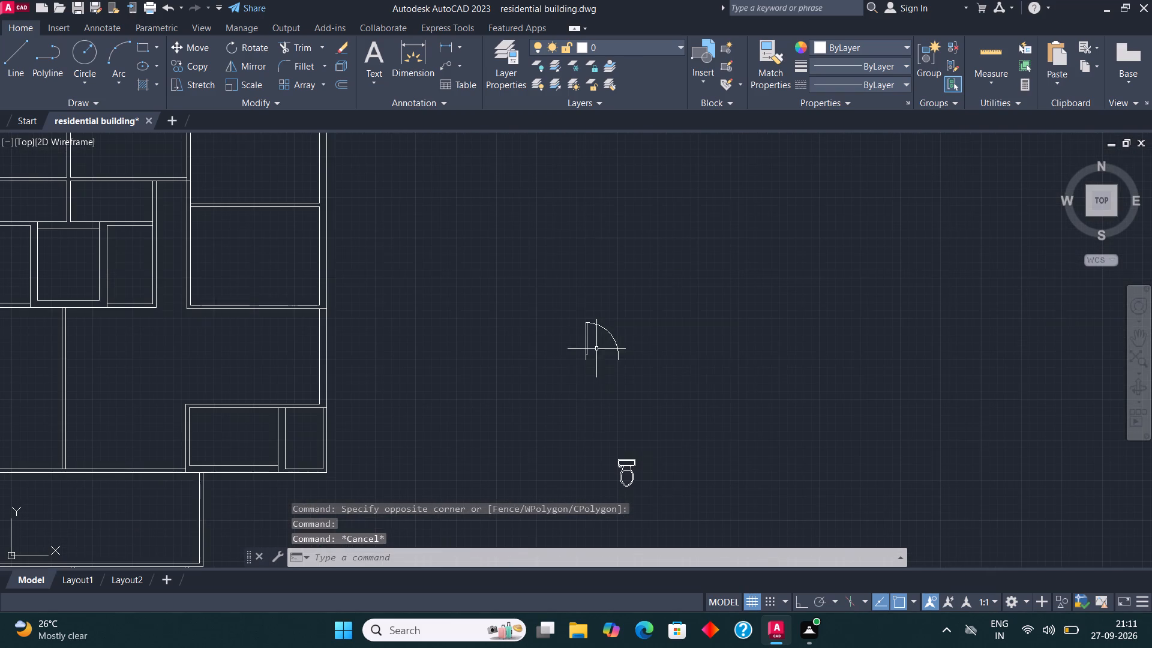
{"action": "left_click", "coordinate": [575, 348]}
{"action": "left_click", "coordinate": [616, 351]}
{"action": "left_click", "coordinate": [615, 365]}
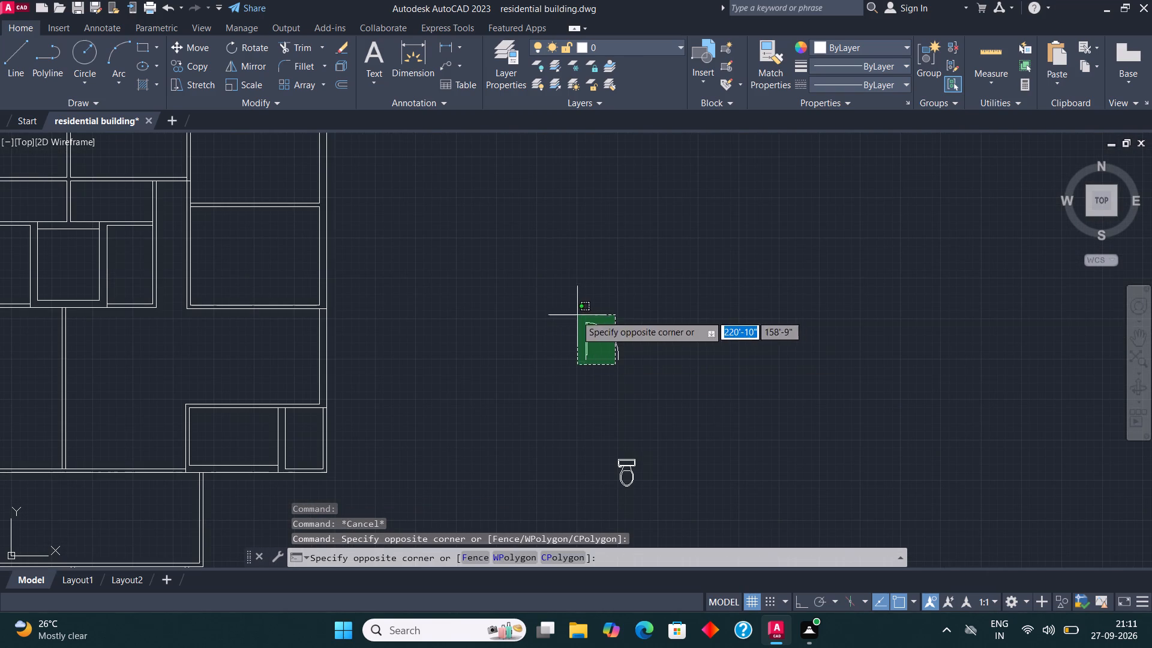
{"action": "left_click", "coordinate": [576, 315]}
{"action": "left_click", "coordinate": [250, 67]}
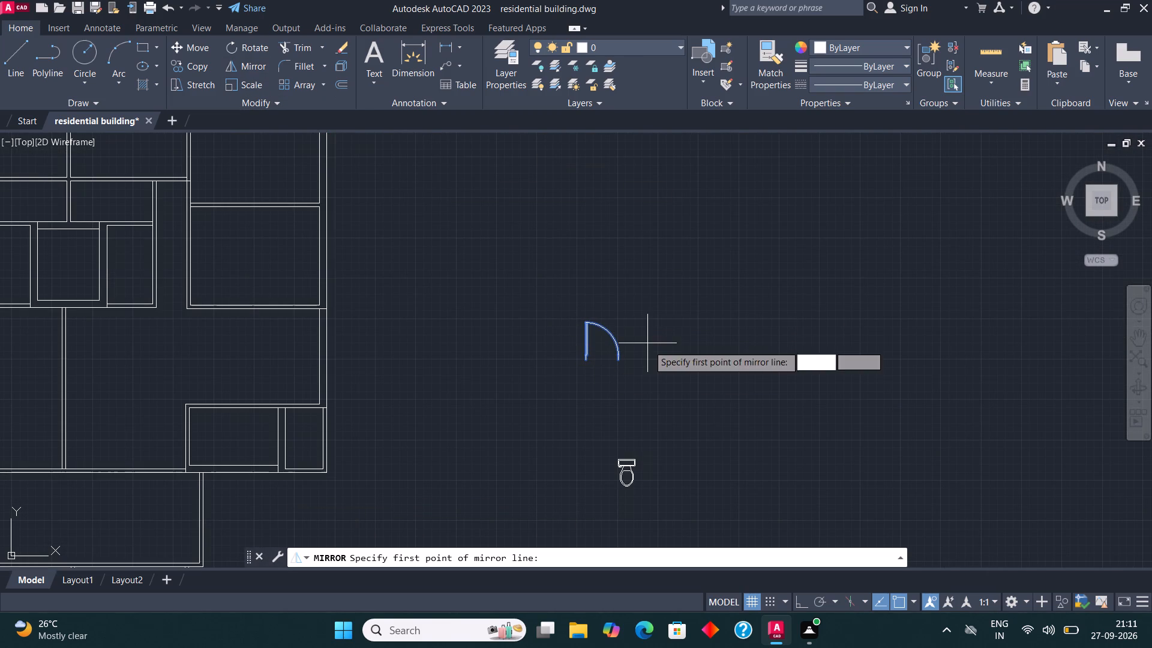
{"action": "left_click", "coordinate": [640, 345]}
{"action": "key", "text": "F8"}
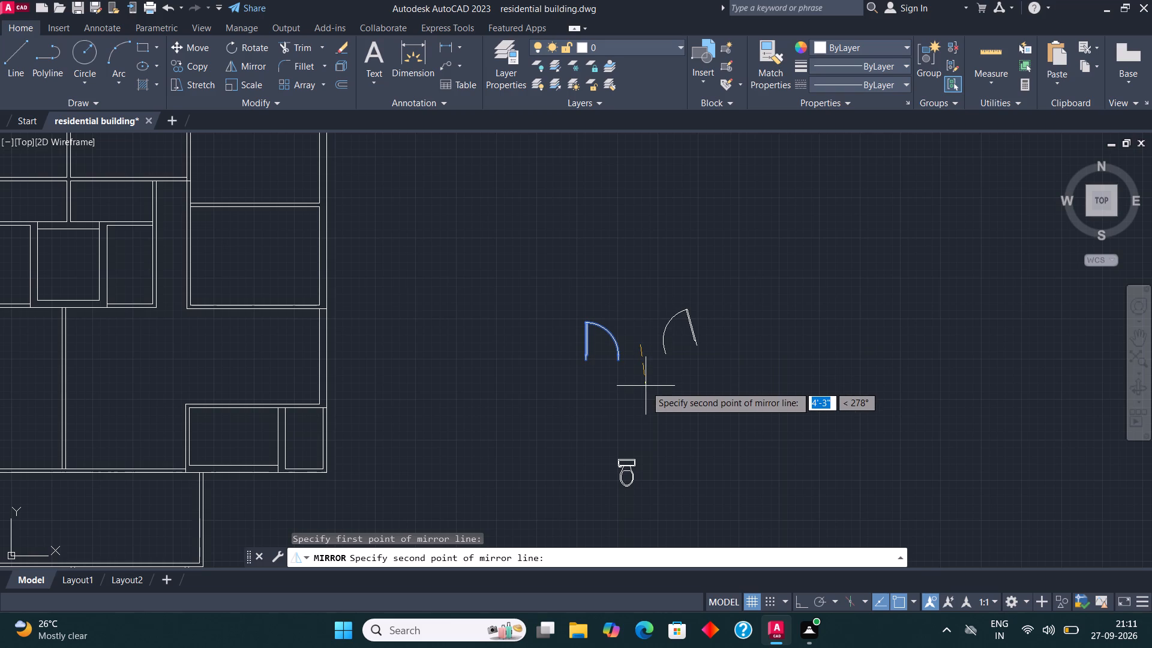
{"action": "left_click", "coordinate": [646, 386]}
{"action": "left_click_drag", "start_coordinate": [680, 435], "coordinate": [645, 386]}
Mirror both doors across a horizontal line just below them, keeping the originals, to make a set of four orientations.
{"action": "left_click", "coordinate": [676, 352]}
{"action": "left_click", "coordinate": [577, 314]}
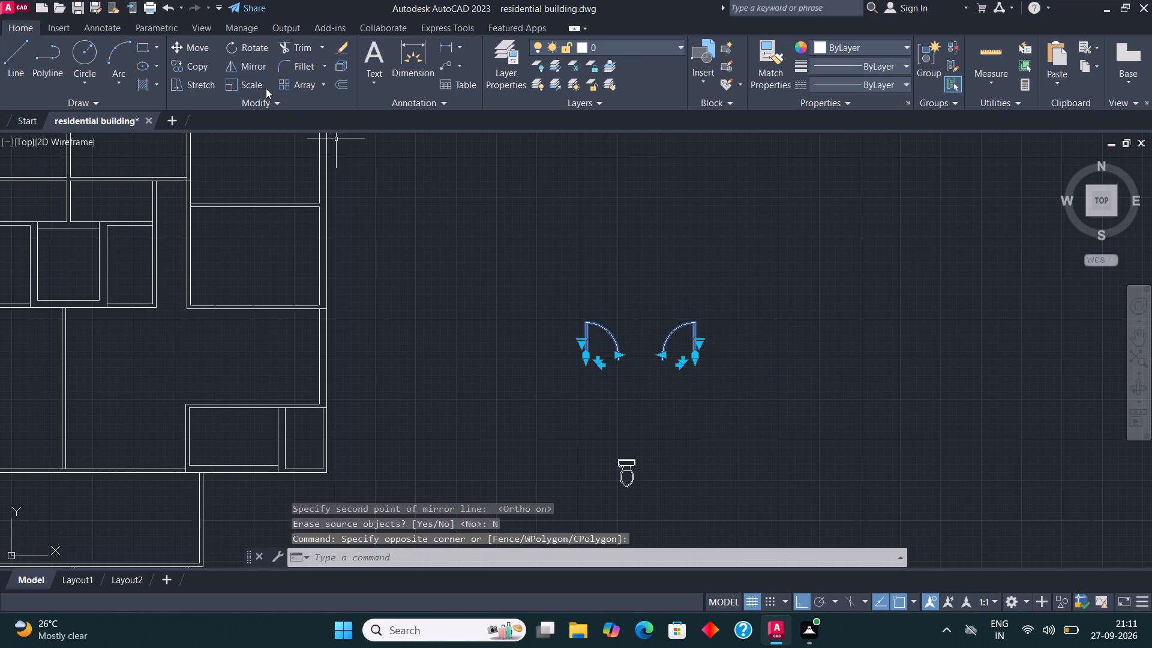
{"action": "left_click", "coordinate": [253, 62]}
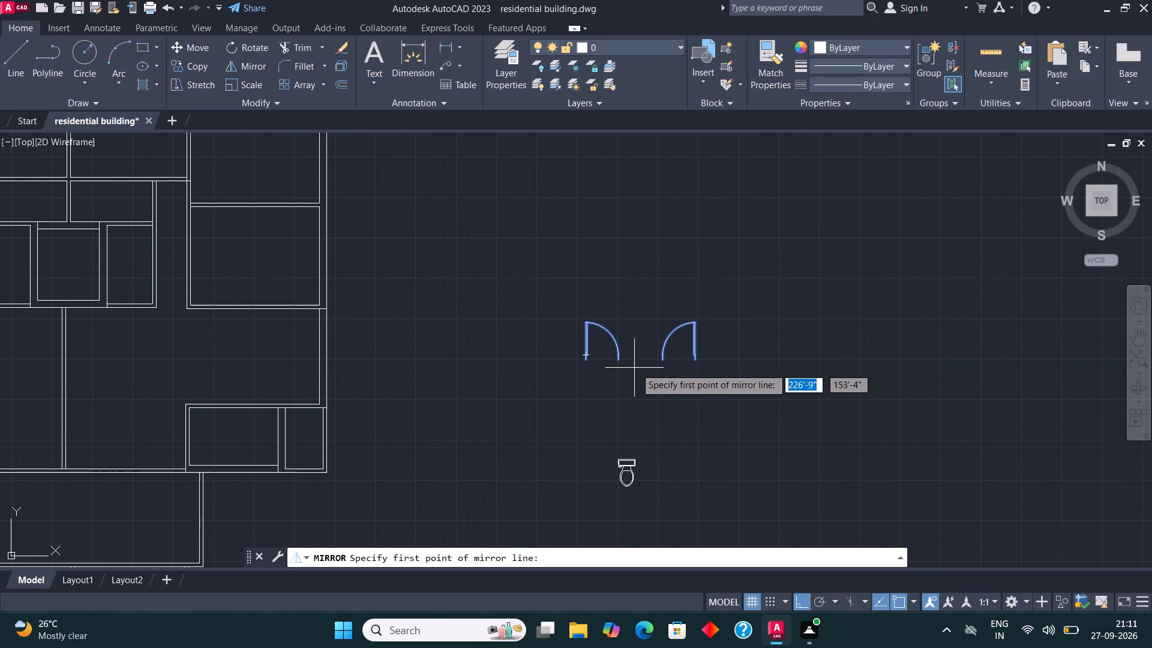
{"action": "left_click", "coordinate": [636, 368]}
{"action": "left_click", "coordinate": [598, 403]}
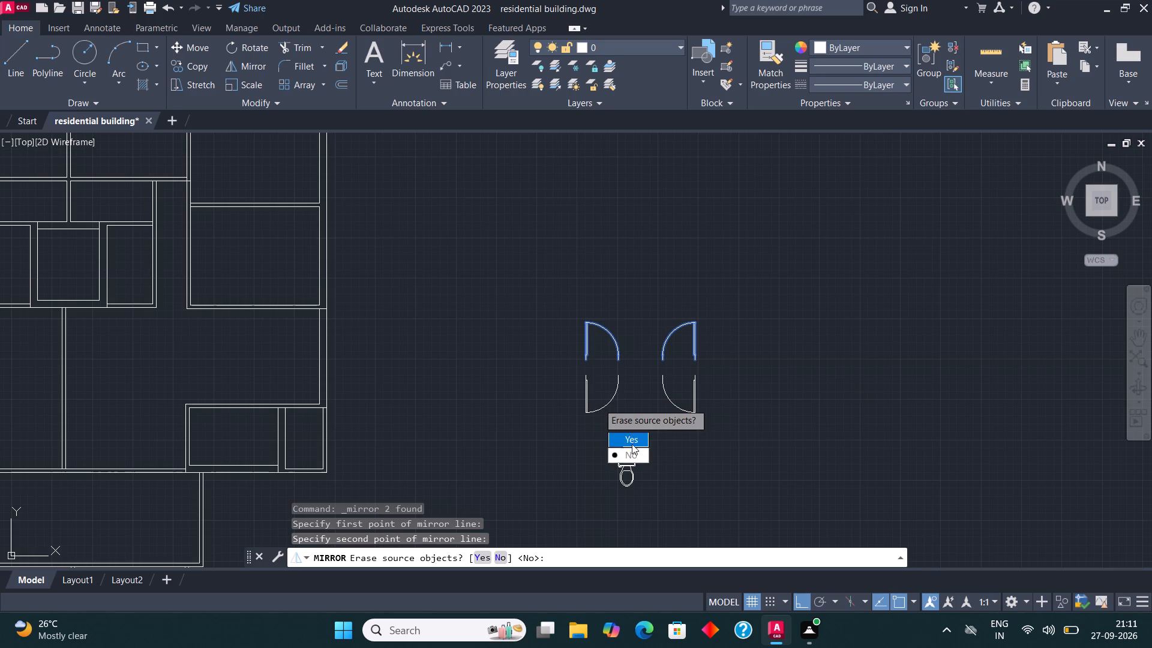
{"action": "left_click_drag", "start_coordinate": [634, 455], "coordinate": [598, 403]}
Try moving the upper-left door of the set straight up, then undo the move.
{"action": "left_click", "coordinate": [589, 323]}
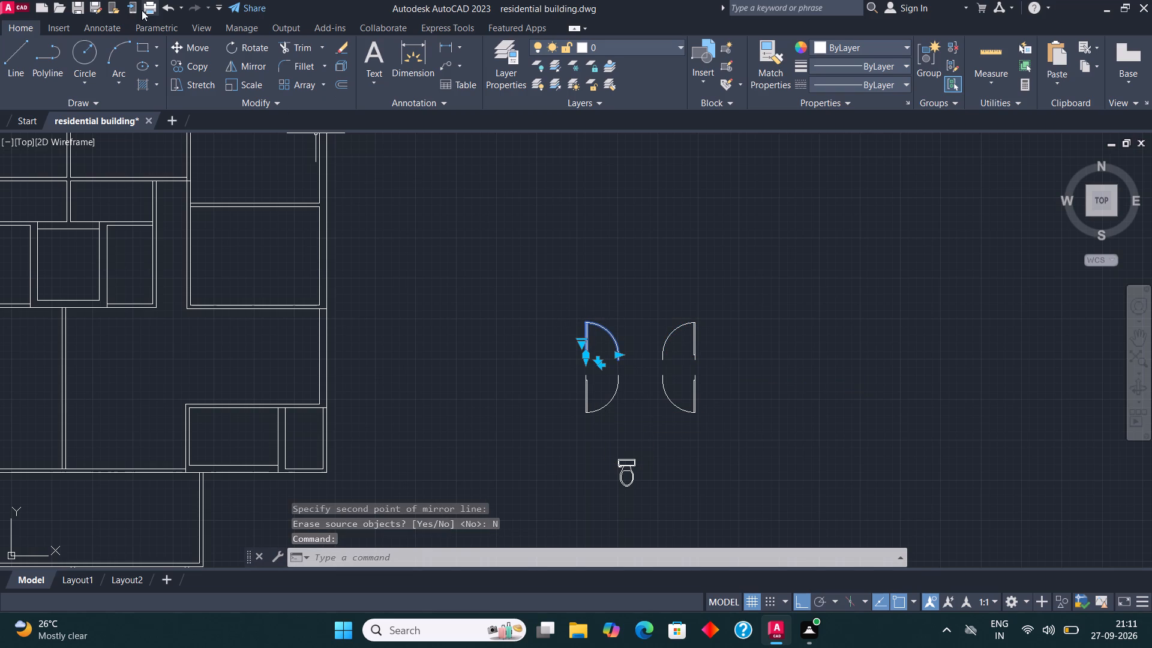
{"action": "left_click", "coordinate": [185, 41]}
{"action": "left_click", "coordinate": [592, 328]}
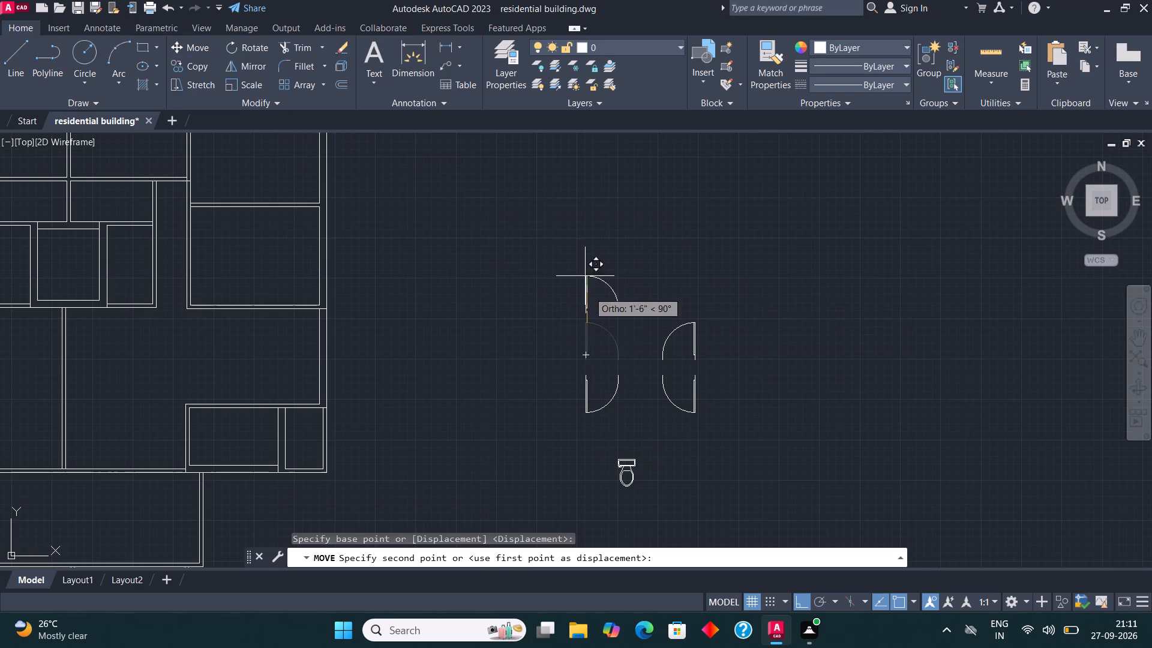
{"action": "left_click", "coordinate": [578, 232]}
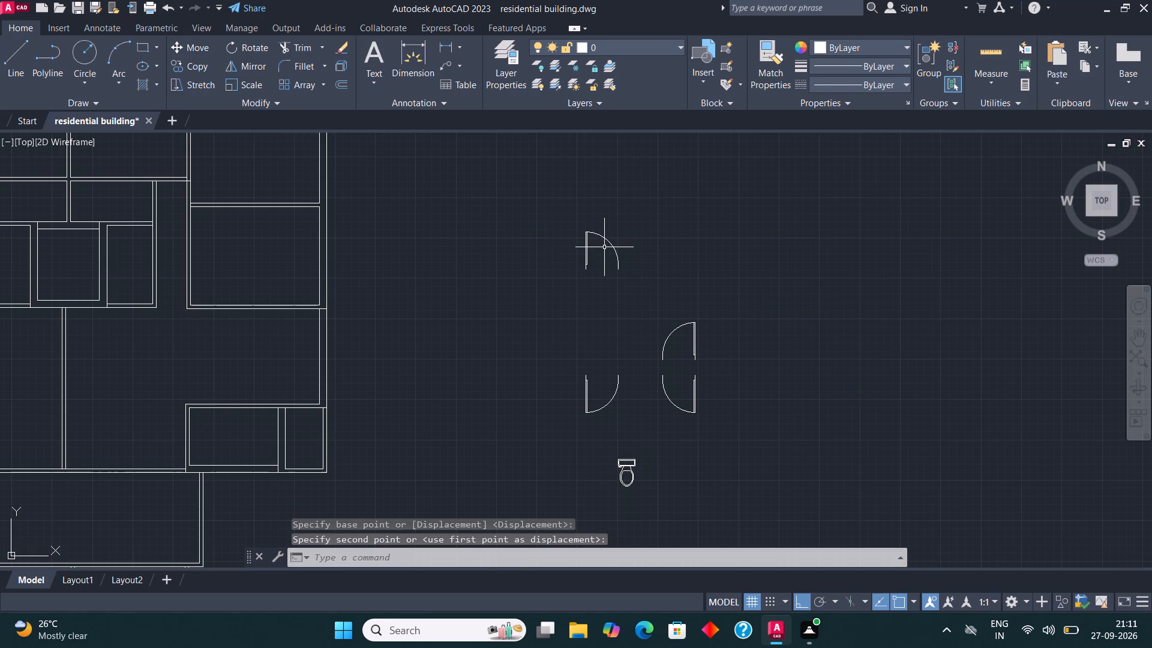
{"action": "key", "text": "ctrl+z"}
Copy the upper-left door of the set straight up into clear space, keeping only one copy.
{"action": "left_click", "coordinate": [595, 320]}
{"action": "left_click", "coordinate": [557, 337]}
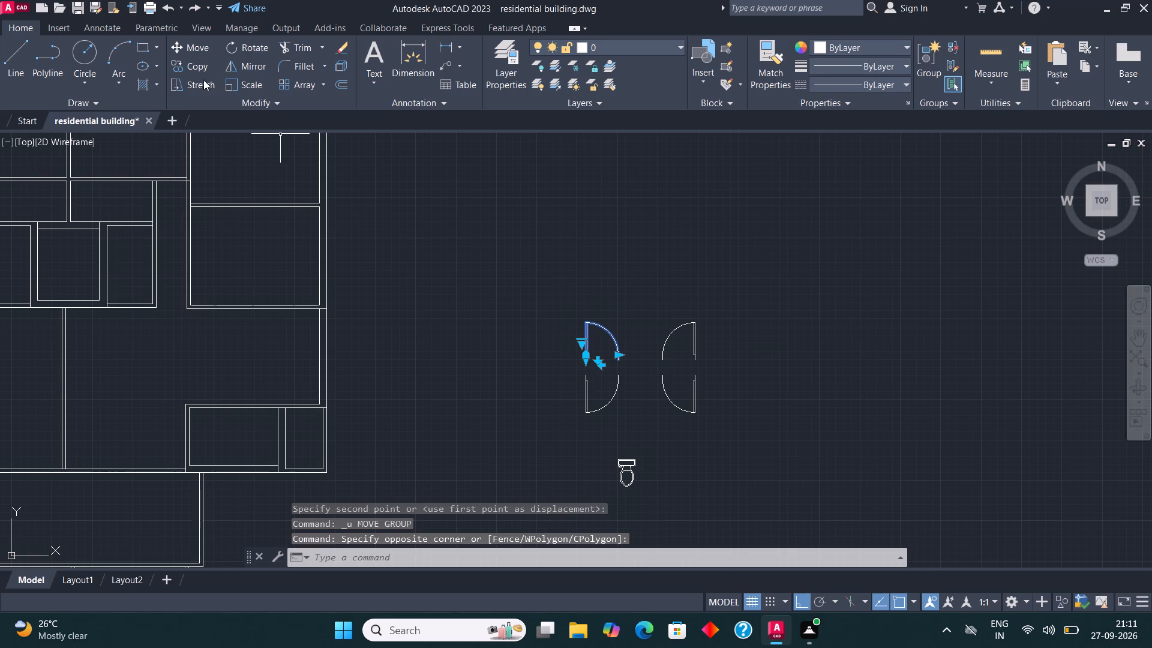
{"action": "left_click", "coordinate": [193, 65]}
{"action": "left_click", "coordinate": [593, 329]}
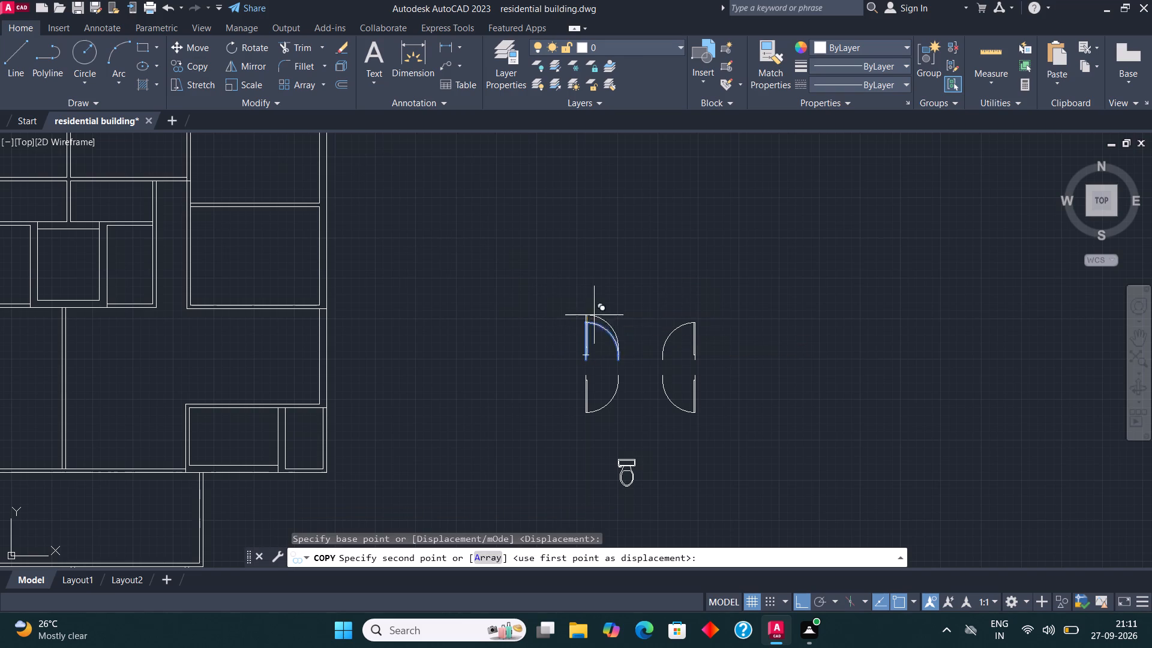
{"action": "scroll", "coordinate": [590, 304], "scroll_direction": "down", "scroll_amount": 3}
{"action": "scroll", "coordinate": [590, 269], "scroll_direction": "up", "scroll_amount": 3}
{"action": "left_click", "coordinate": [583, 292]}
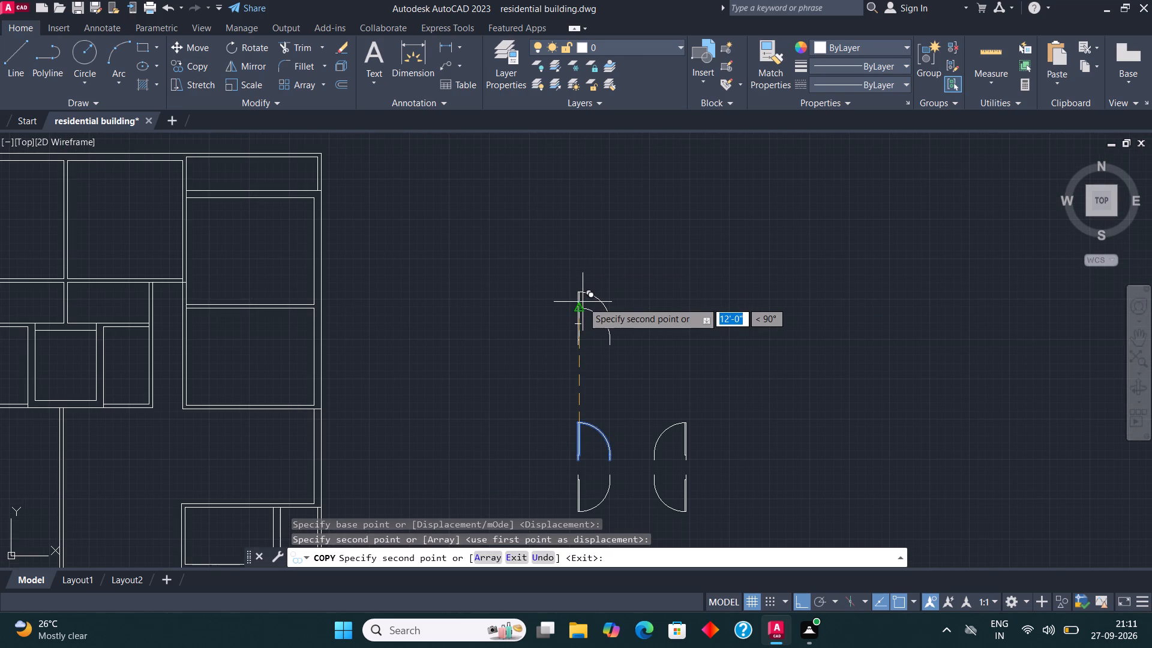
{"action": "left_click", "coordinate": [583, 302]}
{"action": "key", "text": "ctrl+z"}
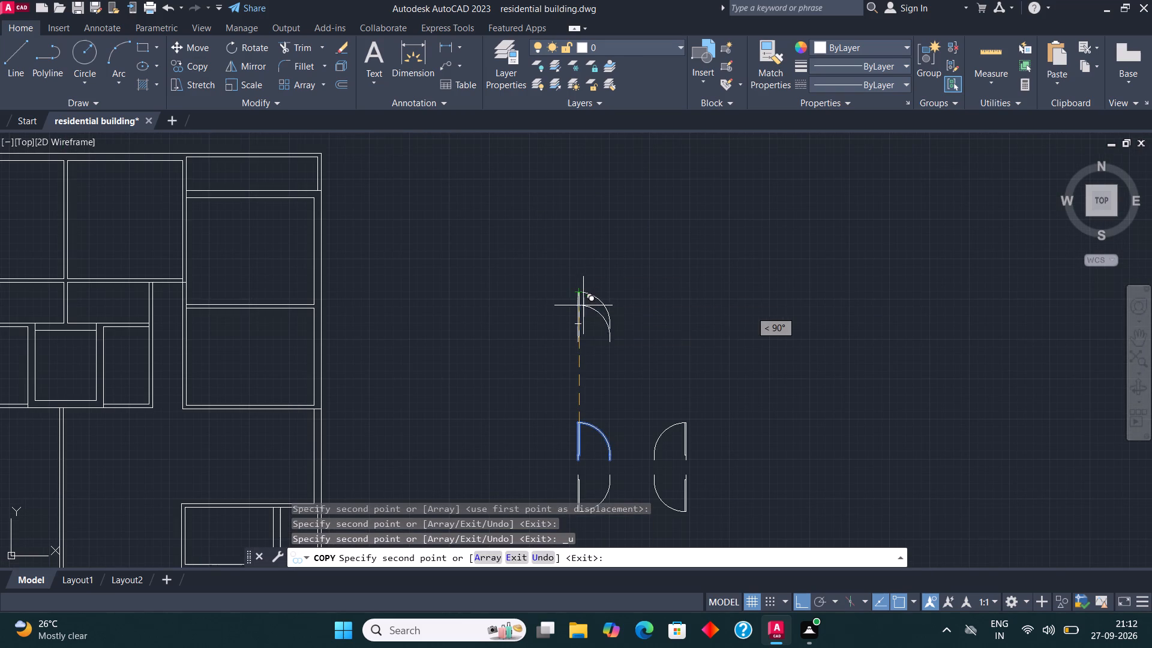
{"action": "key", "text": "Escape"}
Rotate the copied door above the set by 90 degrees so its leaf lies horizontal.
{"action": "left_click", "coordinate": [590, 305]}
{"action": "left_click", "coordinate": [547, 272]}
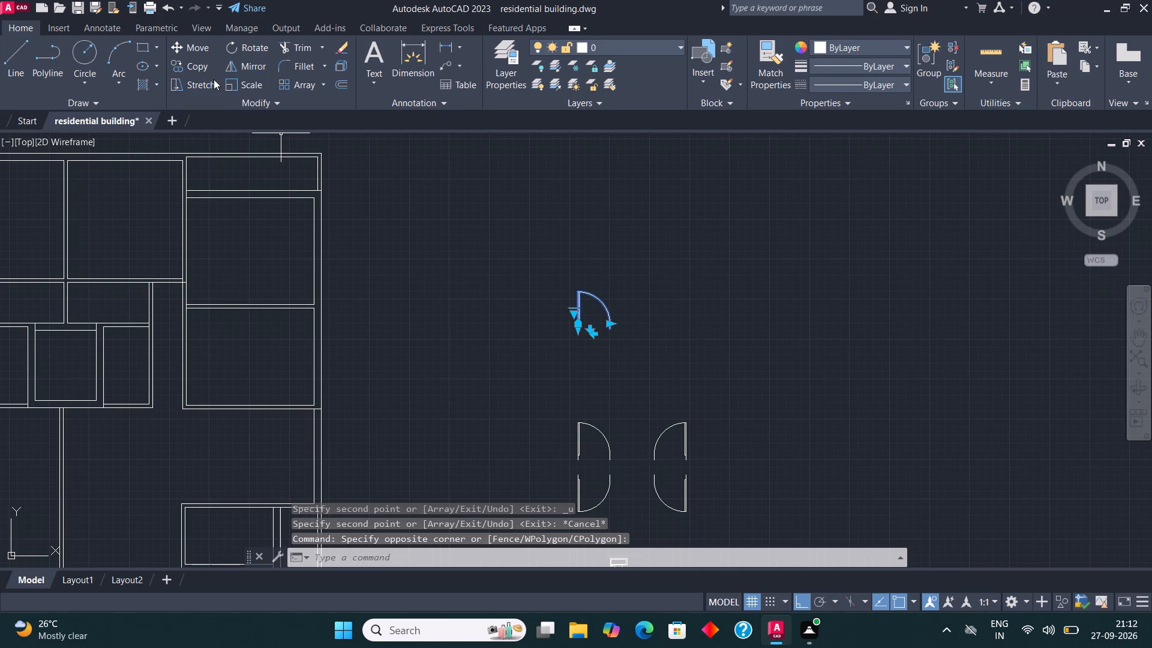
{"action": "left_click", "coordinate": [246, 50]}
{"action": "left_click", "coordinate": [594, 316]}
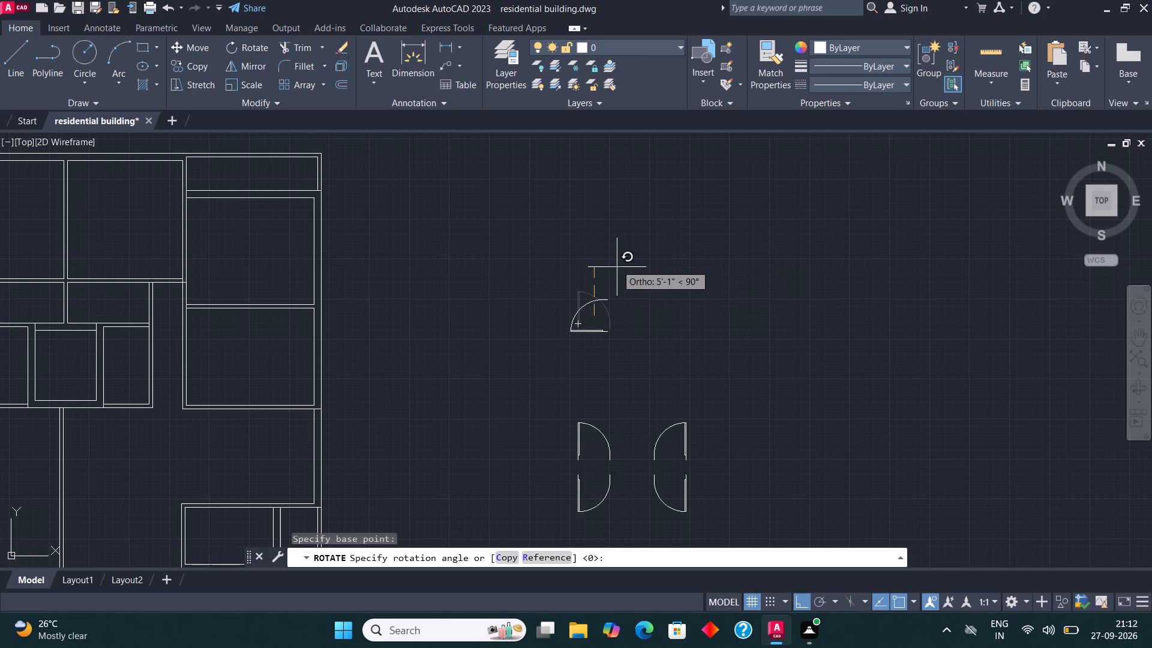
{"action": "left_click", "coordinate": [610, 258]}
Mirror the rotated door across a horizontal line just above it, keeping the original.
{"action": "left_click", "coordinate": [598, 305]}
{"action": "left_click", "coordinate": [590, 290]}
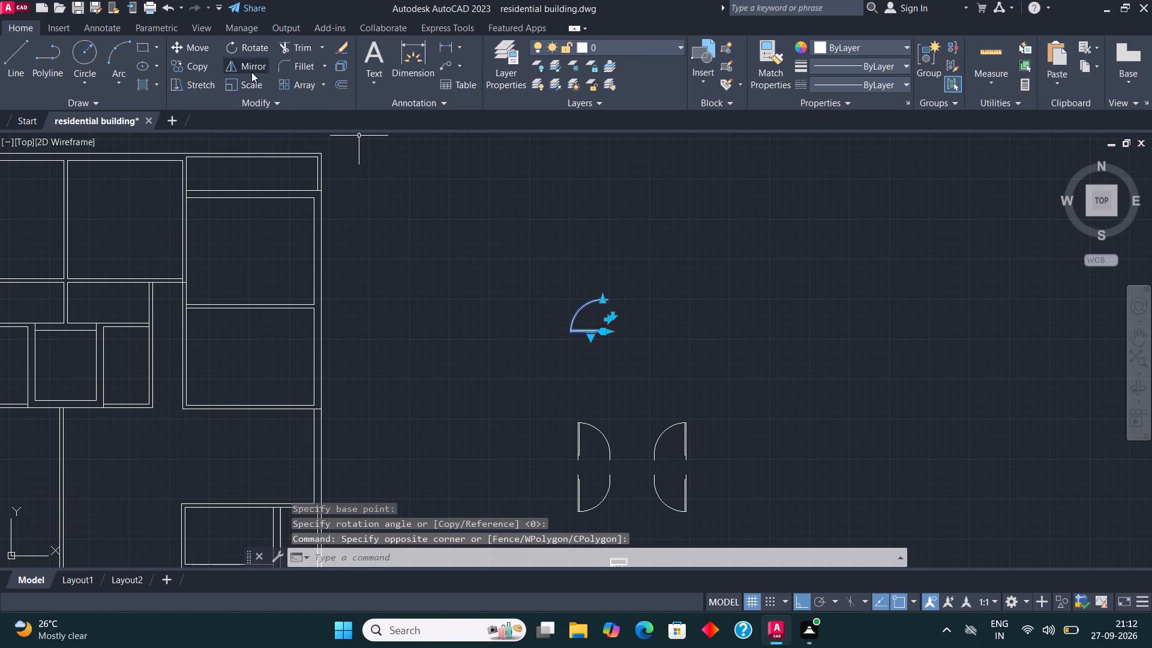
{"action": "left_click", "coordinate": [249, 67]}
{"action": "left_click", "coordinate": [595, 283]}
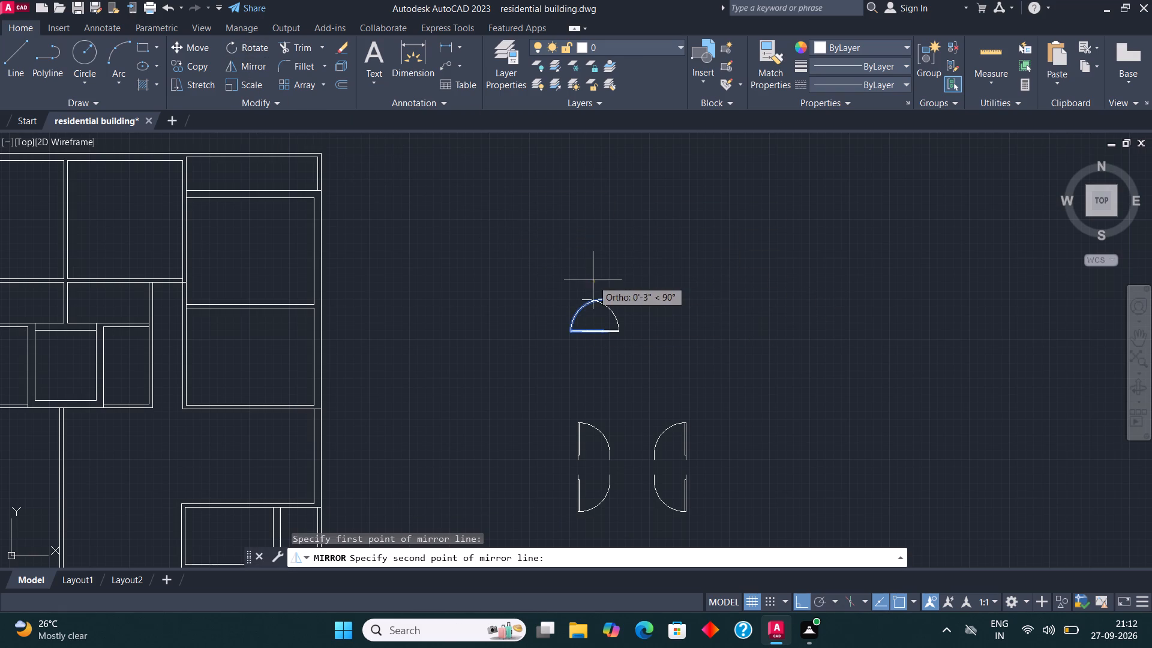
{"action": "left_click", "coordinate": [593, 283]}
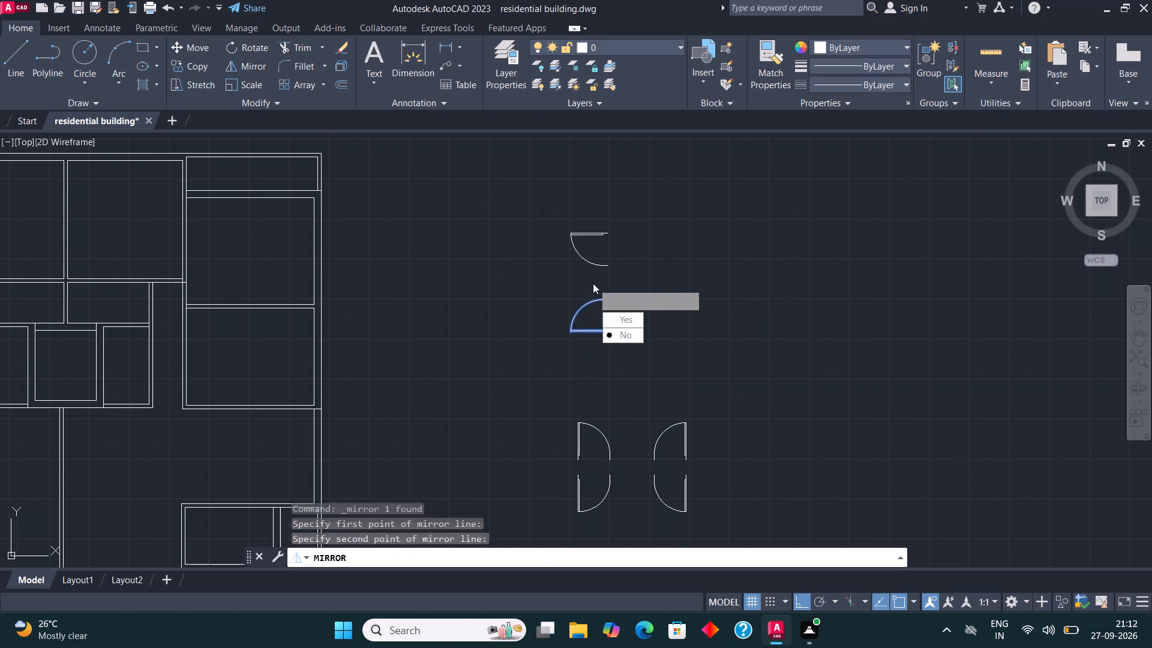
{"action": "left_click_drag", "start_coordinate": [633, 334], "coordinate": [593, 283]}
{"action": "left_click", "coordinate": [592, 282]}
{"action": "left_click", "coordinate": [621, 316]}
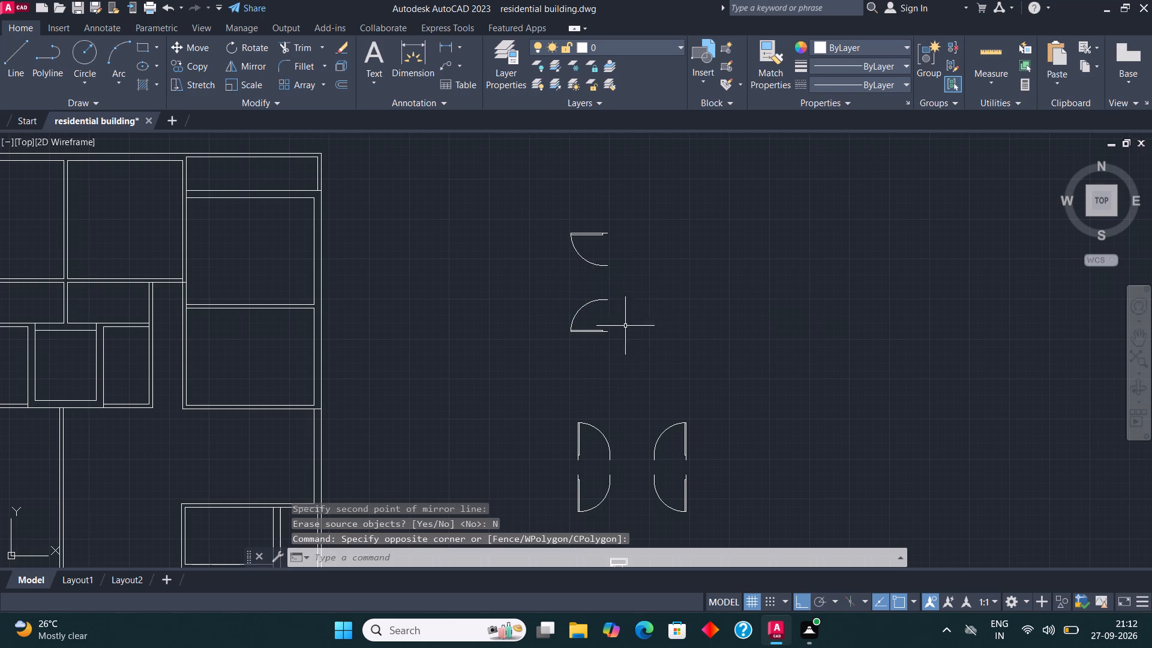
Mirror the two horizontal-leaf doors across a vertical line beside them, keeping the originals, to make a second set of four orientations.
{"action": "left_click_drag", "start_coordinate": [630, 334], "coordinate": [627, 328]}
{"action": "left_click", "coordinate": [584, 260]}
{"action": "left_click", "coordinate": [253, 68]}
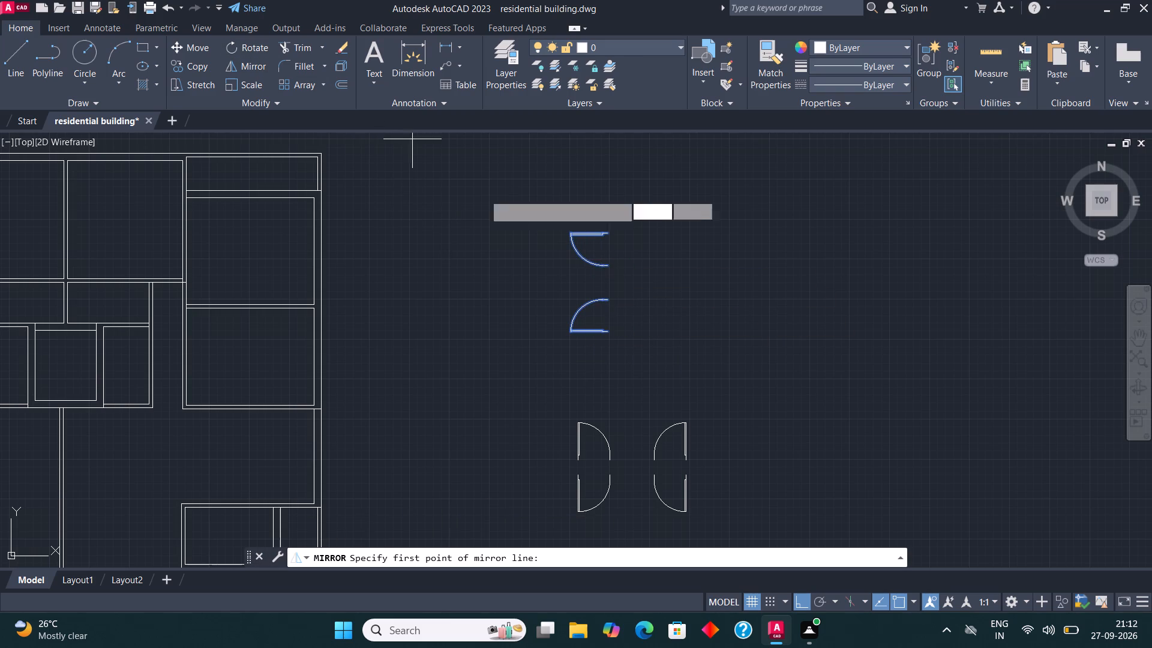
{"action": "left_click", "coordinate": [645, 281]}
{"action": "left_click", "coordinate": [645, 322]}
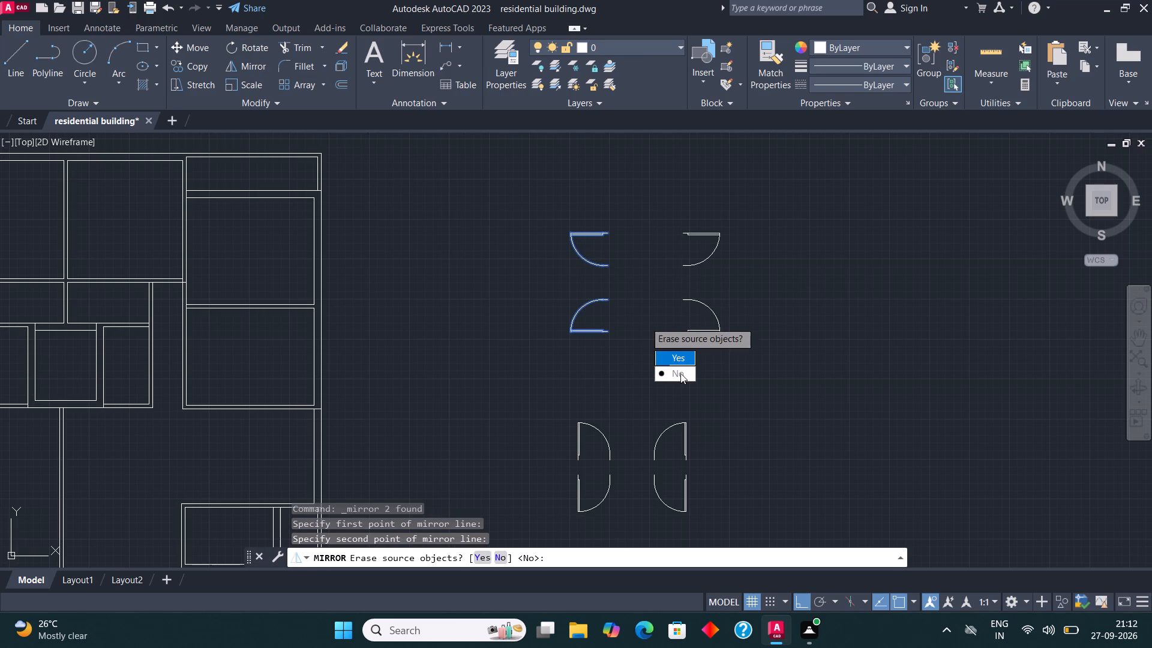
{"action": "left_click_drag", "start_coordinate": [682, 374], "coordinate": [645, 322]}
Copy the upper-right door of the lower set, with Ortho off, into the wall below the plan's top-left narrow room, near its right end.
{"action": "scroll", "coordinate": [779, 289], "scroll_direction": "down", "scroll_amount": 2}
{"action": "scroll", "coordinate": [728, 361], "scroll_direction": "up", "scroll_amount": 1}
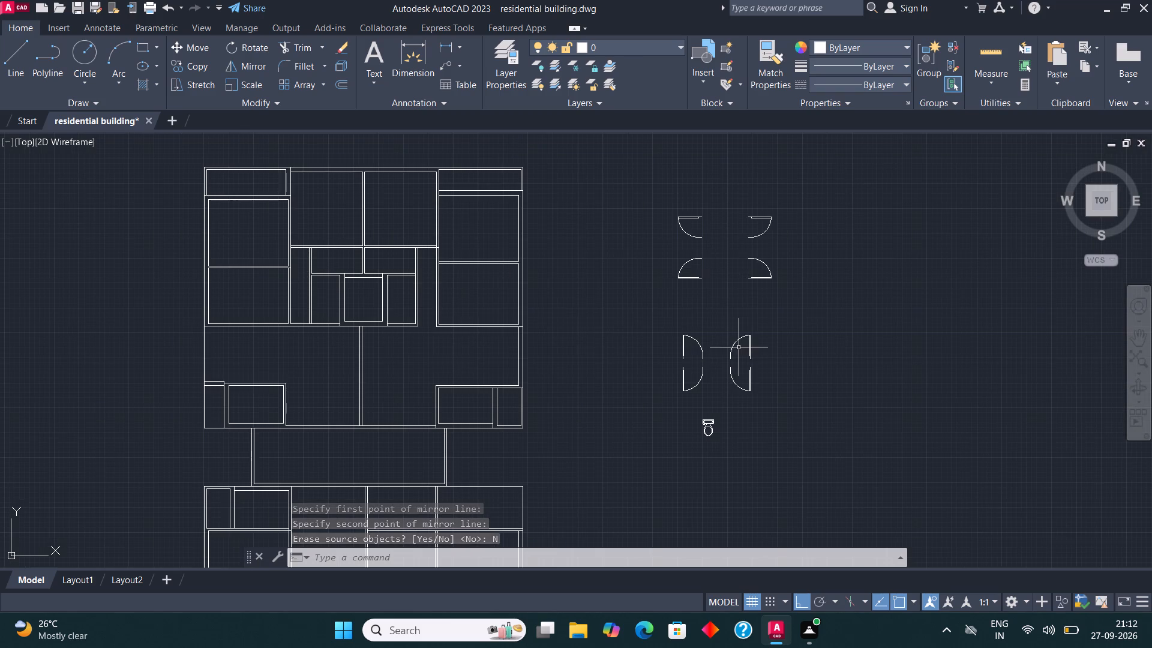
{"action": "left_click", "coordinate": [749, 352]}
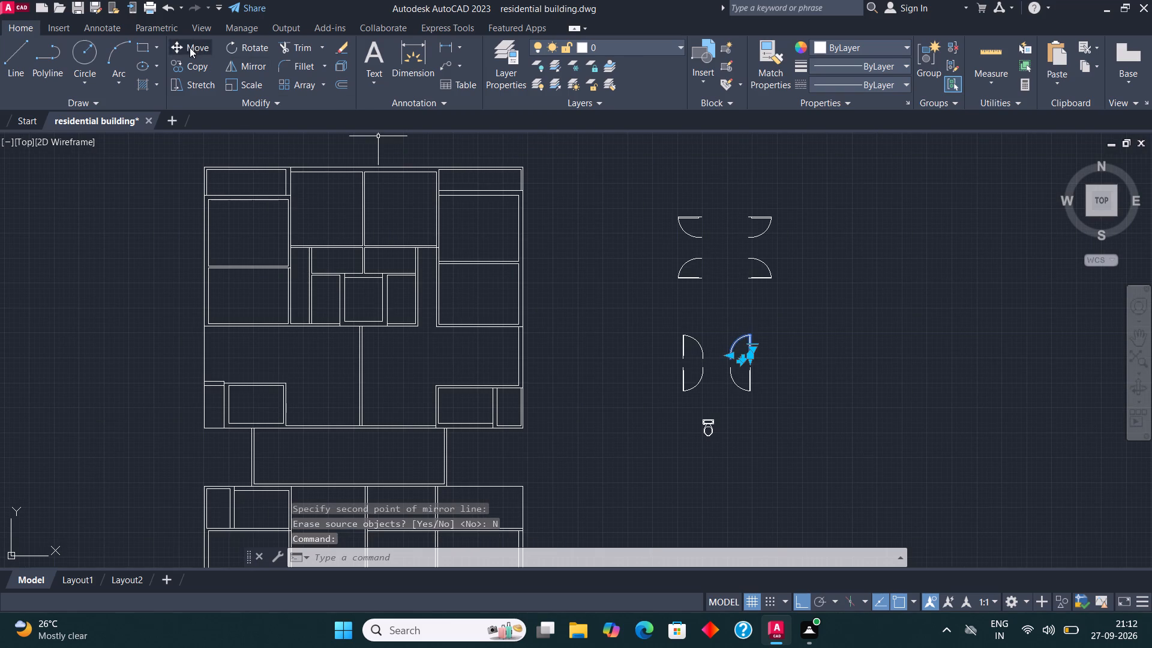
{"action": "left_click", "coordinate": [194, 68]}
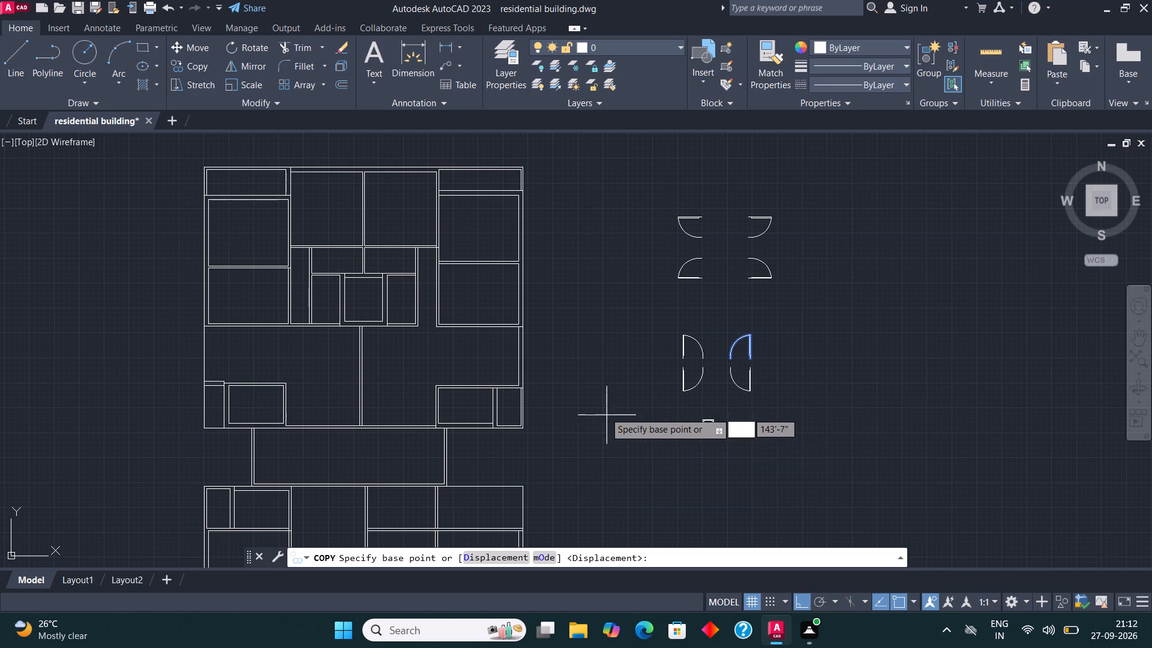
{"action": "left_click", "coordinate": [751, 358]}
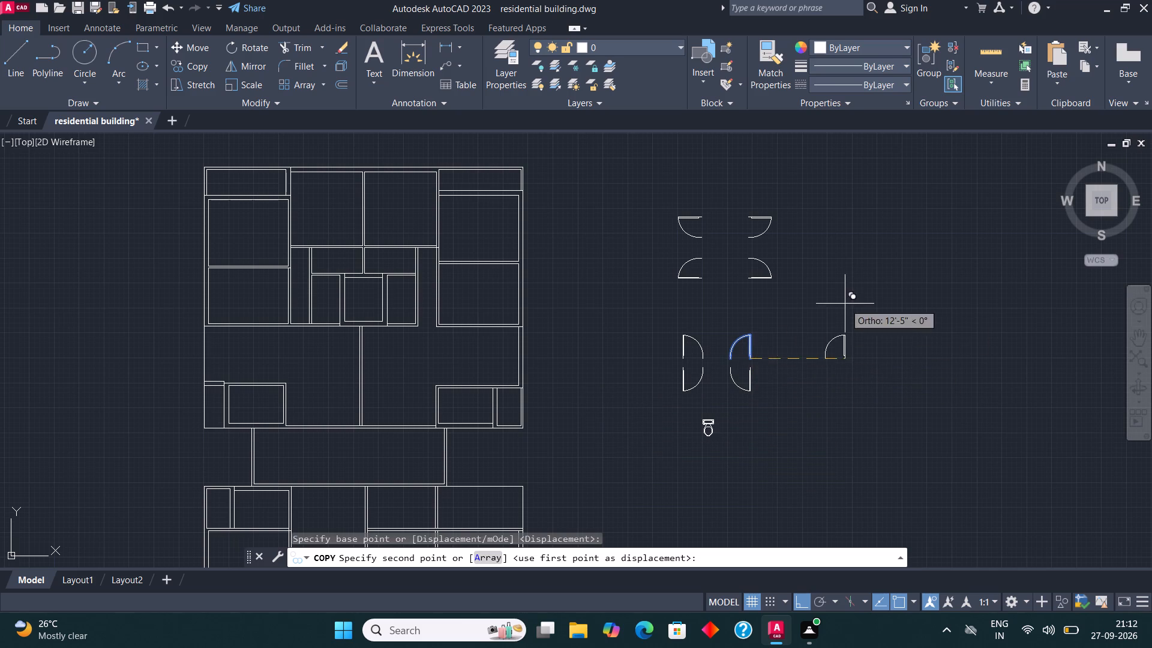
{"action": "scroll", "coordinate": [844, 343], "scroll_direction": "down", "scroll_amount": 1}
{"action": "key", "text": "F8"}
{"action": "scroll", "coordinate": [842, 353], "scroll_direction": "down", "scroll_amount": 1}
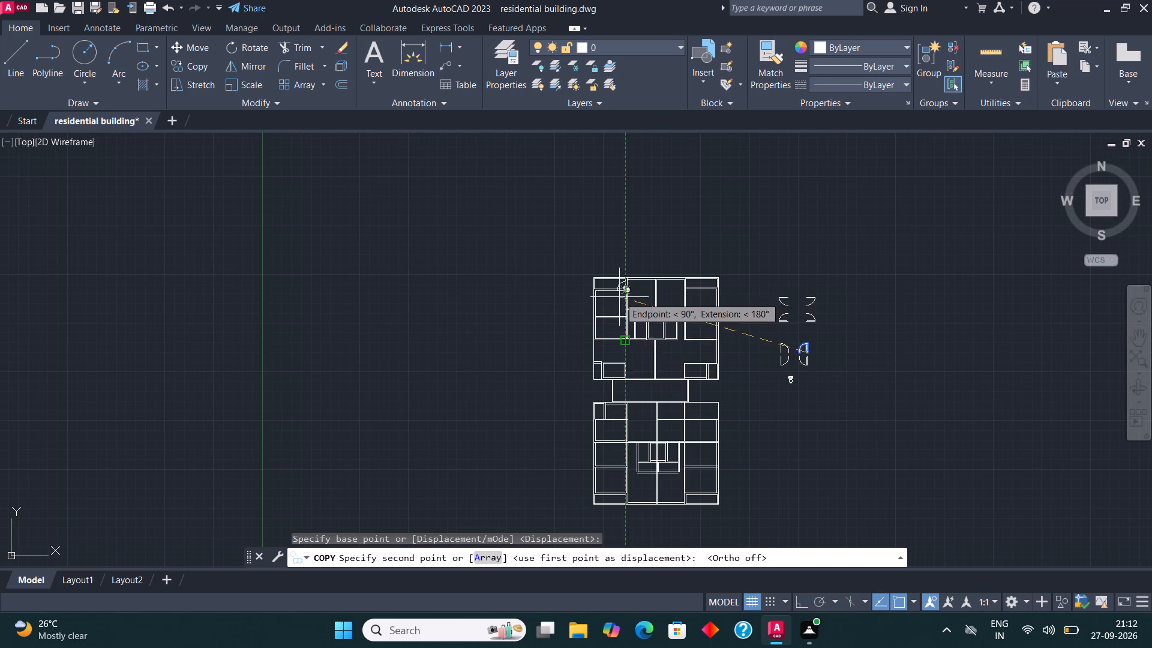
{"action": "scroll", "coordinate": [619, 296], "scroll_direction": "up", "scroll_amount": 5}
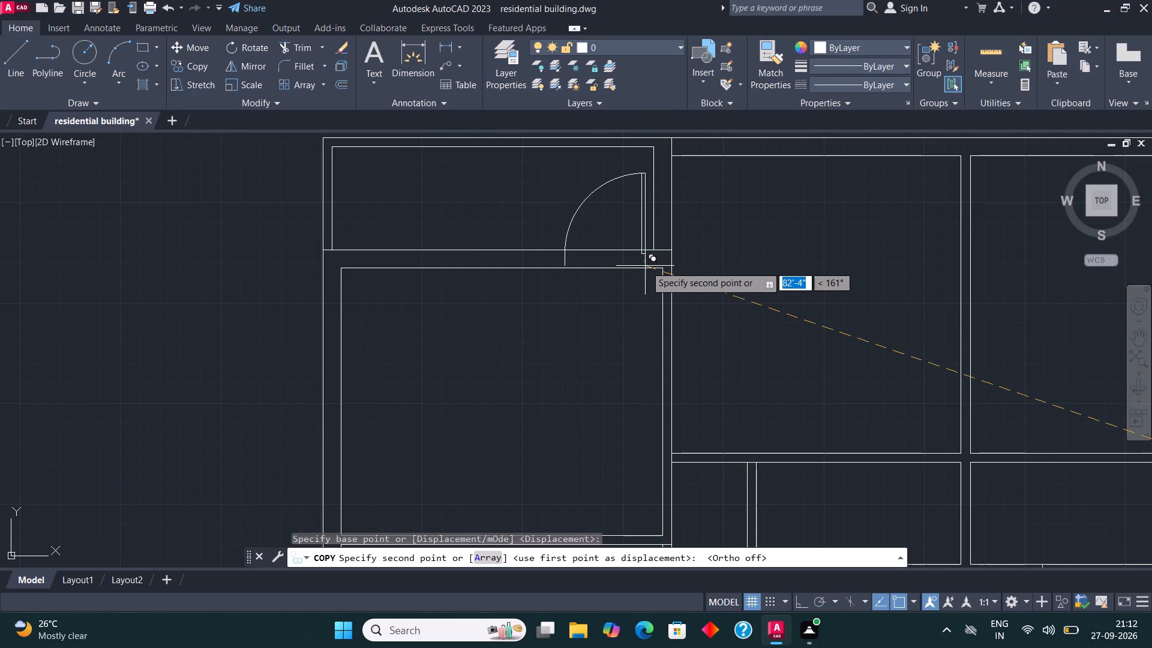
{"action": "left_click", "coordinate": [647, 266]}
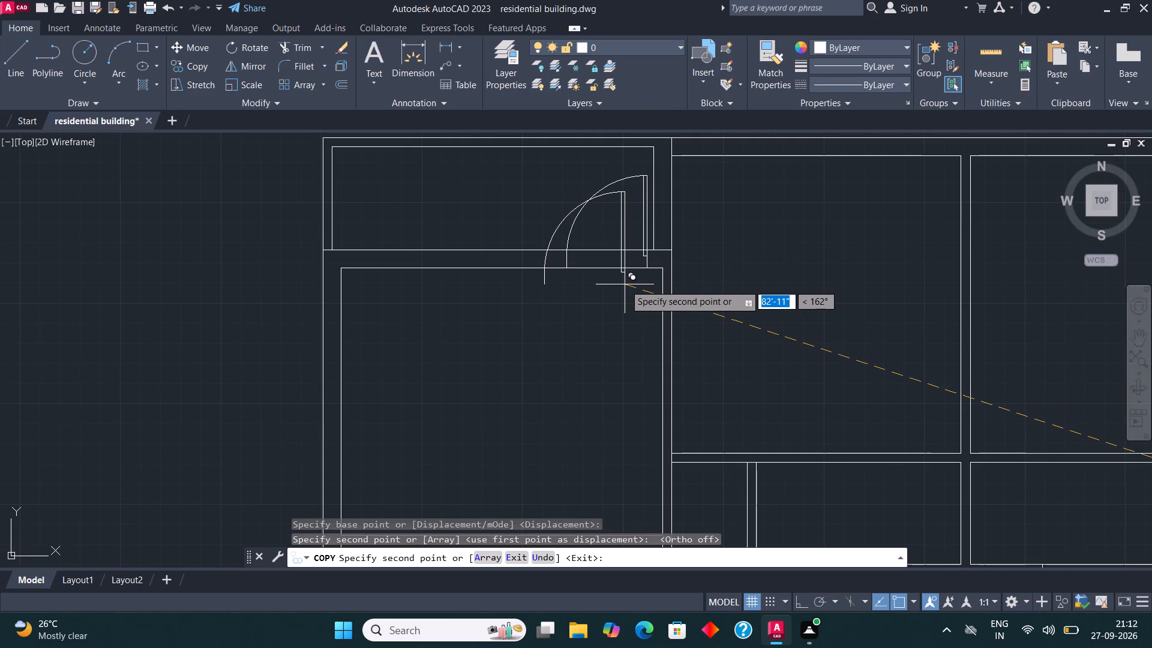
Place another copy of that door in the bottom wall of the upper block's top-middle-right room, at its right corner, and end copying.
{"action": "scroll", "coordinate": [618, 302], "scroll_direction": "down", "scroll_amount": 2}
{"action": "scroll", "coordinate": [883, 370], "scroll_direction": "up", "scroll_amount": 1}
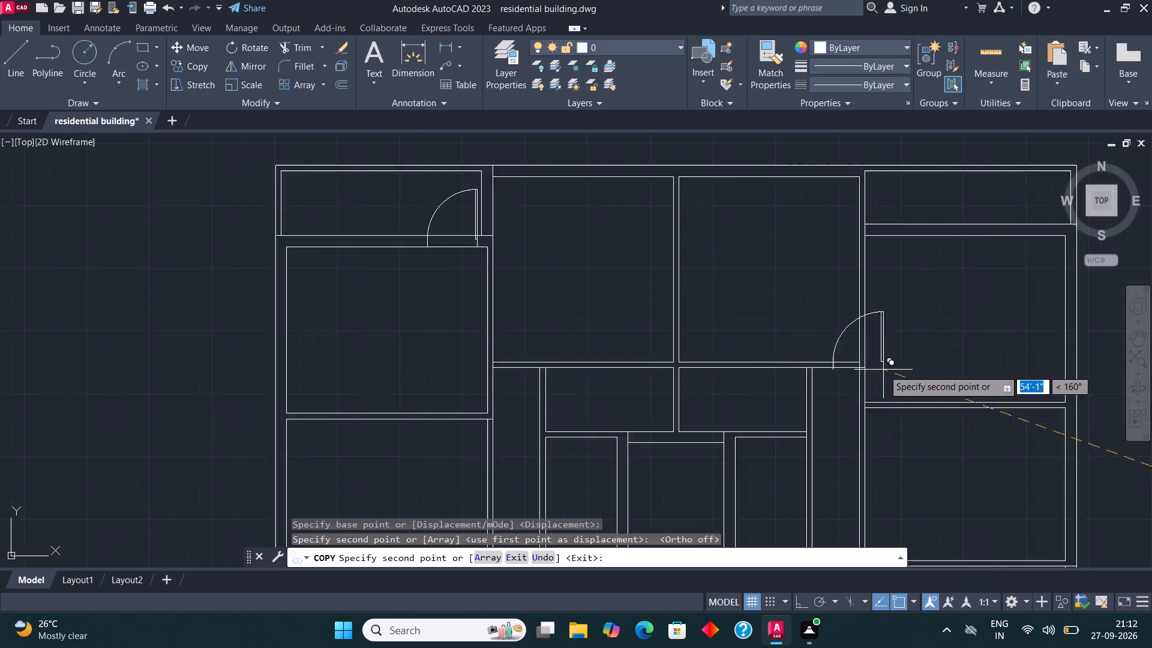
{"action": "scroll", "coordinate": [883, 370], "scroll_direction": "up", "scroll_amount": 3}
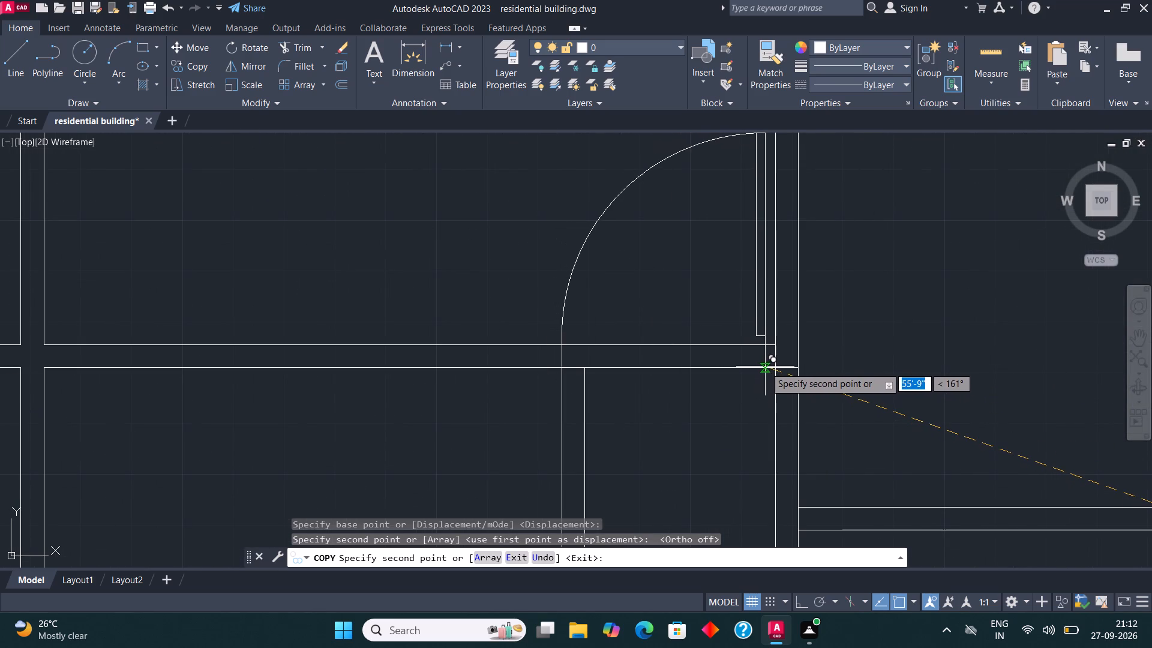
{"action": "left_click", "coordinate": [768, 367]}
{"action": "scroll", "coordinate": [564, 329], "scroll_direction": "down", "scroll_amount": 2}
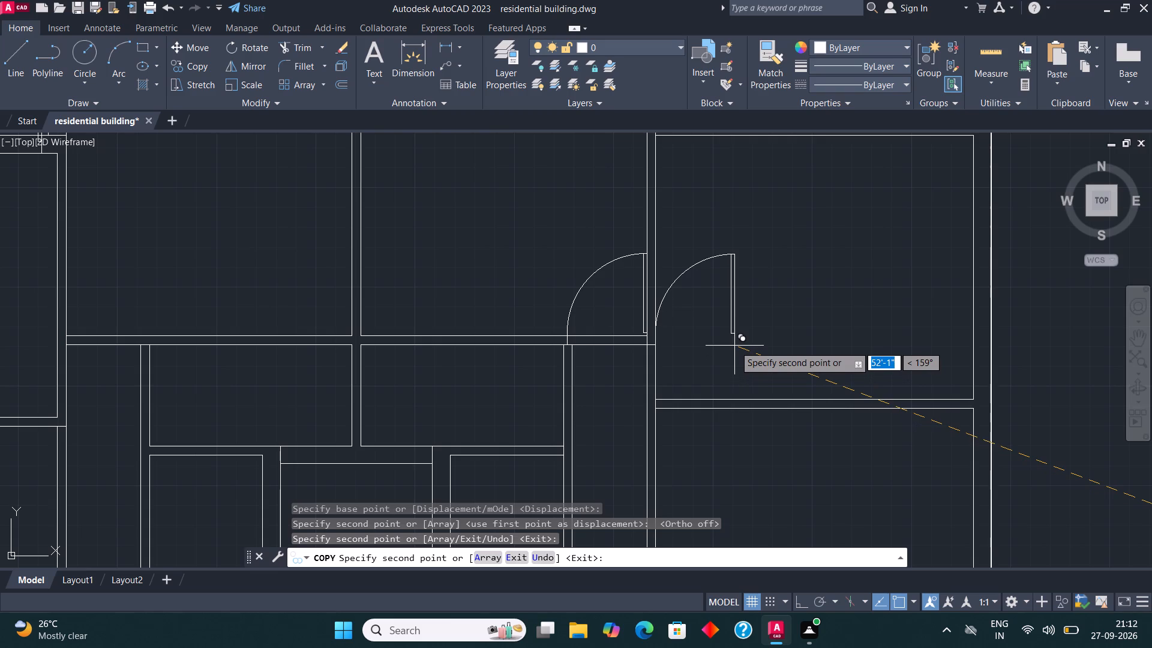
{"action": "scroll", "coordinate": [733, 348], "scroll_direction": "down", "scroll_amount": 2}
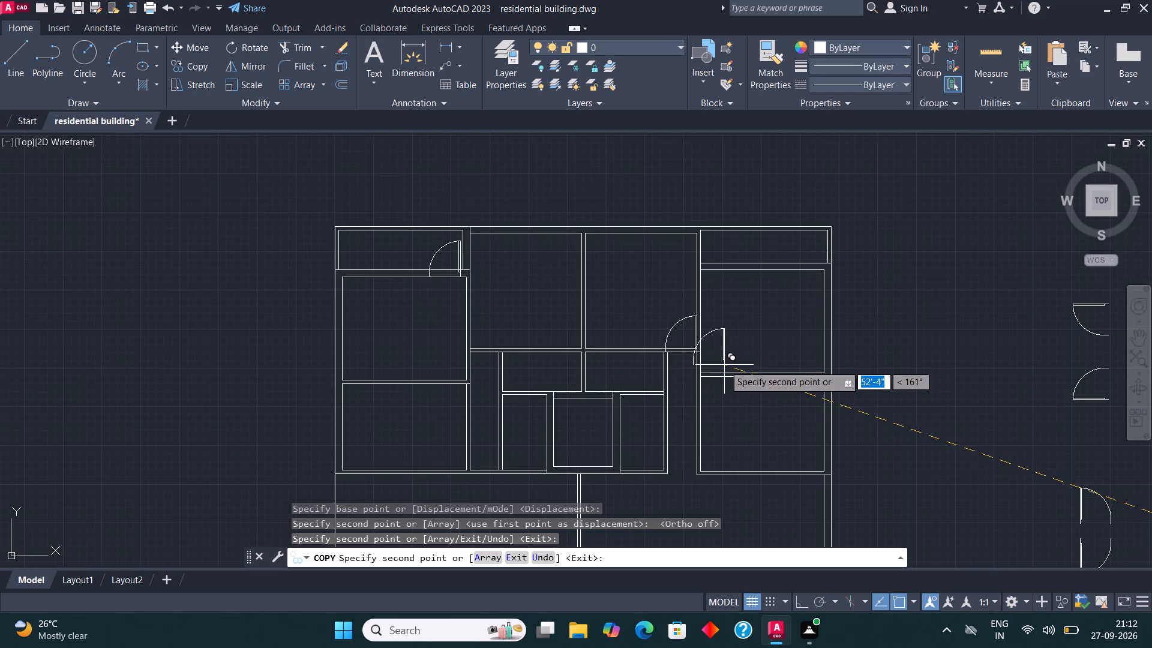
{"action": "scroll", "coordinate": [671, 378], "scroll_direction": "down", "scroll_amount": 1}
{"action": "scroll", "coordinate": [732, 416], "scroll_direction": "up", "scroll_amount": 1}
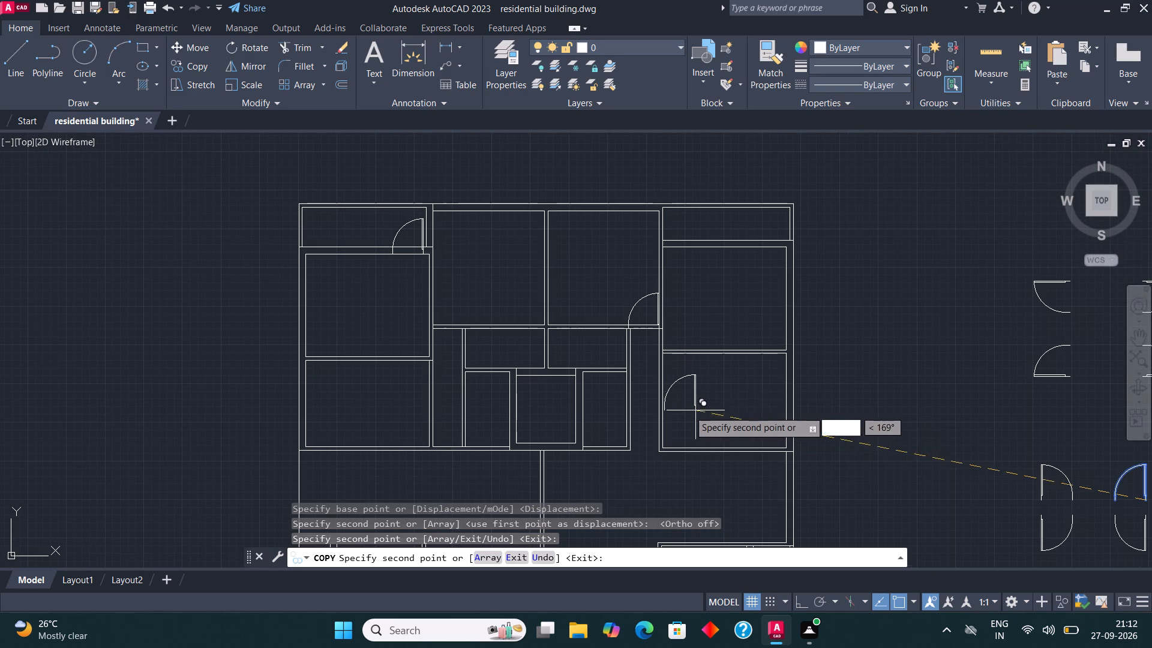
{"action": "key", "text": "Escape"}
Scale down the door in the top-middle-right room freehand about its lower-right corner so it is slightly narrower.
{"action": "scroll", "coordinate": [638, 305], "scroll_direction": "up", "scroll_amount": 2}
{"action": "left_click", "coordinate": [635, 305]}
{"action": "left_click", "coordinate": [595, 280]}
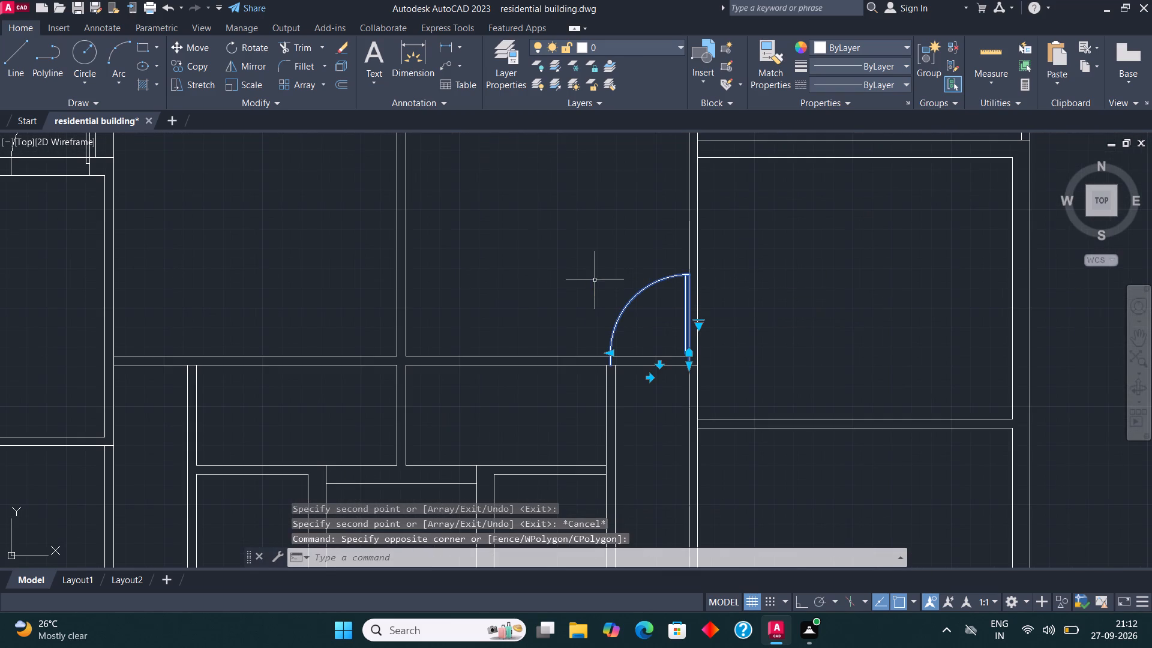
{"action": "left_click", "coordinate": [242, 88]}
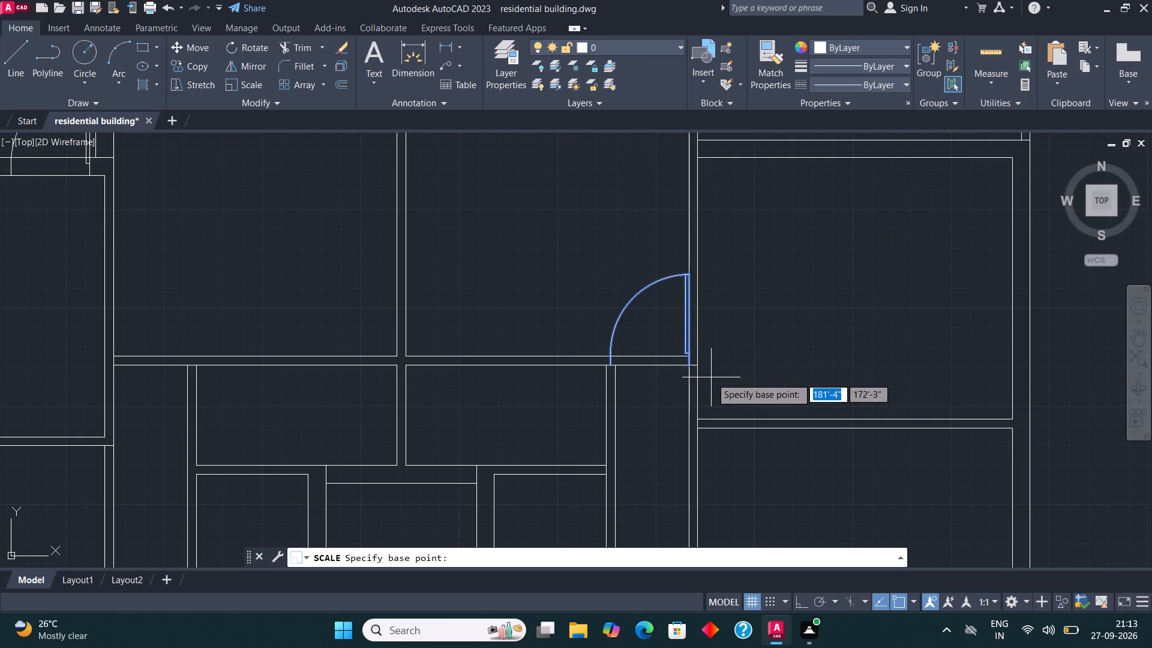
{"action": "left_click", "coordinate": [684, 364]}
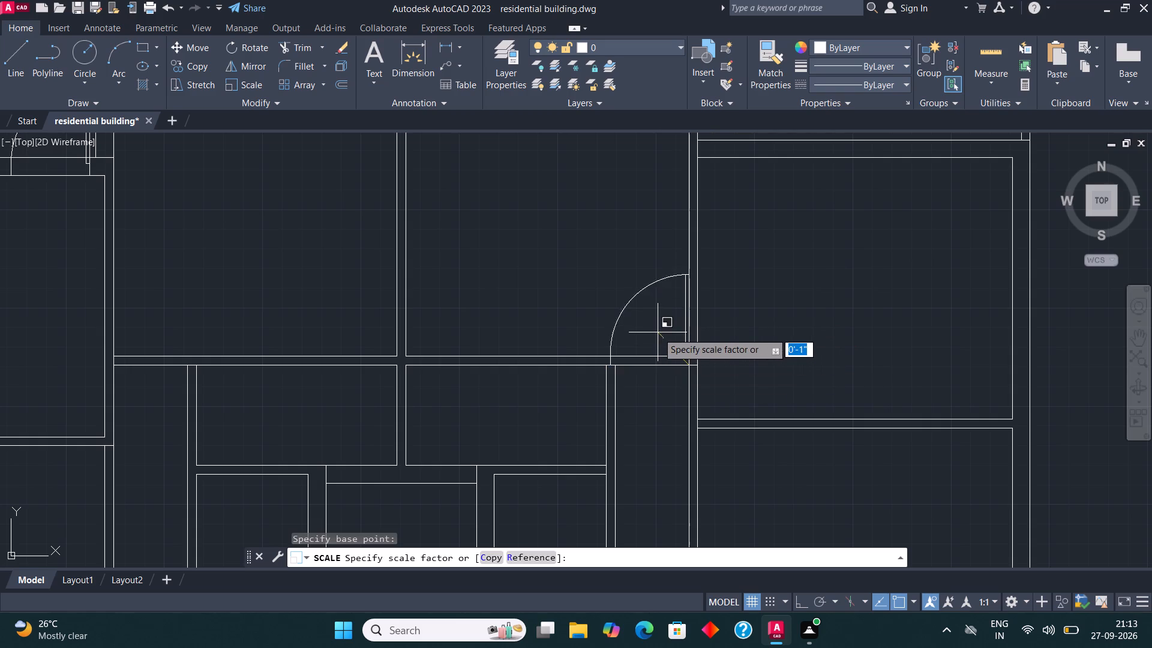
{"action": "left_click", "coordinate": [661, 338]}
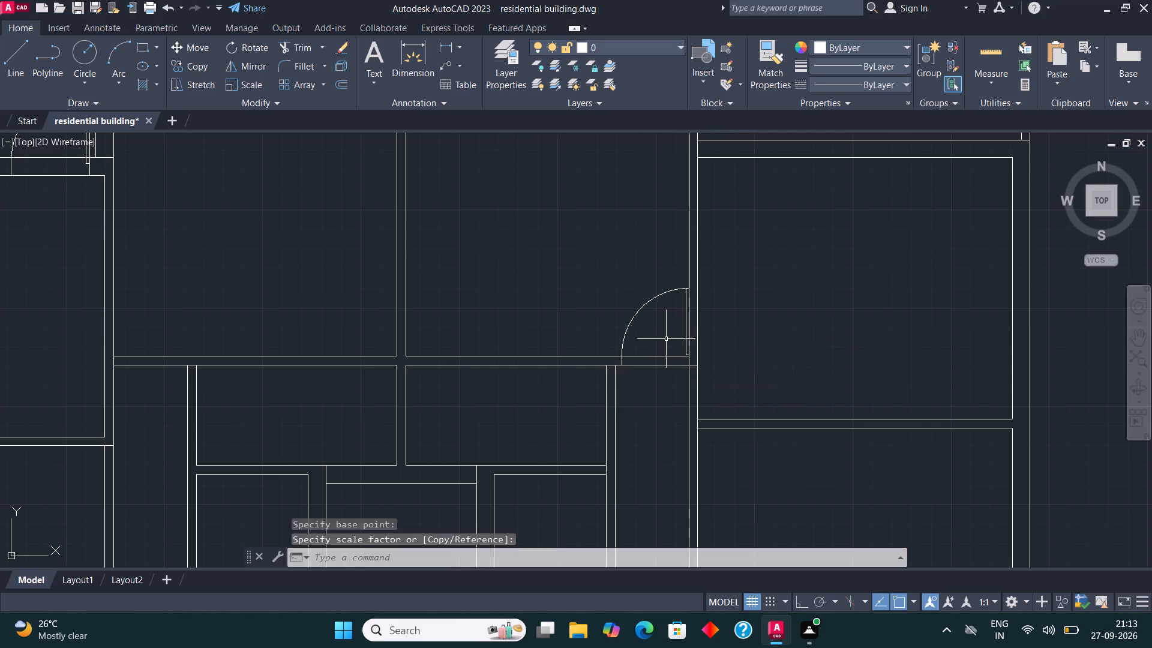
Move the scaled door slightly left along the bottom wall so its leaf stands clear of the adjoining vertical wall.
{"action": "left_click", "coordinate": [644, 310]}
{"action": "left_click", "coordinate": [187, 51]}
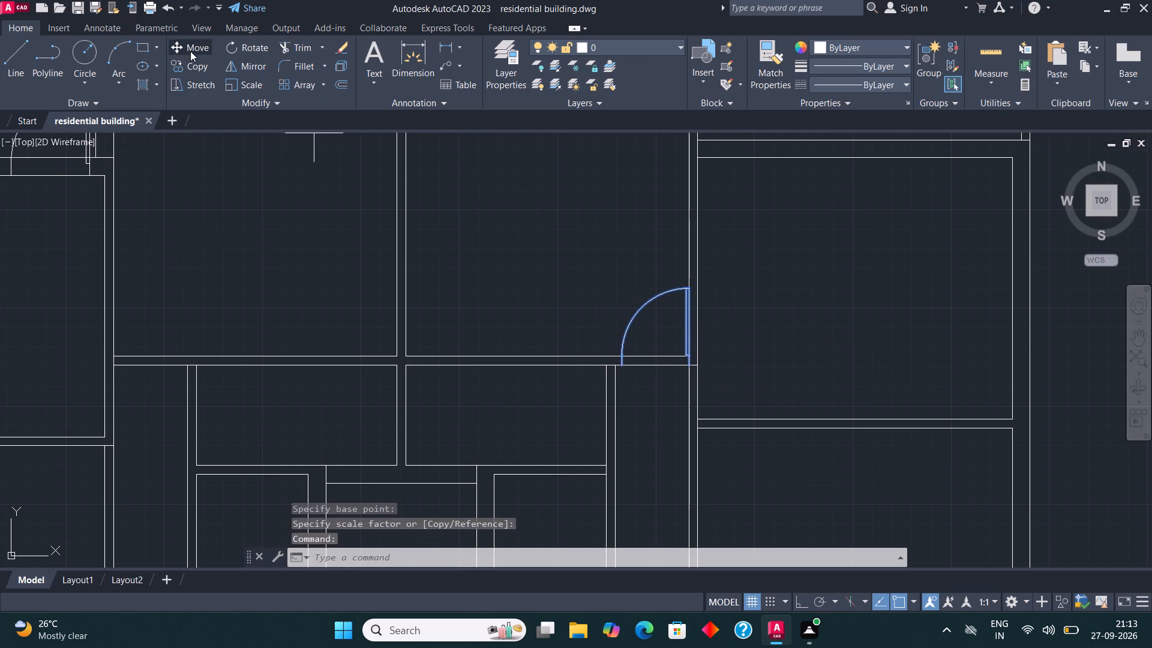
{"action": "scroll", "coordinate": [688, 367], "scroll_direction": "up", "scroll_amount": 2}
{"action": "left_click", "coordinate": [688, 365]}
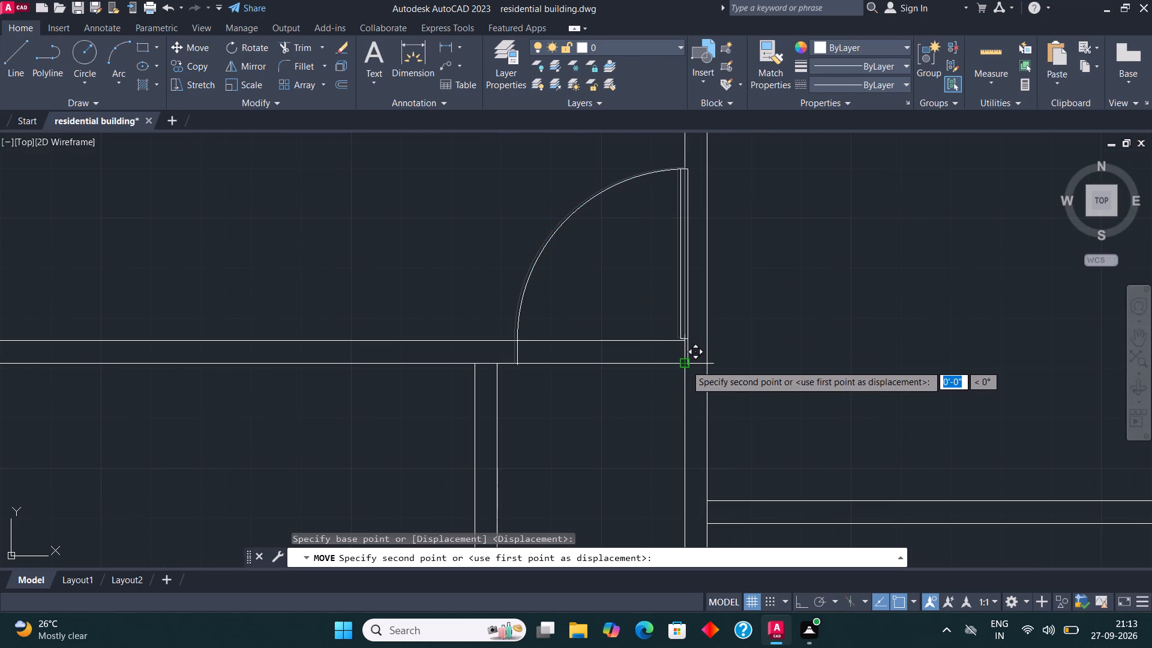
{"action": "left_click", "coordinate": [677, 365]}
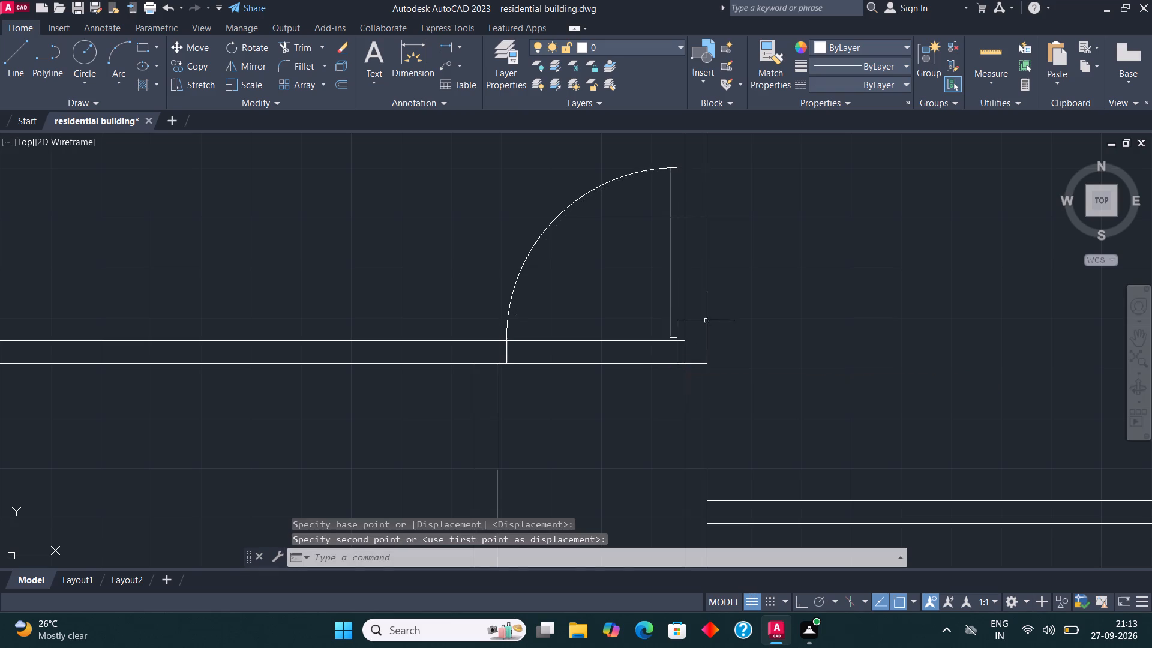
{"action": "scroll", "coordinate": [704, 318], "scroll_direction": "down", "scroll_amount": 4}
{"action": "key", "text": "Escape"}
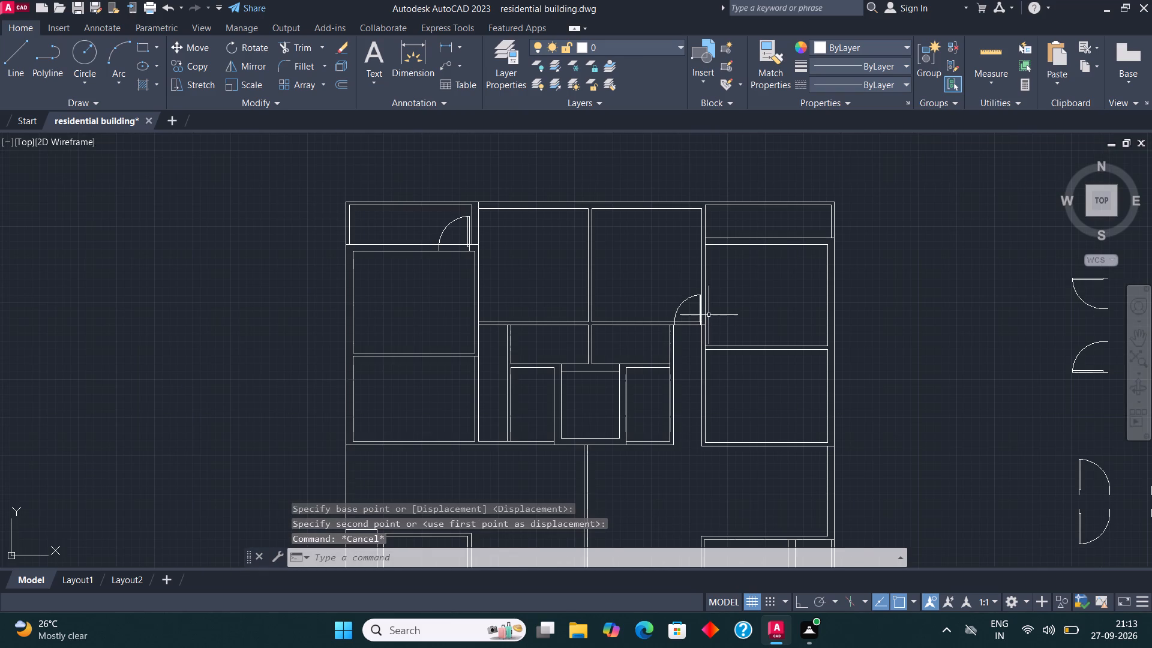
Copy the lower-left door of the horizontal-leaf set into the right wall of the upper-left bedroom, just above its bottom wall.
{"action": "scroll", "coordinate": [684, 339], "scroll_direction": "down", "scroll_amount": 1}
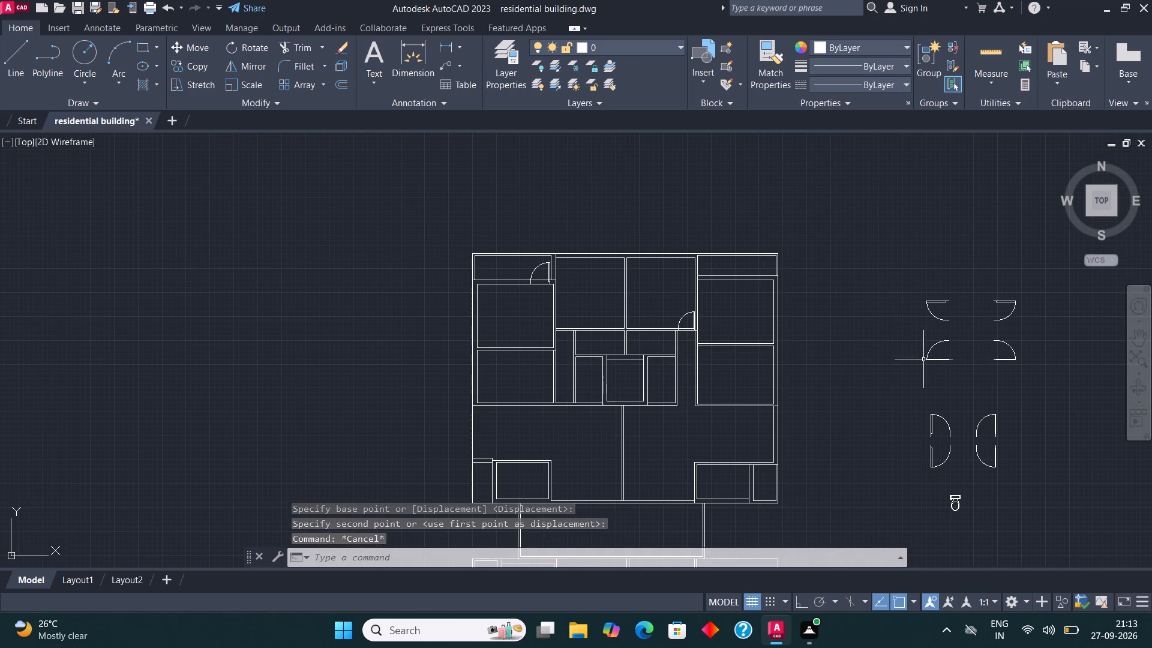
{"action": "scroll", "coordinate": [964, 362], "scroll_direction": "up", "scroll_amount": 1}
{"action": "left_click", "coordinate": [923, 358]}
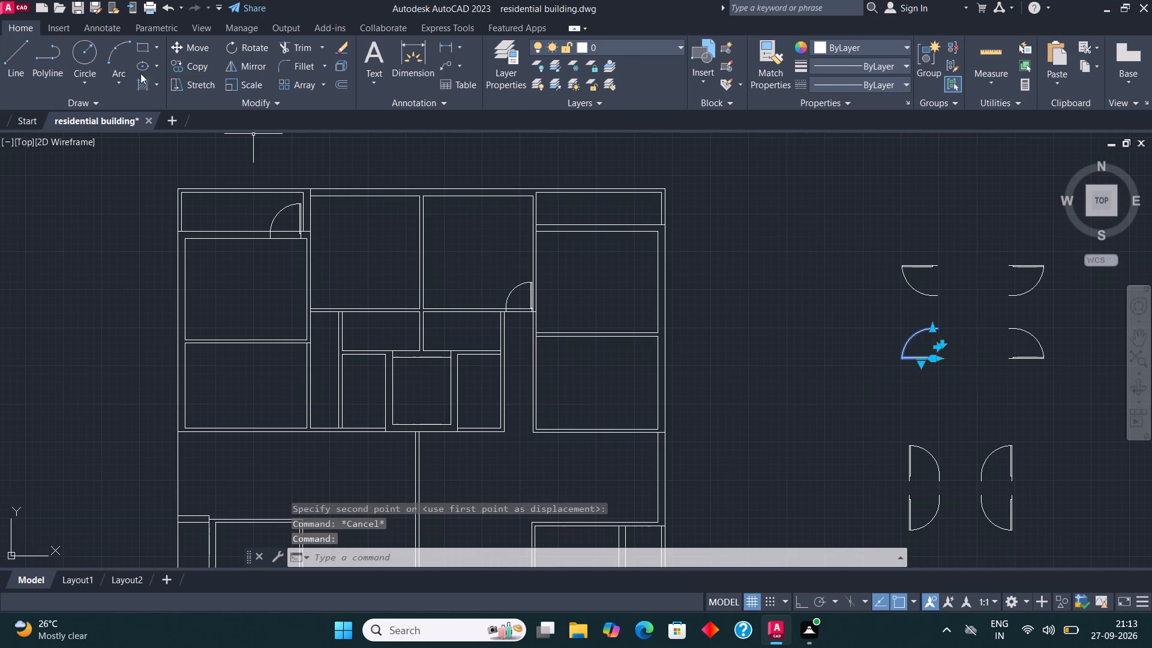
{"action": "left_click", "coordinate": [197, 68]}
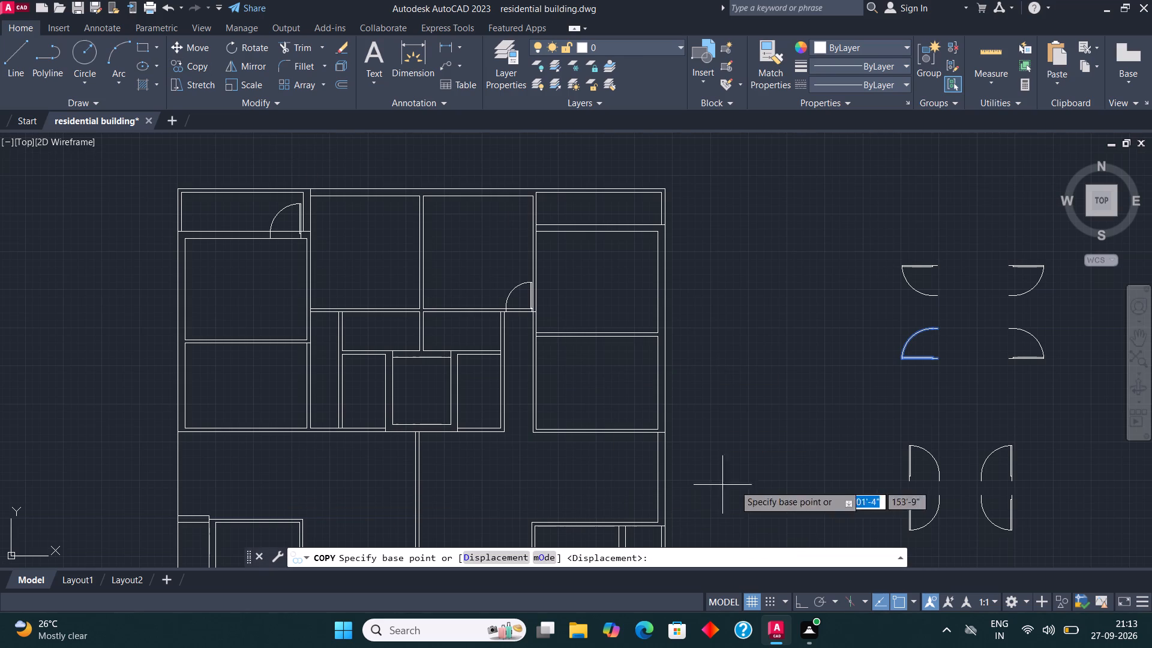
{"action": "left_click", "coordinate": [941, 362]}
{"action": "scroll", "coordinate": [953, 329], "scroll_direction": "down", "scroll_amount": 3}
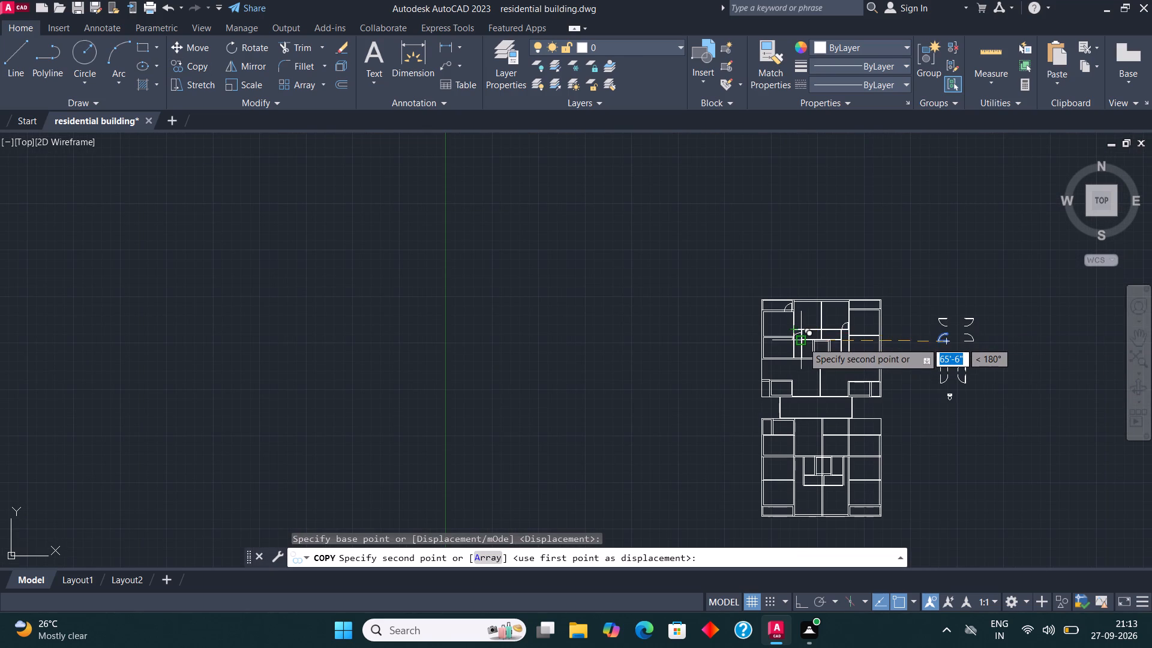
{"action": "scroll", "coordinate": [803, 342], "scroll_direction": "up", "scroll_amount": 3}
{"action": "scroll", "coordinate": [747, 319], "scroll_direction": "up", "scroll_amount": 4}
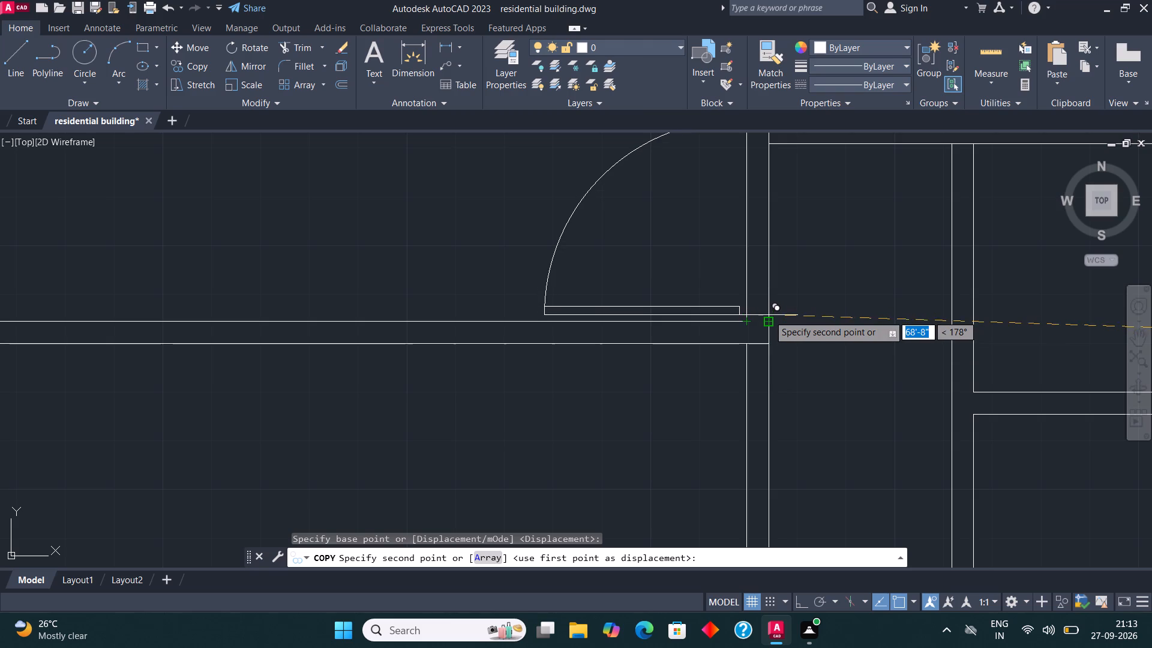
{"action": "left_click", "coordinate": [769, 315]}
Place another copy of the horizontal-leaf door in the right wall of the room directly below, near its bottom corner.
{"action": "scroll", "coordinate": [623, 328], "scroll_direction": "down", "scroll_amount": 2}
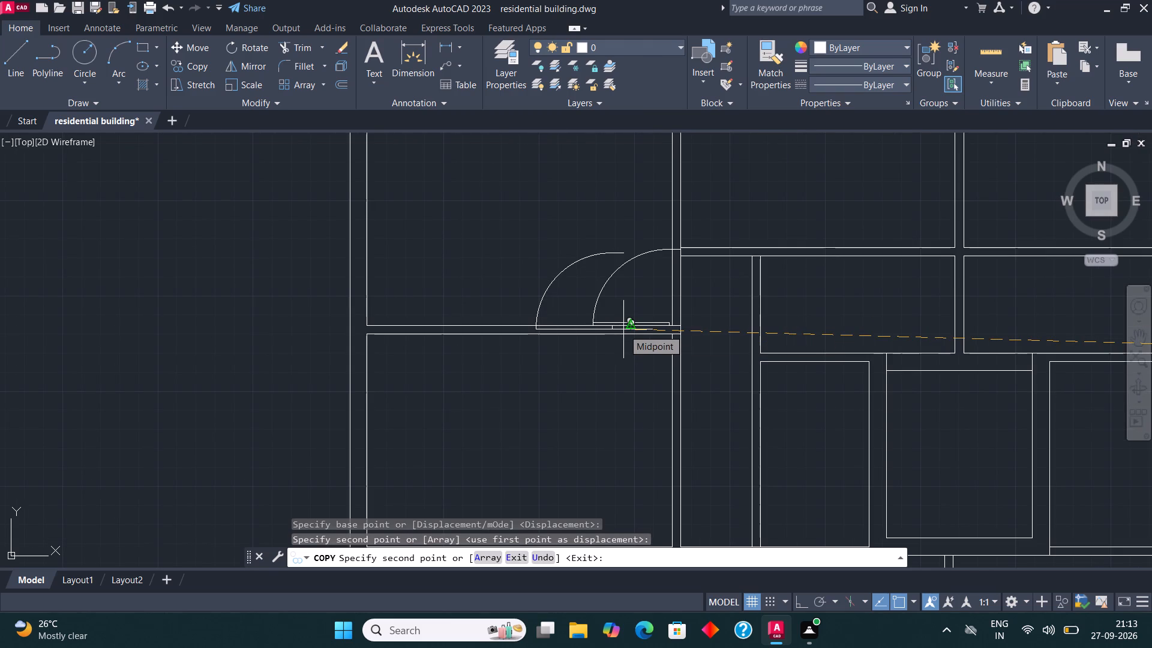
{"action": "scroll", "coordinate": [642, 330], "scroll_direction": "down", "scroll_amount": 1}
{"action": "scroll", "coordinate": [665, 452], "scroll_direction": "up", "scroll_amount": 3}
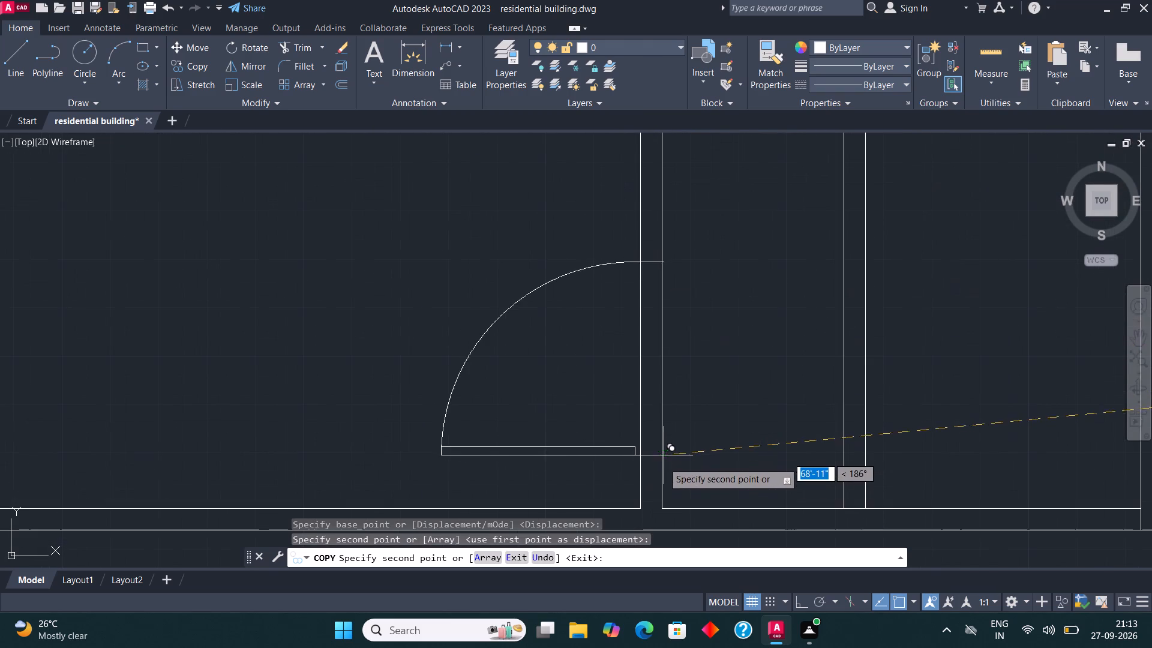
{"action": "left_click", "coordinate": [662, 498]}
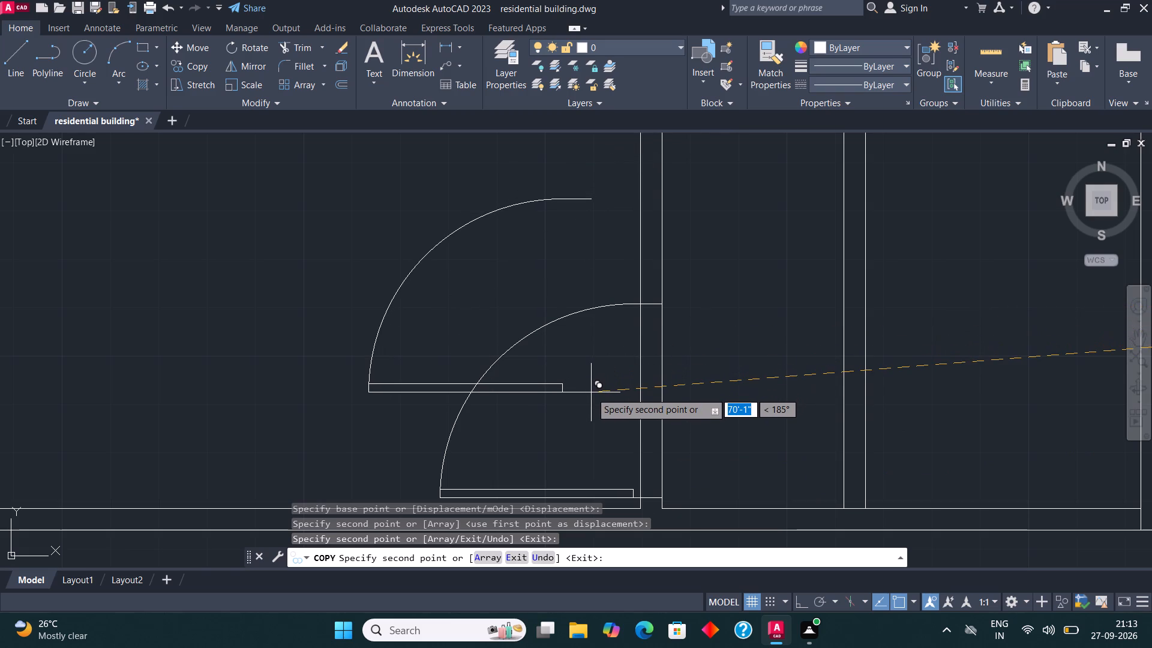
{"action": "scroll", "coordinate": [591, 392], "scroll_direction": "down", "scroll_amount": 2}
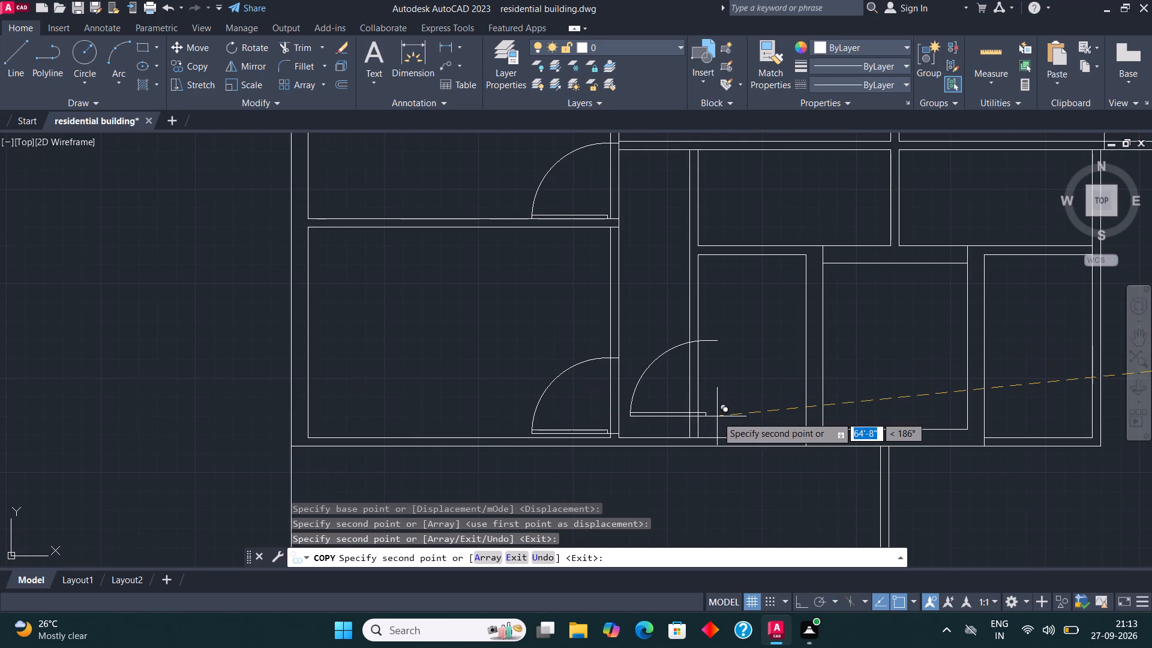
Scale down the door in the upper-left bedroom freehand about its lower-right corner so it is slightly narrower.
{"action": "key", "text": "Escape"}
{"action": "scroll", "coordinate": [689, 419], "scroll_direction": "down", "scroll_amount": 1}
{"action": "scroll", "coordinate": [628, 284], "scroll_direction": "up", "scroll_amount": 2}
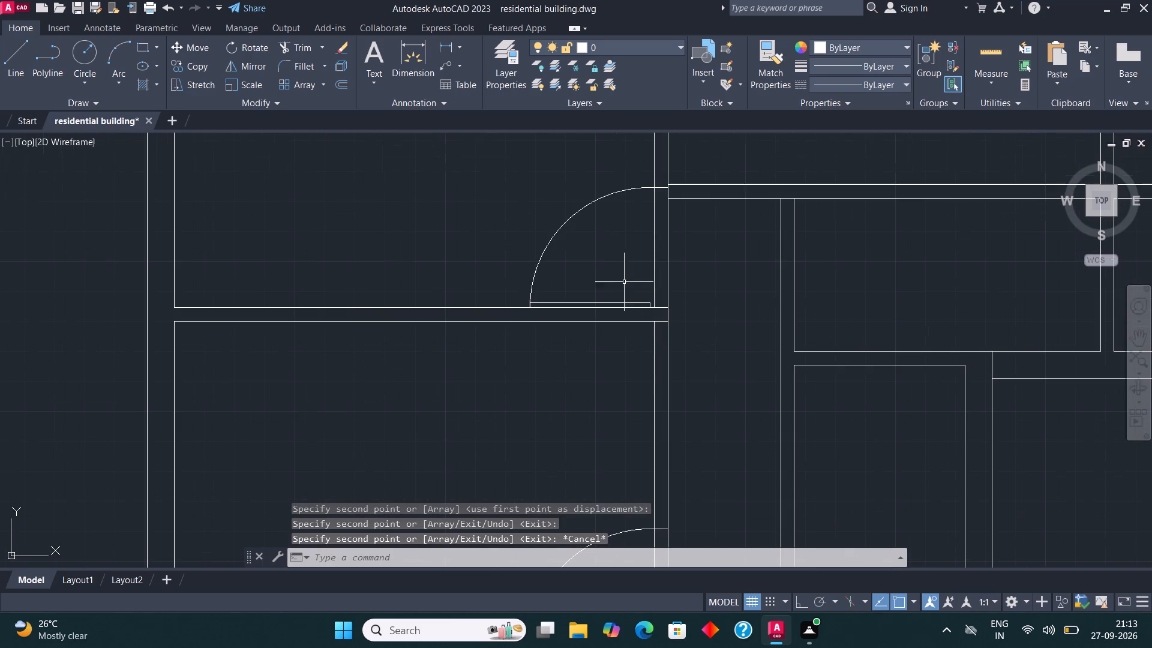
{"action": "left_click", "coordinate": [560, 226]}
{"action": "left_click", "coordinate": [254, 85]}
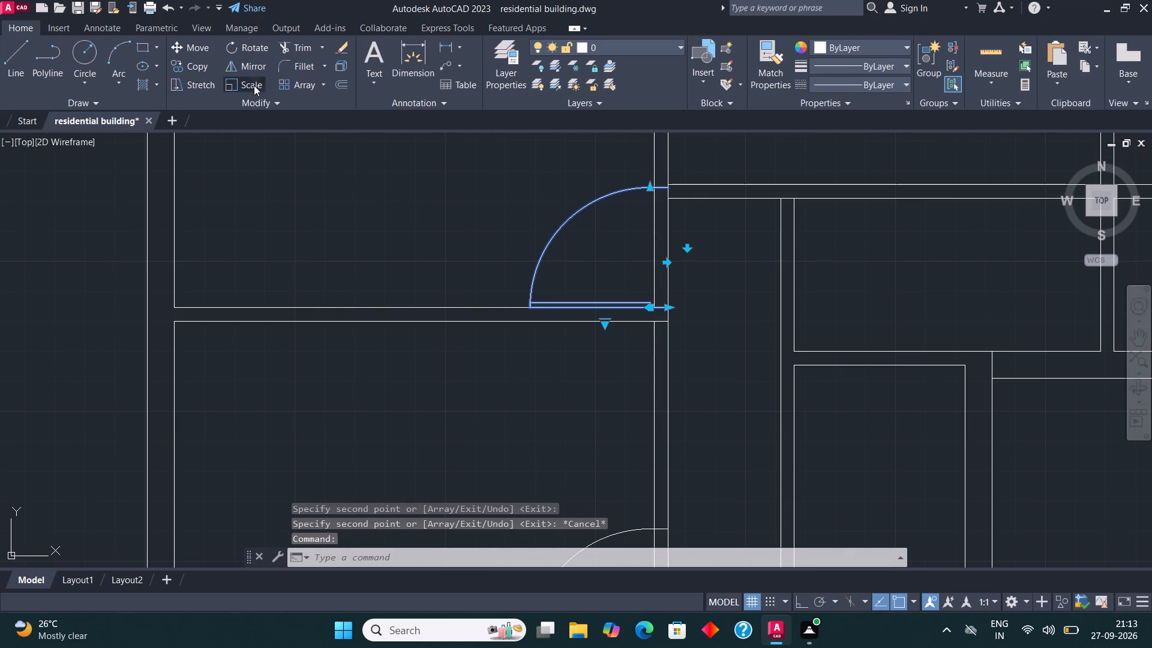
{"action": "left_click", "coordinate": [665, 305]}
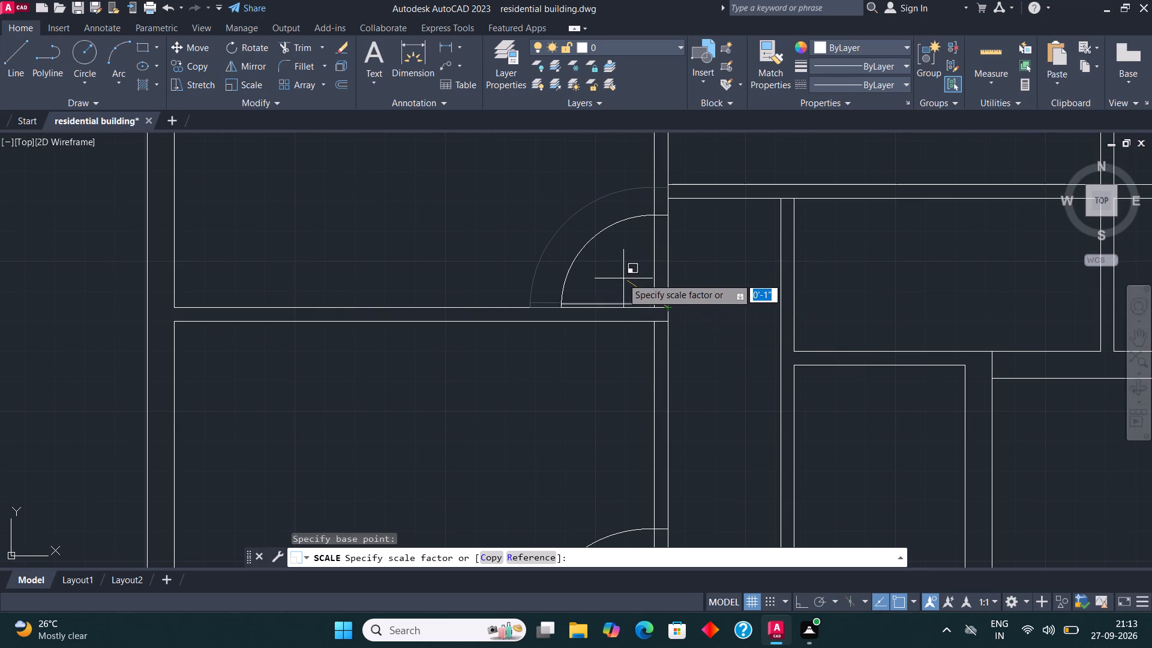
{"action": "left_click", "coordinate": [620, 277]}
Move the scaled bedroom door slightly up along the right wall so its leaf stands clear of the room's bottom wall.
{"action": "left_click", "coordinate": [586, 251]}
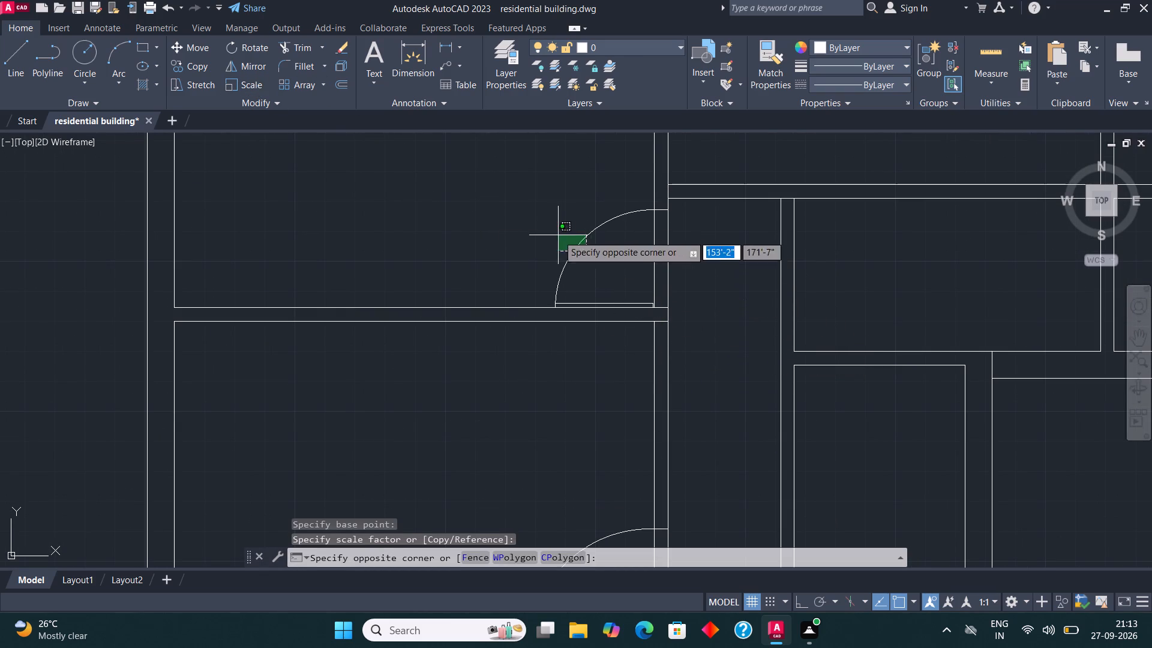
{"action": "left_click", "coordinate": [558, 232]}
{"action": "left_click", "coordinate": [200, 44]}
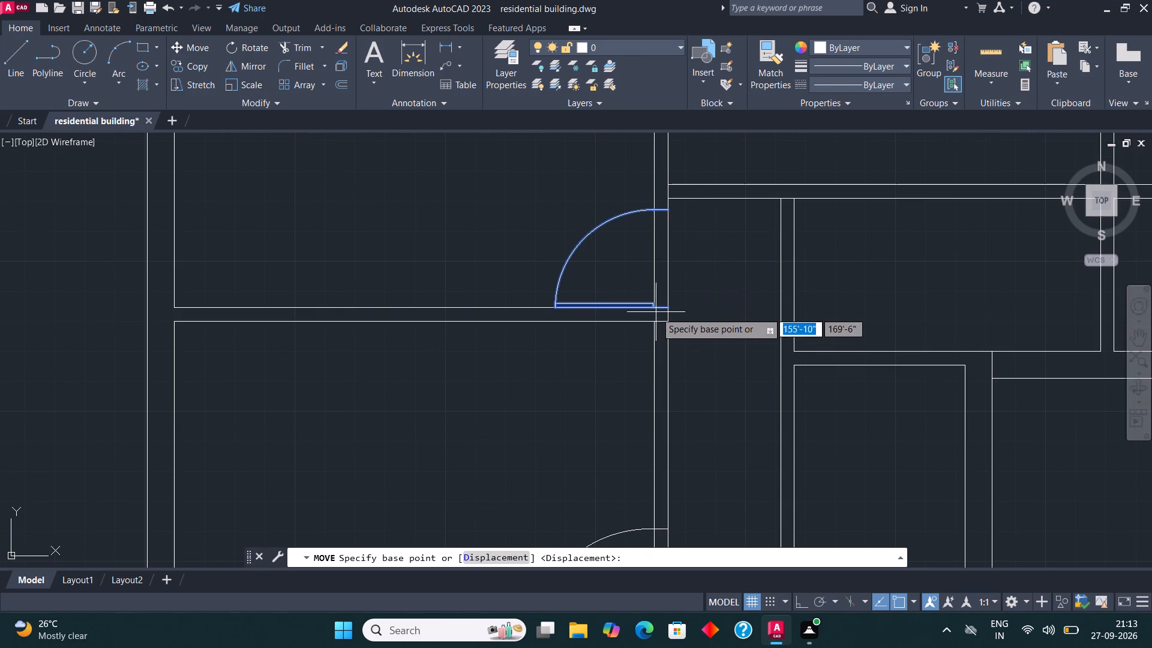
{"action": "left_click", "coordinate": [668, 305]}
{"action": "left_click", "coordinate": [668, 304]}
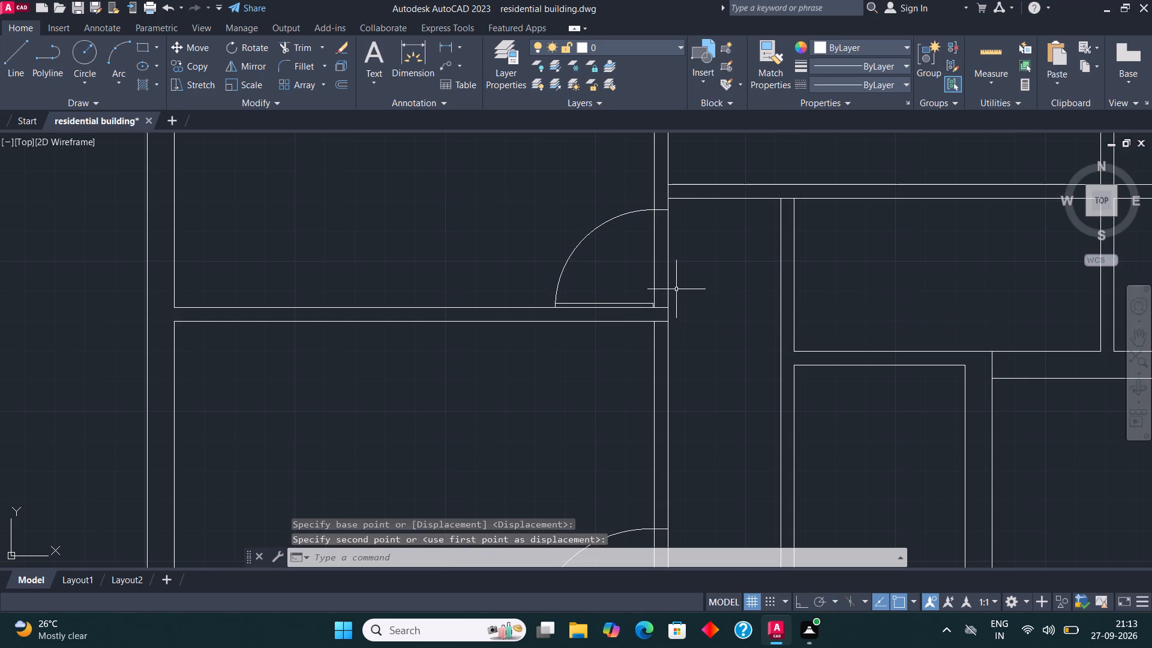
{"action": "left_click", "coordinate": [665, 308]}
{"action": "left_click", "coordinate": [178, 51]}
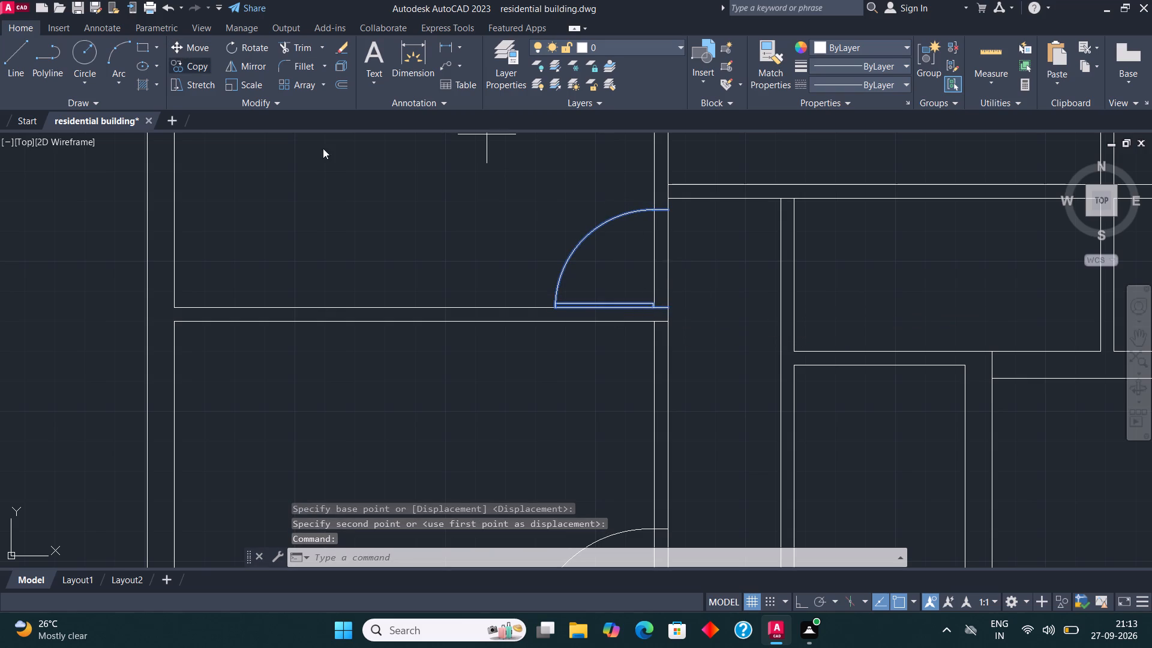
{"action": "scroll", "coordinate": [677, 298], "scroll_direction": "up", "scroll_amount": 2}
{"action": "left_click", "coordinate": [651, 323]}
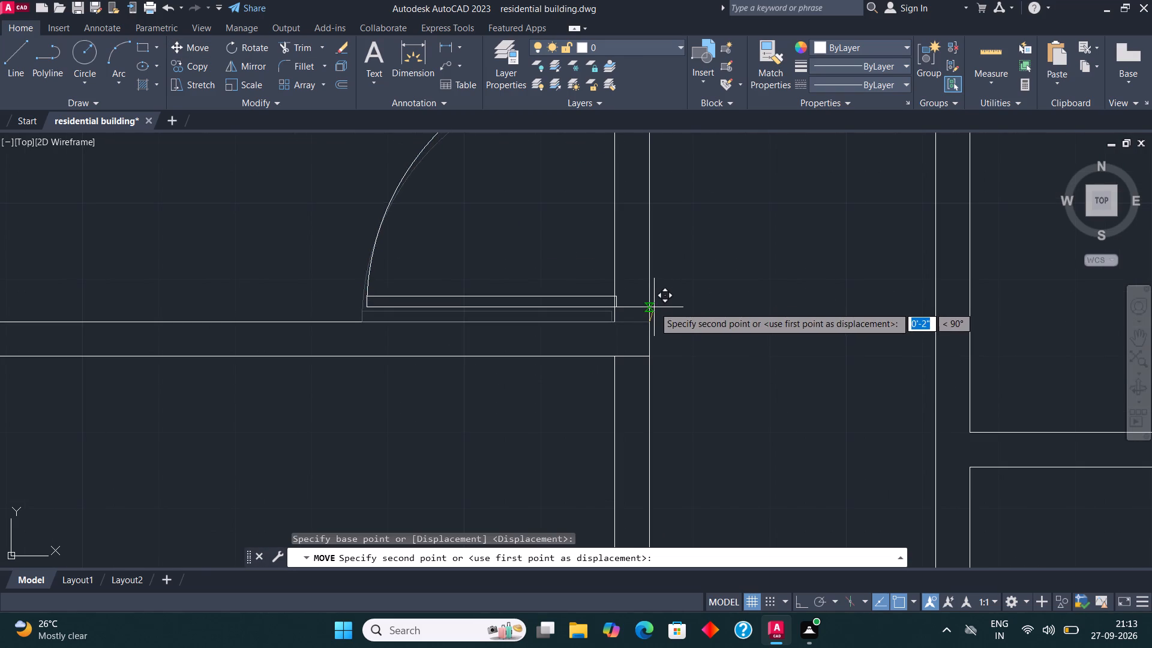
{"action": "left_click", "coordinate": [650, 302]}
Copy the upper-left door of the vertical-leaf set into the bottom wall of the top-middle-left room, at its lower-left corner.
{"action": "scroll", "coordinate": [570, 366], "scroll_direction": "down", "scroll_amount": 2}
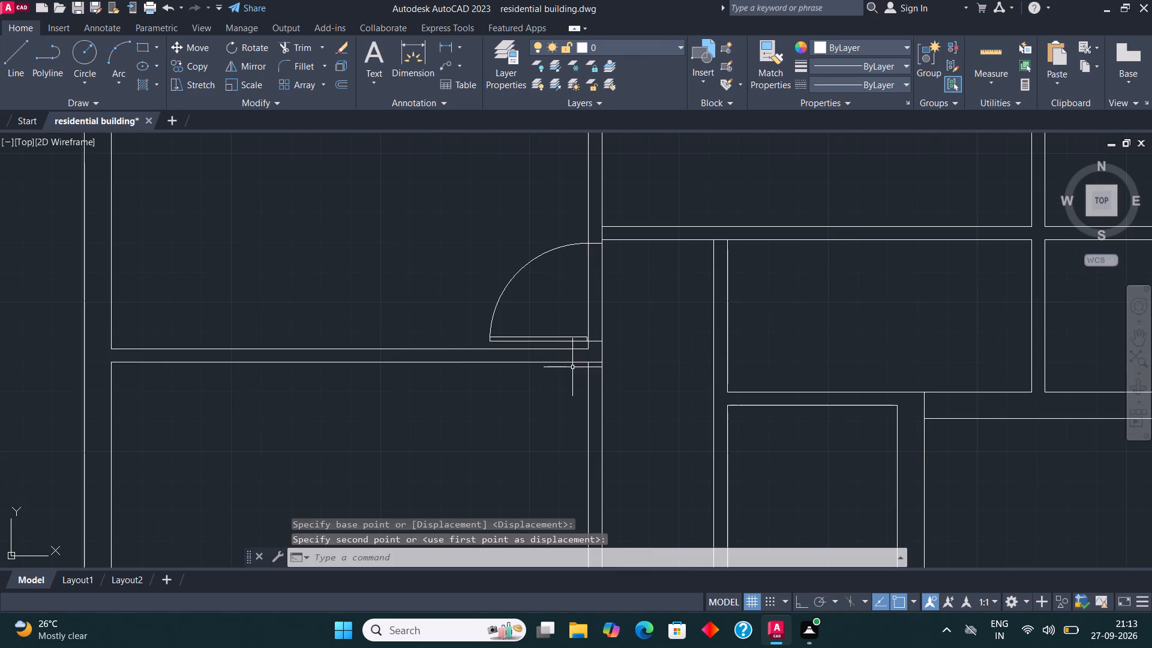
{"action": "scroll", "coordinate": [608, 248], "scroll_direction": "down", "scroll_amount": 2}
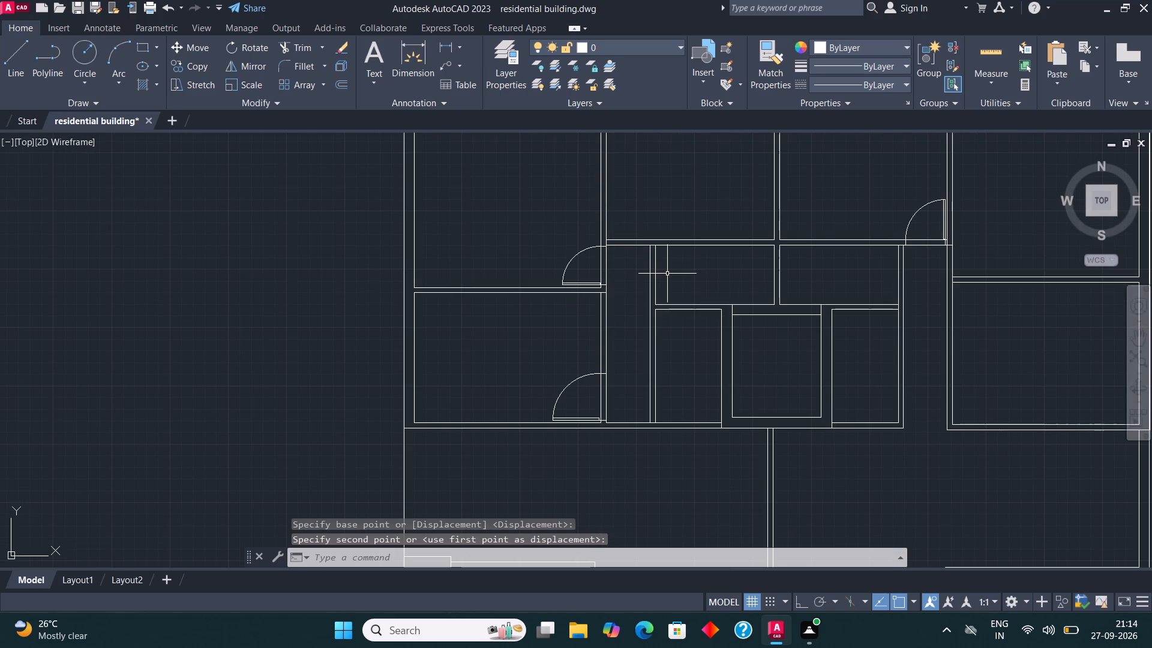
{"action": "scroll", "coordinate": [674, 349], "scroll_direction": "down", "scroll_amount": 1}
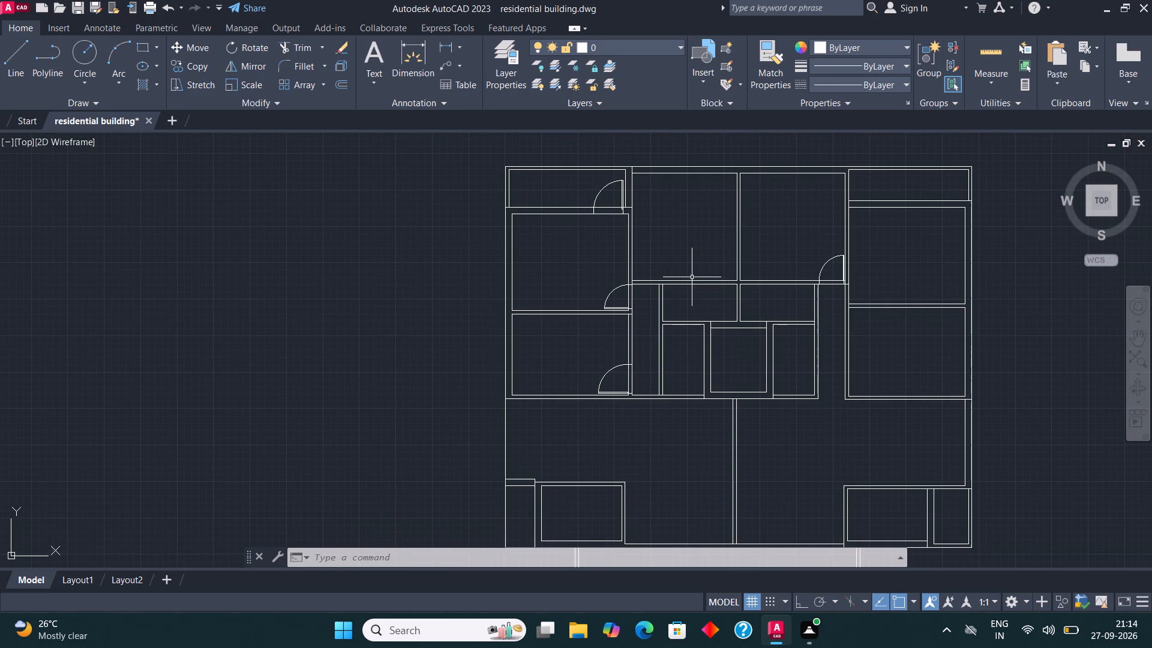
{"action": "scroll", "coordinate": [692, 279], "scroll_direction": "down", "scroll_amount": 3}
{"action": "scroll", "coordinate": [820, 313], "scroll_direction": "up", "scroll_amount": 2}
{"action": "left_click", "coordinate": [809, 322]}
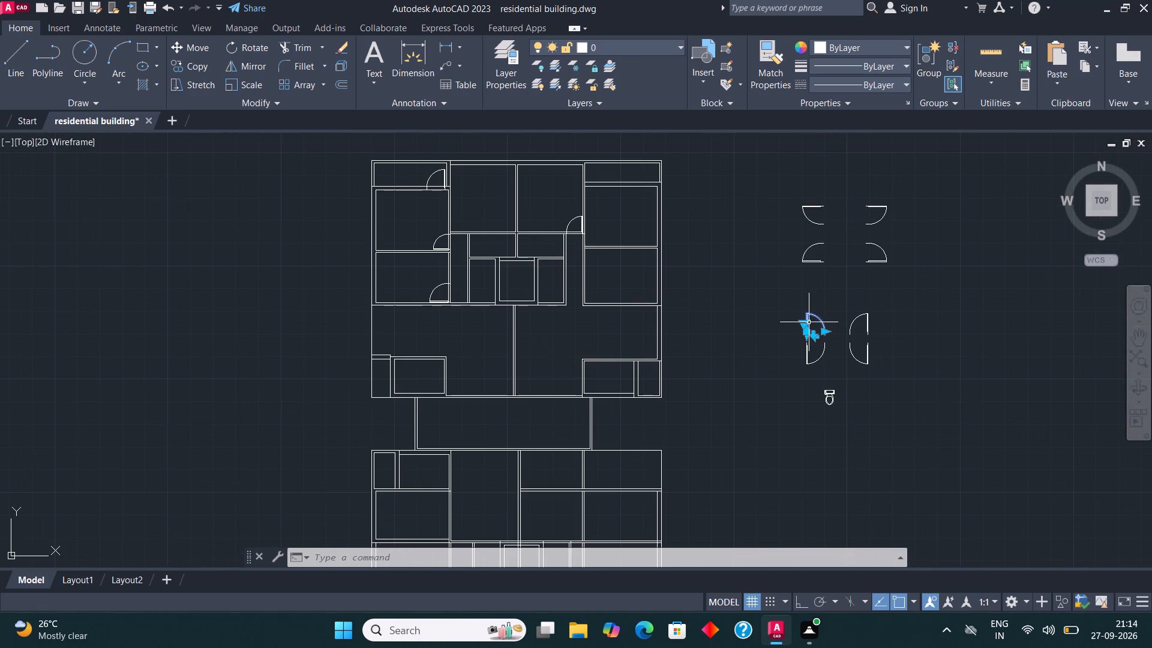
{"action": "left_click", "coordinate": [193, 70]}
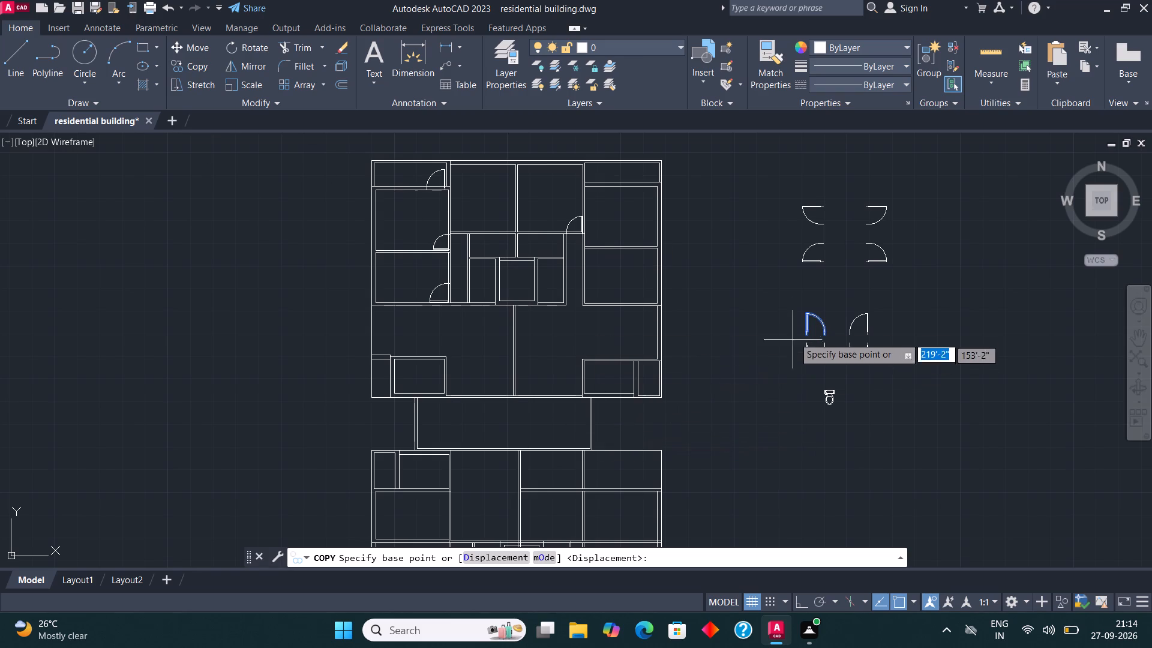
{"action": "left_click", "coordinate": [808, 337]}
{"action": "scroll", "coordinate": [452, 224], "scroll_direction": "up", "scroll_amount": 2}
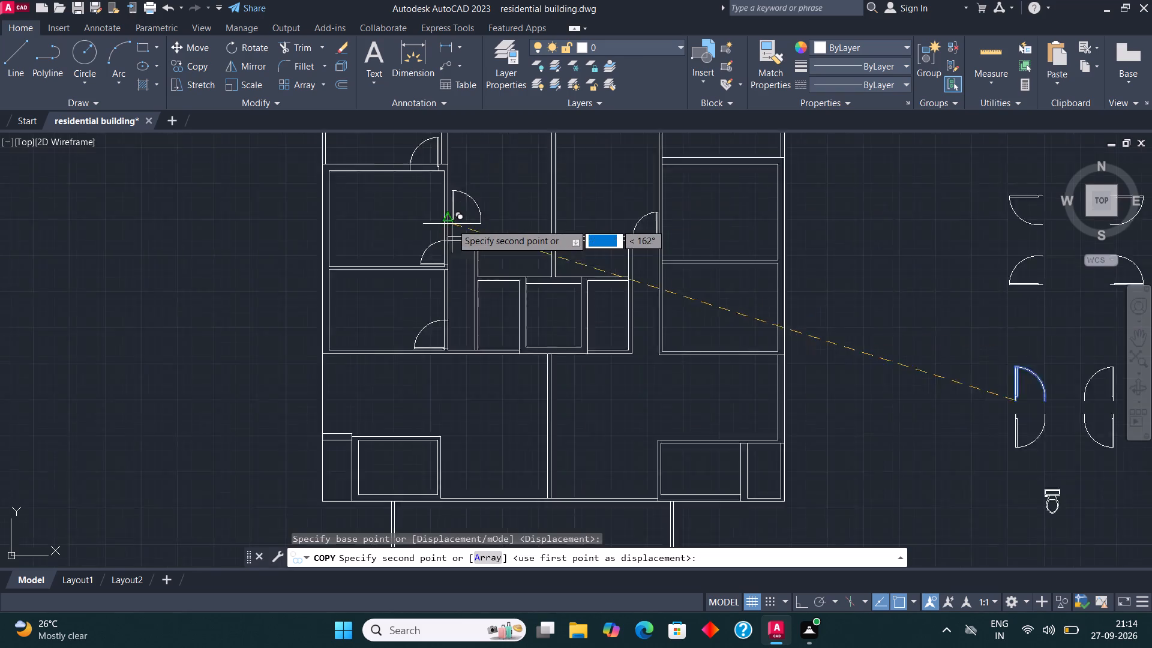
{"action": "scroll", "coordinate": [452, 224], "scroll_direction": "up", "scroll_amount": 2}
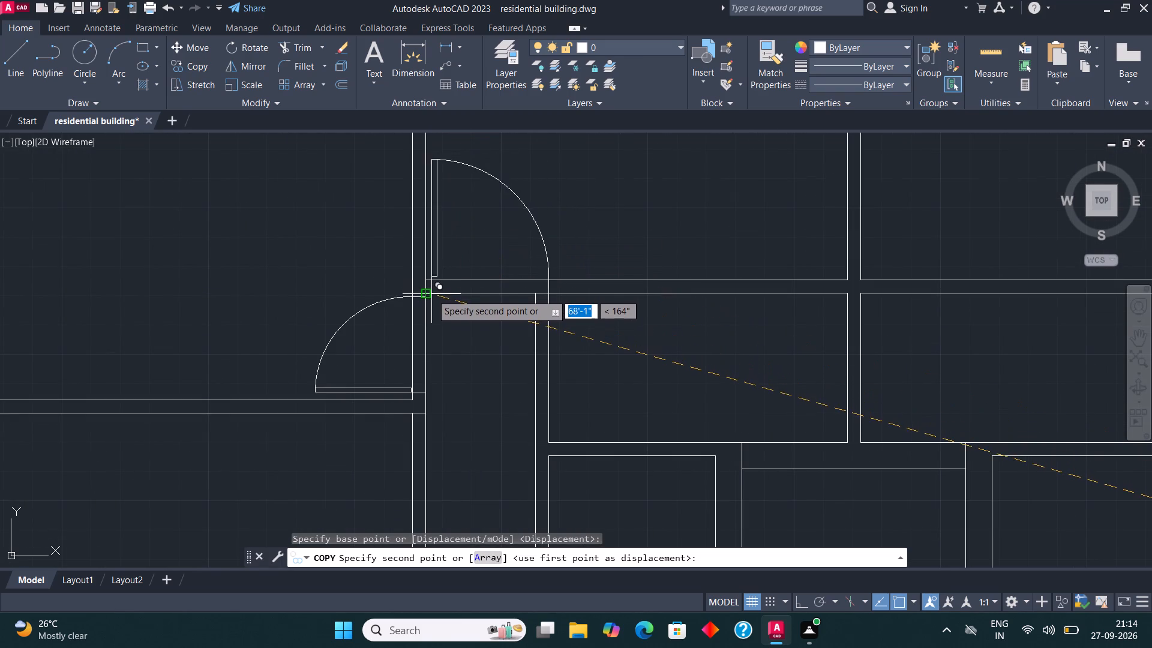
{"action": "left_click", "coordinate": [430, 295]}
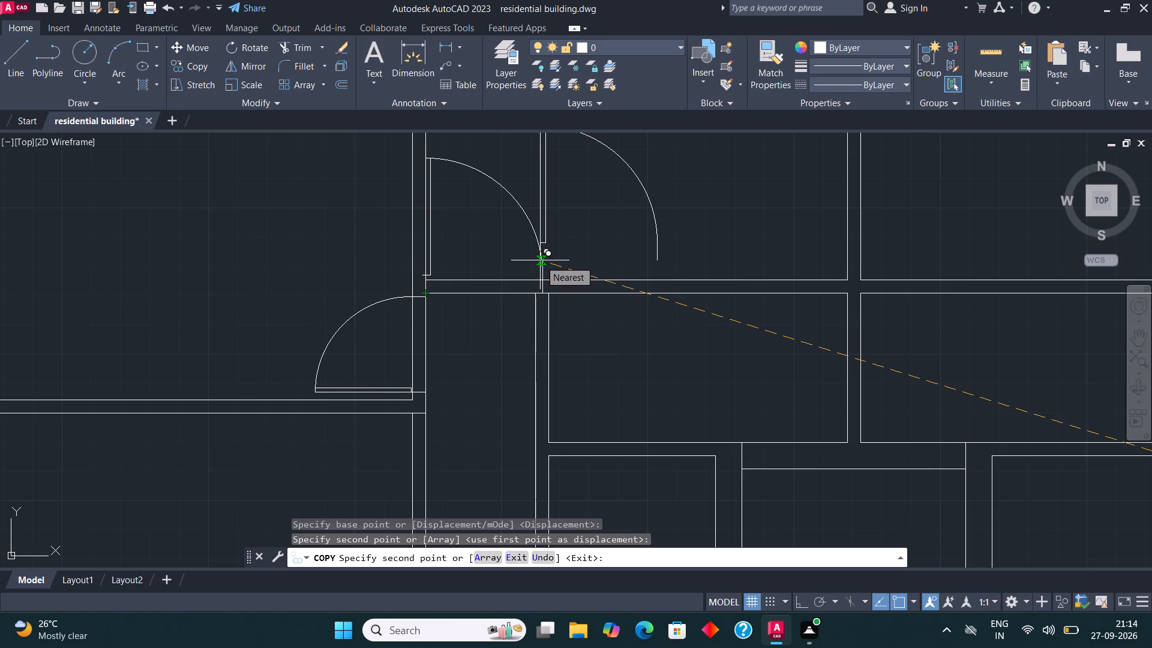
Place another copy of that vertical-leaf door in the bottom wall of the large lower-right room, beside the central dividing wall.
{"action": "scroll", "coordinate": [540, 260], "scroll_direction": "down", "scroll_amount": 4}
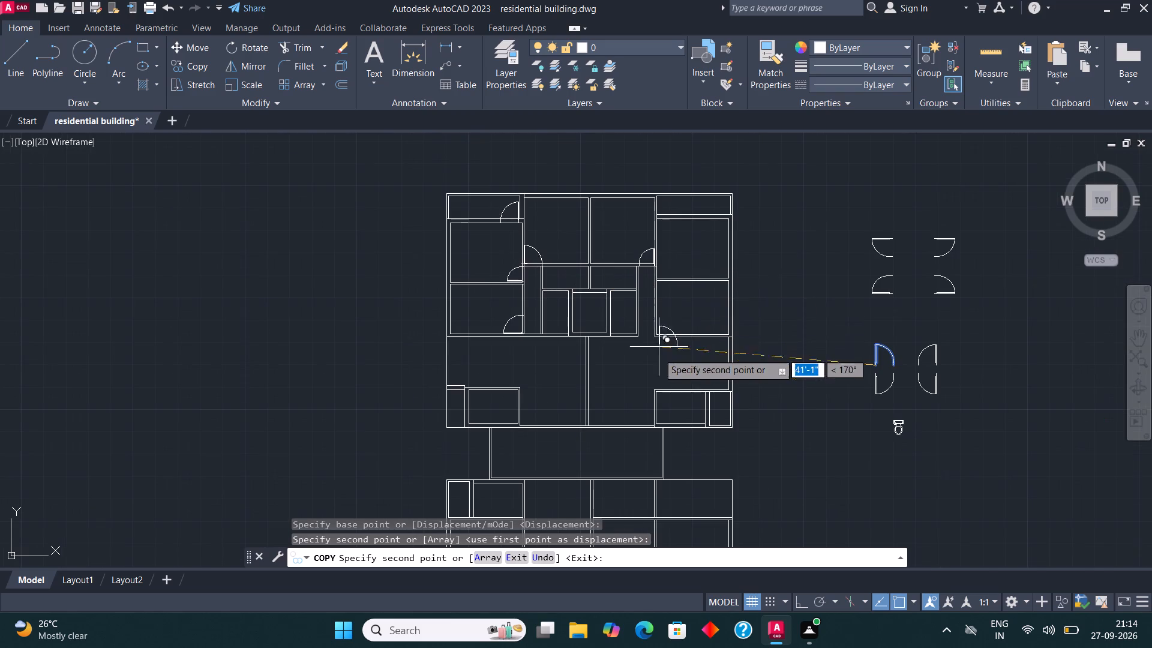
{"action": "scroll", "coordinate": [581, 436], "scroll_direction": "up", "scroll_amount": 2}
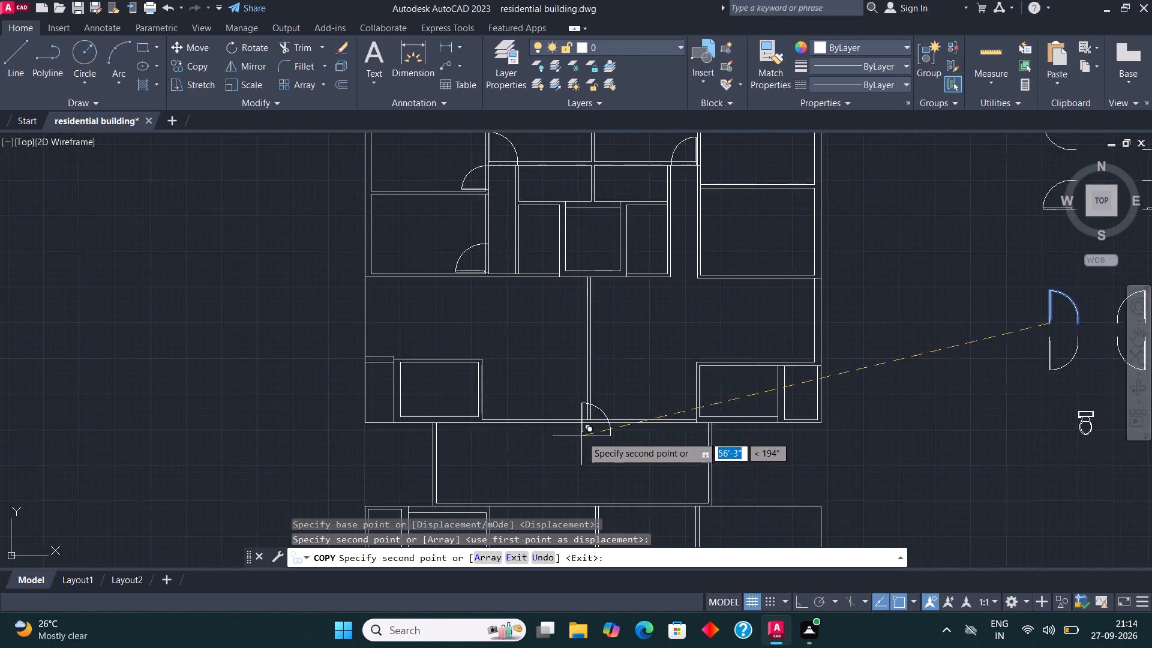
{"action": "left_click", "coordinate": [603, 412]}
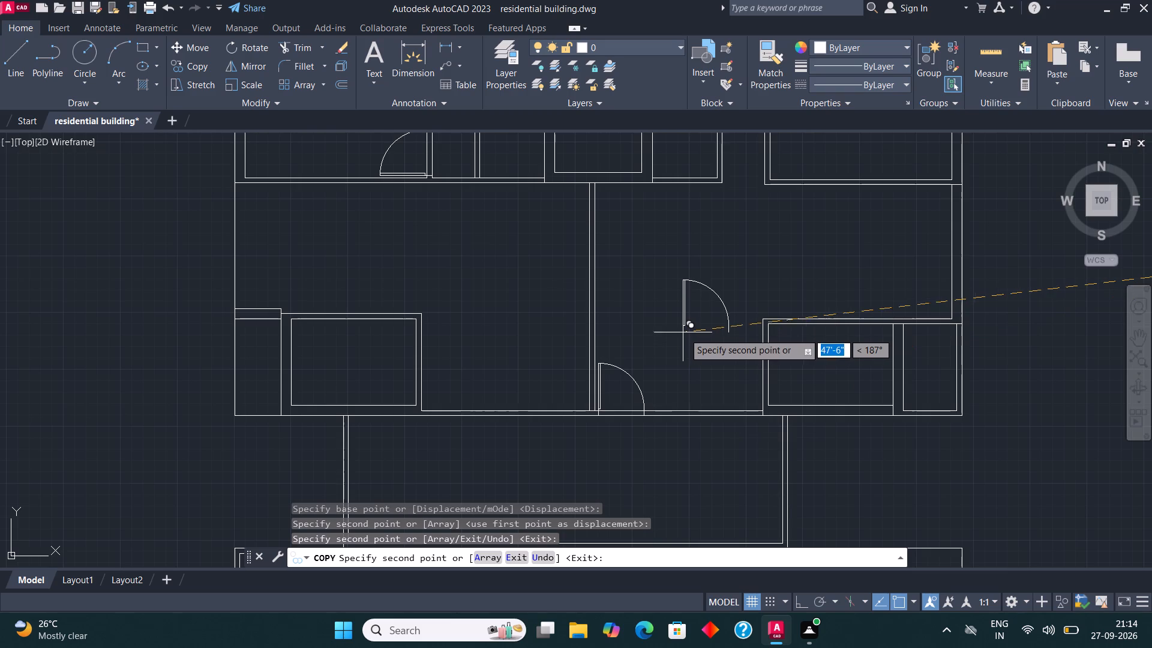
{"action": "scroll", "coordinate": [688, 340], "scroll_direction": "down", "scroll_amount": 1}
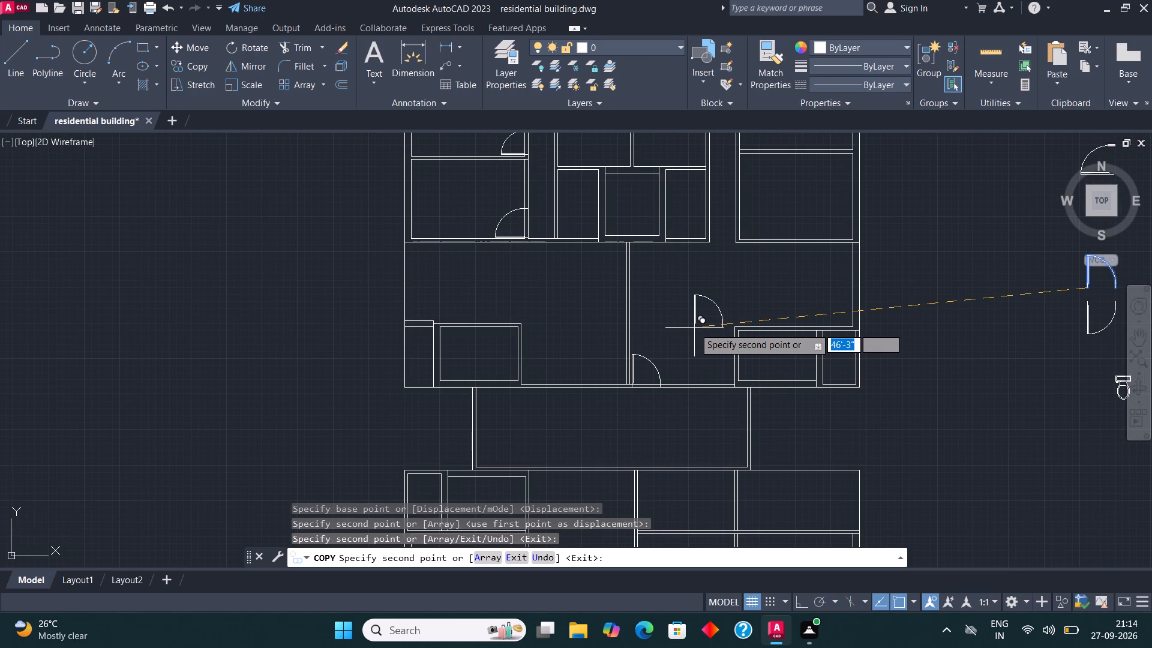
{"action": "key", "text": "Escape"}
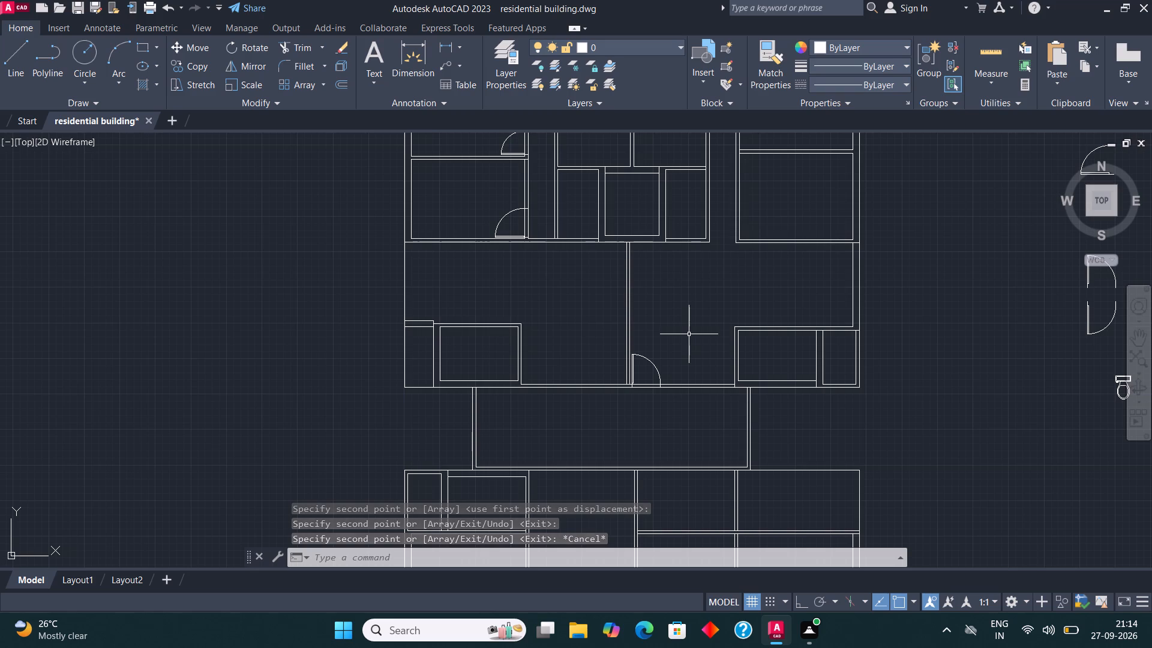
Scale down the door in the top-middle-left room freehand about its lower-left corner so it is slightly narrower.
{"action": "scroll", "coordinate": [689, 335], "scroll_direction": "down", "scroll_amount": 2}
{"action": "scroll", "coordinate": [690, 260], "scroll_direction": "up", "scroll_amount": 2}
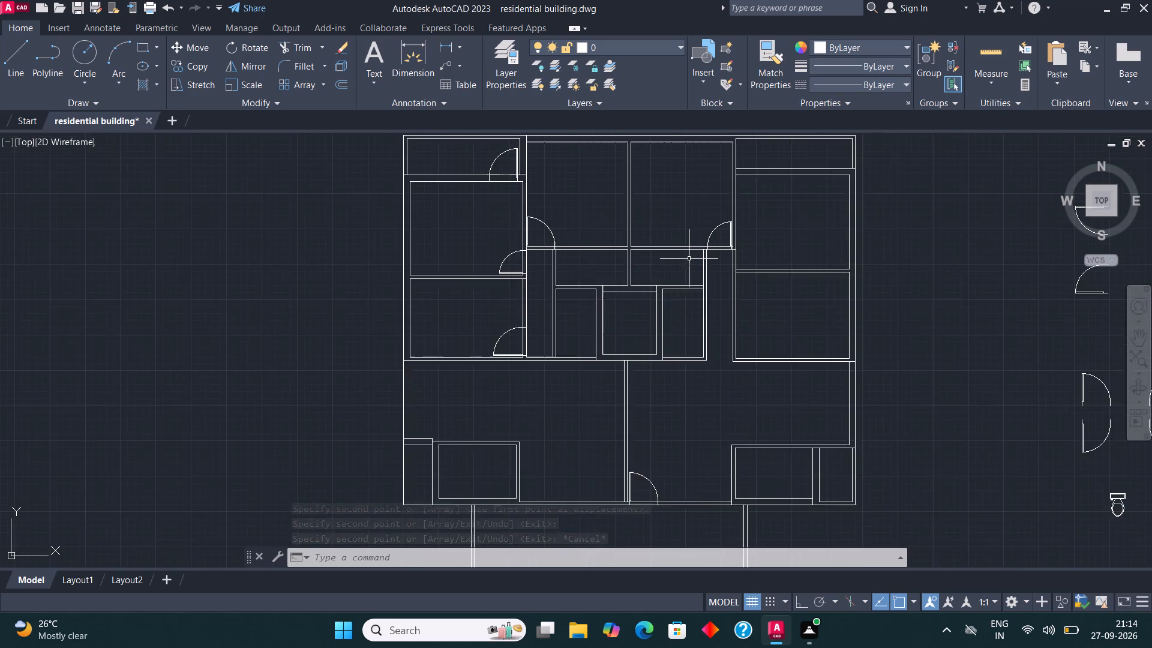
{"action": "scroll", "coordinate": [689, 259], "scroll_direction": "up", "scroll_amount": 1}
{"action": "scroll", "coordinate": [784, 262], "scroll_direction": "down", "scroll_amount": 1}
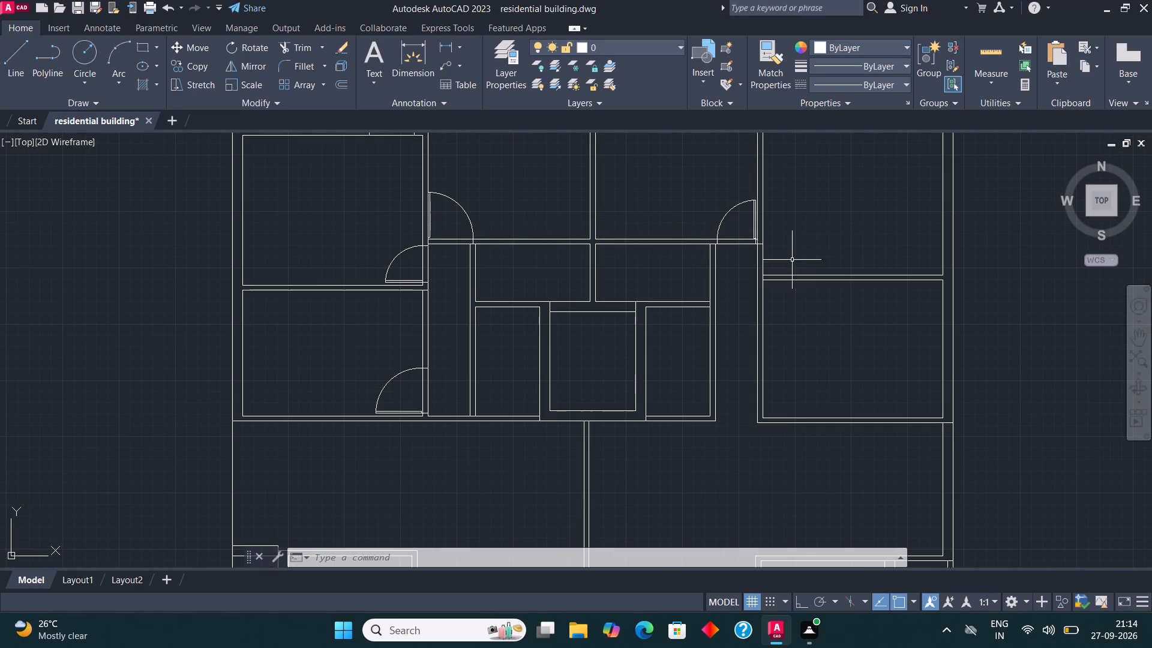
{"action": "scroll", "coordinate": [769, 262], "scroll_direction": "down", "scroll_amount": 1}
{"action": "scroll", "coordinate": [623, 243], "scroll_direction": "up", "scroll_amount": 2}
{"action": "scroll", "coordinate": [703, 250], "scroll_direction": "up", "scroll_amount": 2}
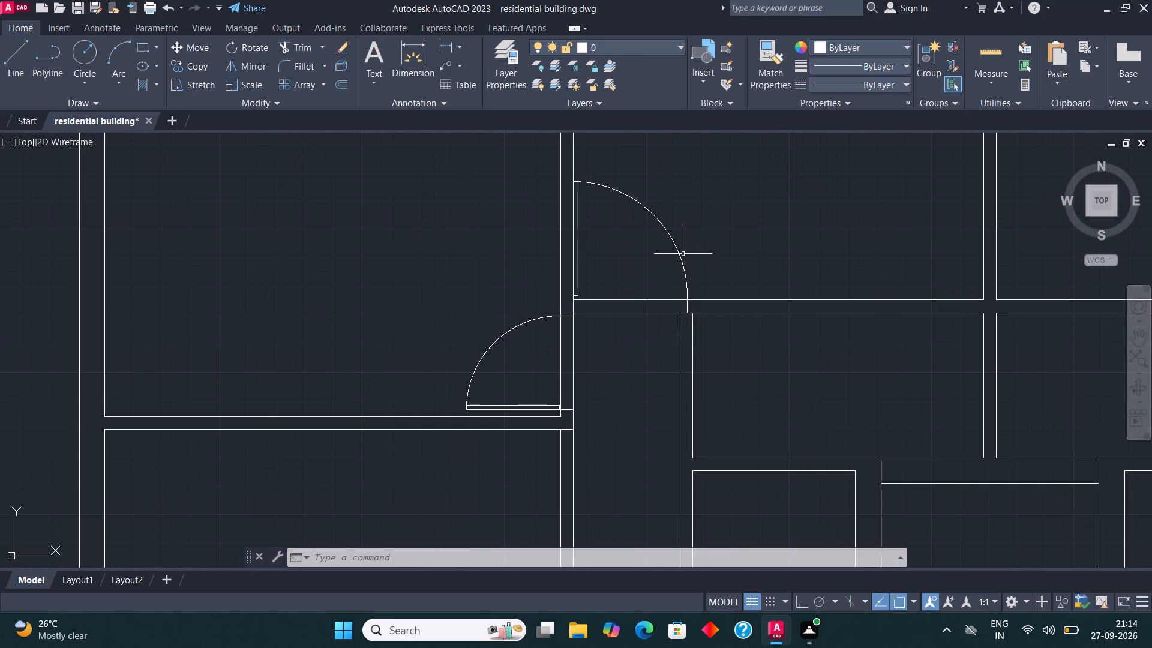
{"action": "left_click", "coordinate": [683, 254]}
{"action": "left_click", "coordinate": [658, 254]}
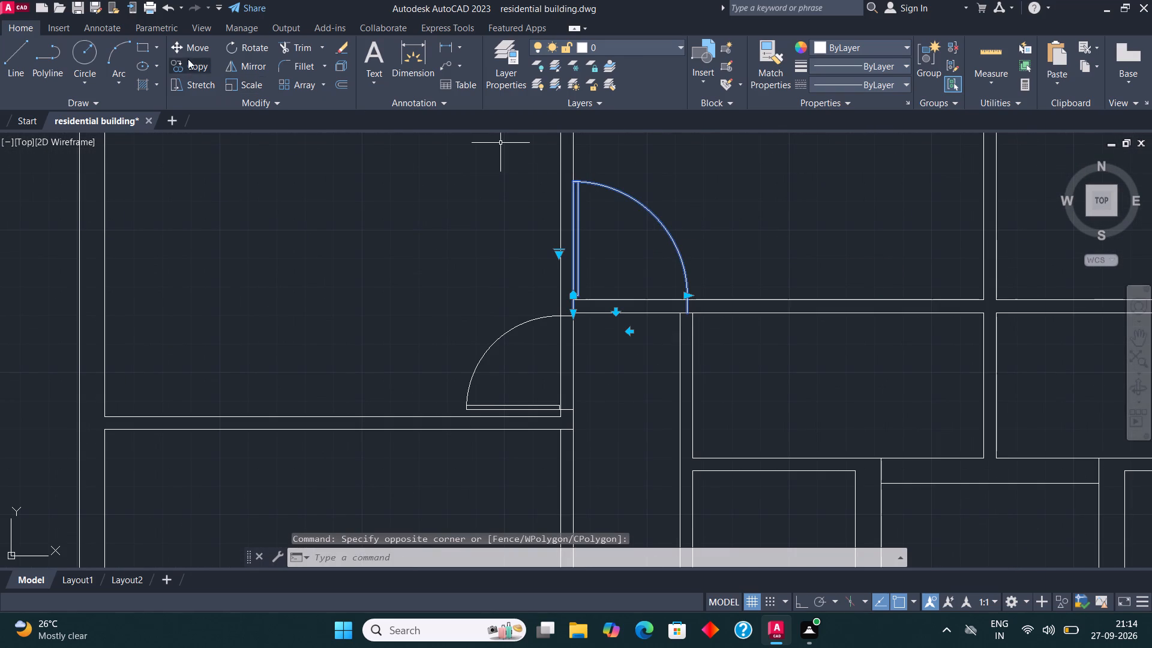
{"action": "left_click", "coordinate": [252, 81]}
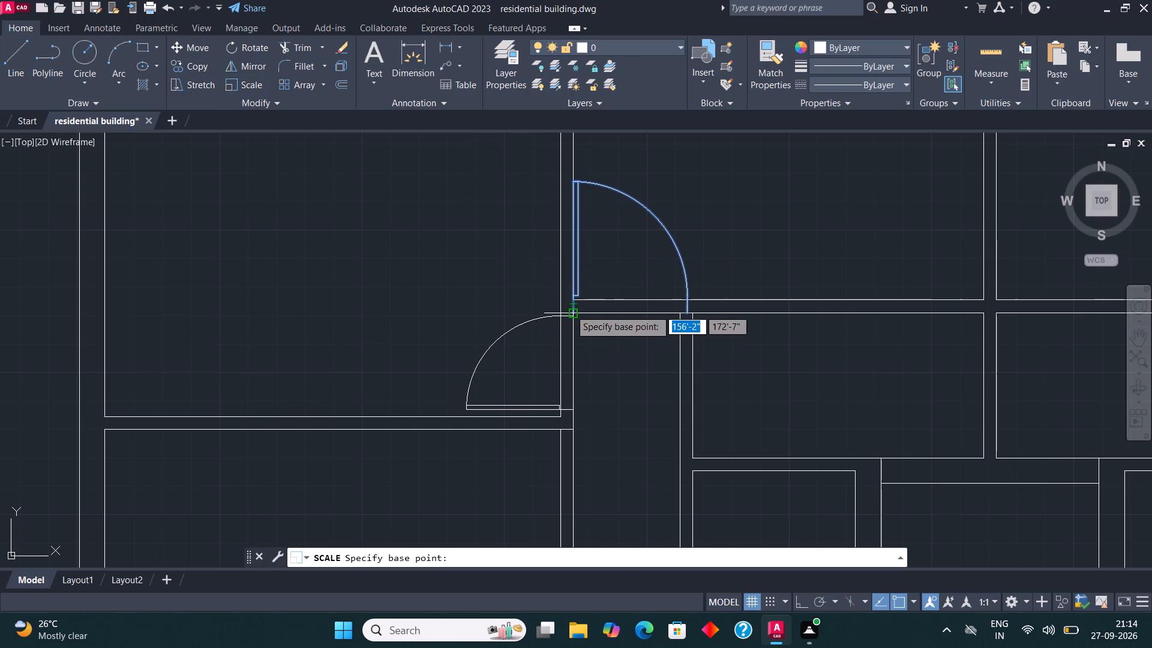
{"action": "left_click", "coordinate": [570, 311]}
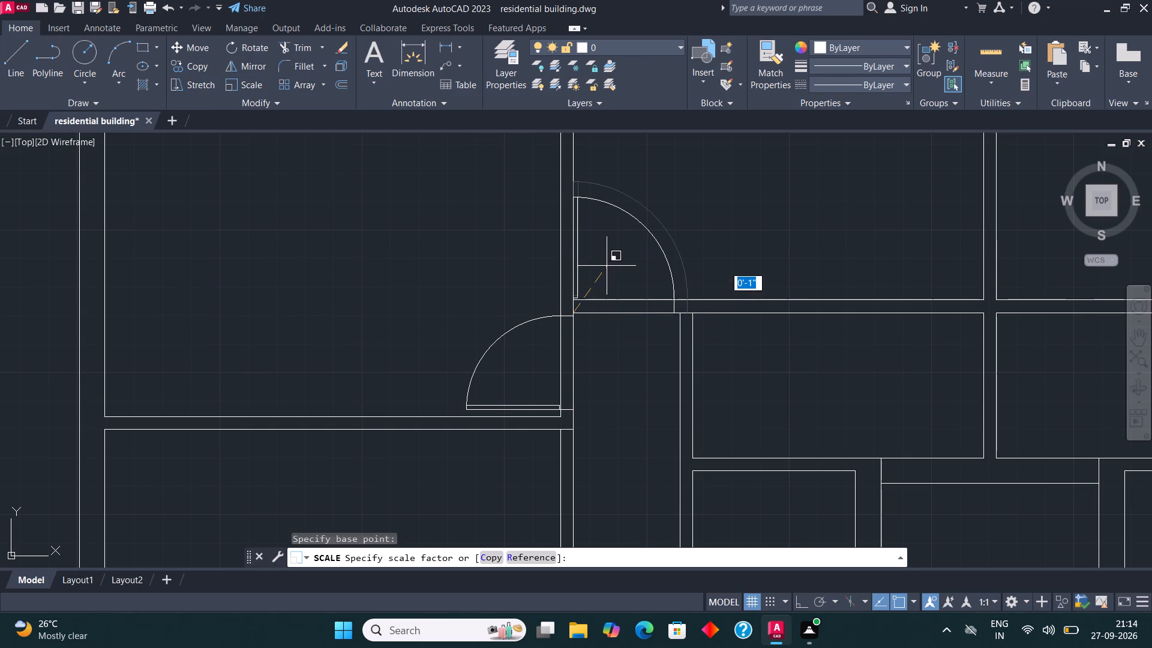
{"action": "left_click", "coordinate": [607, 266]}
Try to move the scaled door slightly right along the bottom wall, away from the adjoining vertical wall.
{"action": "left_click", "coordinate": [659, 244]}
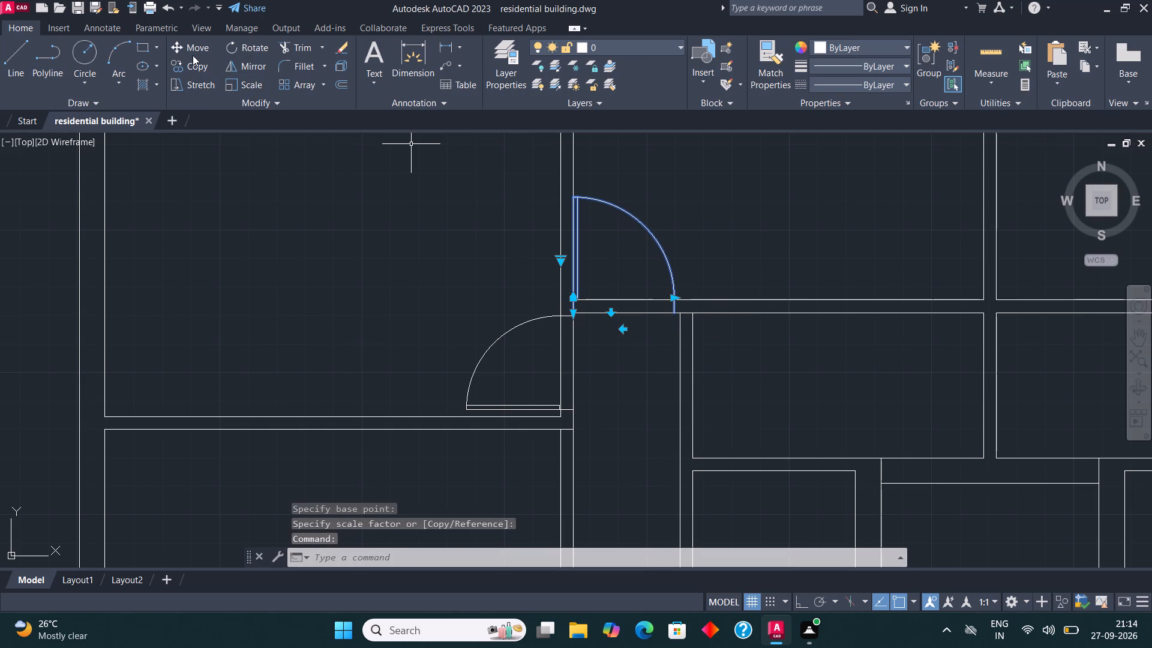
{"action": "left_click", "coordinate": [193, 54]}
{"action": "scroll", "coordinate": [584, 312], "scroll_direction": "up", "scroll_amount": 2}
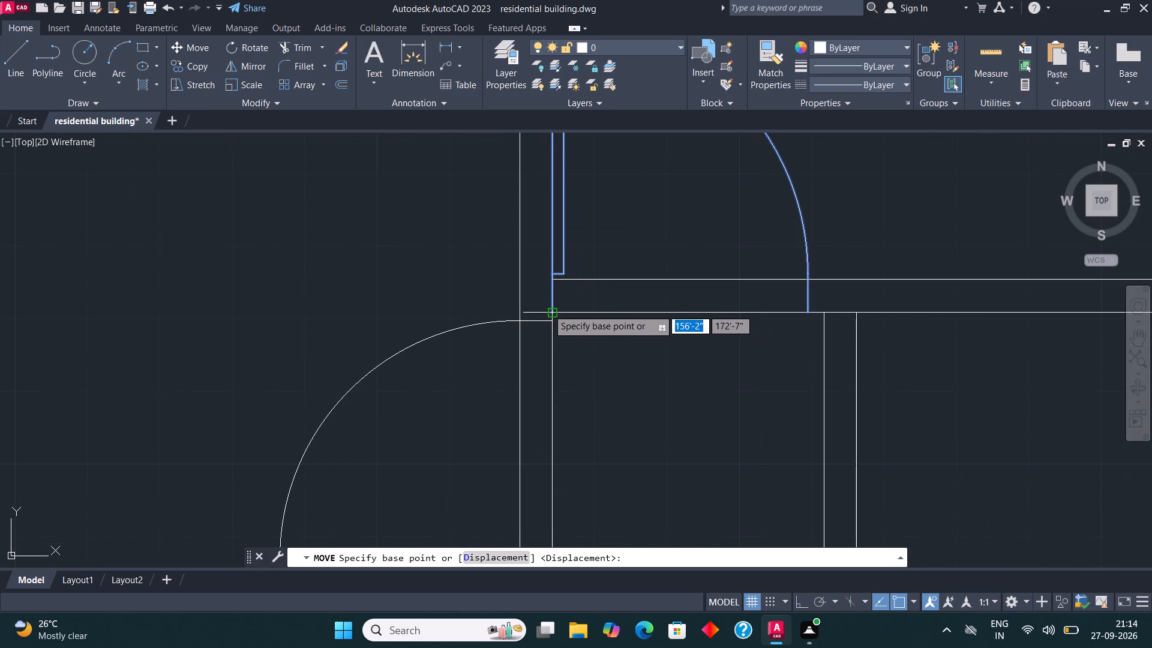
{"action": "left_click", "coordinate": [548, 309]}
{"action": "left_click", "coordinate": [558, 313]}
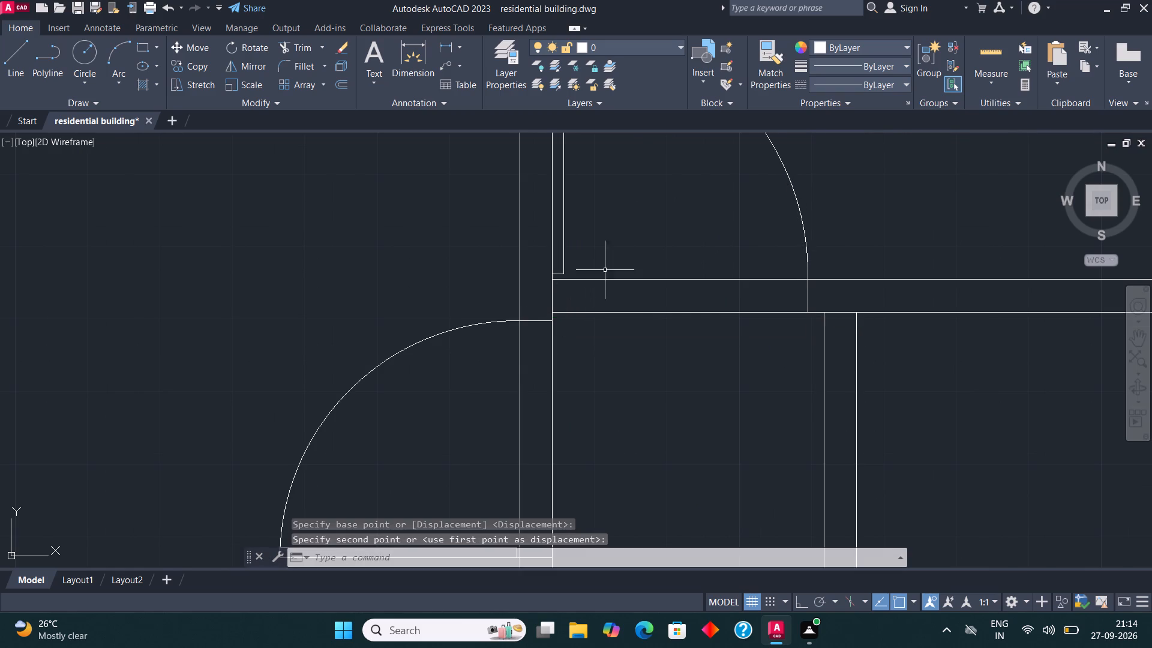
Copy the upper-left door of the vertical-leaf set into the bottom wall of the narrow top-right corner room, at its lower-left corner.
{"action": "scroll", "coordinate": [629, 259], "scroll_direction": "down", "scroll_amount": 4}
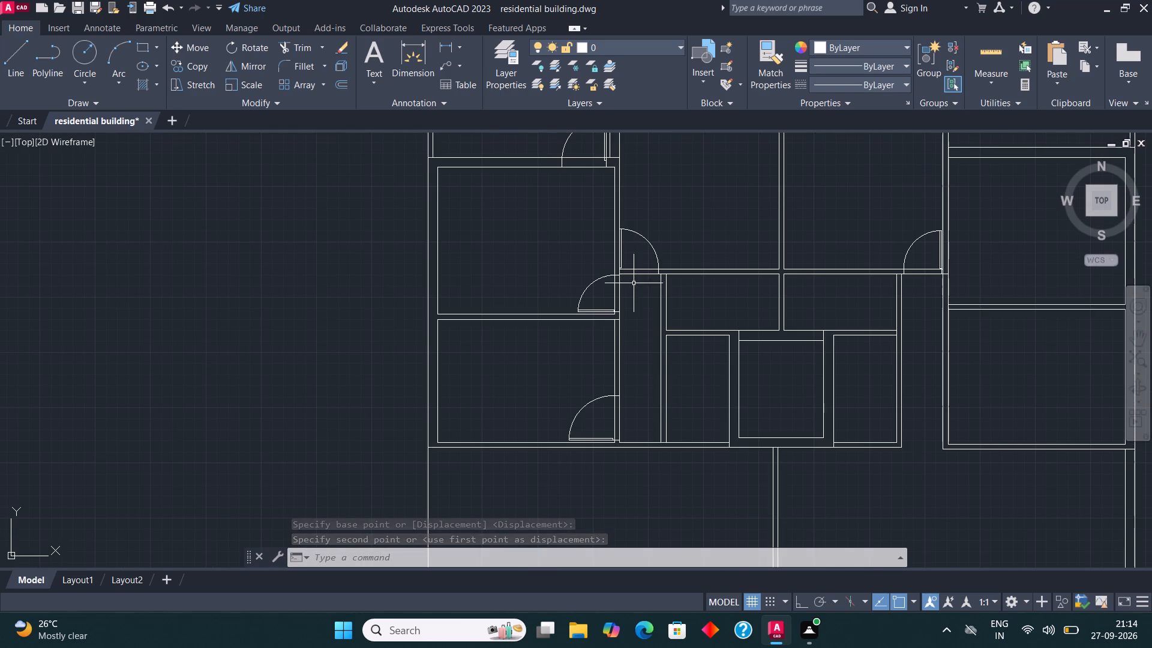
{"action": "scroll", "coordinate": [642, 325], "scroll_direction": "down", "scroll_amount": 1}
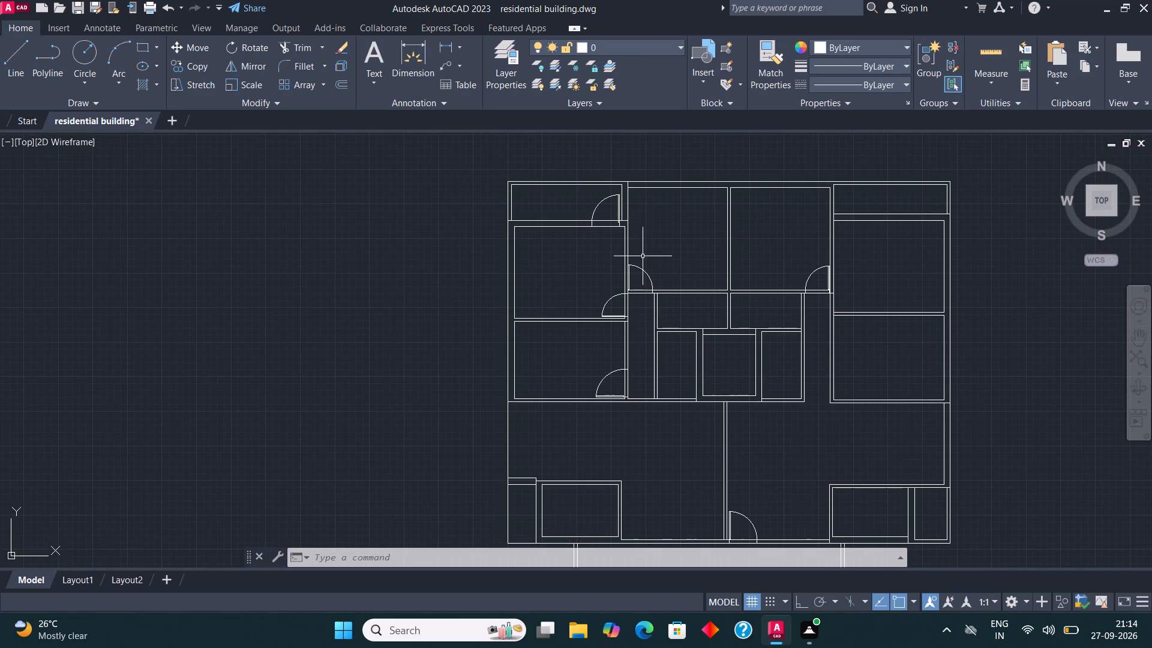
{"action": "scroll", "coordinate": [616, 267], "scroll_direction": "down", "scroll_amount": 3}
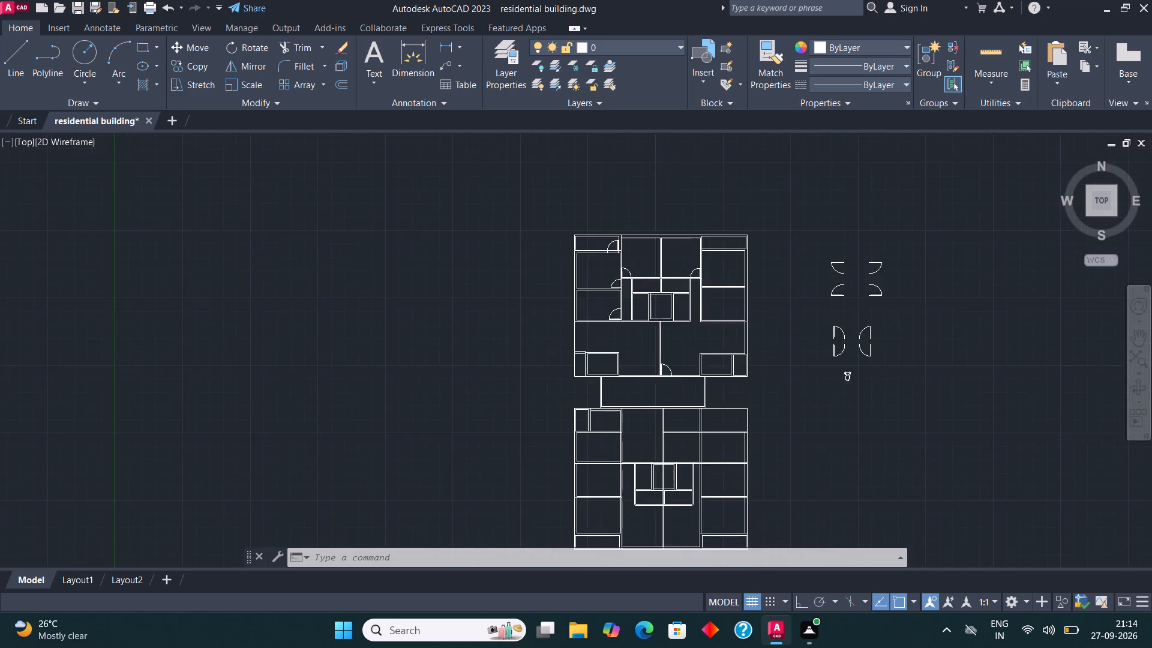
{"action": "scroll", "coordinate": [761, 265], "scroll_direction": "up", "scroll_amount": 1}
{"action": "left_click", "coordinate": [747, 340]}
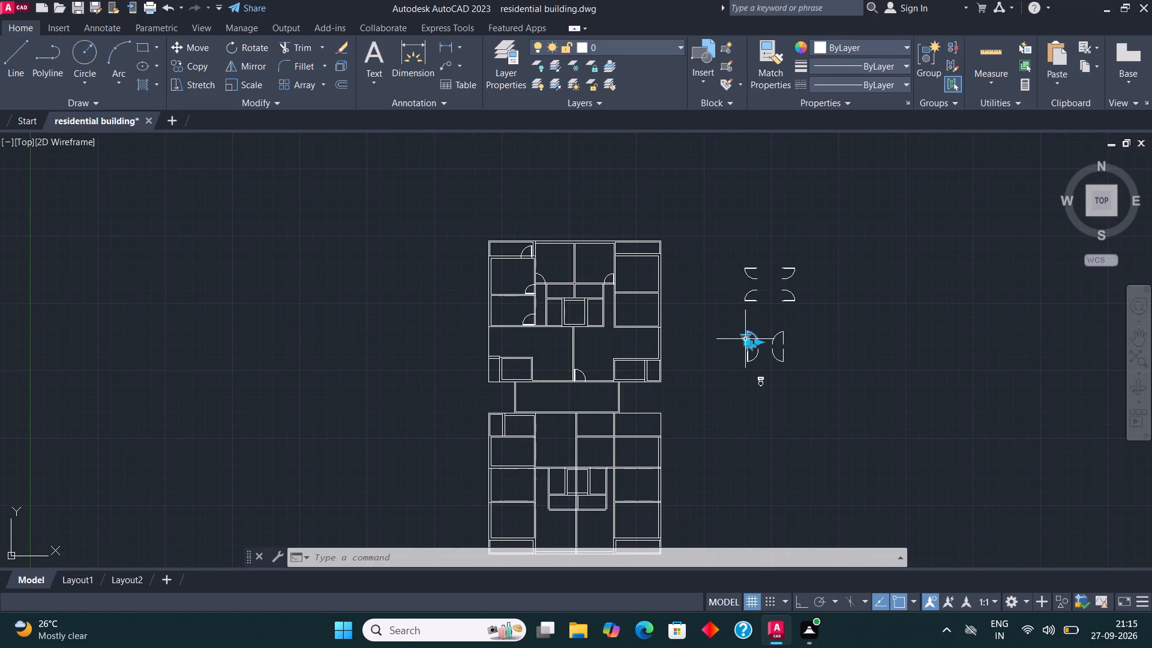
{"action": "left_click", "coordinate": [196, 61]}
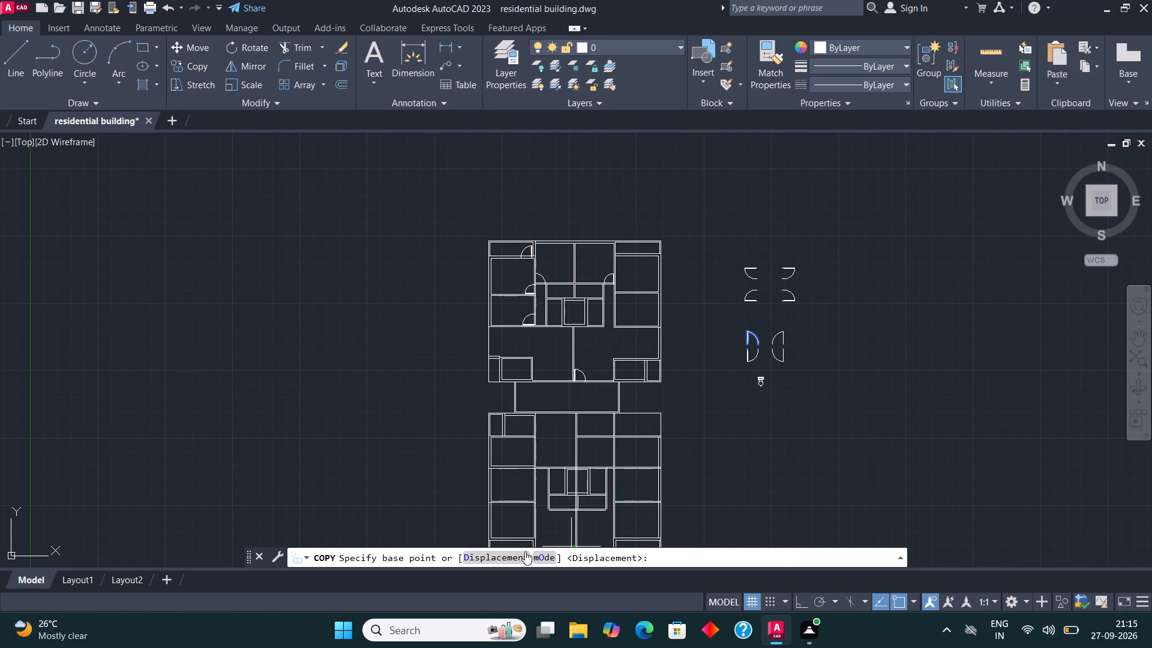
{"action": "scroll", "coordinate": [752, 340], "scroll_direction": "up", "scroll_amount": 4}
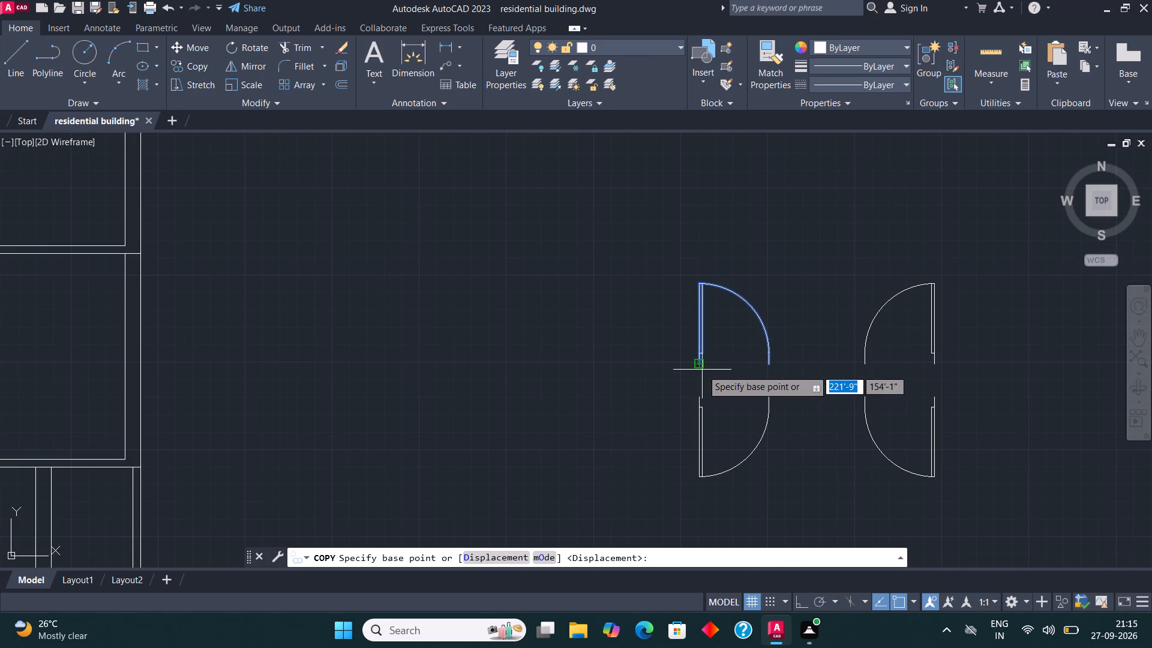
{"action": "left_click", "coordinate": [701, 370]}
{"action": "scroll", "coordinate": [829, 352], "scroll_direction": "down", "scroll_amount": 3}
{"action": "scroll", "coordinate": [583, 210], "scroll_direction": "up", "scroll_amount": 3}
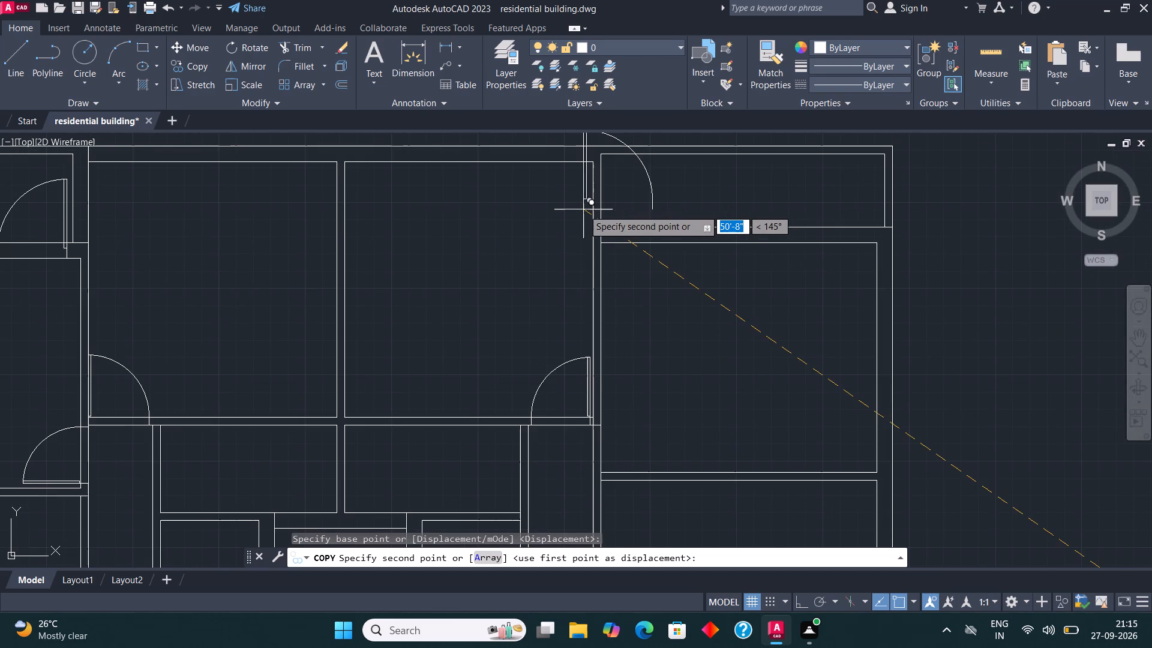
{"action": "scroll", "coordinate": [584, 209], "scroll_direction": "up", "scroll_amount": 1}
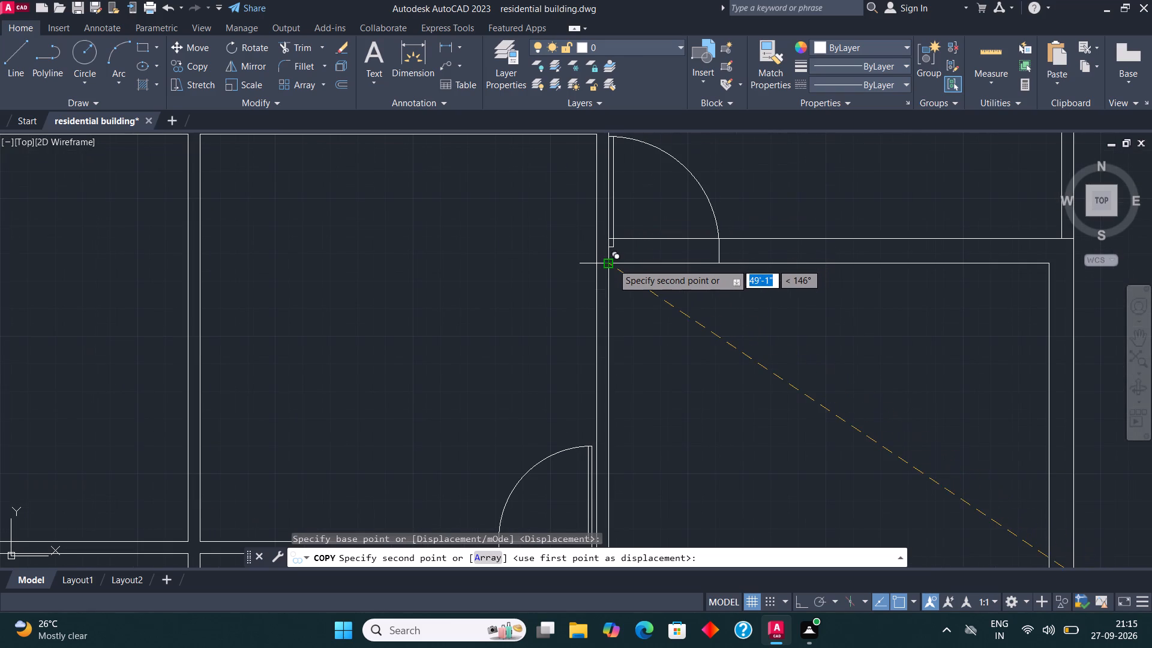
{"action": "left_click", "coordinate": [615, 263]}
{"action": "scroll", "coordinate": [649, 281], "scroll_direction": "down", "scroll_amount": 2}
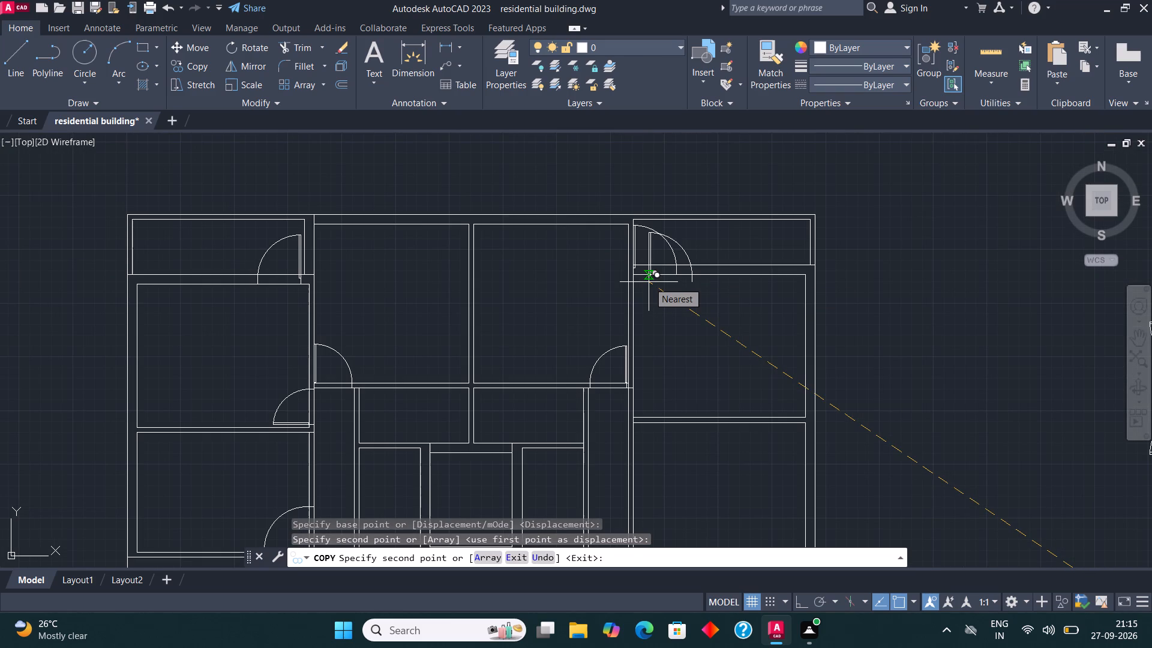
{"action": "scroll", "coordinate": [649, 282], "scroll_direction": "down", "scroll_amount": 1}
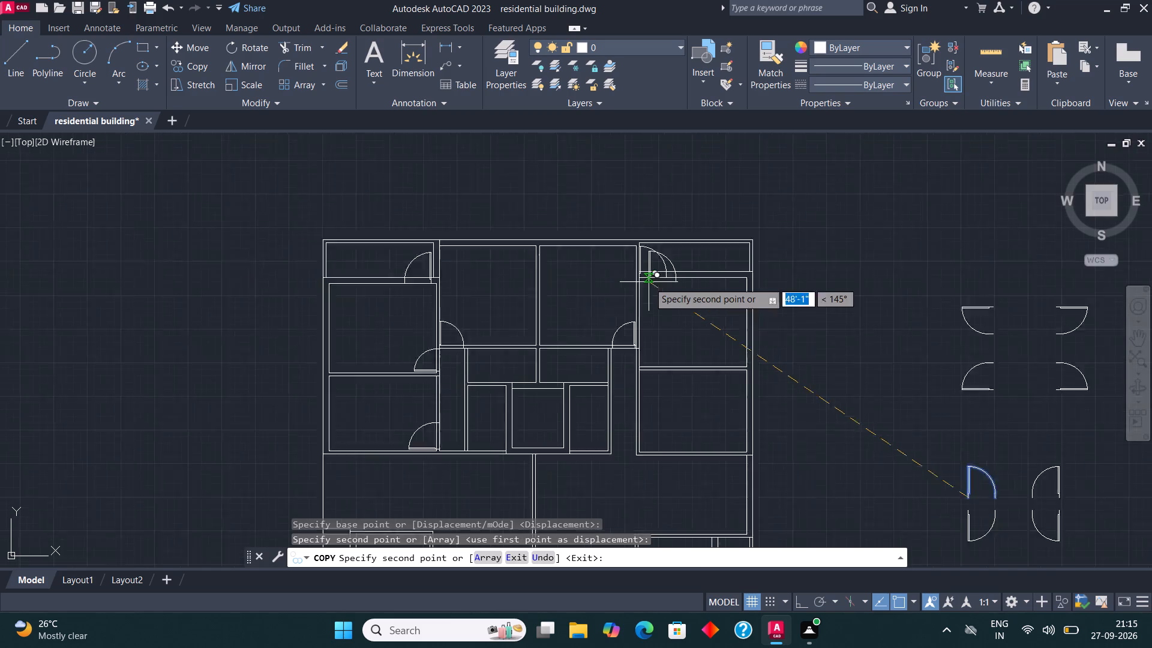
{"action": "scroll", "coordinate": [649, 282], "scroll_direction": "down", "scroll_amount": 1}
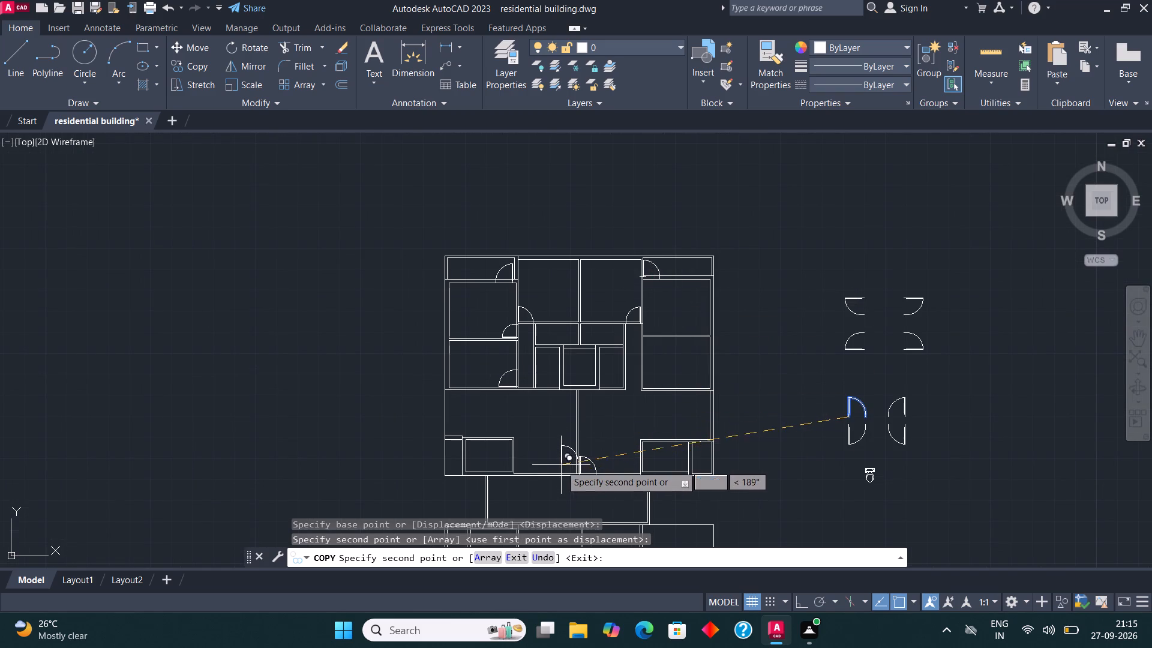
{"action": "key", "text": "Escape"}
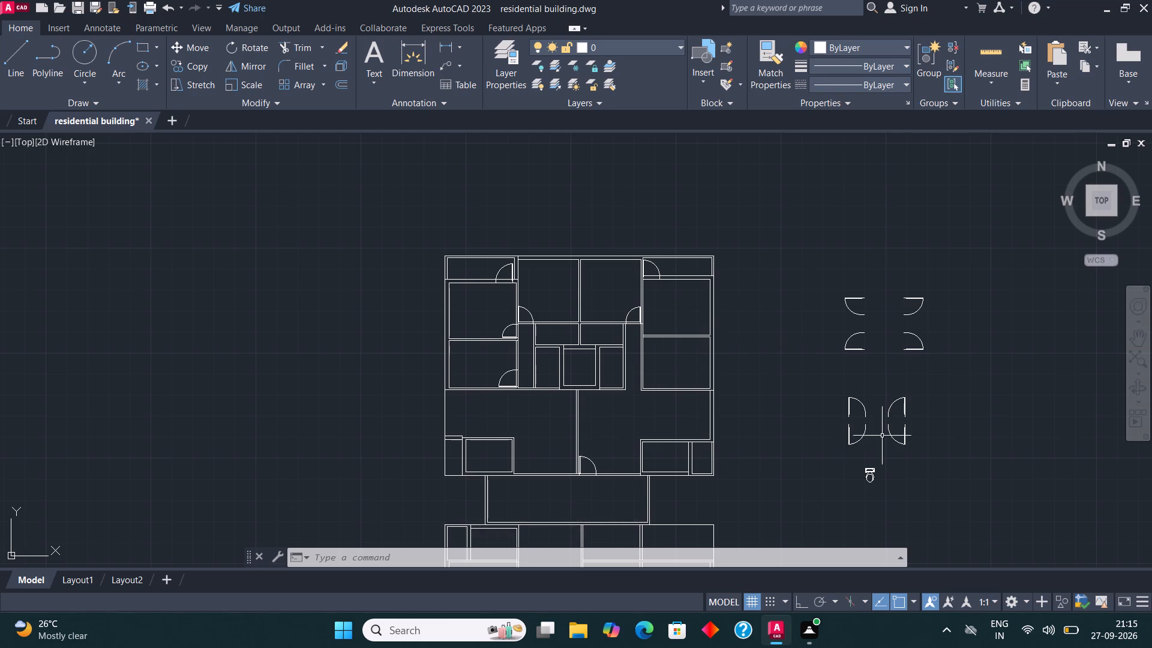
Copy the lower-left door of the vertical-leaf set into the top wall of the small room below the top-middle-left room, near its upper-left corner.
{"action": "left_click", "coordinate": [851, 438]}
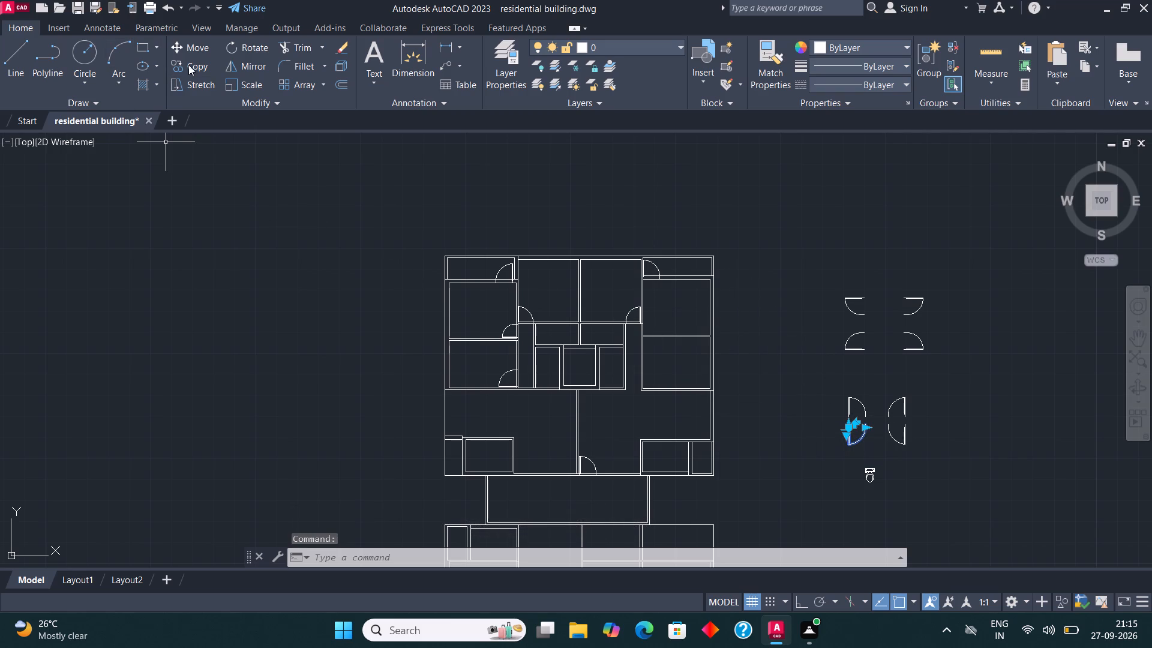
{"action": "left_click", "coordinate": [188, 63]}
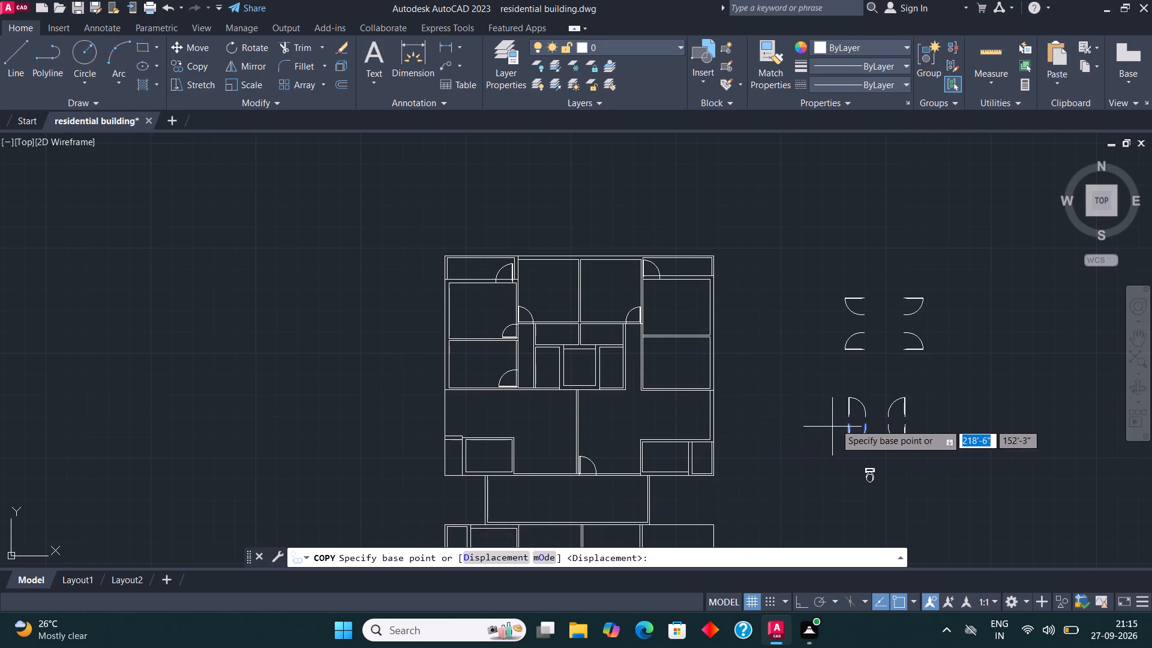
{"action": "left_click", "coordinate": [844, 424]}
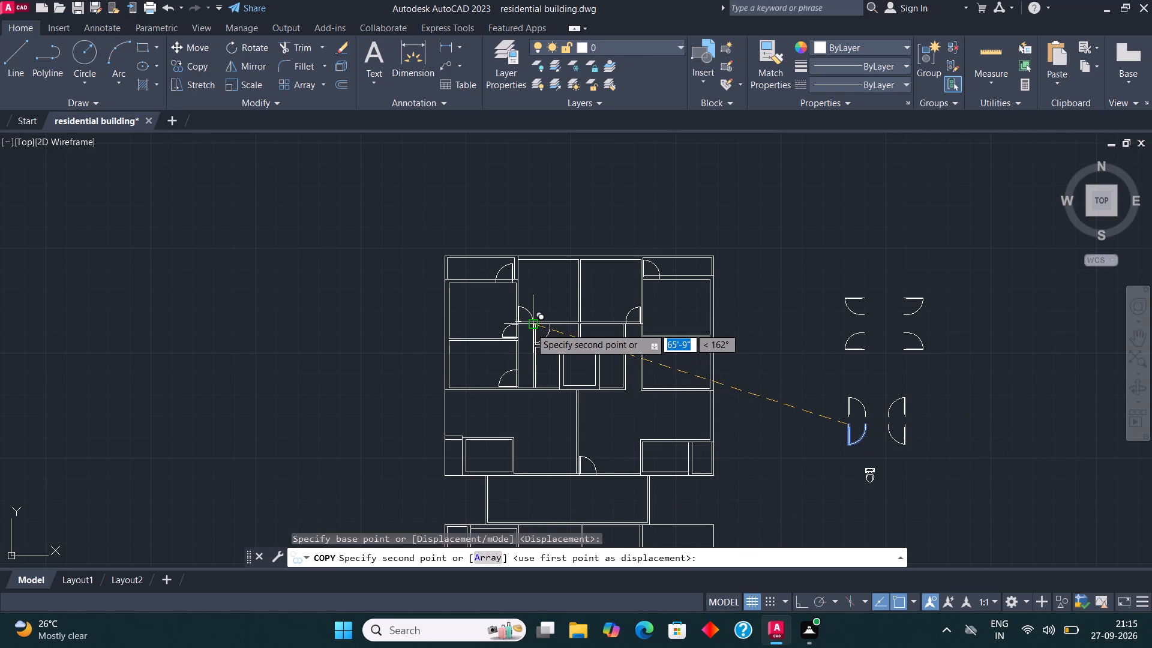
{"action": "scroll", "coordinate": [532, 324], "scroll_direction": "up", "scroll_amount": 1}
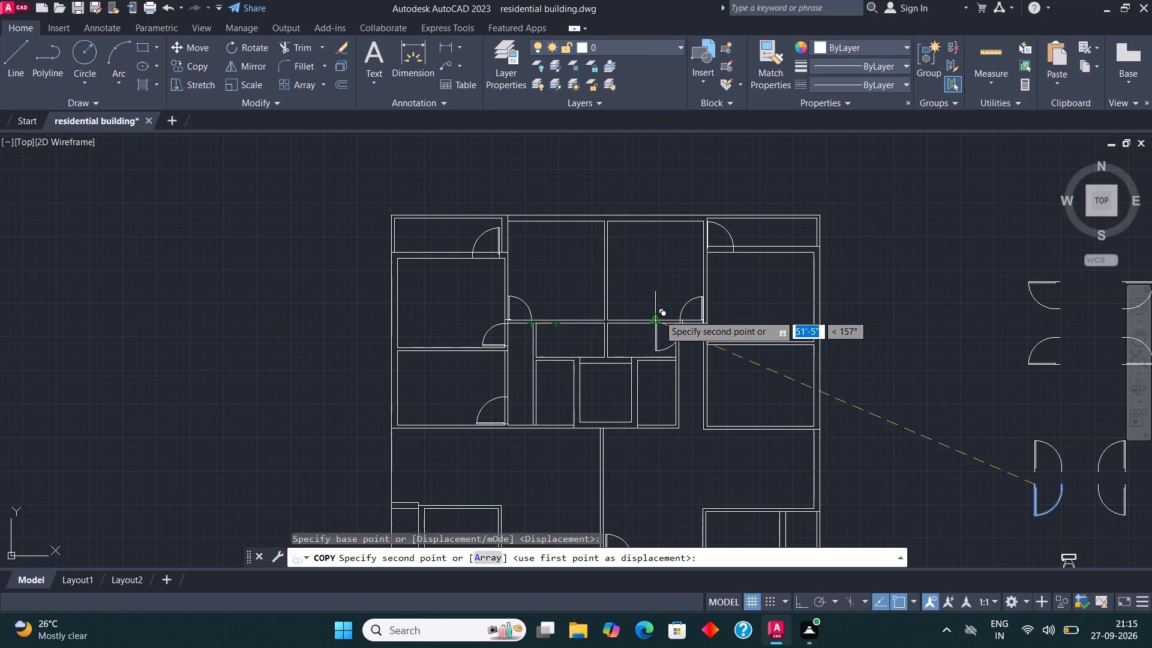
{"action": "scroll", "coordinate": [659, 319], "scroll_direction": "down", "scroll_amount": 1}
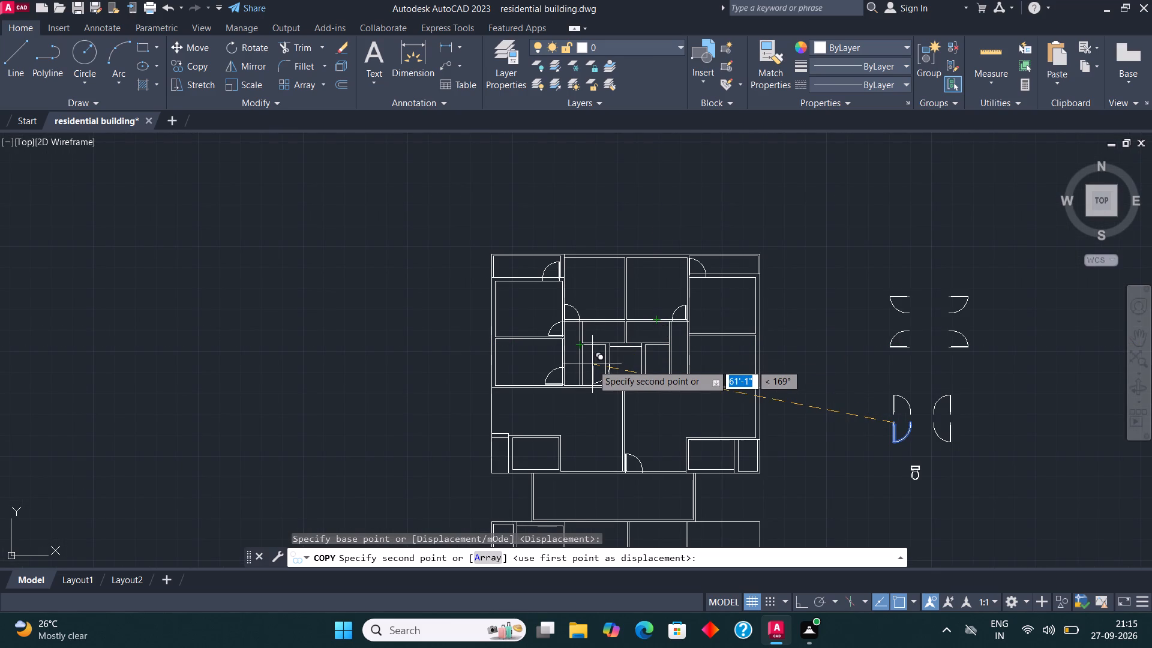
{"action": "scroll", "coordinate": [585, 322], "scroll_direction": "up", "scroll_amount": 4}
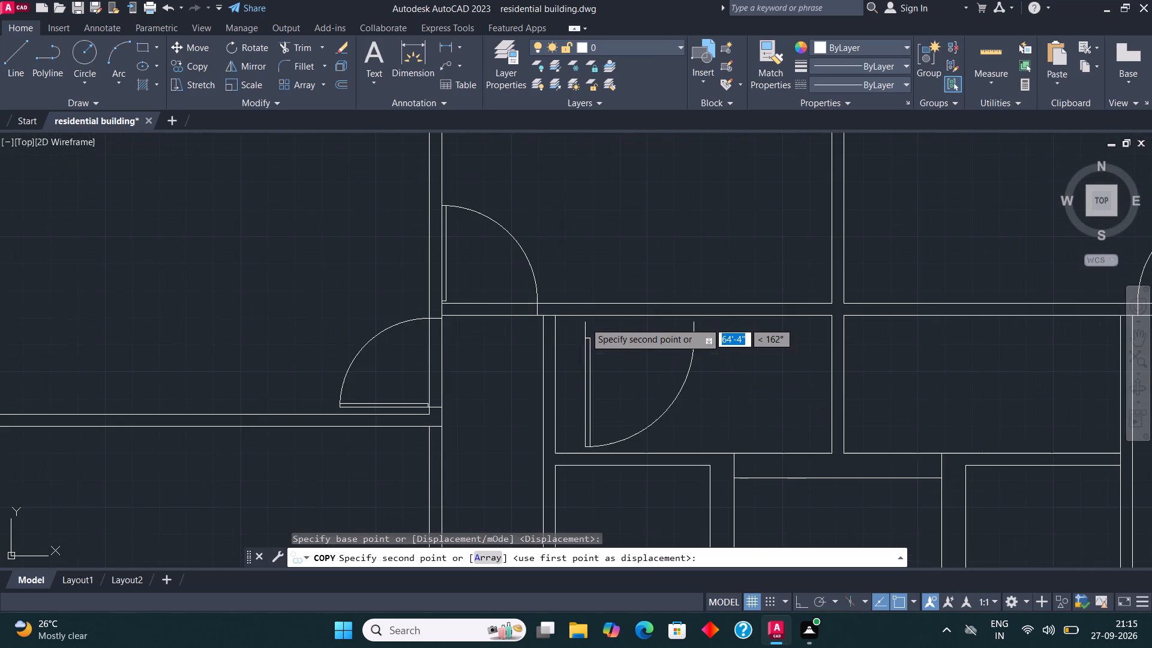
{"action": "left_click", "coordinate": [562, 305]}
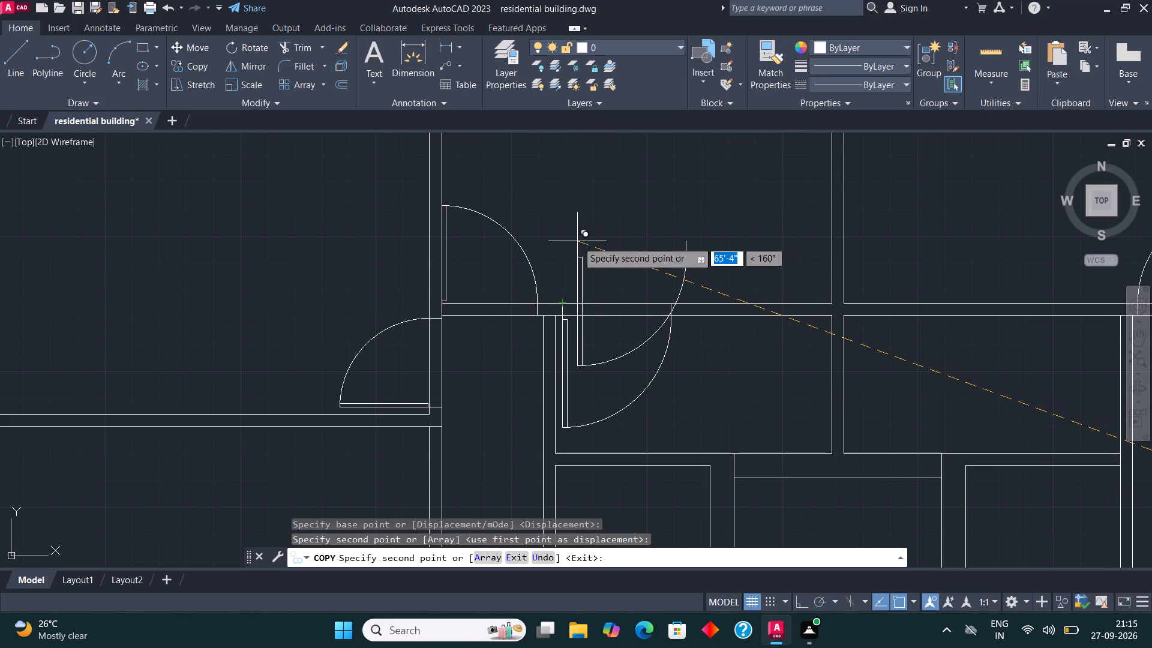
Place another copy of that door in the top wall of the small room inside the lower-right corner, at its upper-left corner.
{"action": "scroll", "coordinate": [577, 241], "scroll_direction": "down", "scroll_amount": 5}
{"action": "scroll", "coordinate": [642, 339], "scroll_direction": "up", "scroll_amount": 4}
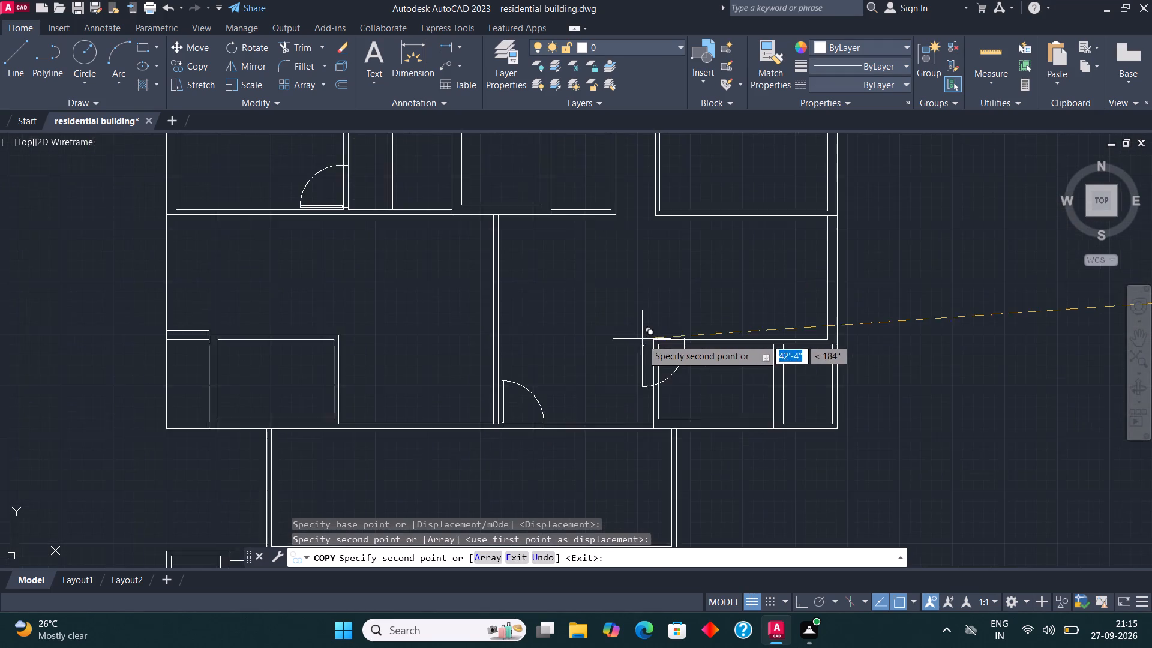
{"action": "scroll", "coordinate": [678, 347], "scroll_direction": "up", "scroll_amount": 2}
{"action": "left_click", "coordinate": [650, 331]}
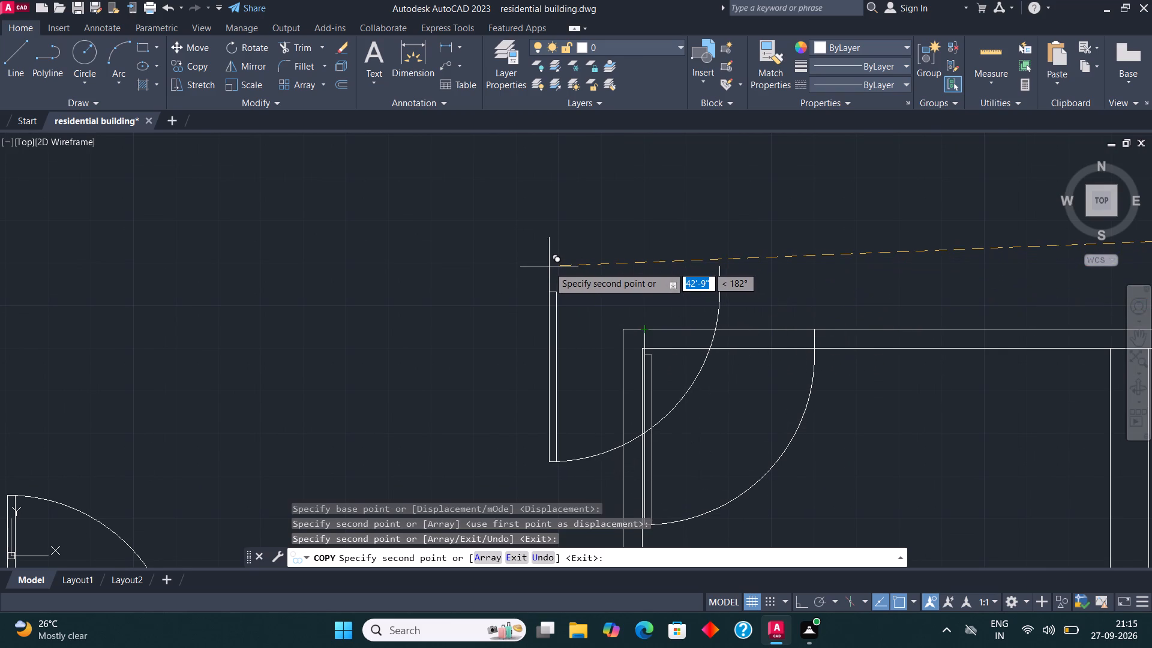
{"action": "scroll", "coordinate": [550, 266], "scroll_direction": "down", "scroll_amount": 2}
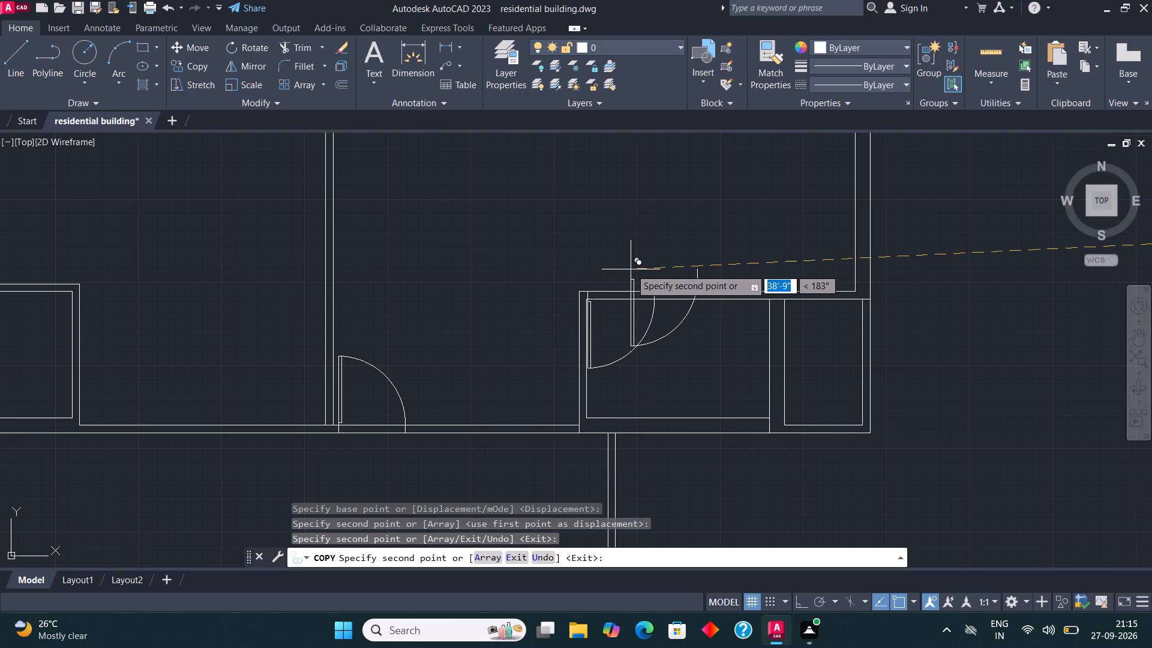
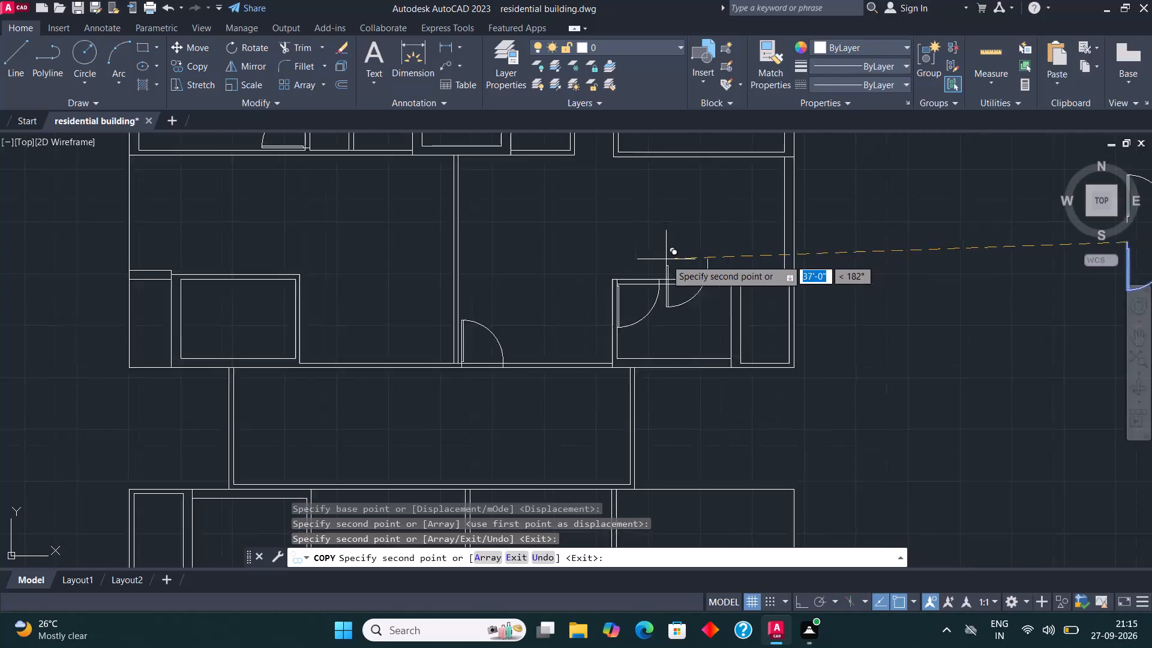
Copy the upper-right door of the vertical-leaf set into the upper block's bottom wall, just left of the central dividing wall.
{"action": "key", "text": "Escape"}
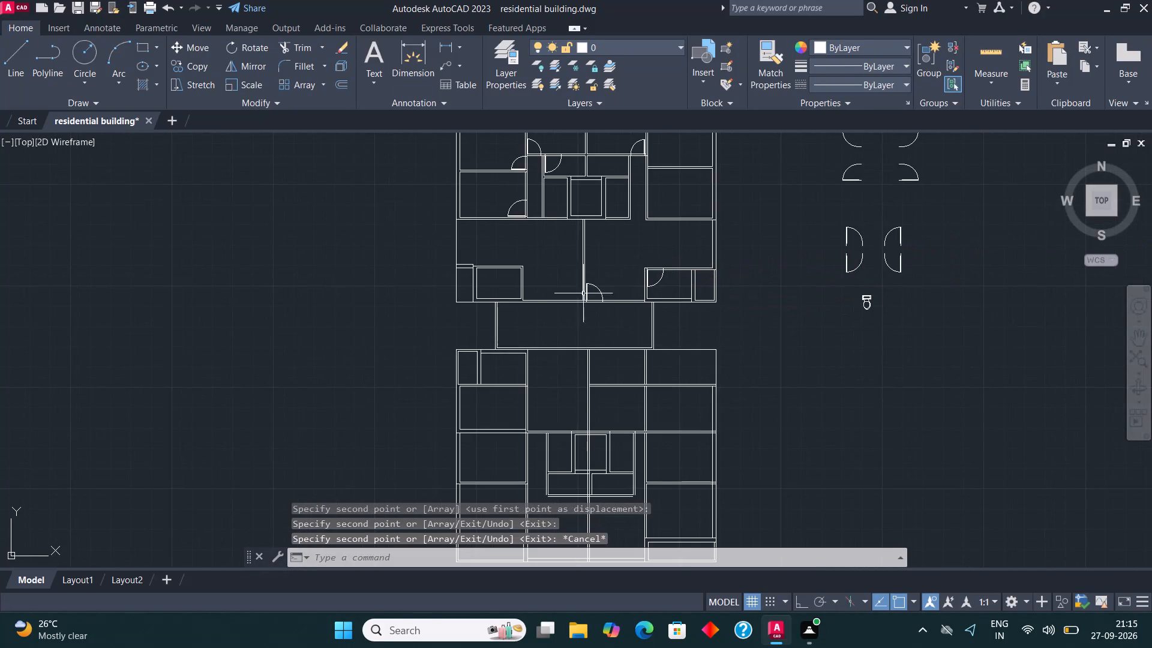
{"action": "scroll", "coordinate": [545, 264], "scroll_direction": "down", "scroll_amount": 2}
{"action": "scroll", "coordinate": [664, 248], "scroll_direction": "up", "scroll_amount": 2}
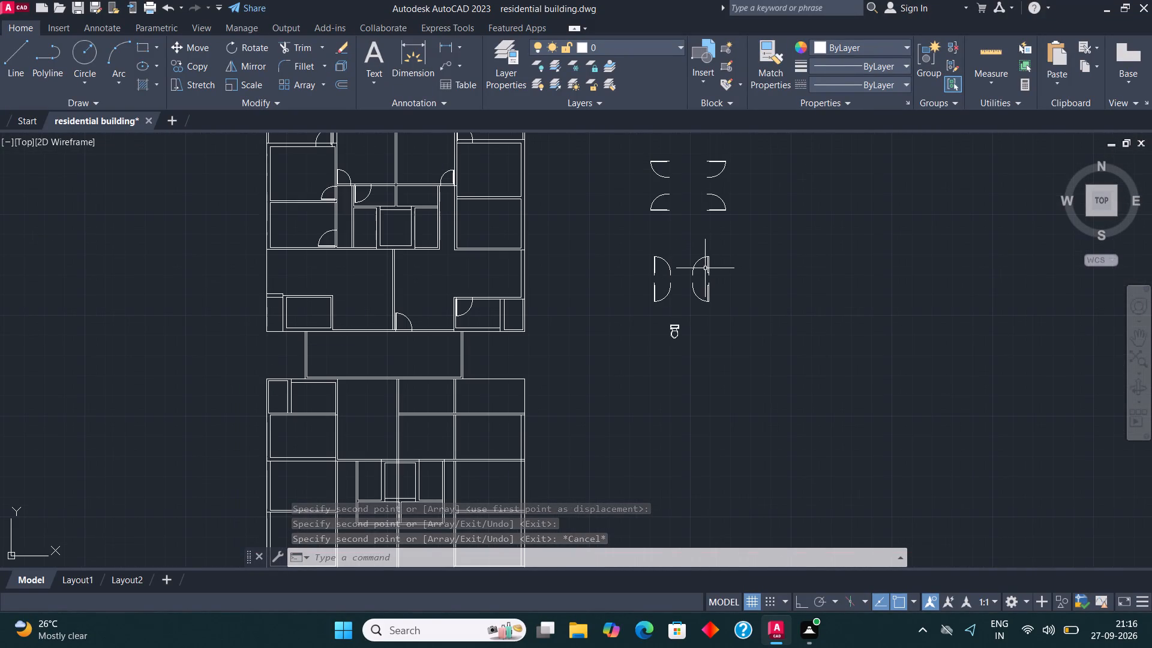
{"action": "left_click", "coordinate": [705, 267]}
{"action": "left_click", "coordinate": [686, 259]}
{"action": "left_click", "coordinate": [201, 71]}
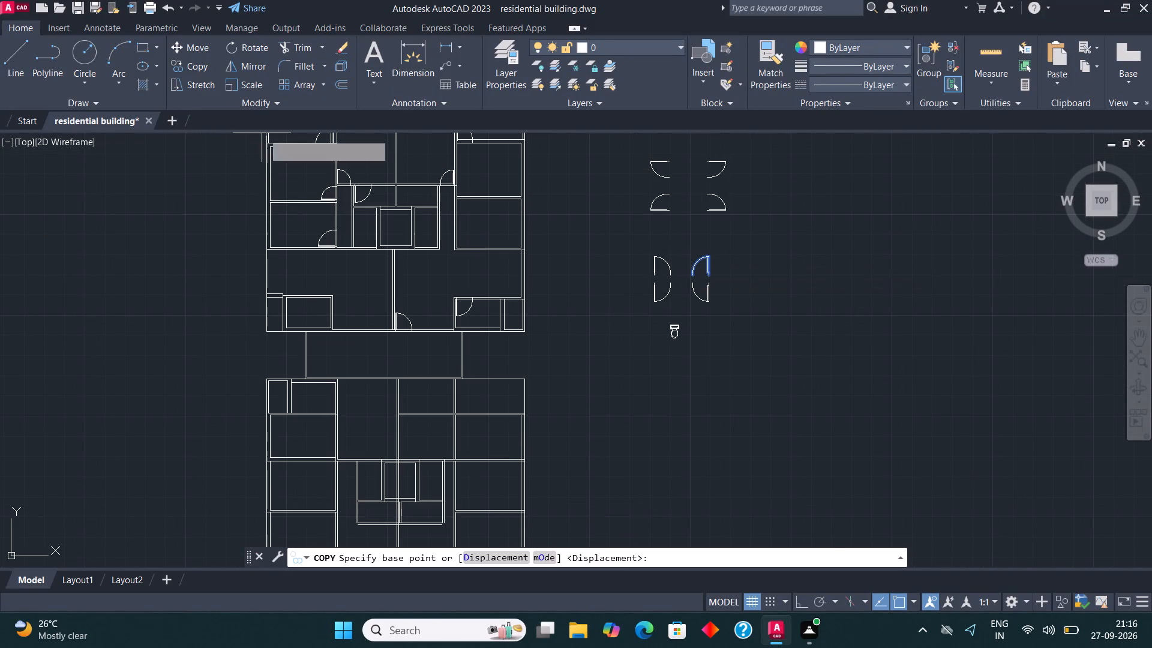
{"action": "left_click", "coordinate": [711, 278]}
{"action": "scroll", "coordinate": [364, 330], "scroll_direction": "up", "scroll_amount": 5}
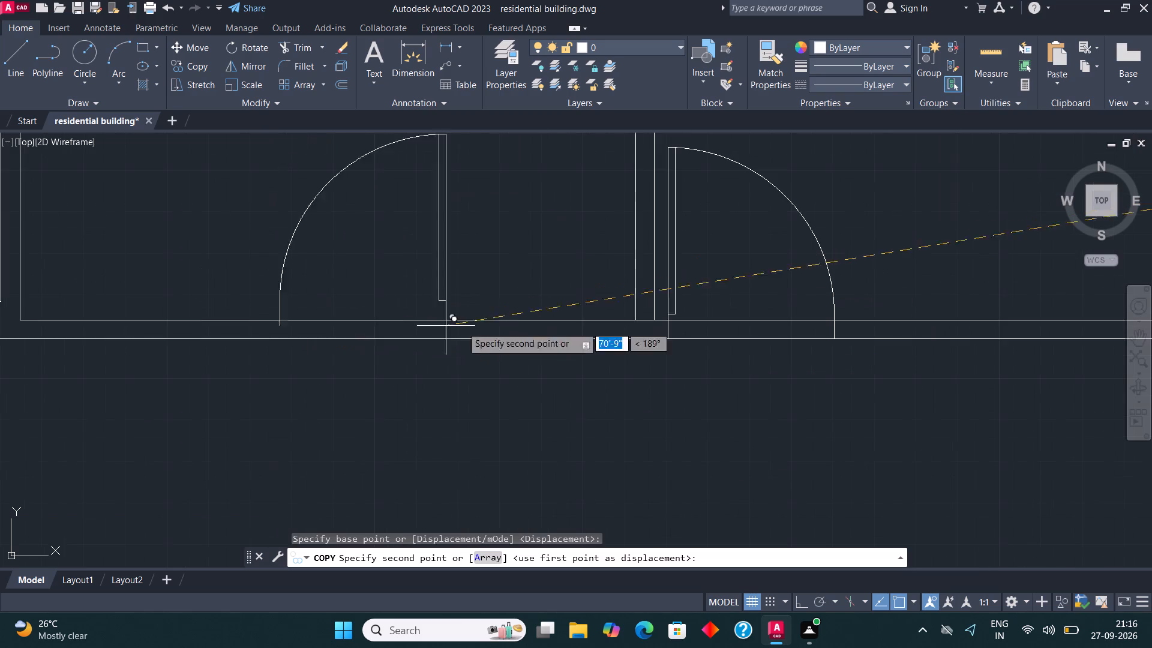
{"action": "left_click", "coordinate": [621, 337]}
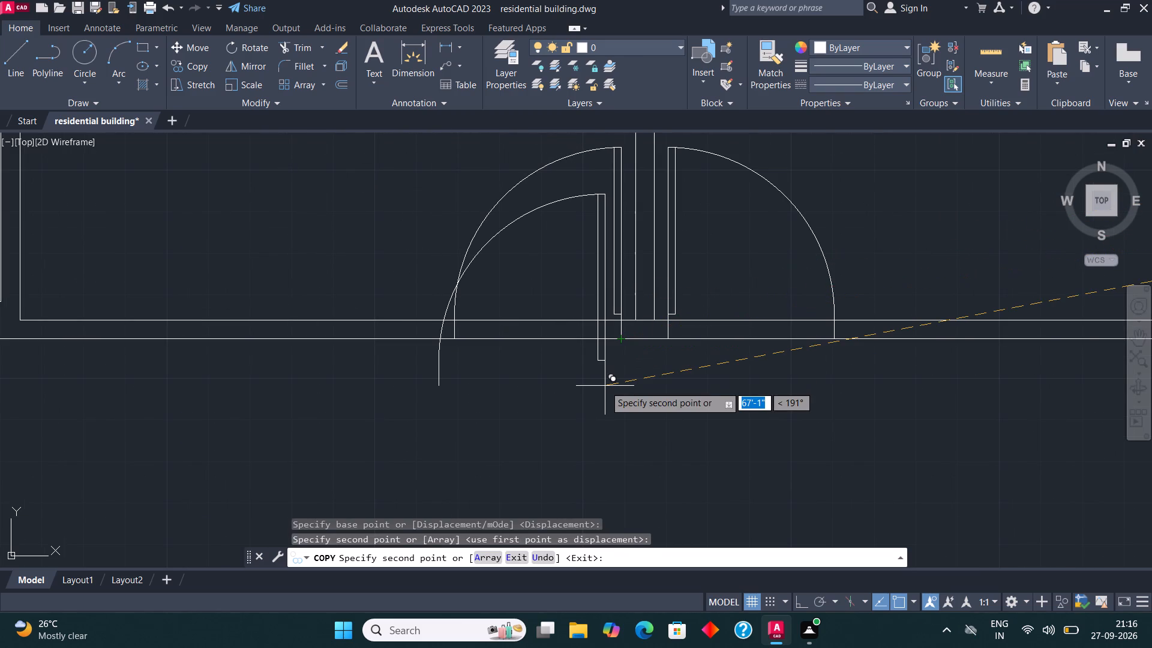
{"action": "scroll", "coordinate": [605, 386], "scroll_direction": "down", "scroll_amount": 4}
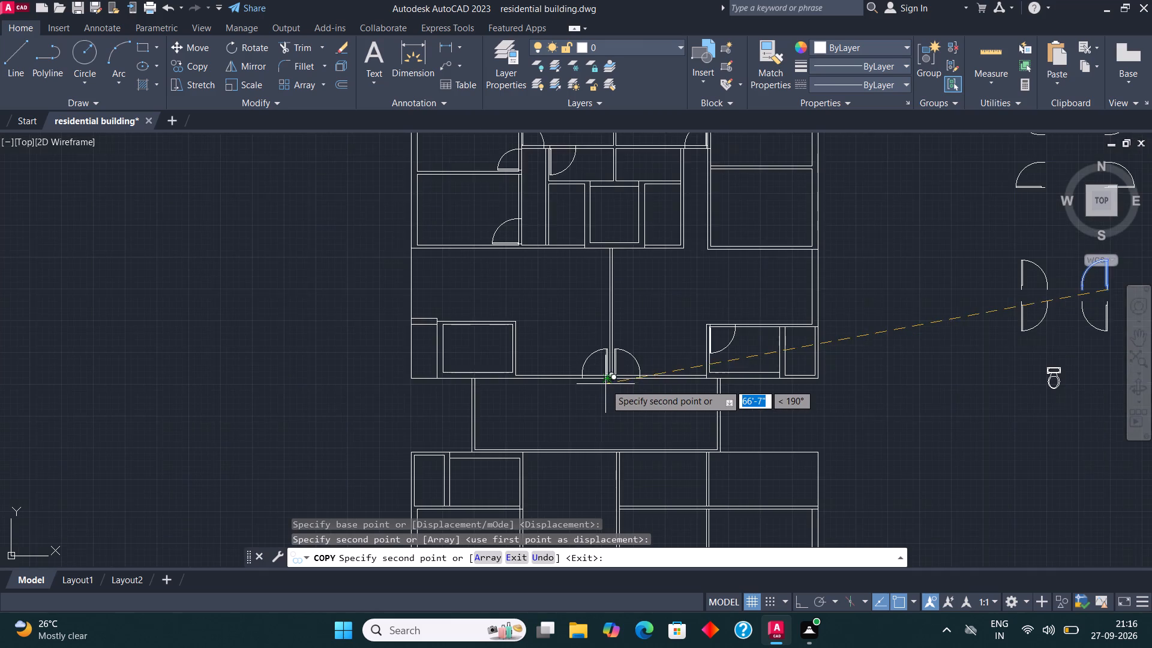
{"action": "scroll", "coordinate": [605, 385], "scroll_direction": "down", "scroll_amount": 1}
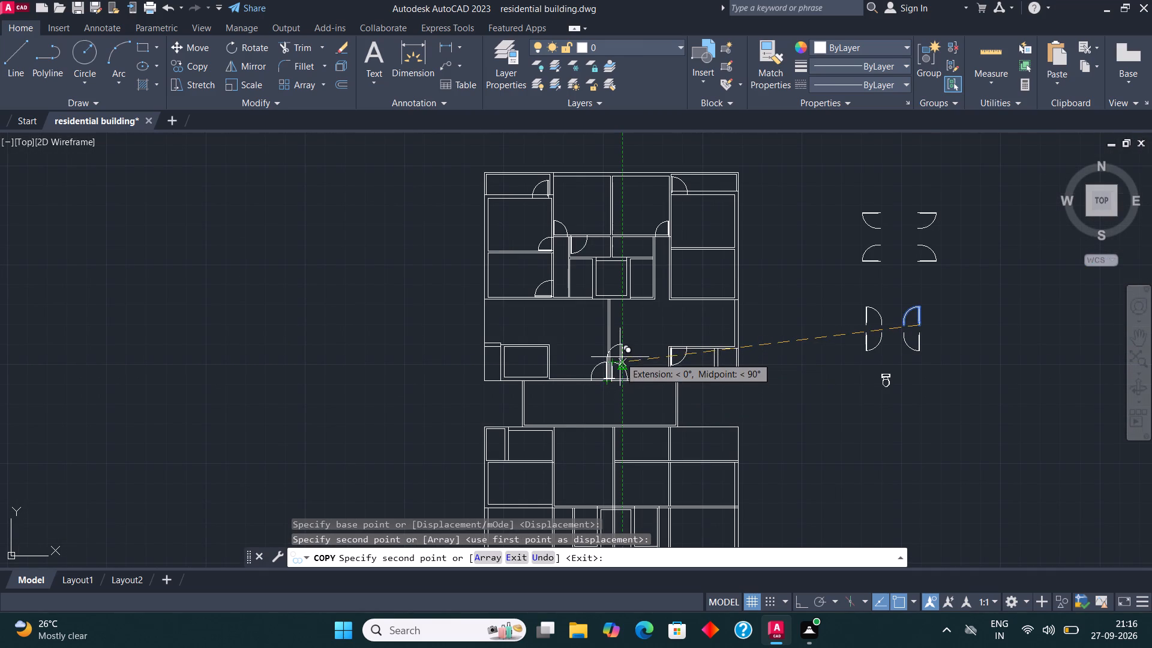
{"action": "scroll", "coordinate": [614, 283], "scroll_direction": "down", "scroll_amount": 2}
{"action": "key", "text": "Escape"}
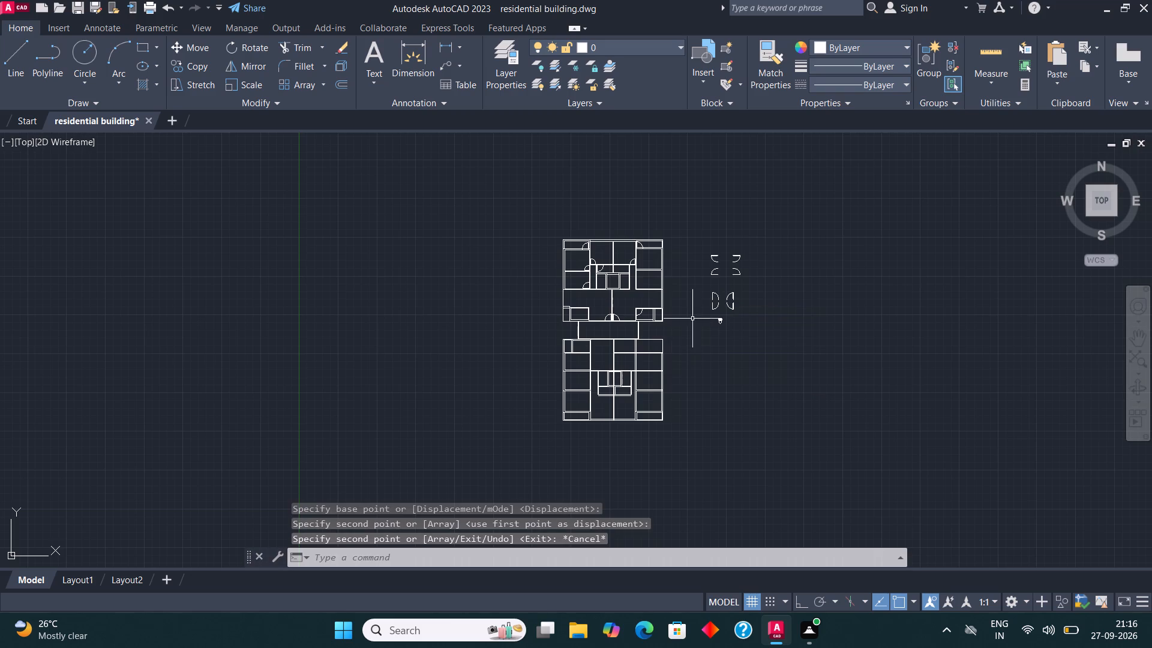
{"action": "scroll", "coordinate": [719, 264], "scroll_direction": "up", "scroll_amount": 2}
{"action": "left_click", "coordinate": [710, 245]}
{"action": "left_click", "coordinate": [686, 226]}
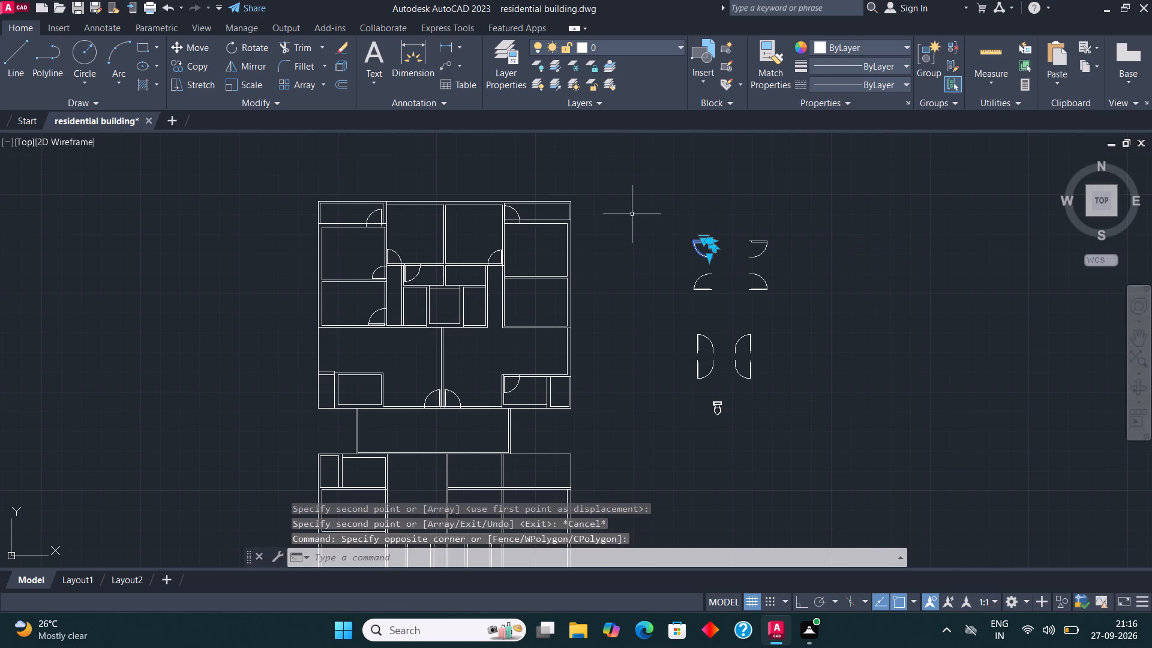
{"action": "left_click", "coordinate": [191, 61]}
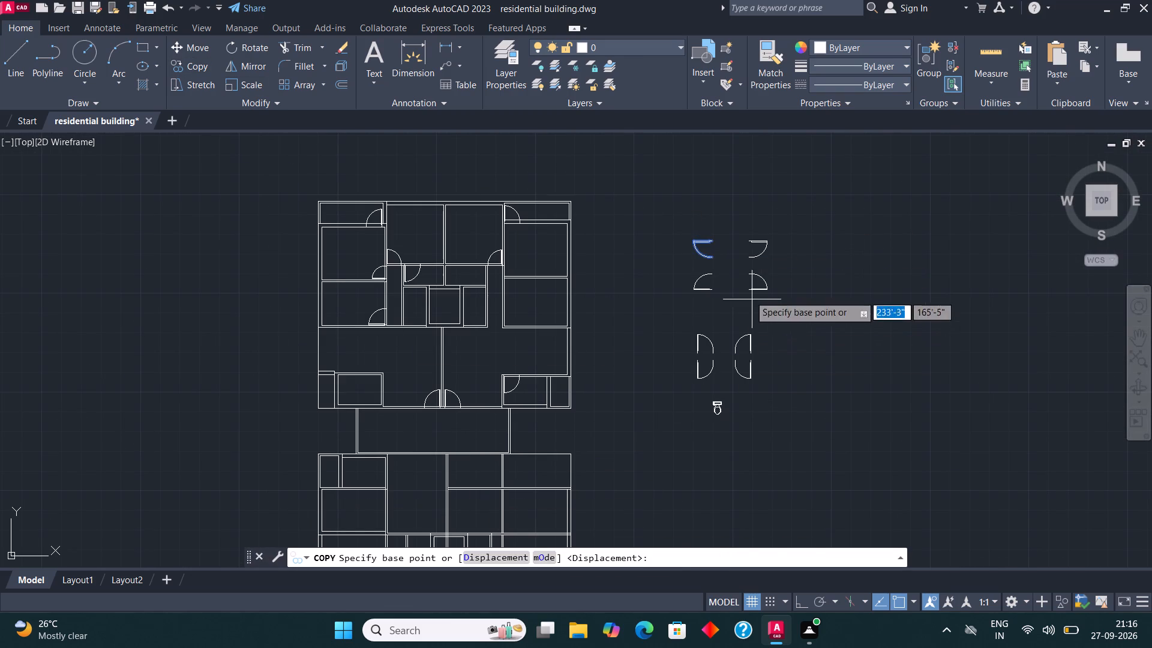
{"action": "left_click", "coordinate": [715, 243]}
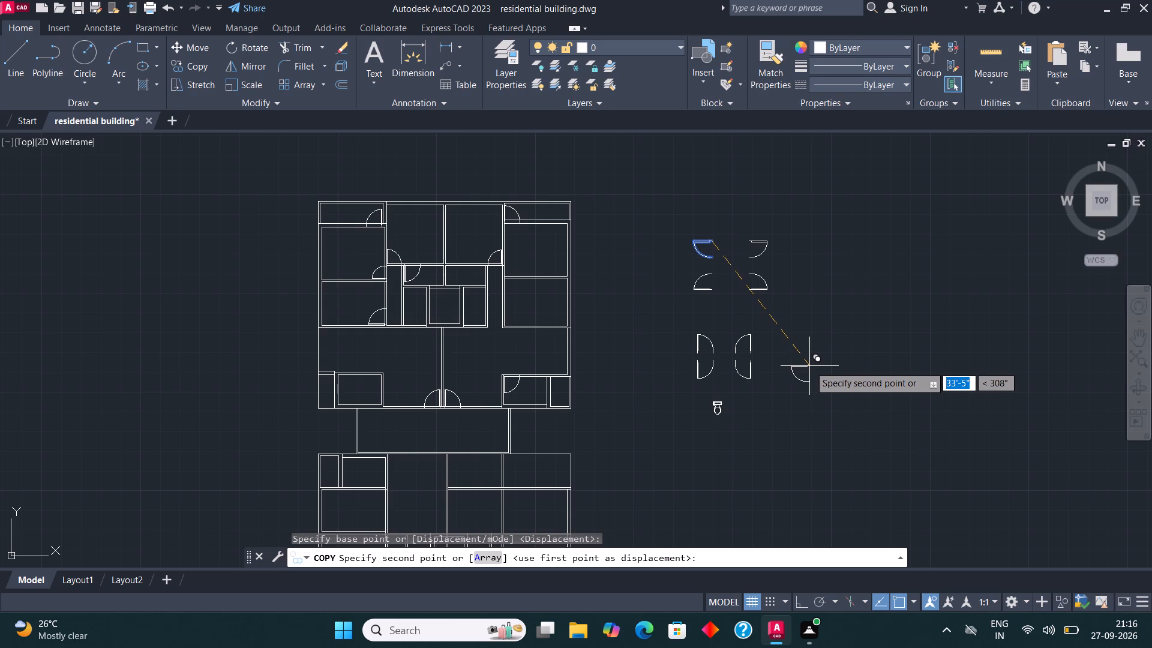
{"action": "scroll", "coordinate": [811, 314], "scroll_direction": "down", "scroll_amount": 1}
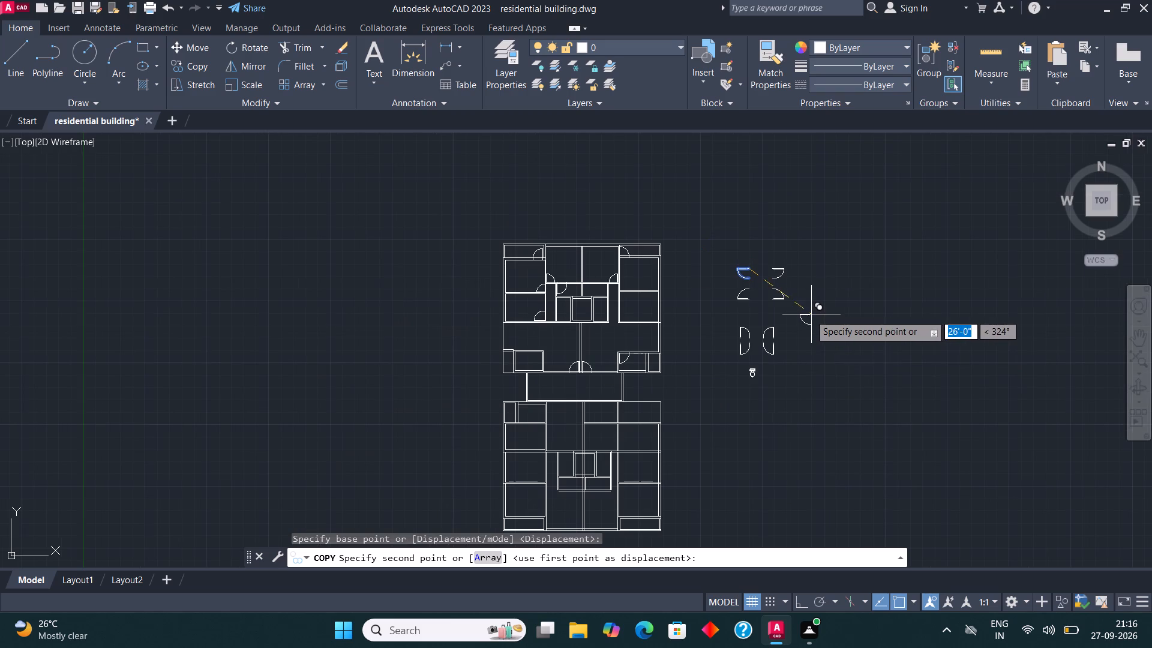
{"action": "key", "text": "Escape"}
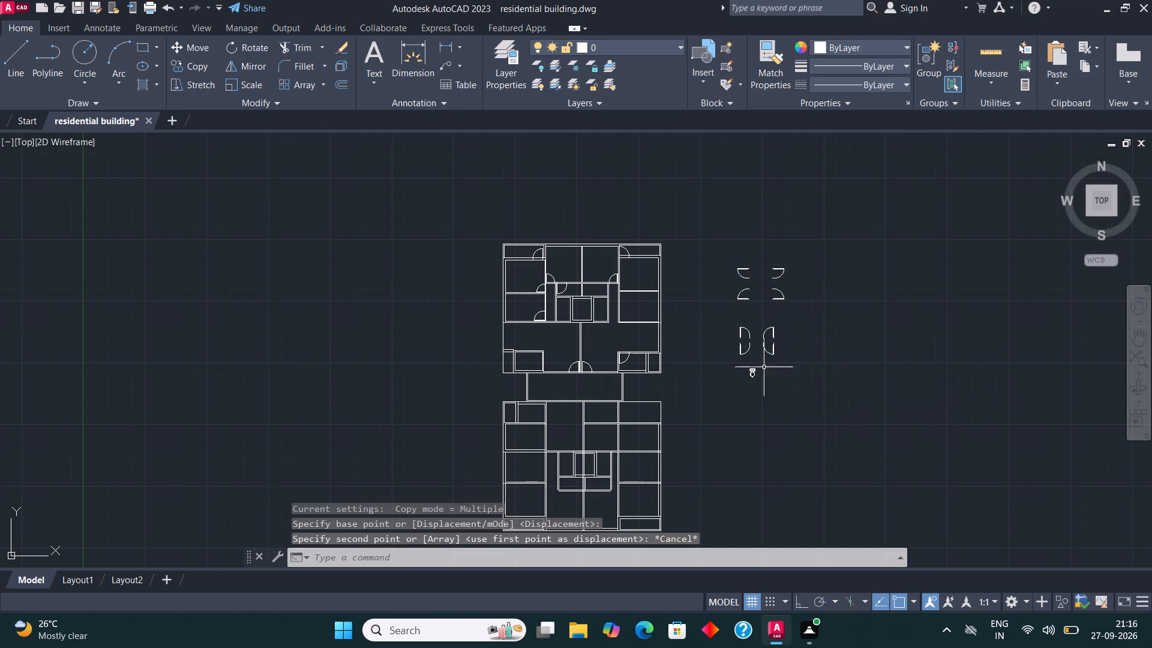
Copy the lower-right door of the horizontal-leaf set into the left wall of the upper right-side room, at its lower-left corner.
{"action": "scroll", "coordinate": [763, 275], "scroll_direction": "up", "scroll_amount": 1}
{"action": "scroll", "coordinate": [698, 248], "scroll_direction": "up", "scroll_amount": 1}
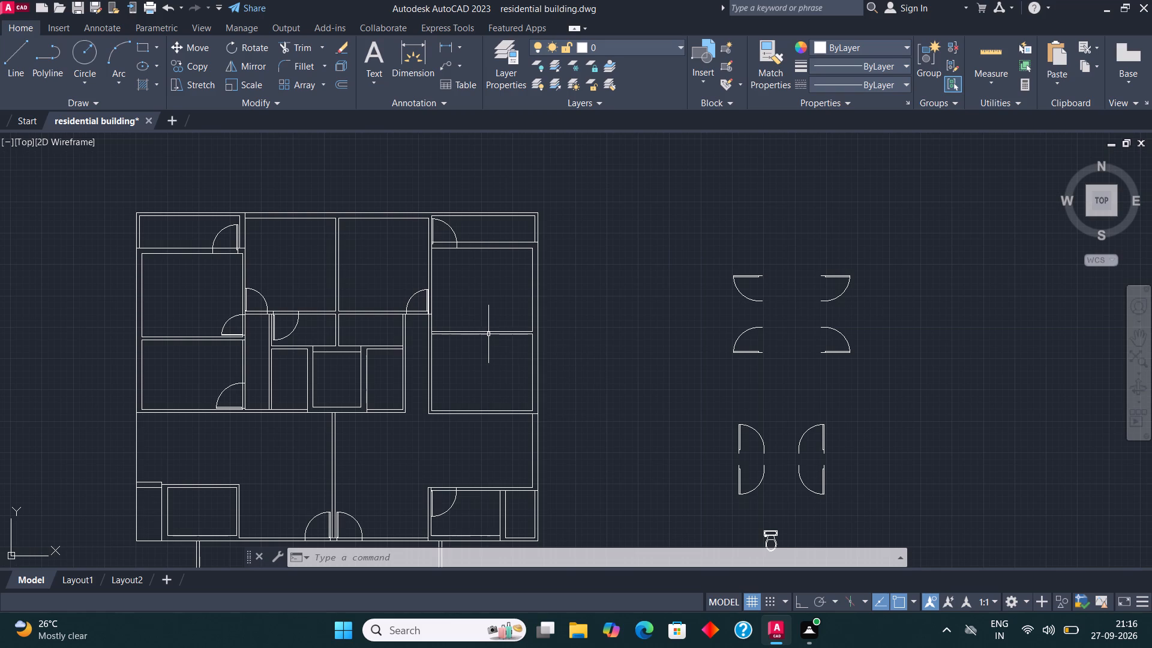
{"action": "left_click", "coordinate": [845, 354]}
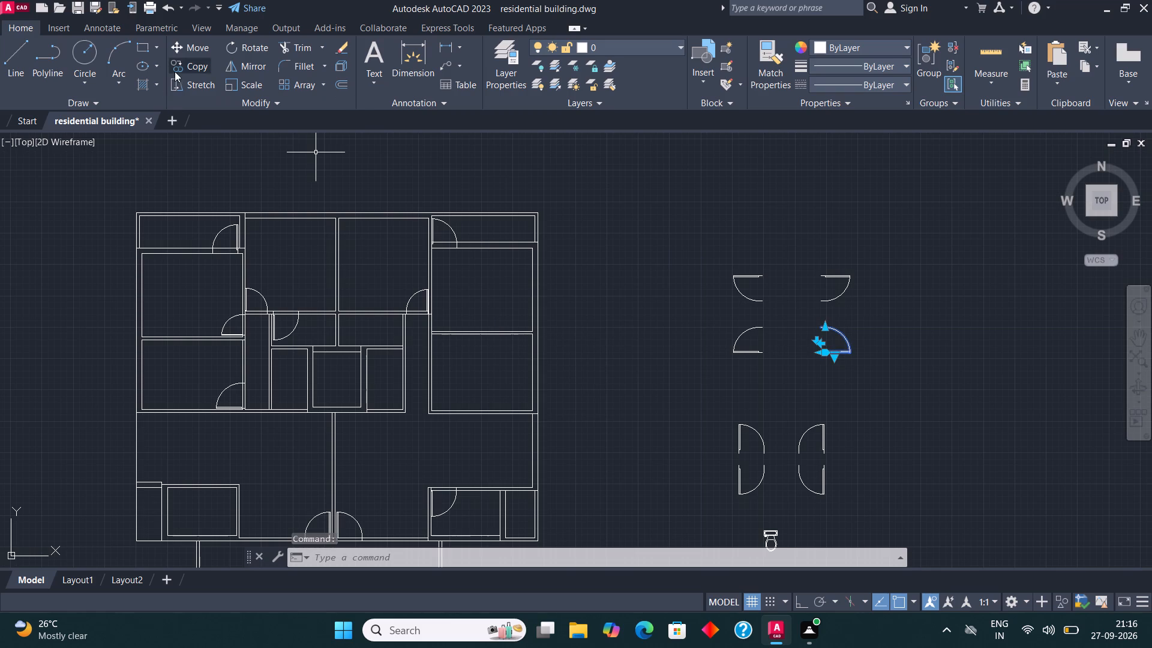
{"action": "left_click", "coordinate": [179, 66]}
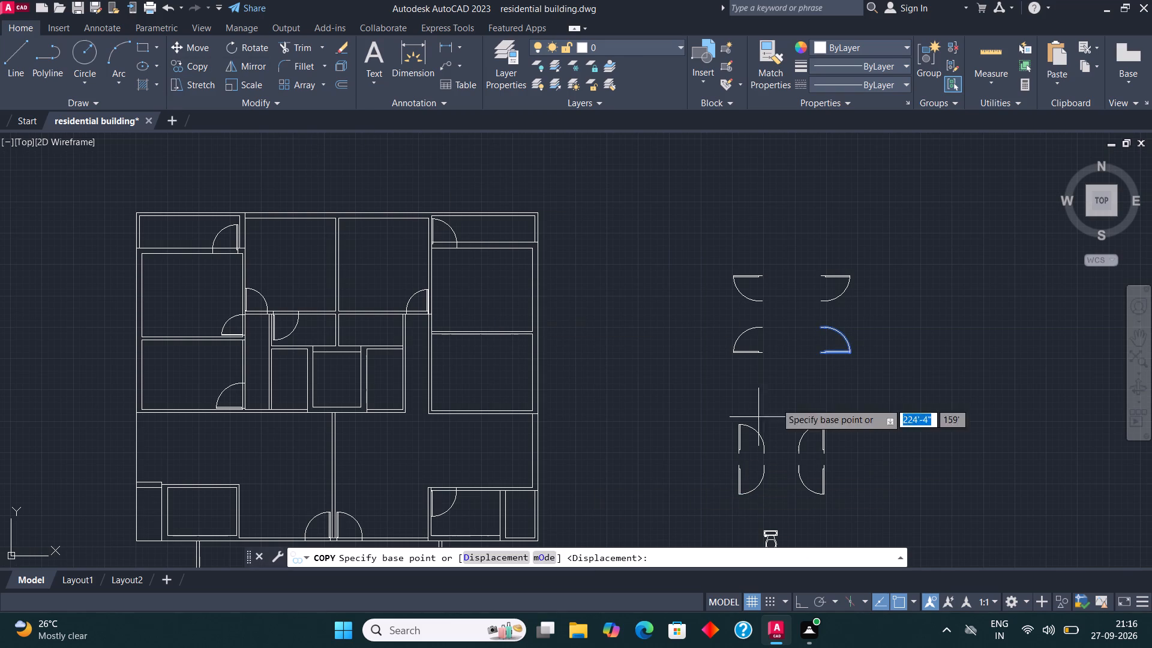
{"action": "left_click", "coordinate": [820, 357]}
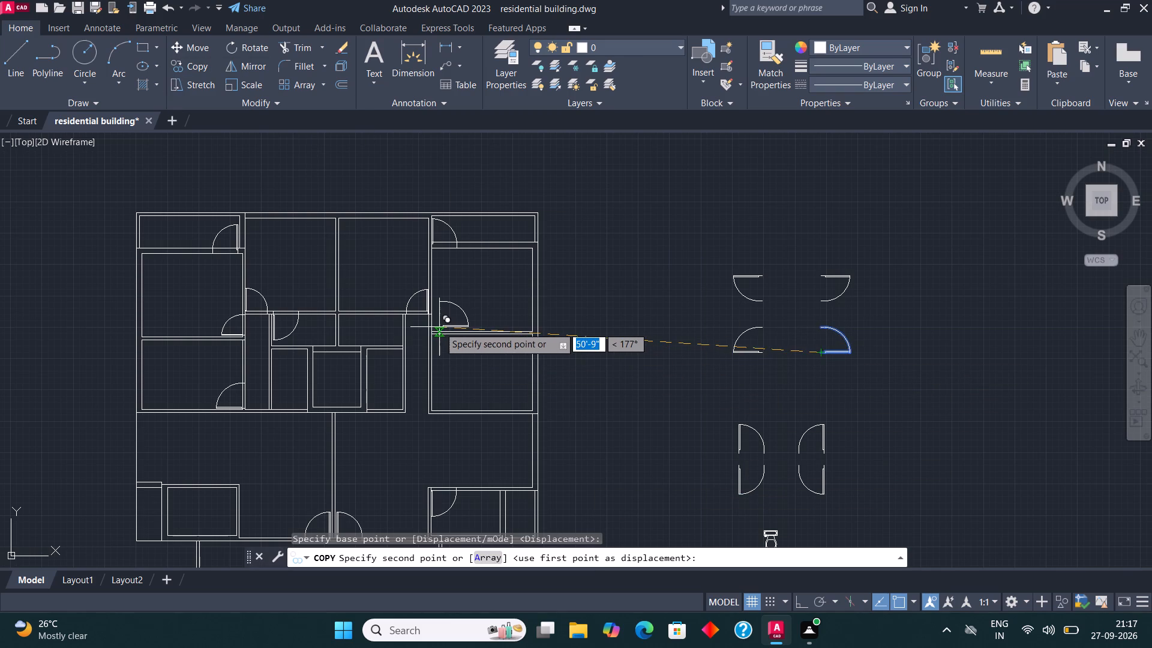
{"action": "scroll", "coordinate": [565, 333], "scroll_direction": "down", "scroll_amount": 2}
{"action": "scroll", "coordinate": [478, 322], "scroll_direction": "up", "scroll_amount": 4}
{"action": "scroll", "coordinate": [668, 386], "scroll_direction": "up", "scroll_amount": 2}
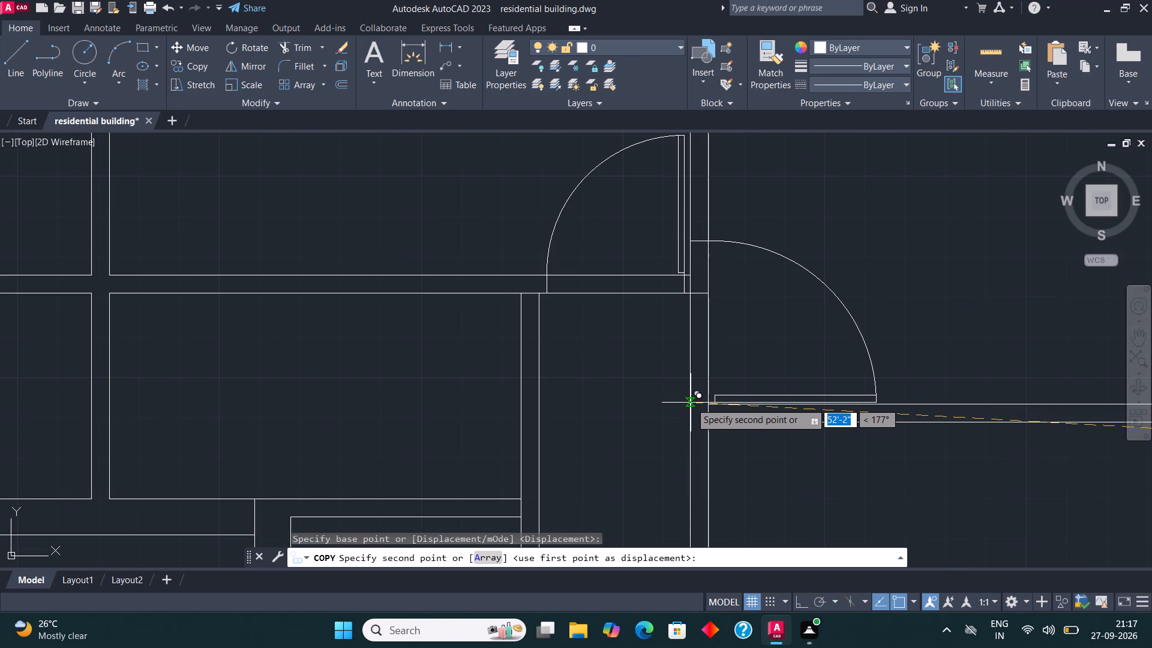
{"action": "left_click", "coordinate": [691, 403]}
Place another copy of that door in the left wall of the room directly below, at its lower-left corner.
{"action": "scroll", "coordinate": [658, 339], "scroll_direction": "down", "scroll_amount": 2}
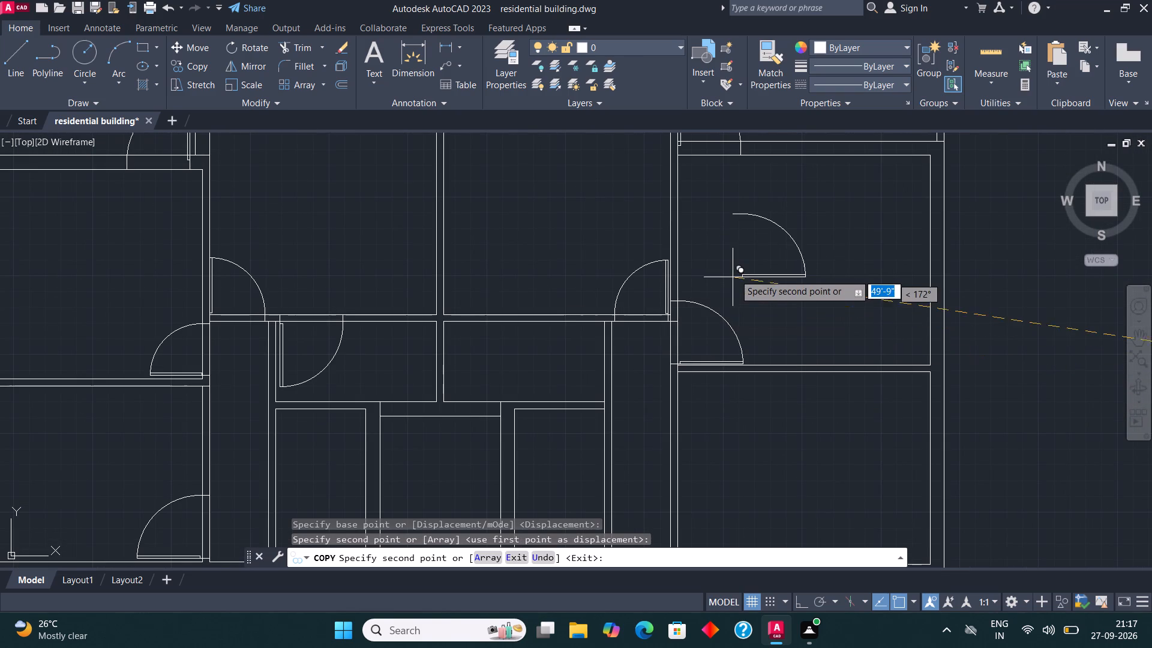
{"action": "scroll", "coordinate": [733, 277], "scroll_direction": "down", "scroll_amount": 1}
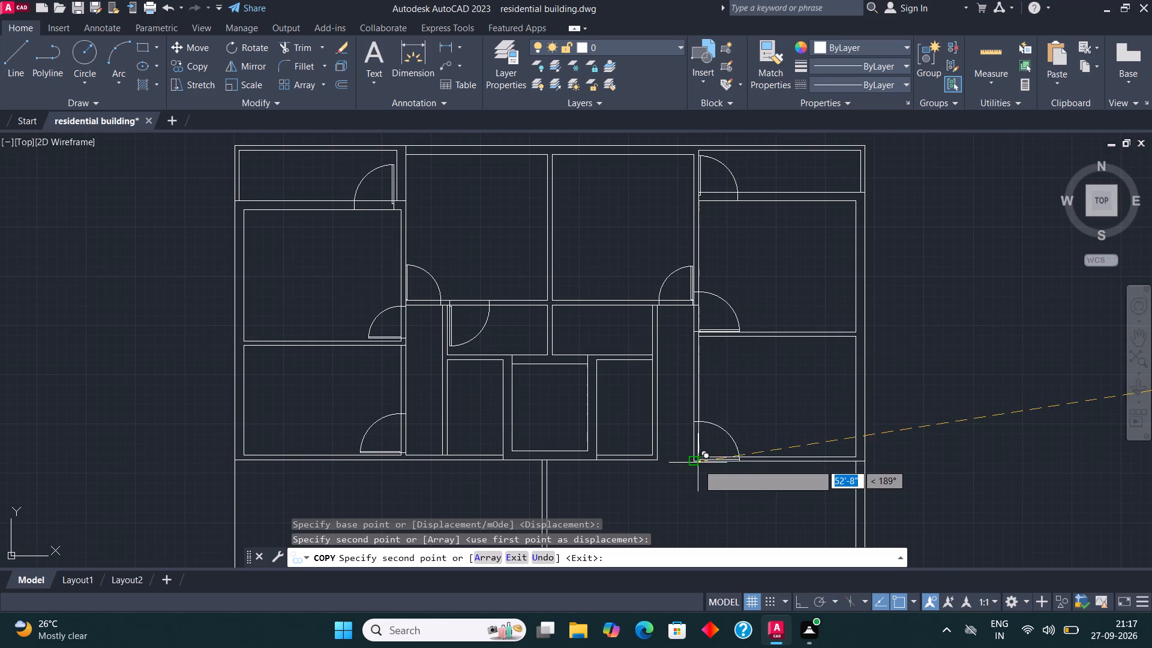
{"action": "scroll", "coordinate": [698, 464], "scroll_direction": "up", "scroll_amount": 2}
{"action": "left_click", "coordinate": [685, 443]}
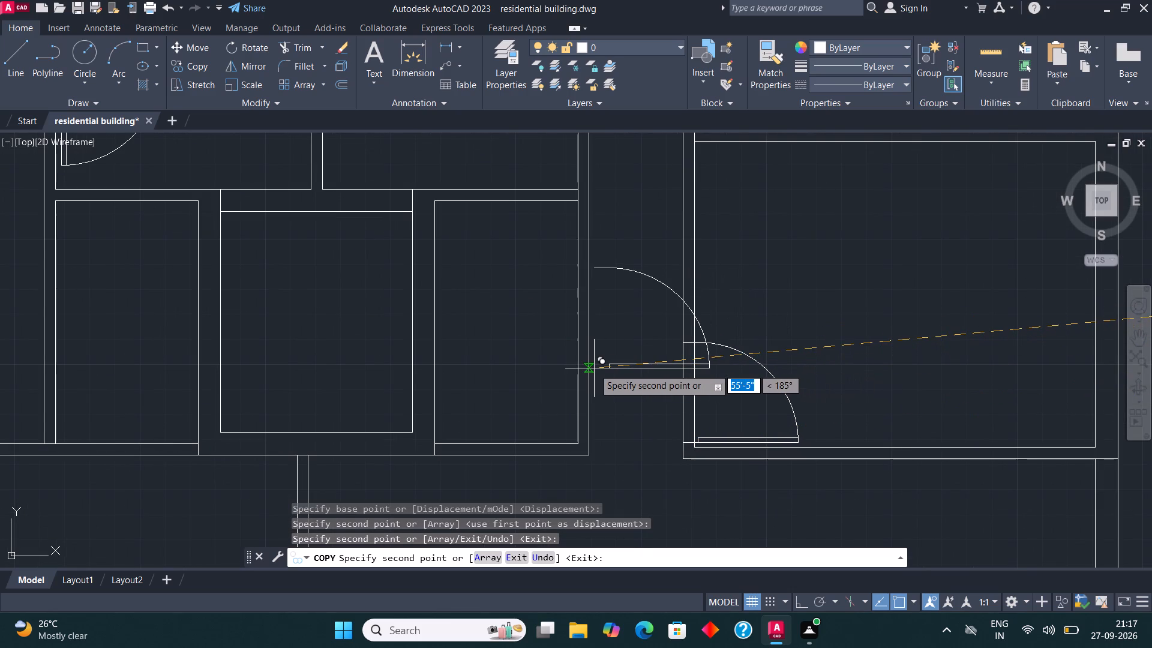
{"action": "scroll", "coordinate": [599, 374], "scroll_direction": "down", "scroll_amount": 2}
{"action": "key", "text": "Escape"}
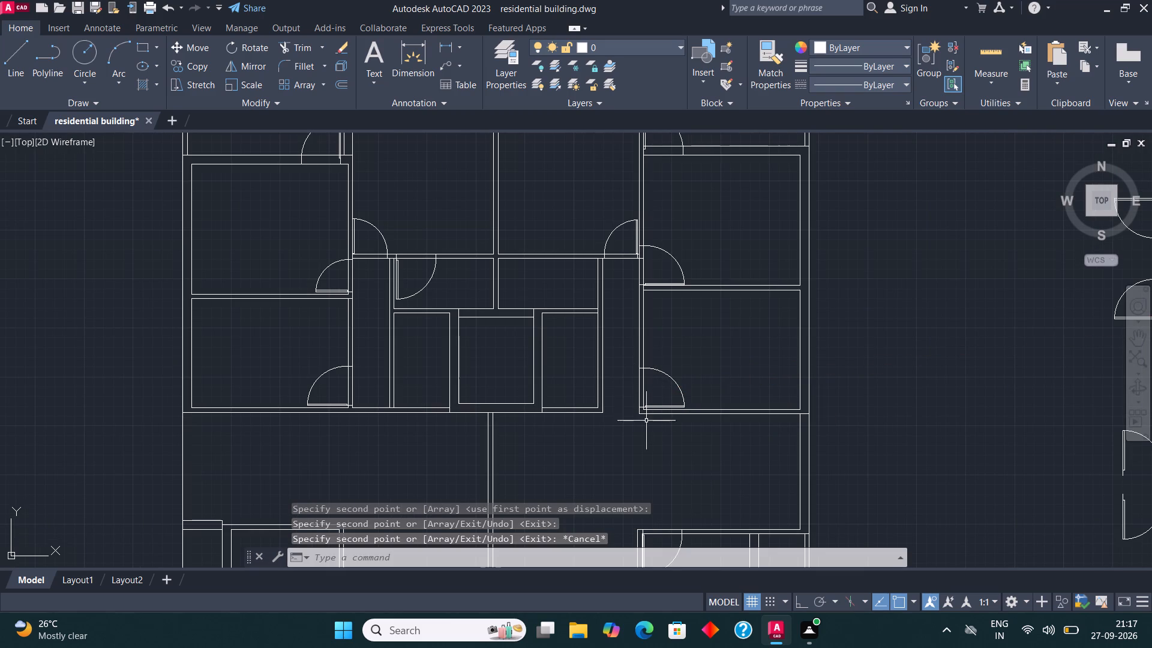
Scale down the upper right-side room's door from its lower-left corner so its opening ends just below the adjoining corridor wall.
{"action": "scroll", "coordinate": [659, 249], "scroll_direction": "up", "scroll_amount": 2}
{"action": "left_click", "coordinate": [659, 251]}
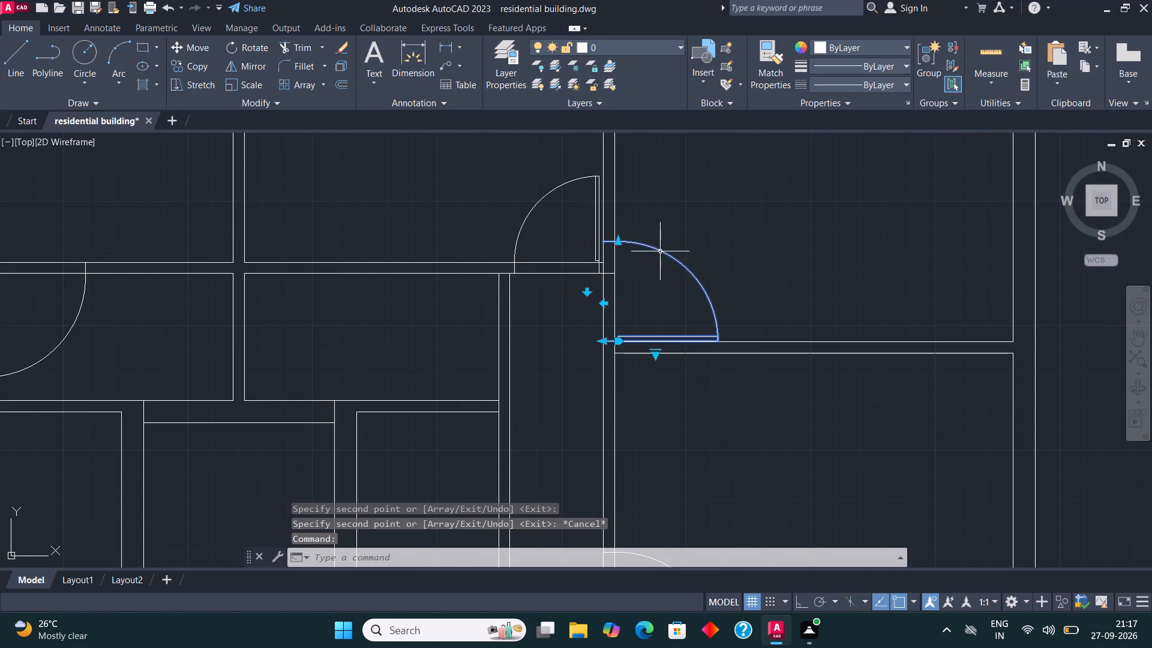
{"action": "scroll", "coordinate": [732, 263], "scroll_direction": "up", "scroll_amount": 2}
{"action": "left_click", "coordinate": [248, 88]}
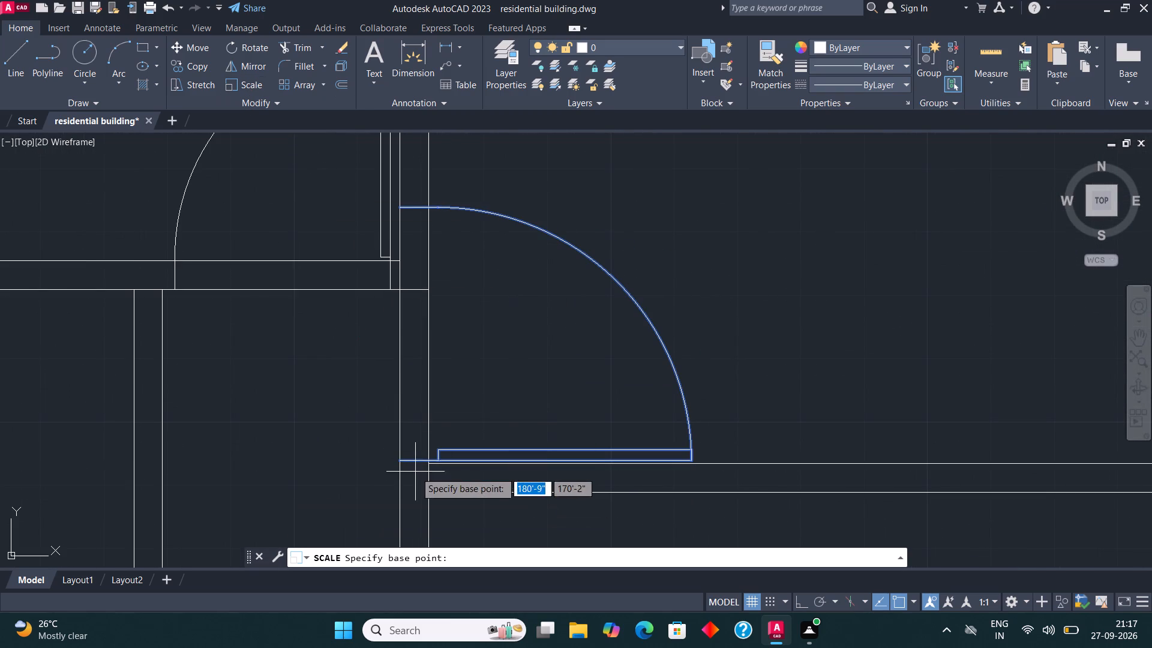
{"action": "left_click", "coordinate": [394, 463]}
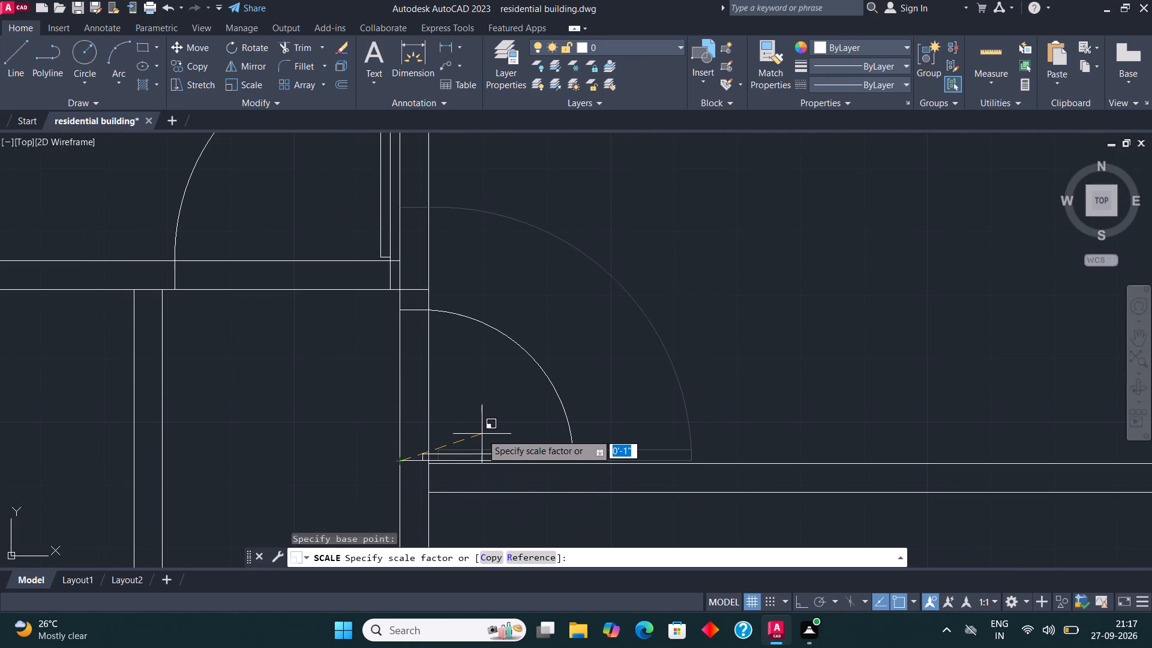
{"action": "left_click", "coordinate": [486, 428]}
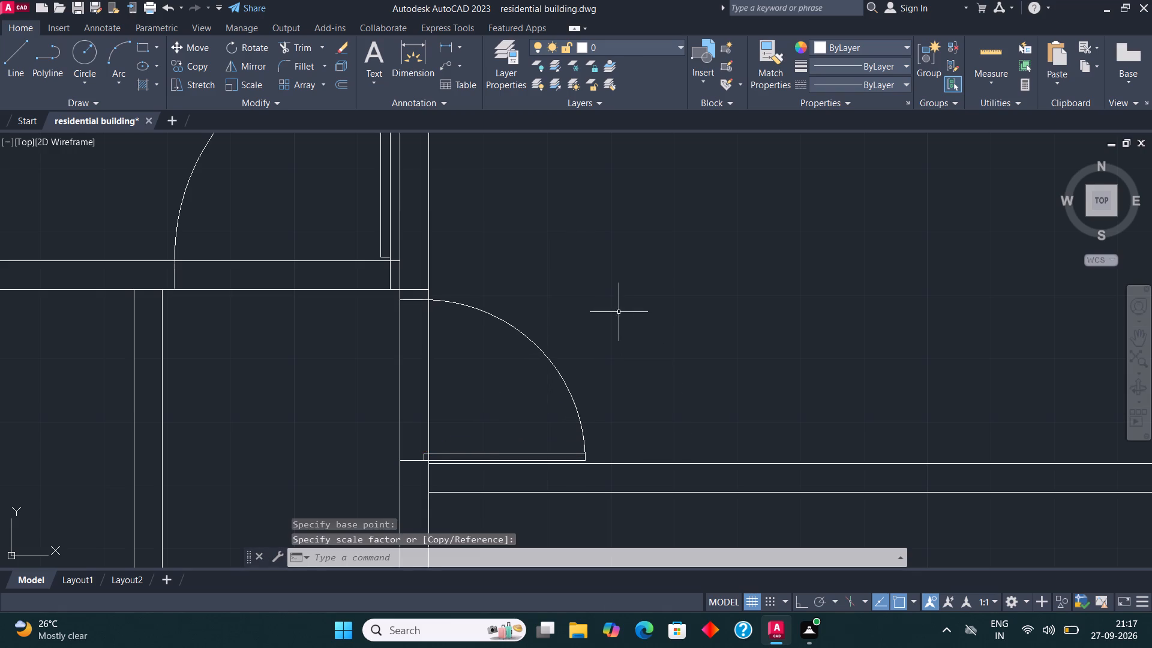
Copy the lower-right door of the vertical-leaf set into the top wall of the small room below the top-middle-right room, near its upper-right corner.
{"action": "scroll", "coordinate": [621, 311], "scroll_direction": "down", "scroll_amount": 4}
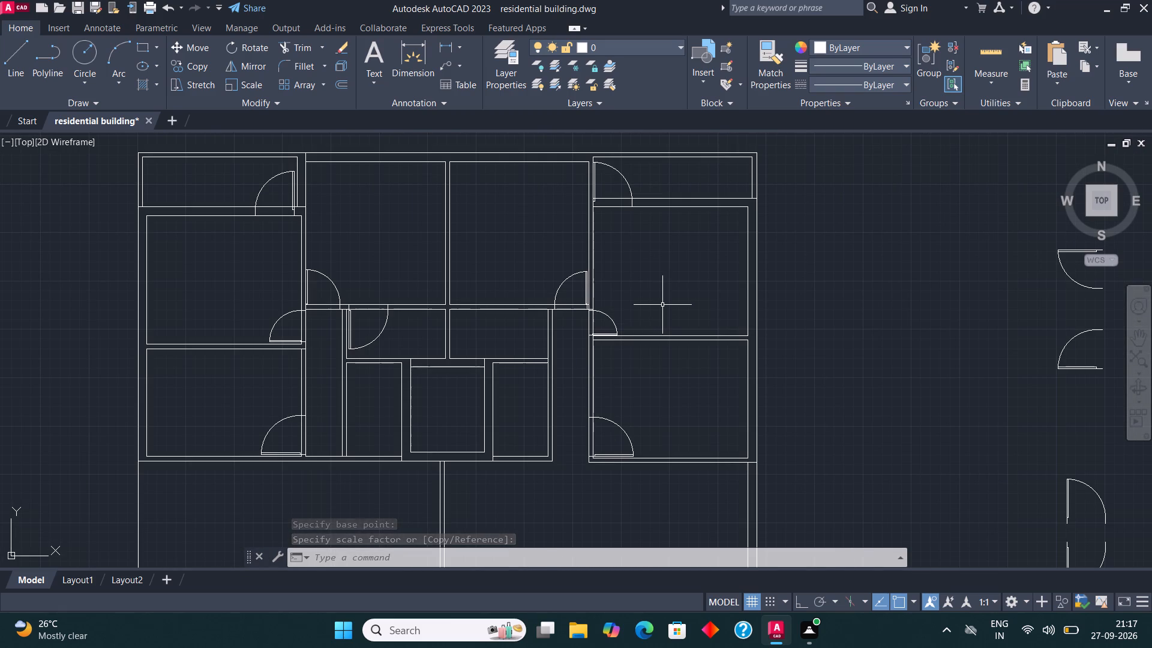
{"action": "scroll", "coordinate": [662, 307], "scroll_direction": "down", "scroll_amount": 1}
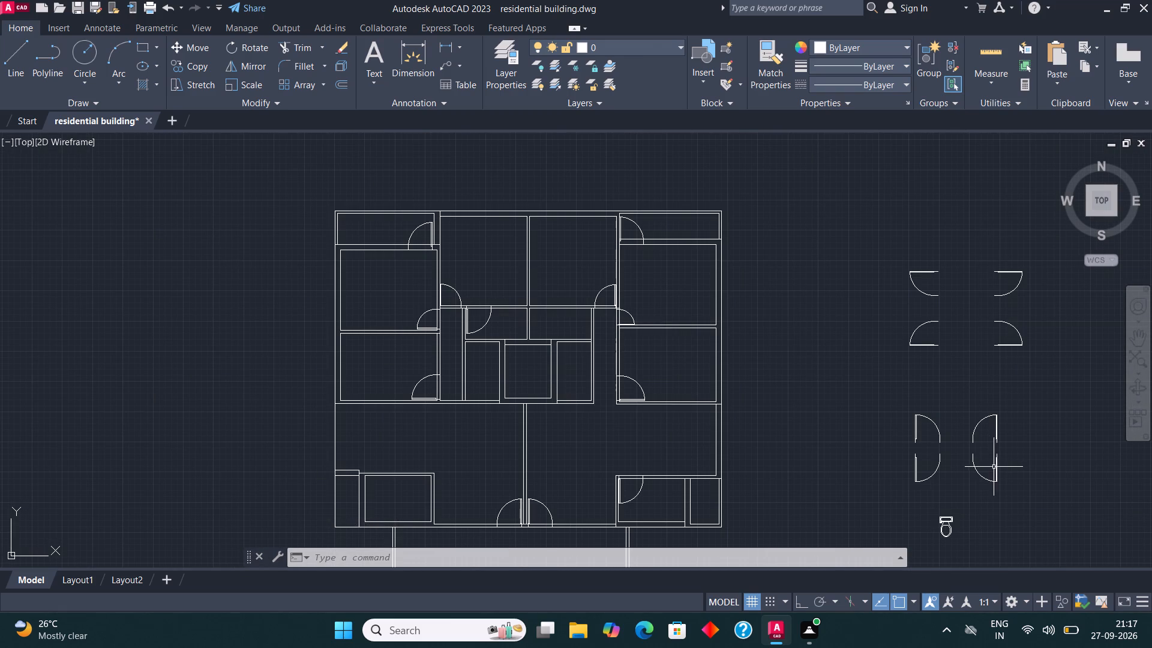
{"action": "left_click", "coordinate": [997, 468]}
{"action": "left_click", "coordinate": [191, 73]}
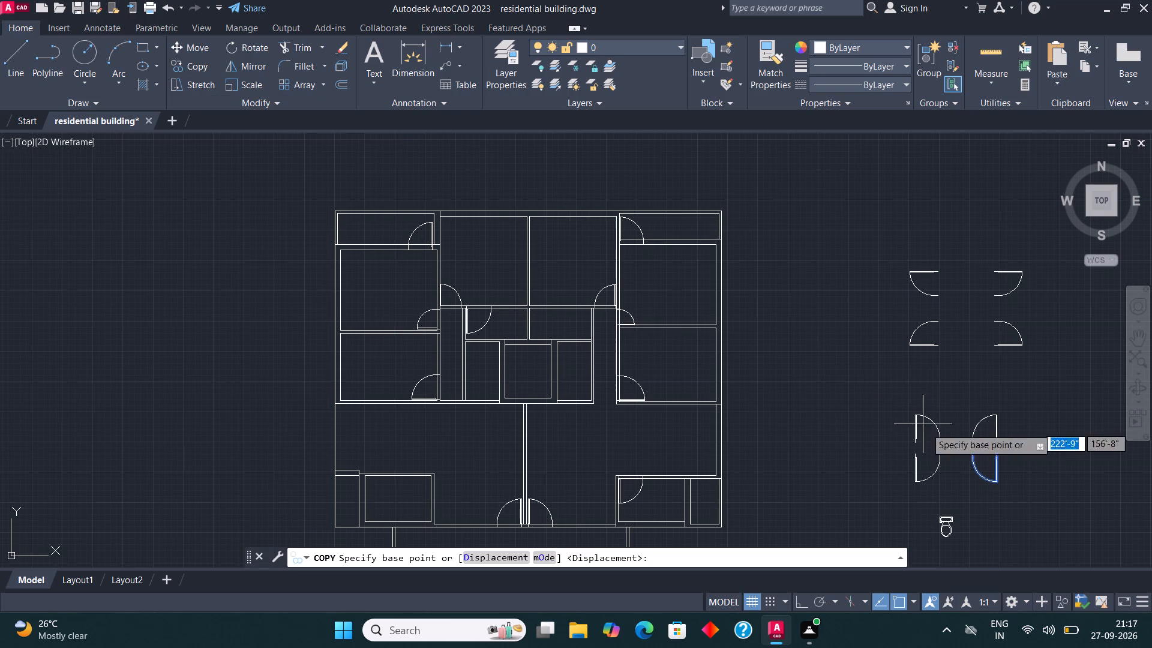
{"action": "left_click", "coordinate": [998, 454]}
{"action": "scroll", "coordinate": [580, 311], "scroll_direction": "up", "scroll_amount": 3}
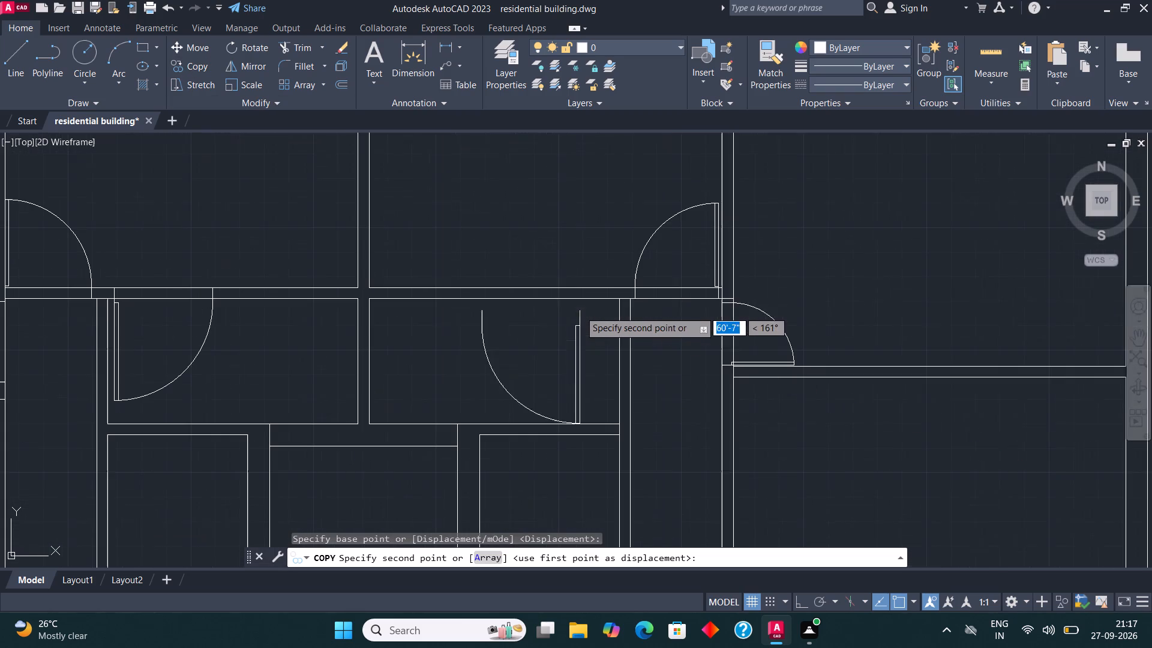
{"action": "left_click", "coordinate": [603, 292]}
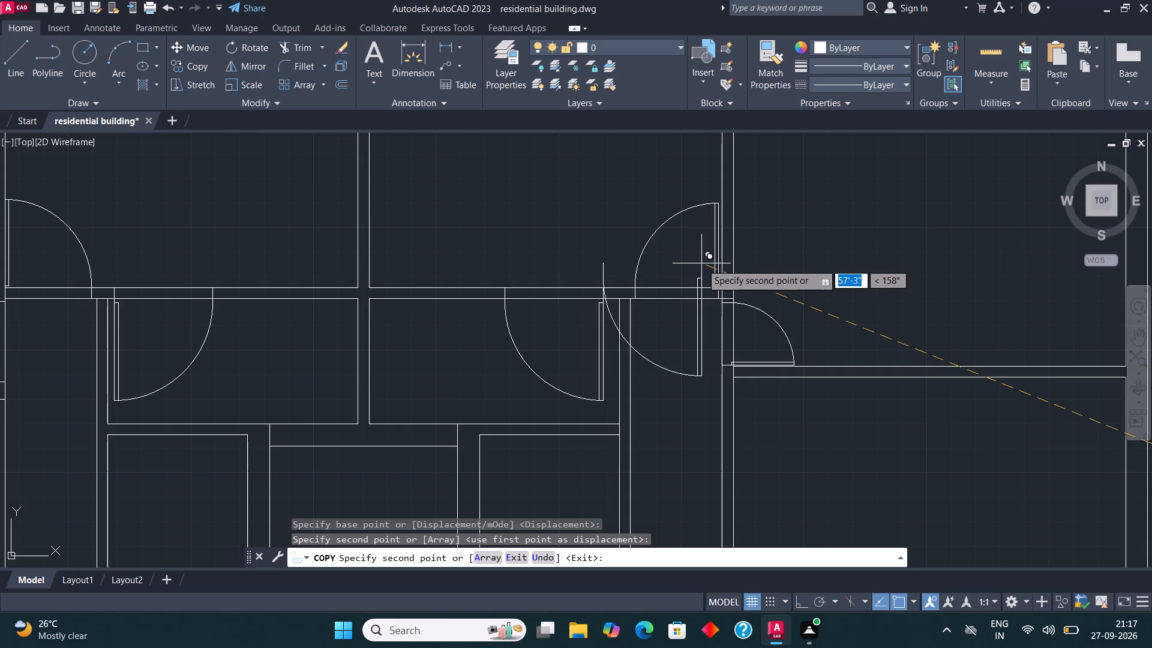
Place another copy of that door in the top wall of the small room inside the lower-left corner, at its upper-right corner.
{"action": "scroll", "coordinate": [715, 279], "scroll_direction": "down", "scroll_amount": 2}
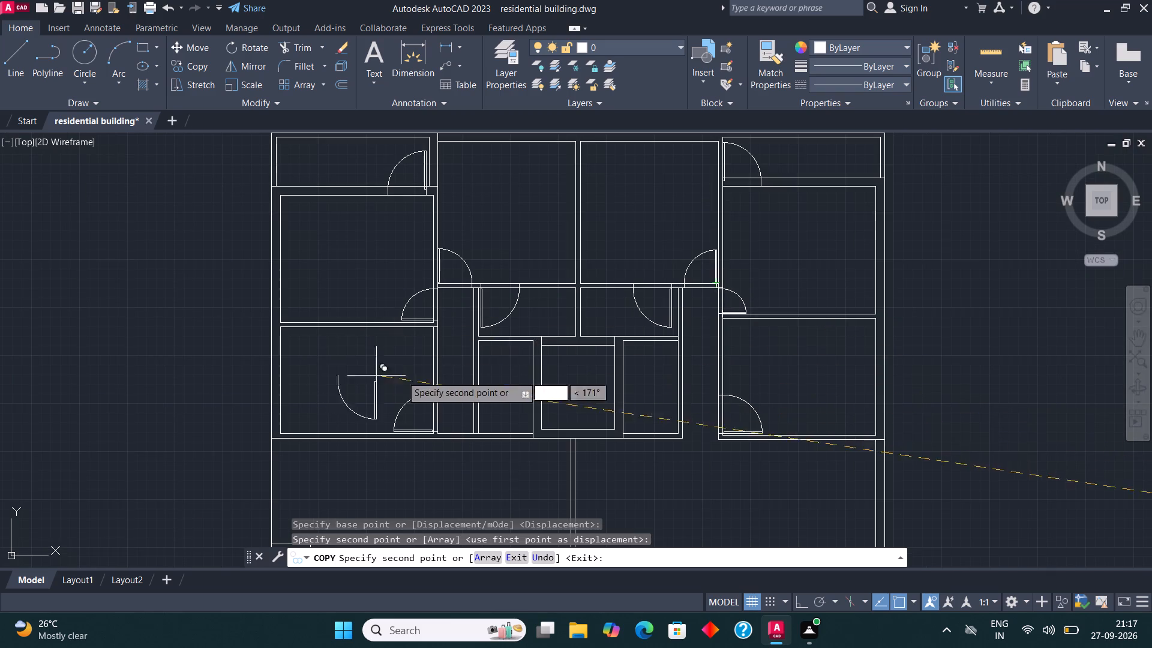
{"action": "scroll", "coordinate": [602, 239], "scroll_direction": "down", "scroll_amount": 2}
{"action": "scroll", "coordinate": [529, 362], "scroll_direction": "up", "scroll_amount": 3}
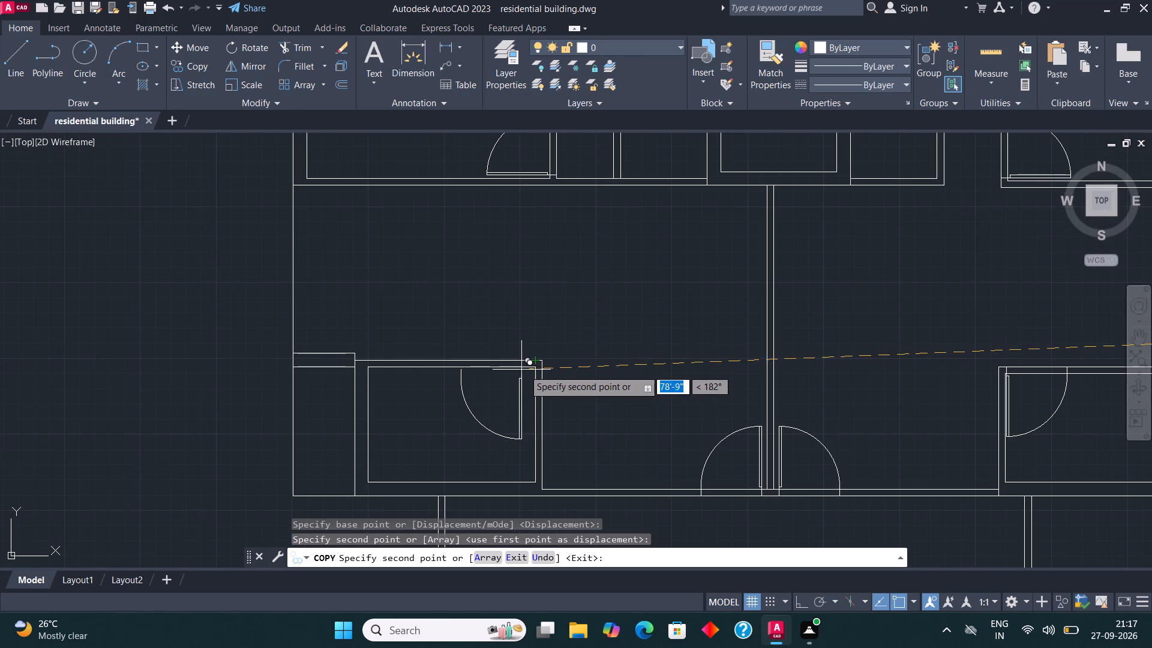
{"action": "left_click", "coordinate": [528, 364]}
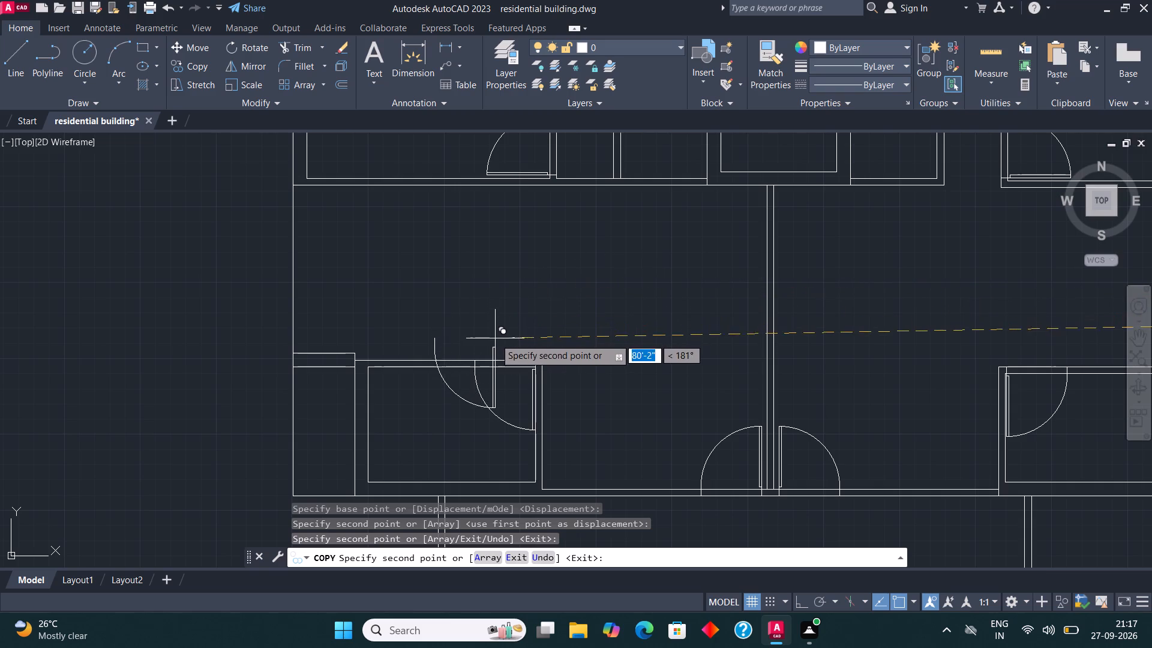
{"action": "scroll", "coordinate": [493, 349], "scroll_direction": "down", "scroll_amount": 3}
{"action": "key", "text": "Escape"}
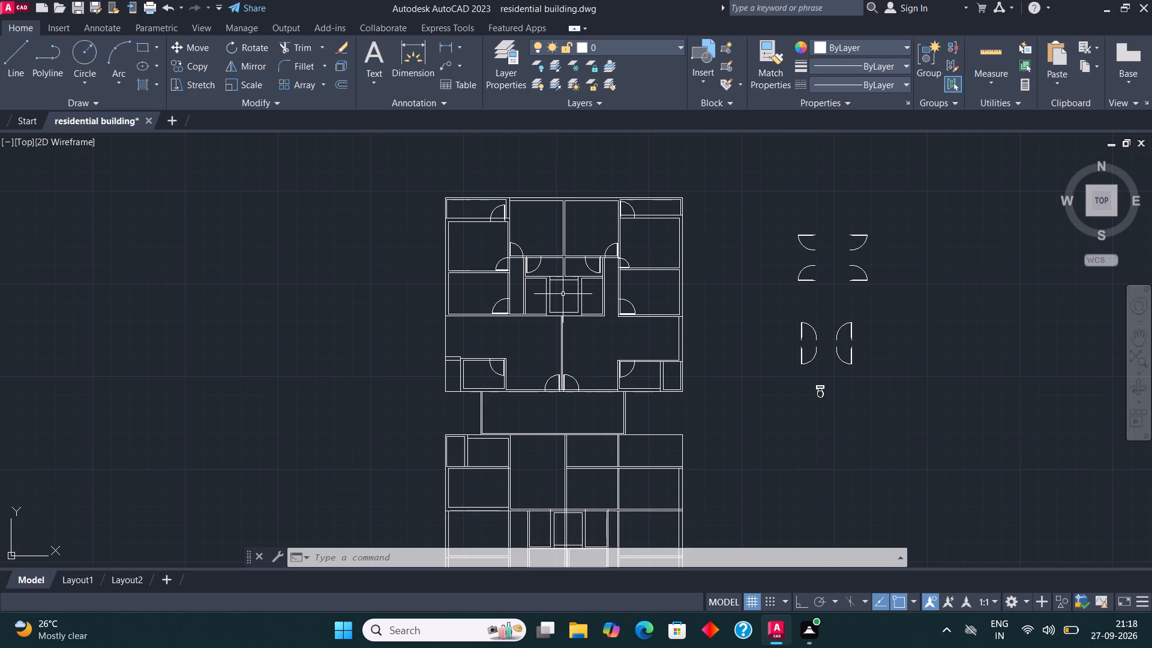
Copy the upper-right door of the horizontal-leaf set into the left wall of the small room left of the central shaft, near its upper-left corner.
{"action": "scroll", "coordinate": [563, 294], "scroll_direction": "down", "scroll_amount": 1}
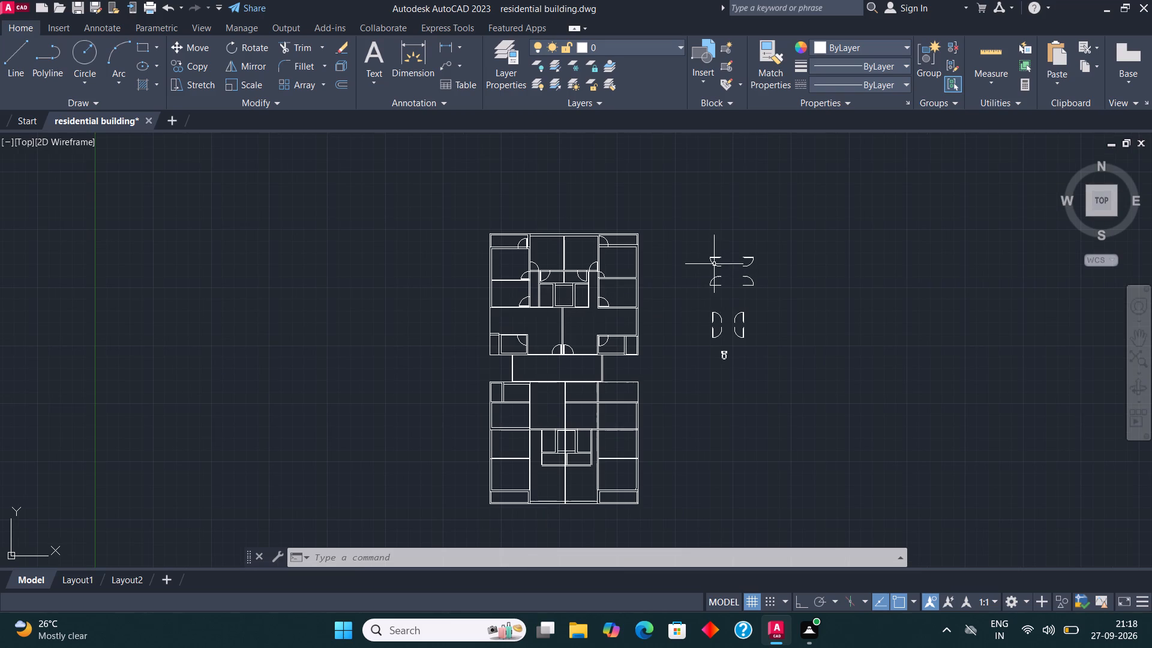
{"action": "scroll", "coordinate": [714, 264], "scroll_direction": "up", "scroll_amount": 1}
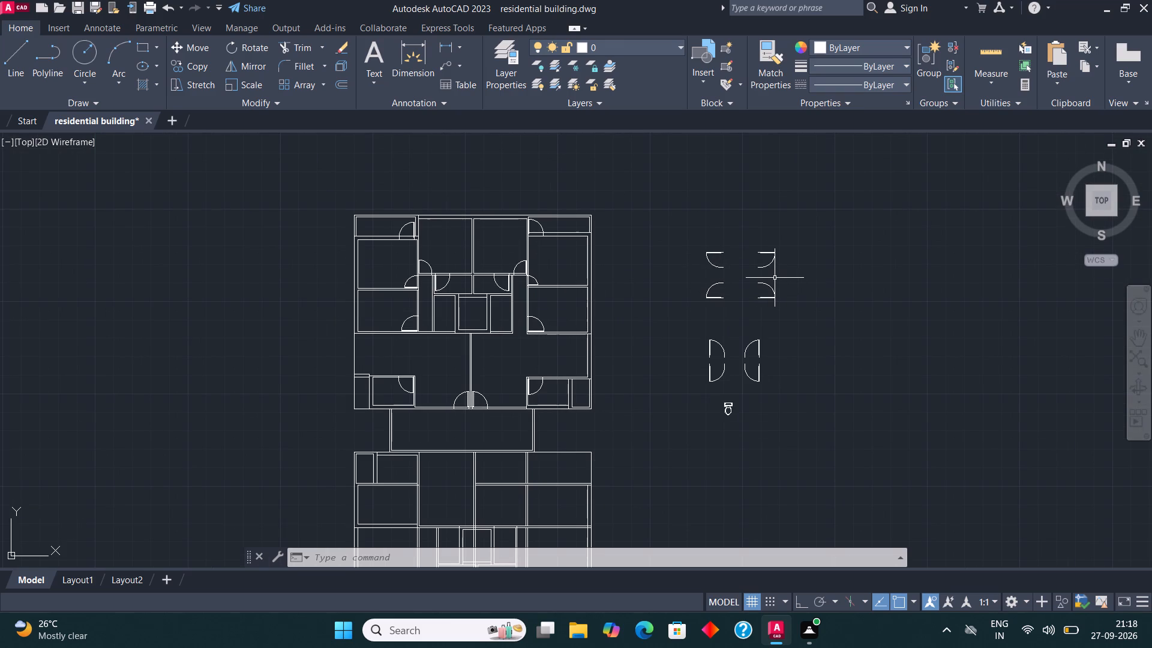
{"action": "left_click", "coordinate": [768, 253]}
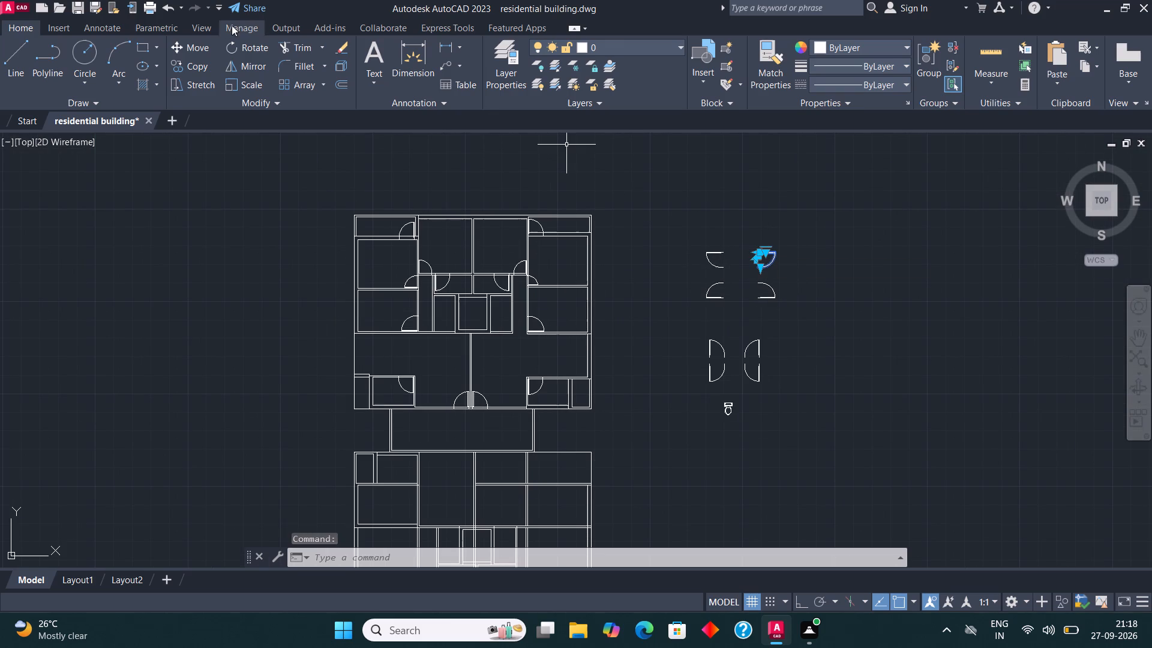
{"action": "left_click", "coordinate": [193, 65]}
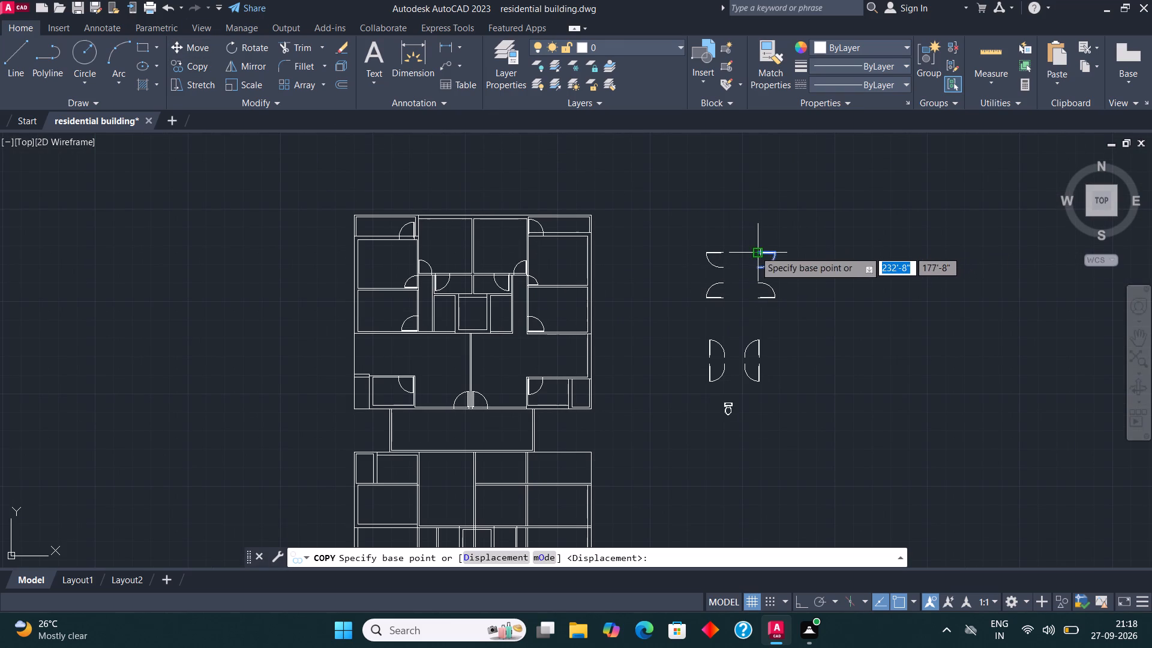
{"action": "left_click", "coordinate": [756, 251]}
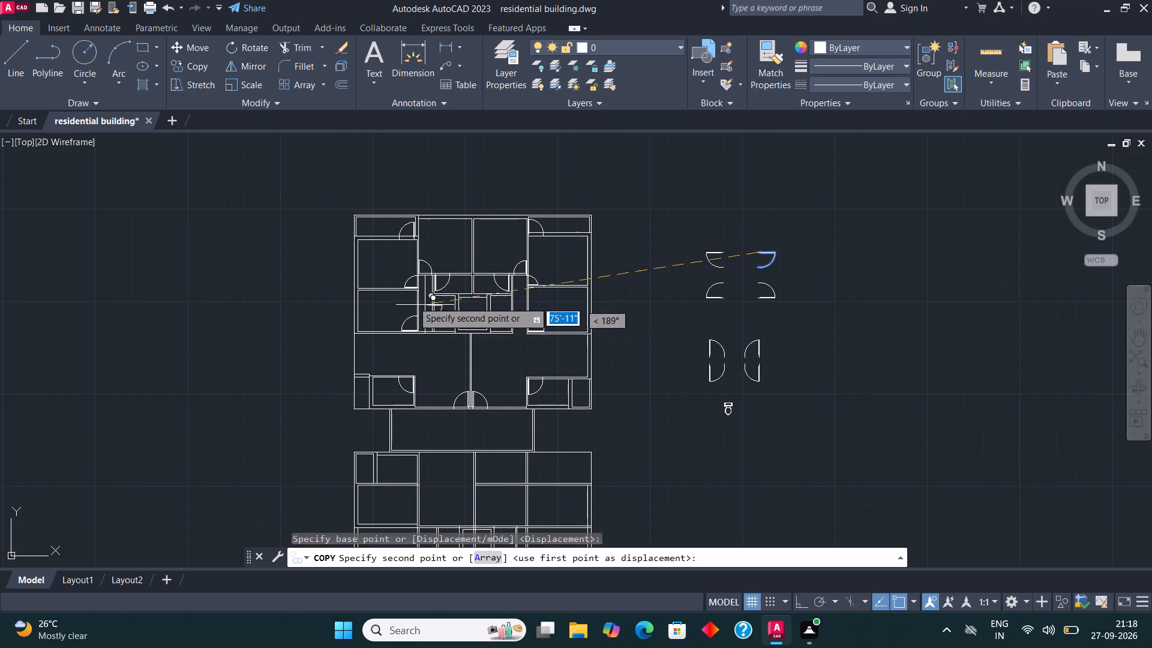
{"action": "scroll", "coordinate": [421, 301], "scroll_direction": "up", "scroll_amount": 5}
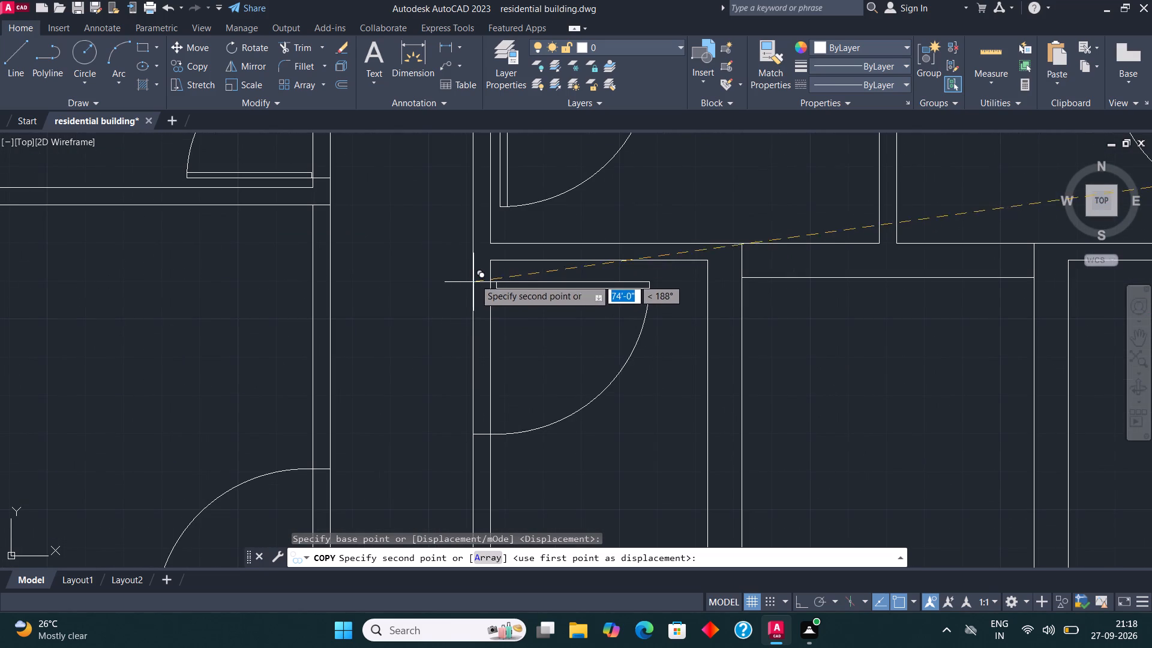
{"action": "left_click", "coordinate": [475, 272]}
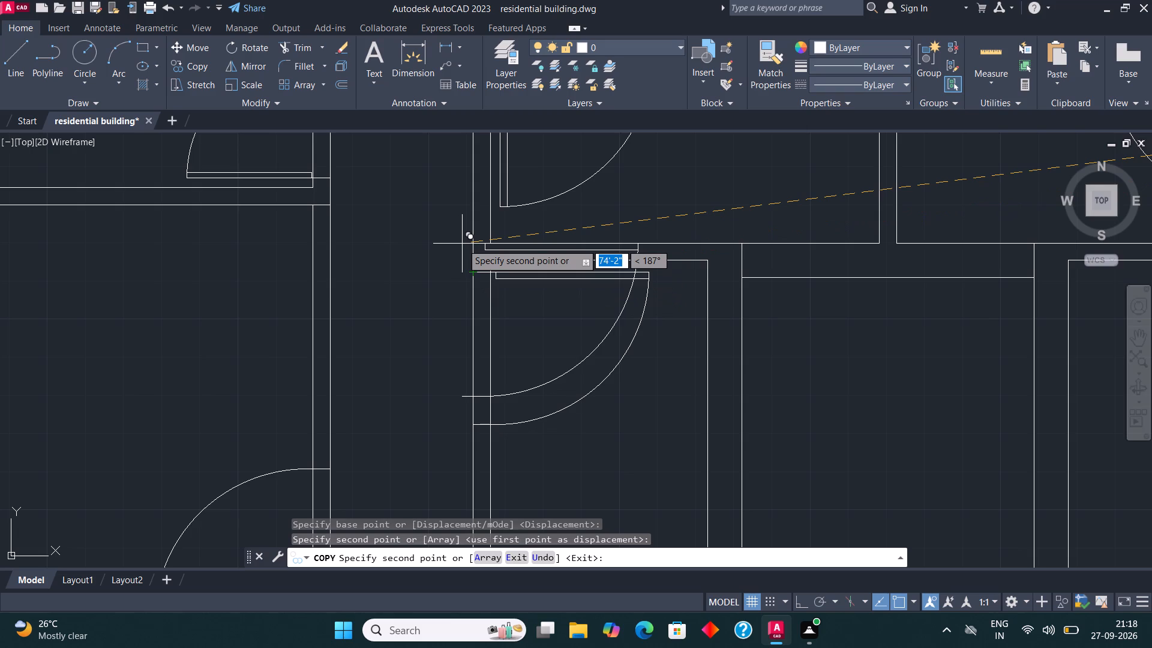
{"action": "scroll", "coordinate": [459, 248], "scroll_direction": "down", "scroll_amount": 1}
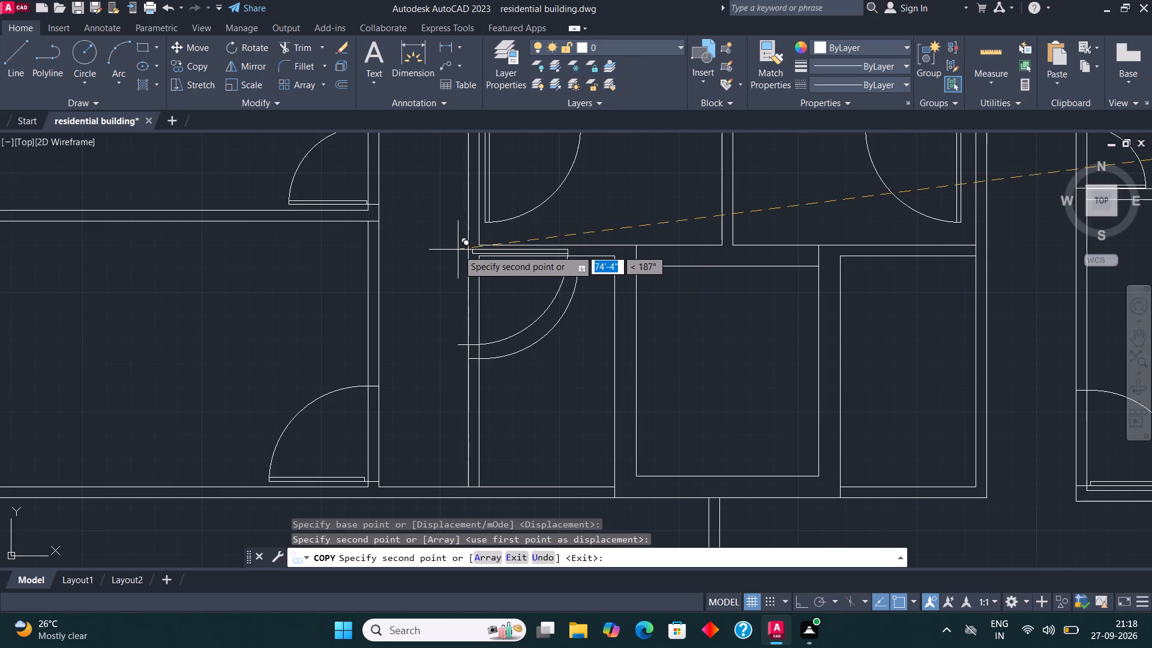
{"action": "key", "text": "Escape"}
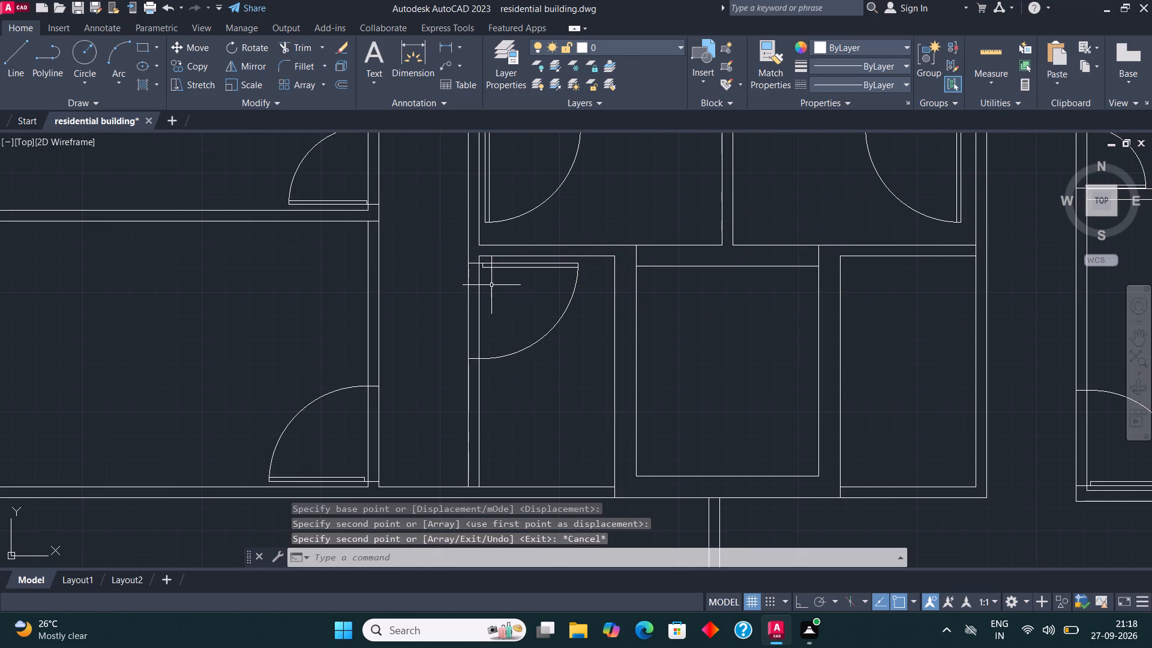
Copy the upper-left door of the horizontal-leaf set into the right wall of the small room right of the central shaft, near its upper-right corner.
{"action": "scroll", "coordinate": [491, 285], "scroll_direction": "down", "scroll_amount": 3}
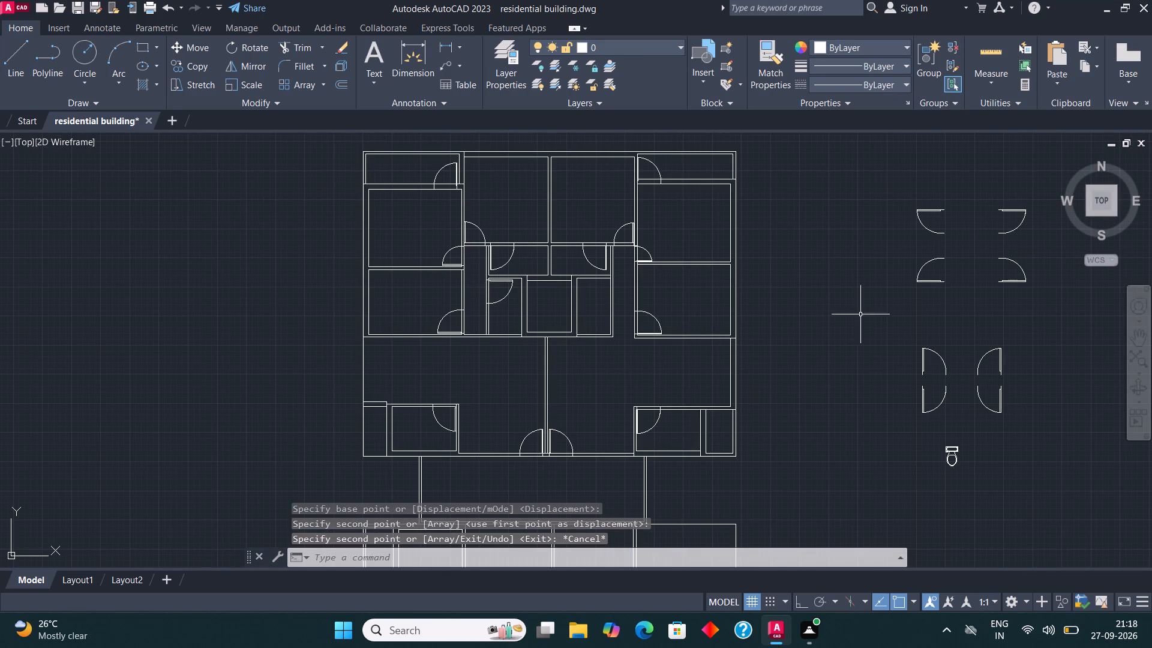
{"action": "left_click", "coordinate": [937, 209]}
{"action": "left_click", "coordinate": [189, 69]}
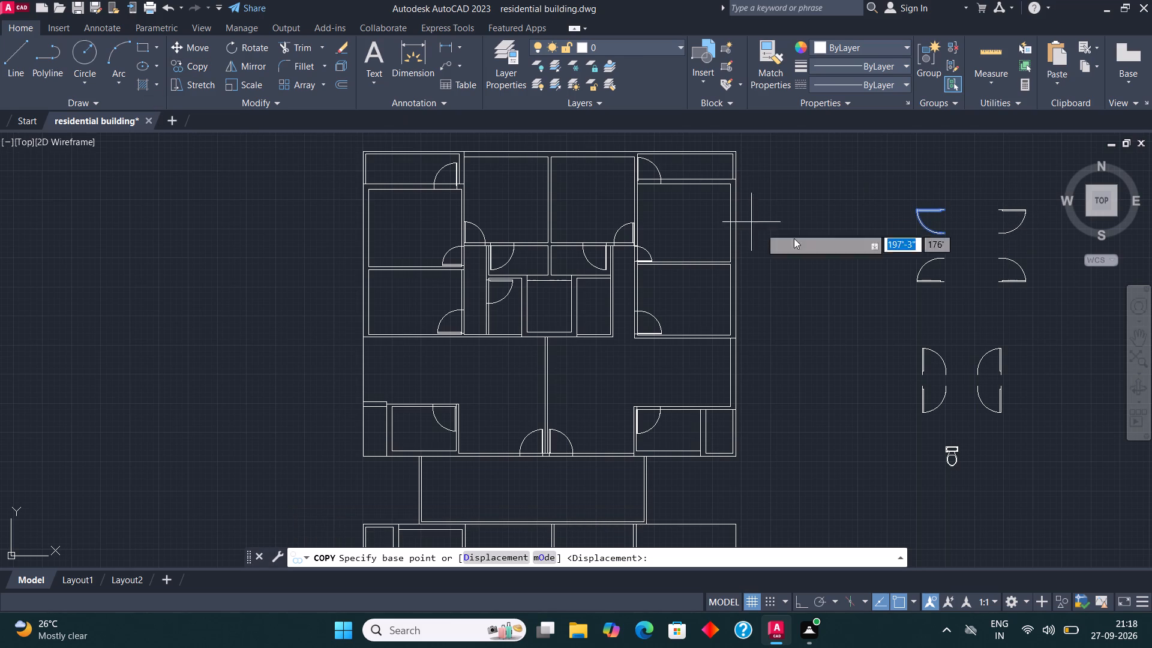
{"action": "left_click", "coordinate": [950, 208]}
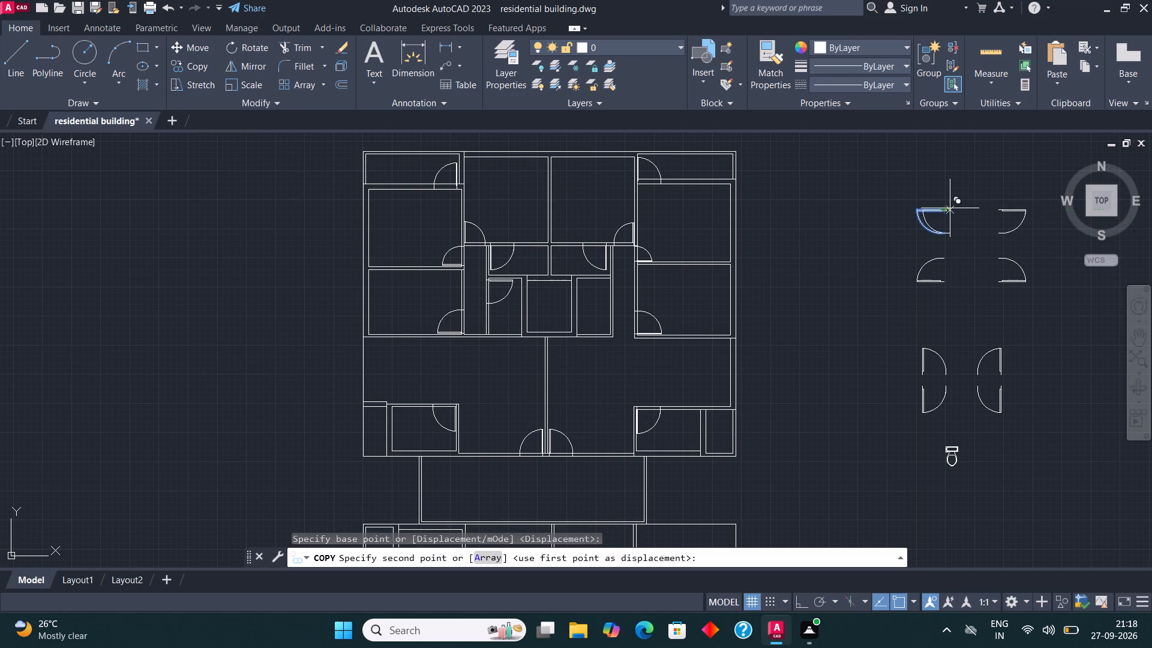
{"action": "scroll", "coordinate": [599, 278], "scroll_direction": "up", "scroll_amount": 4}
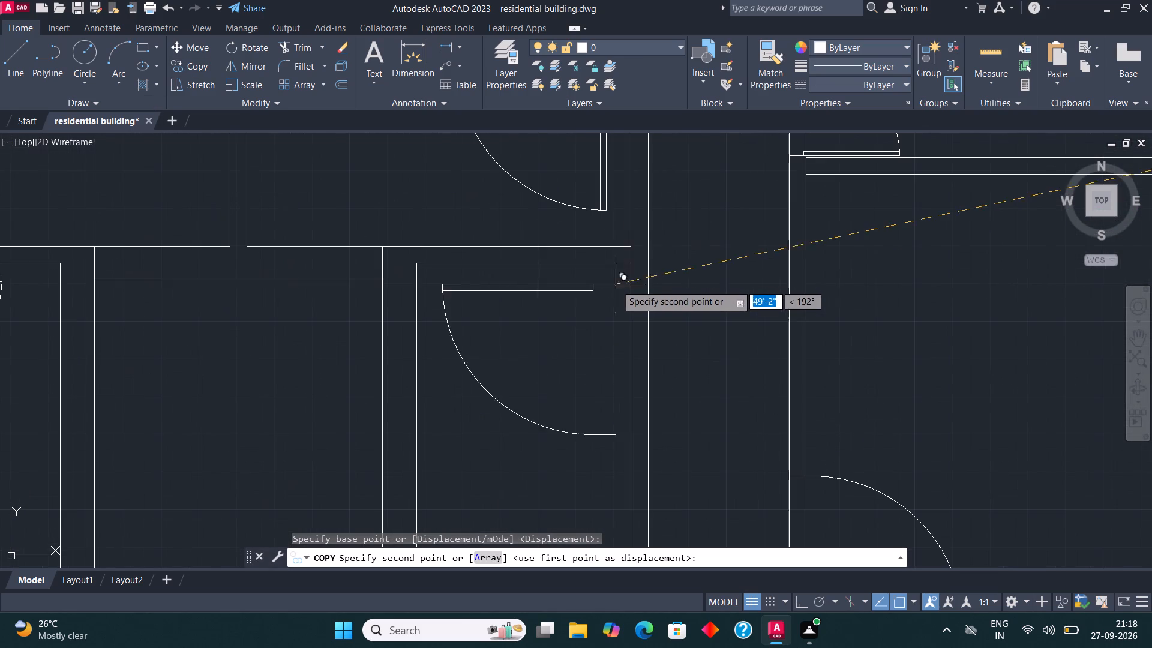
{"action": "left_click", "coordinate": [644, 278]}
{"action": "scroll", "coordinate": [747, 245], "scroll_direction": "down", "scroll_amount": 2}
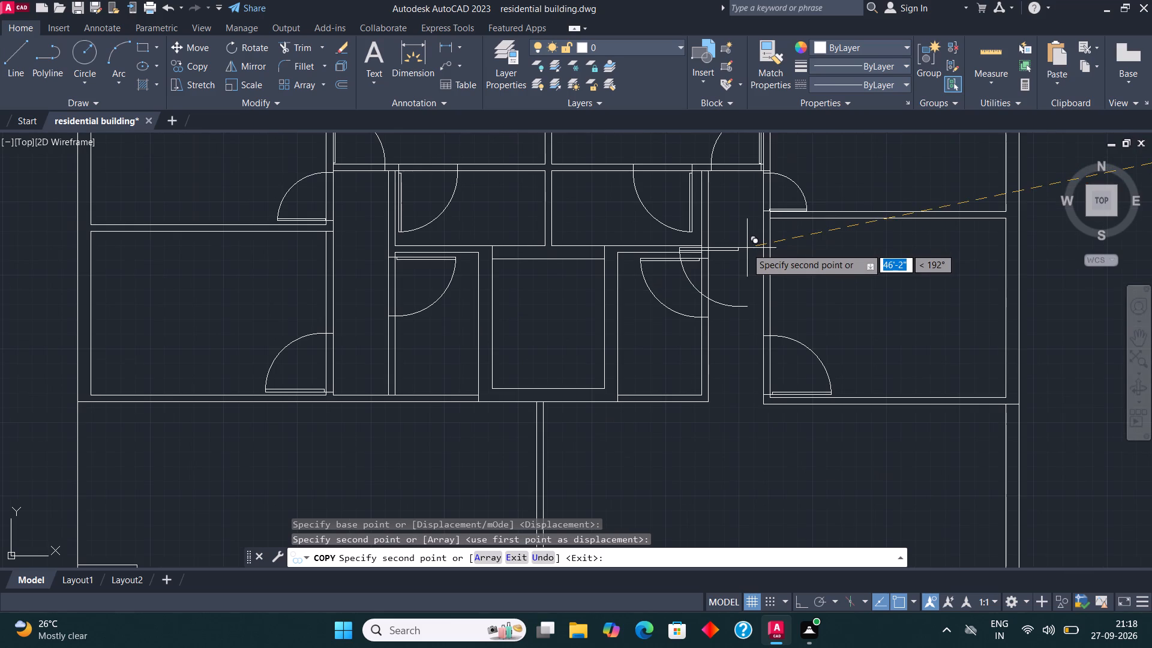
{"action": "key", "text": "Escape"}
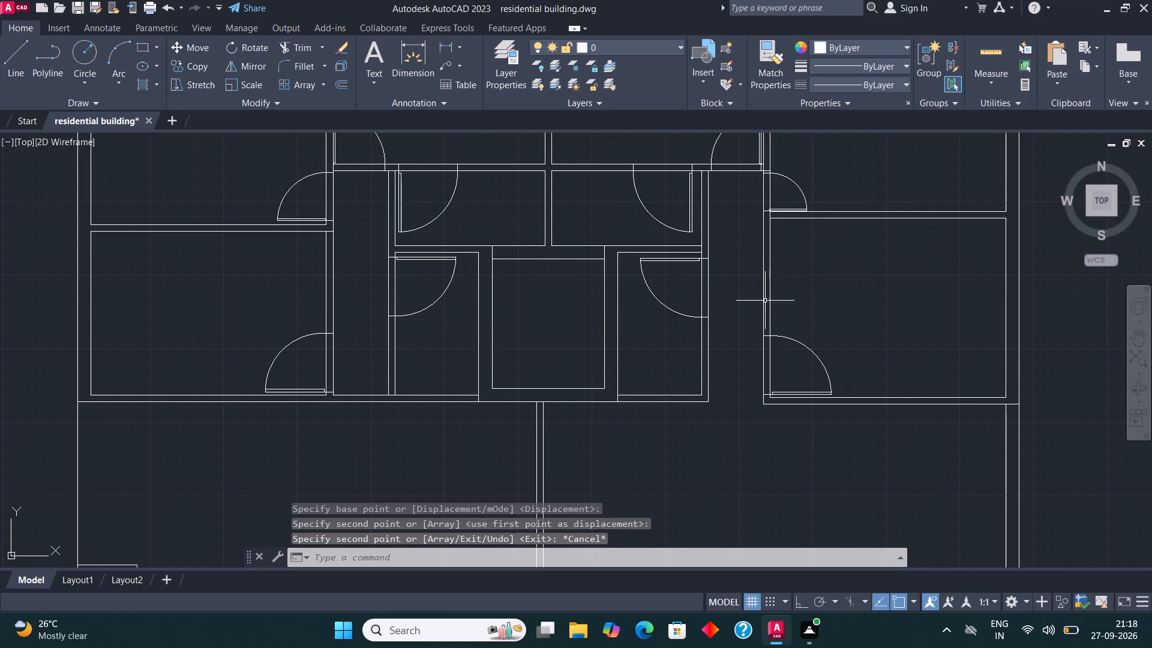
Copy the upper-left horizontal-leaf door into the wall between the upper plan's narrow lower-left corner space and the adjoining small room, near the top.
{"action": "scroll", "coordinate": [767, 313], "scroll_direction": "down", "scroll_amount": 1}
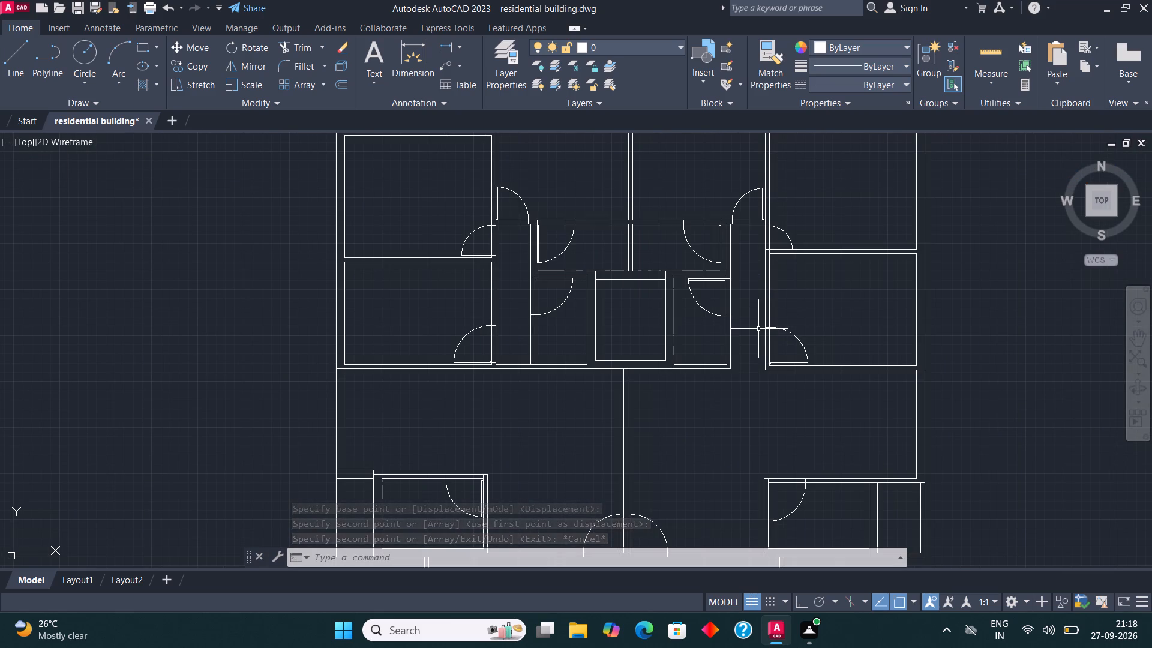
{"action": "scroll", "coordinate": [745, 310], "scroll_direction": "down", "scroll_amount": 4}
{"action": "scroll", "coordinate": [748, 321], "scroll_direction": "up", "scroll_amount": 3}
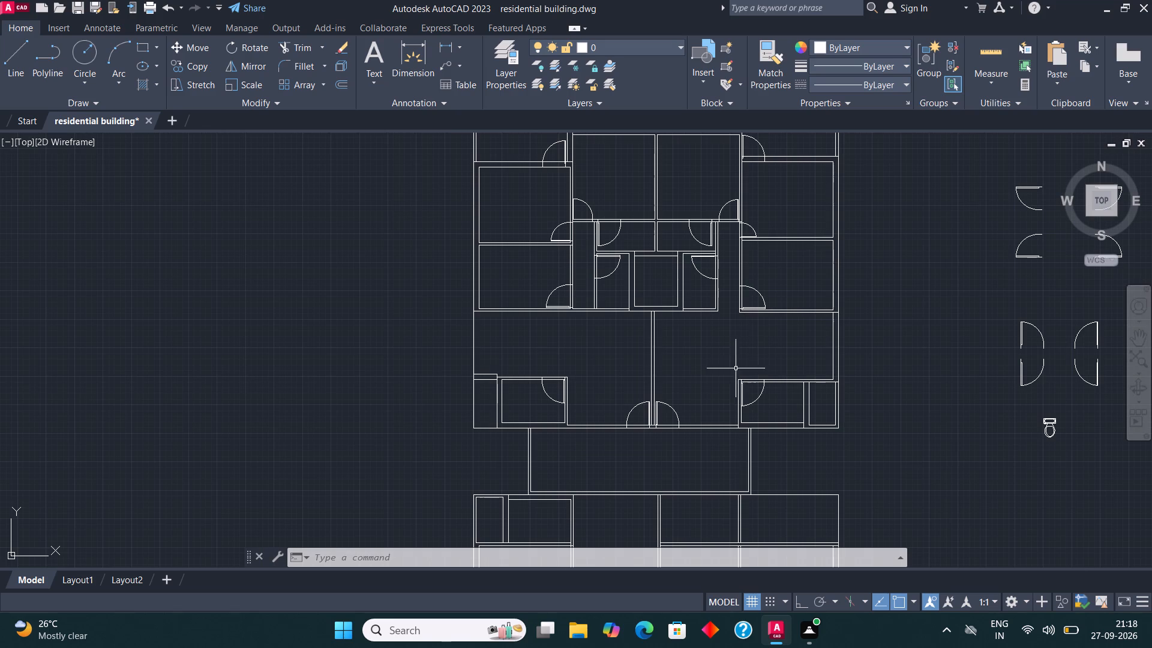
{"action": "scroll", "coordinate": [715, 407], "scroll_direction": "down", "scroll_amount": 1}
{"action": "left_click", "coordinate": [919, 271]}
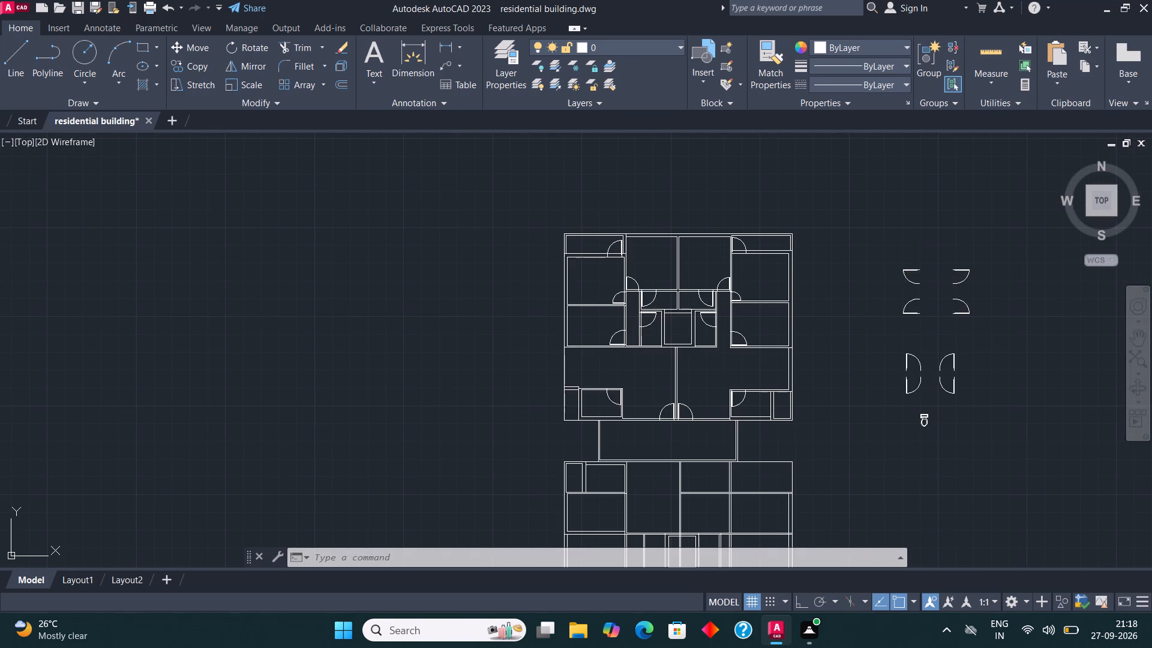
{"action": "left_click", "coordinate": [199, 65]}
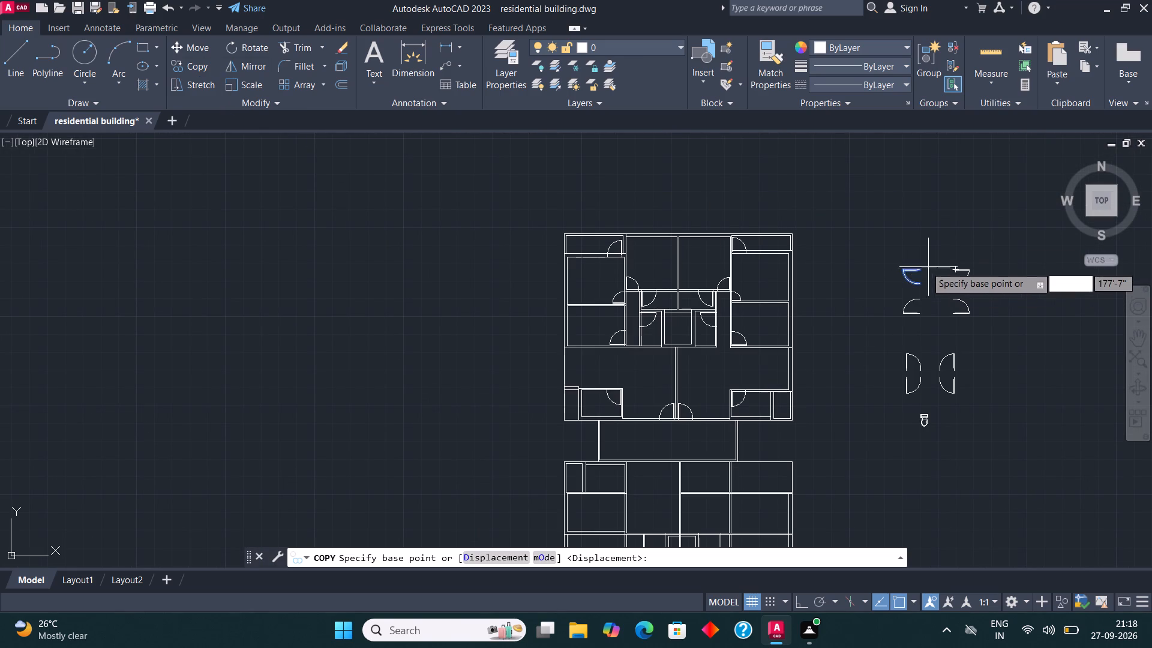
{"action": "left_click", "coordinate": [919, 266]}
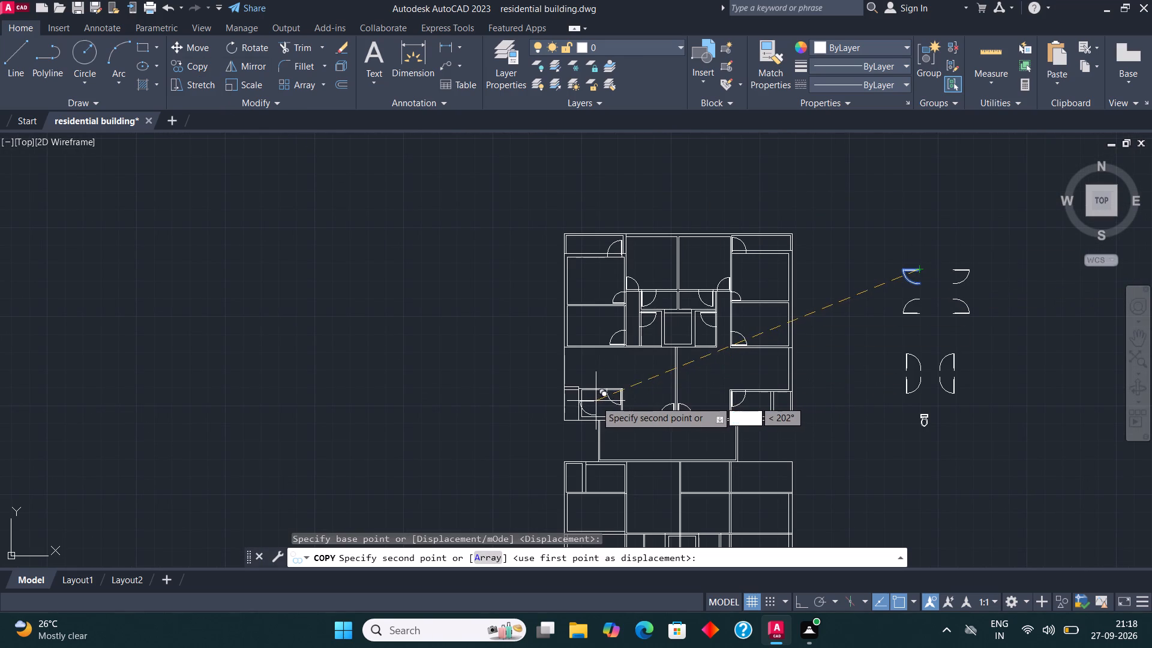
{"action": "scroll", "coordinate": [582, 399], "scroll_direction": "up", "scroll_amount": 5}
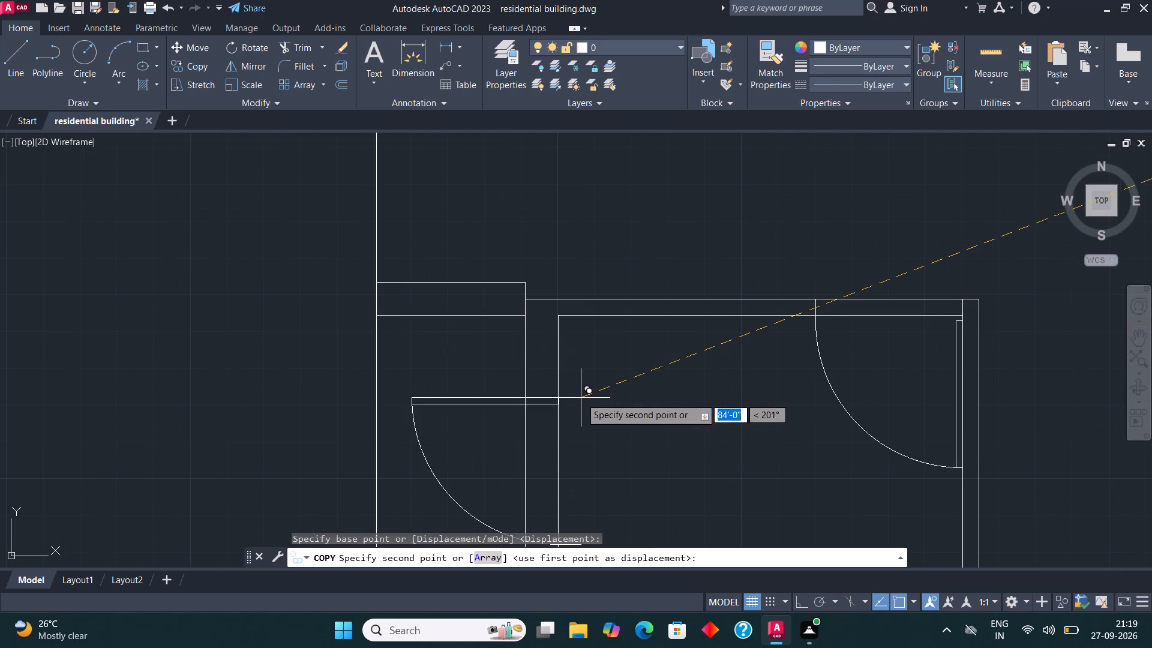
{"action": "left_click", "coordinate": [558, 335]}
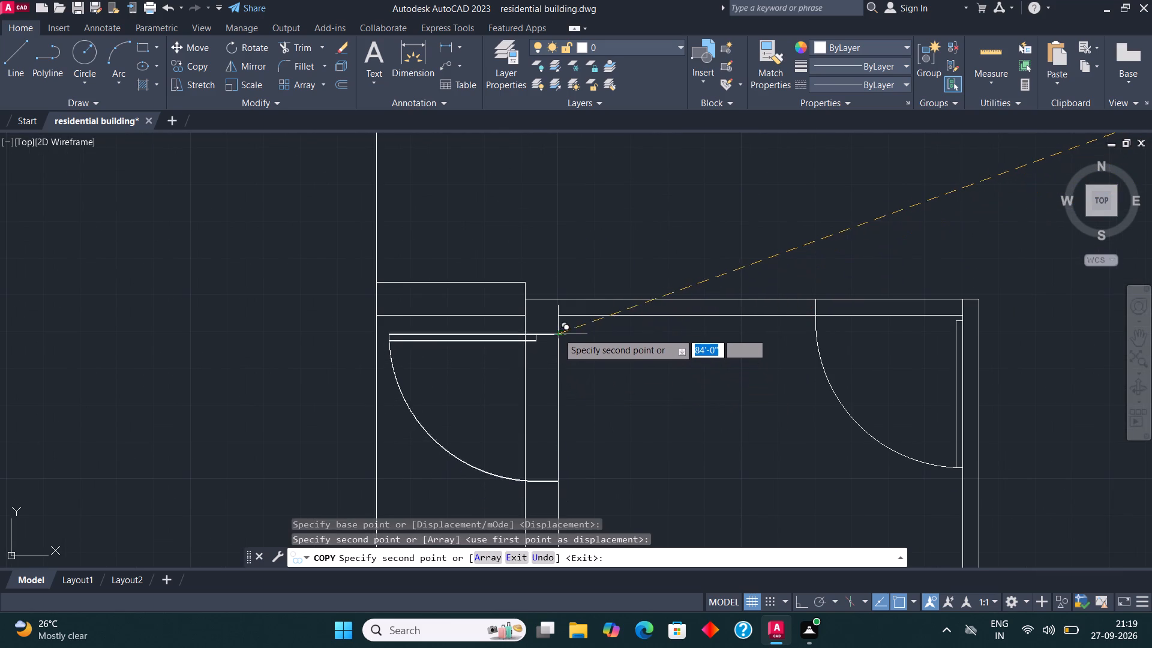
{"action": "scroll", "coordinate": [562, 295], "scroll_direction": "down", "scroll_amount": 3}
{"action": "key", "text": "Escape"}
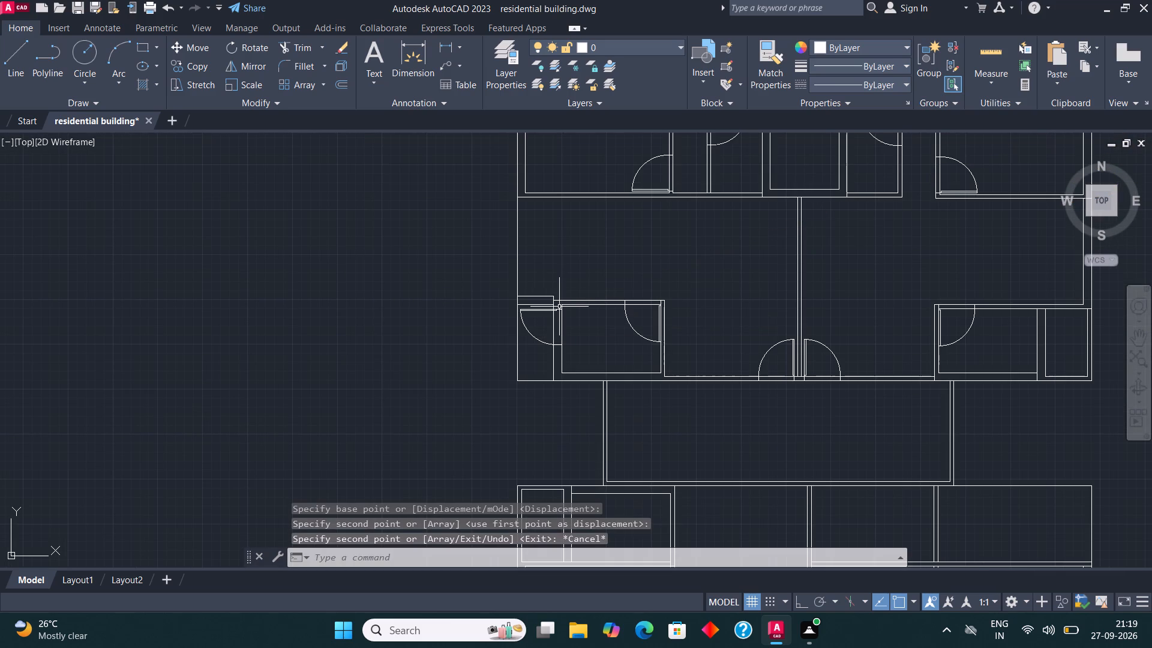
Copy the upper-right horizontal-leaf door into the left wall of the upper plan's narrow lower-right corner room, near the top.
{"action": "scroll", "coordinate": [559, 307], "scroll_direction": "down", "scroll_amount": 2}
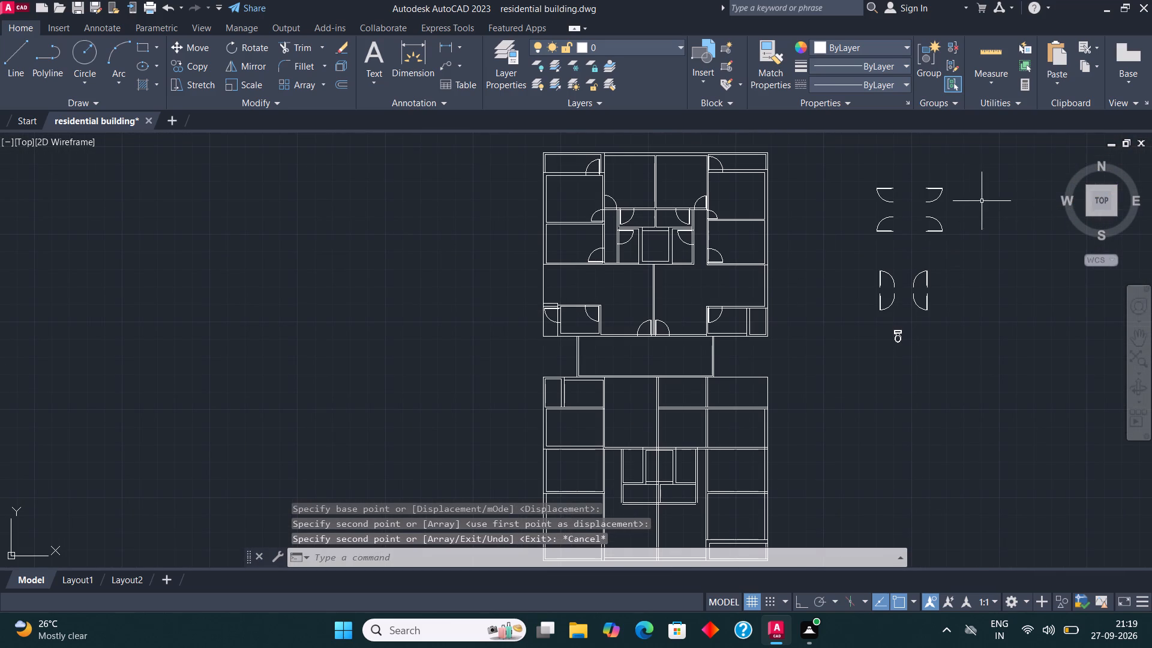
{"action": "left_click", "coordinate": [932, 190]}
{"action": "left_click", "coordinate": [200, 68]}
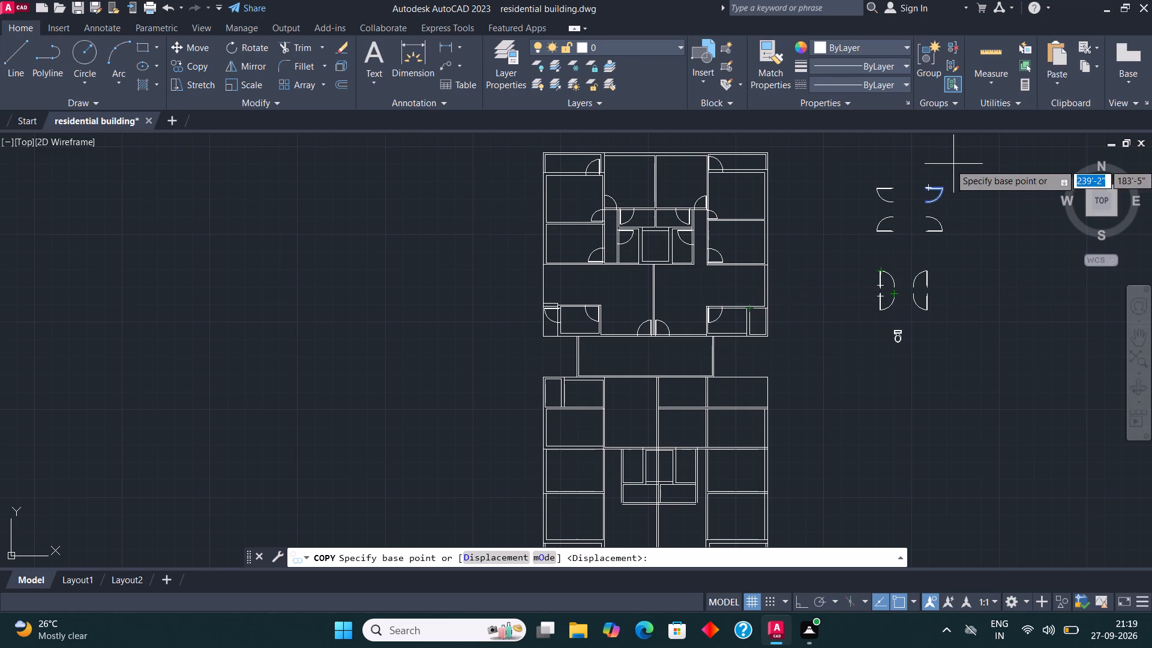
{"action": "left_click", "coordinate": [923, 182]}
{"action": "scroll", "coordinate": [752, 312], "scroll_direction": "up", "scroll_amount": 1}
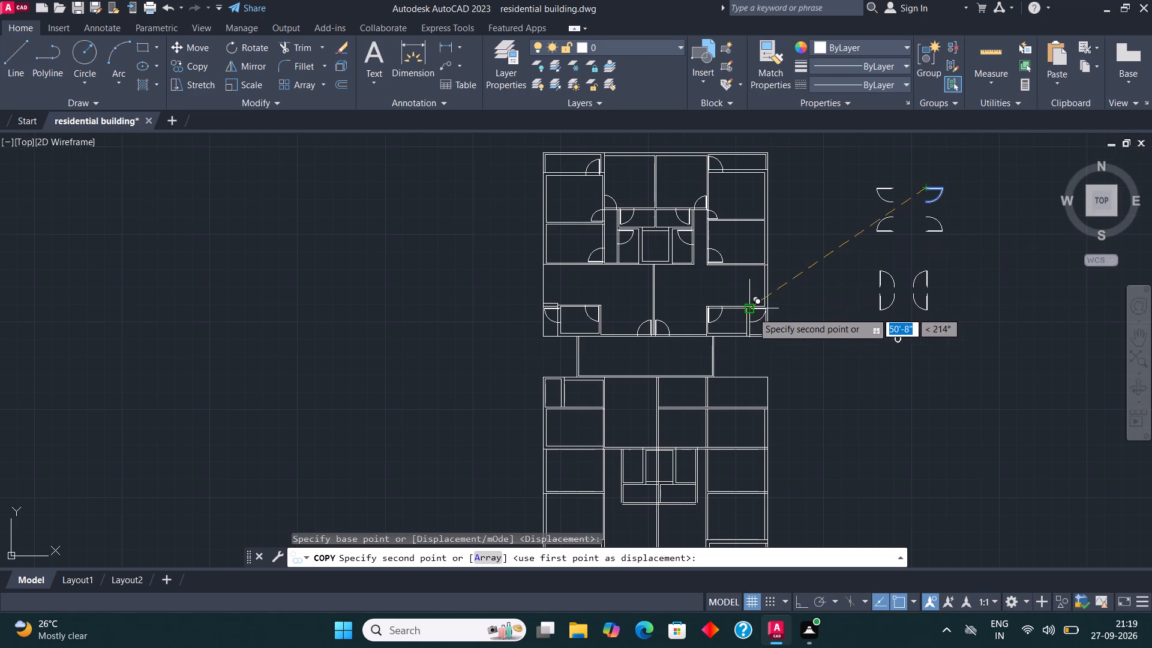
{"action": "scroll", "coordinate": [752, 312], "scroll_direction": "up", "scroll_amount": 4}
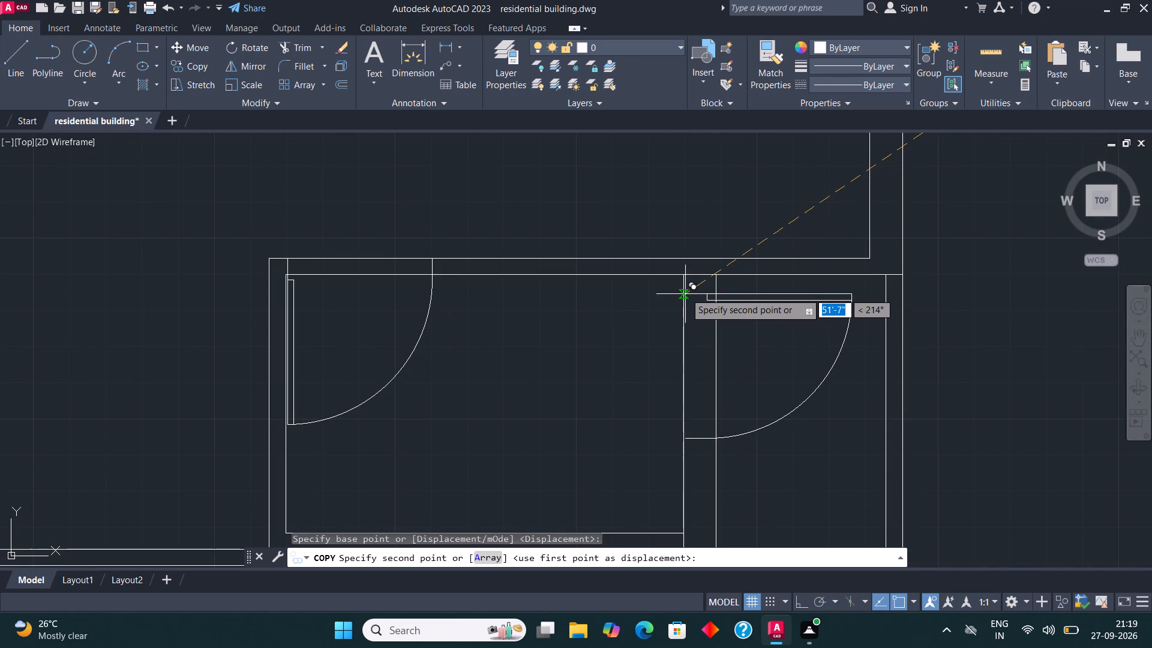
{"action": "left_click", "coordinate": [685, 292]}
{"action": "scroll", "coordinate": [763, 233], "scroll_direction": "down", "scroll_amount": 1}
{"action": "key", "text": "Escape"}
Trim the wall lines across the four door openings in the upper-left part of the upper plan, starting at its narrow top-left room.
{"action": "scroll", "coordinate": [765, 238], "scroll_direction": "down", "scroll_amount": 2}
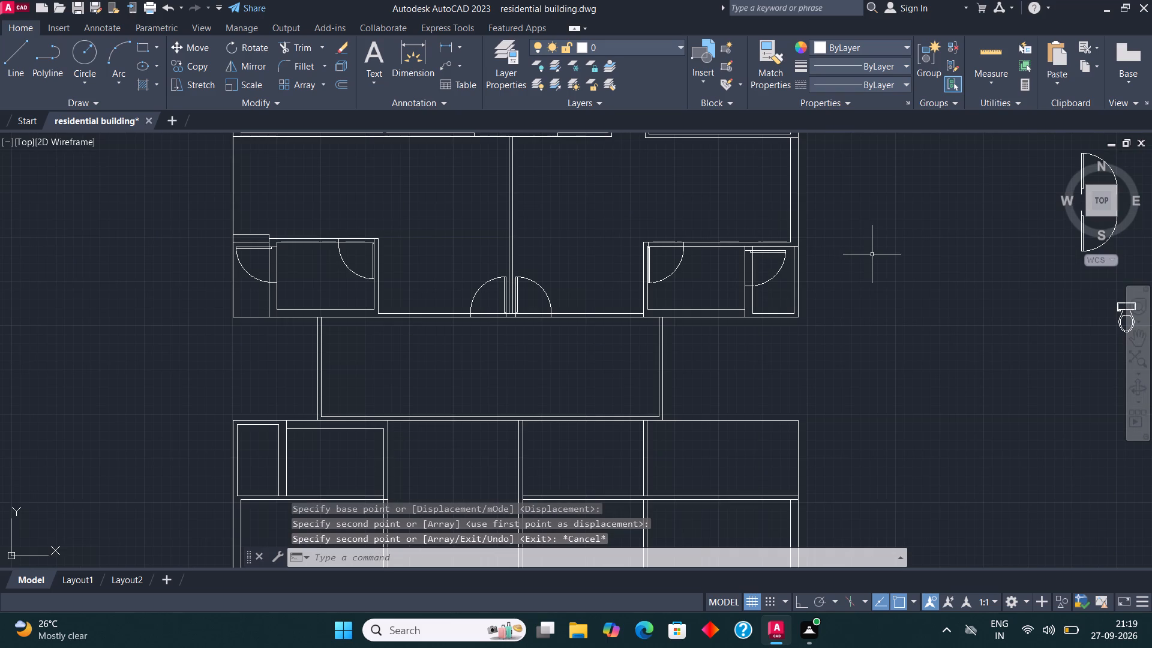
{"action": "scroll", "coordinate": [874, 257], "scroll_direction": "down", "scroll_amount": 2}
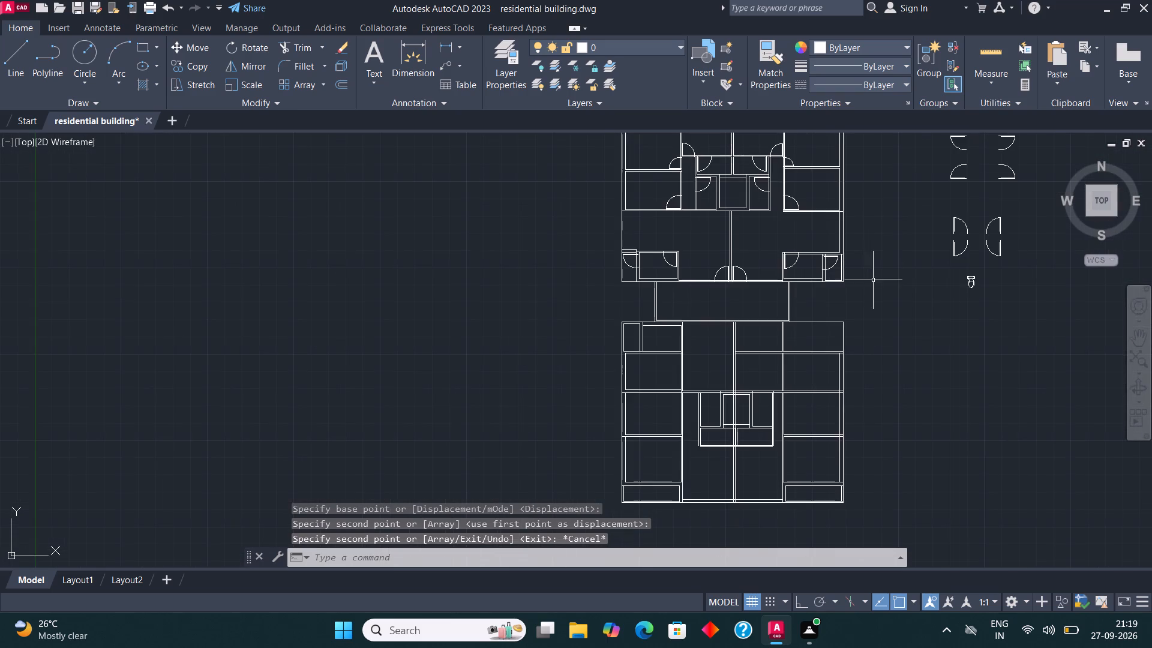
{"action": "scroll", "coordinate": [814, 412], "scroll_direction": "down", "scroll_amount": 1}
{"action": "scroll", "coordinate": [852, 286], "scroll_direction": "up", "scroll_amount": 2}
{"action": "scroll", "coordinate": [814, 310], "scroll_direction": "down", "scroll_amount": 1}
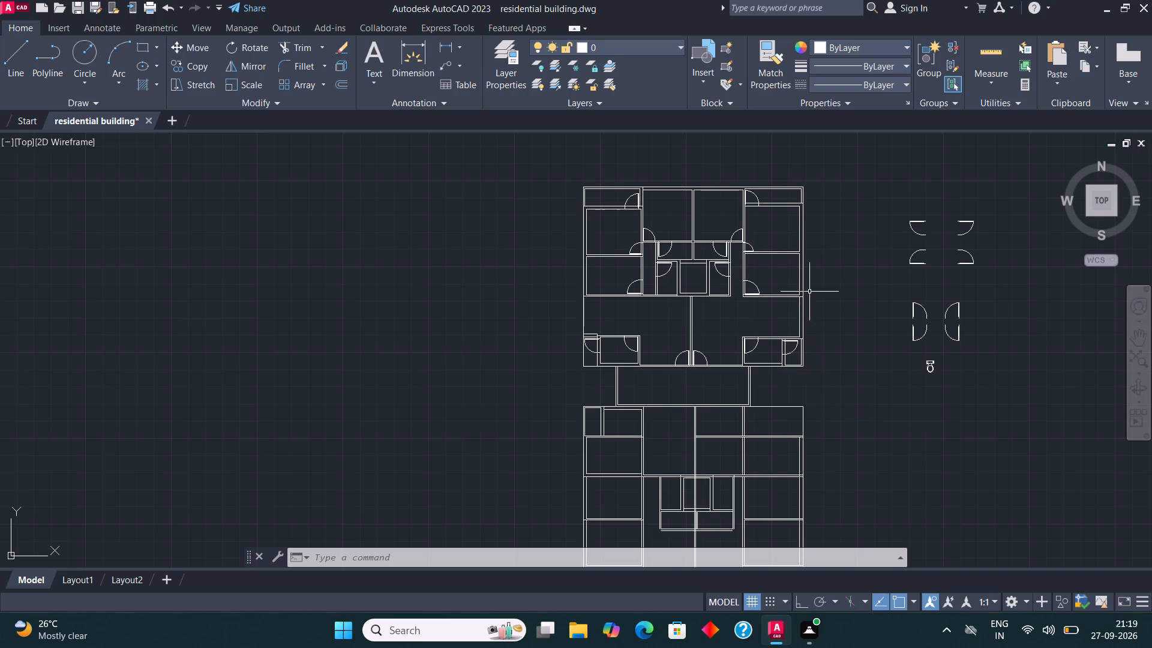
{"action": "scroll", "coordinate": [809, 292], "scroll_direction": "down", "scroll_amount": 1}
{"action": "scroll", "coordinate": [751, 335], "scroll_direction": "up", "scroll_amount": 2}
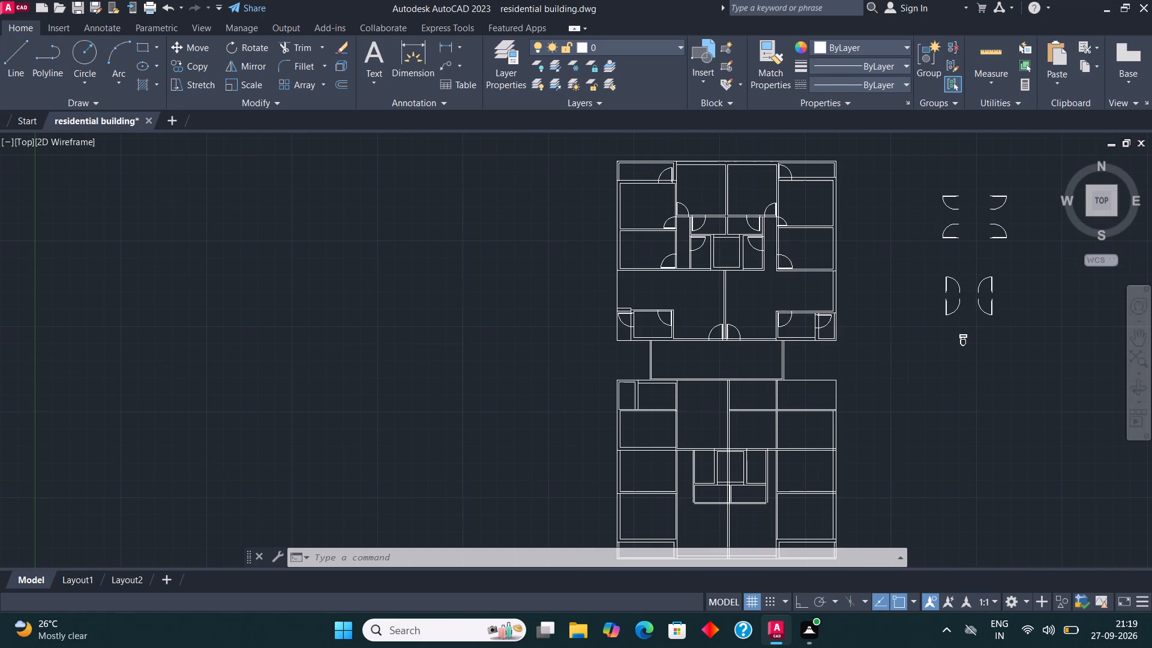
{"action": "scroll", "coordinate": [749, 391], "scroll_direction": "down", "scroll_amount": 2}
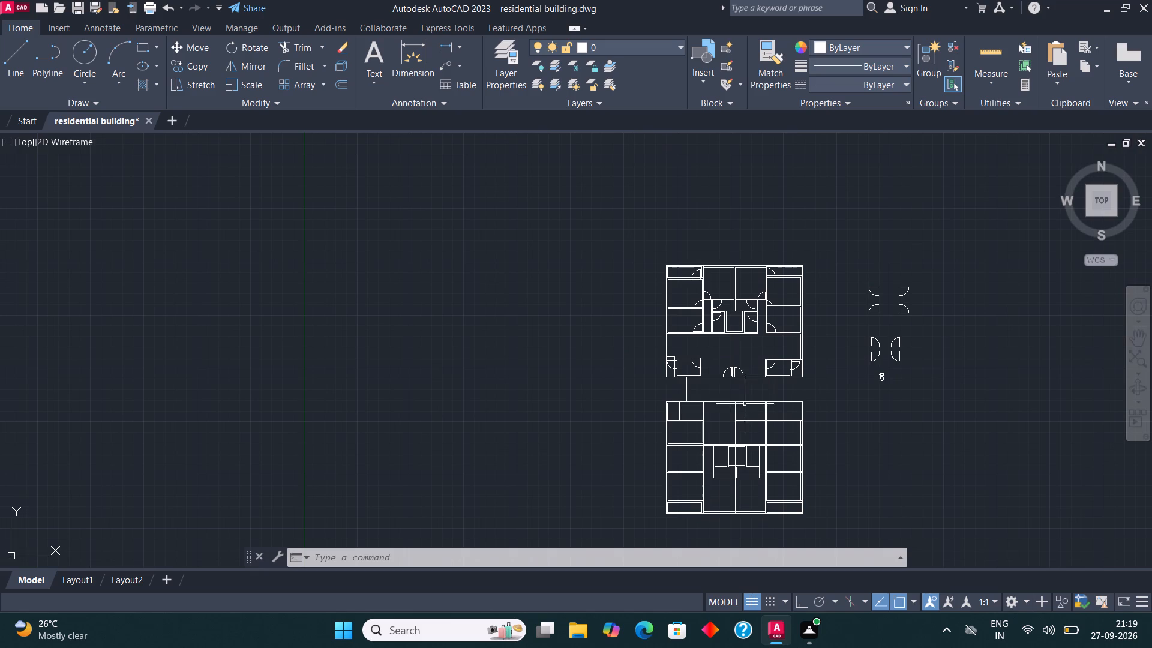
{"action": "scroll", "coordinate": [689, 272], "scroll_direction": "up", "scroll_amount": 3}
{"action": "scroll", "coordinate": [917, 287], "scroll_direction": "up", "scroll_amount": 1}
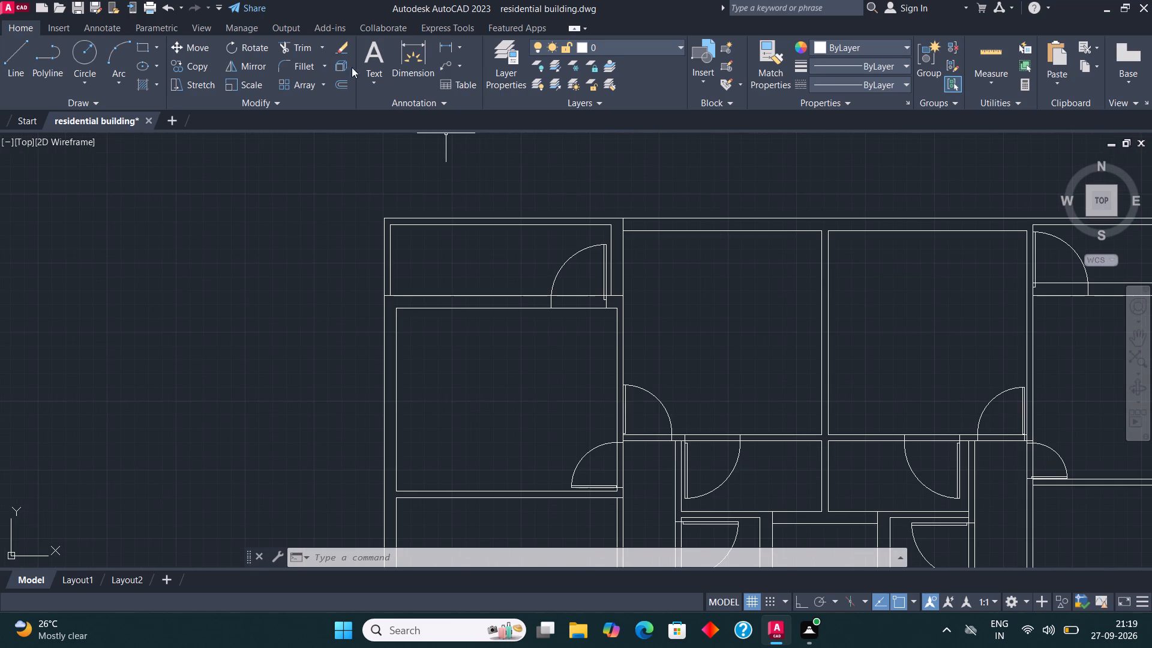
{"action": "left_click", "coordinate": [303, 49]}
{"action": "left_click", "coordinate": [579, 280]}
{"action": "left_click", "coordinate": [584, 332]}
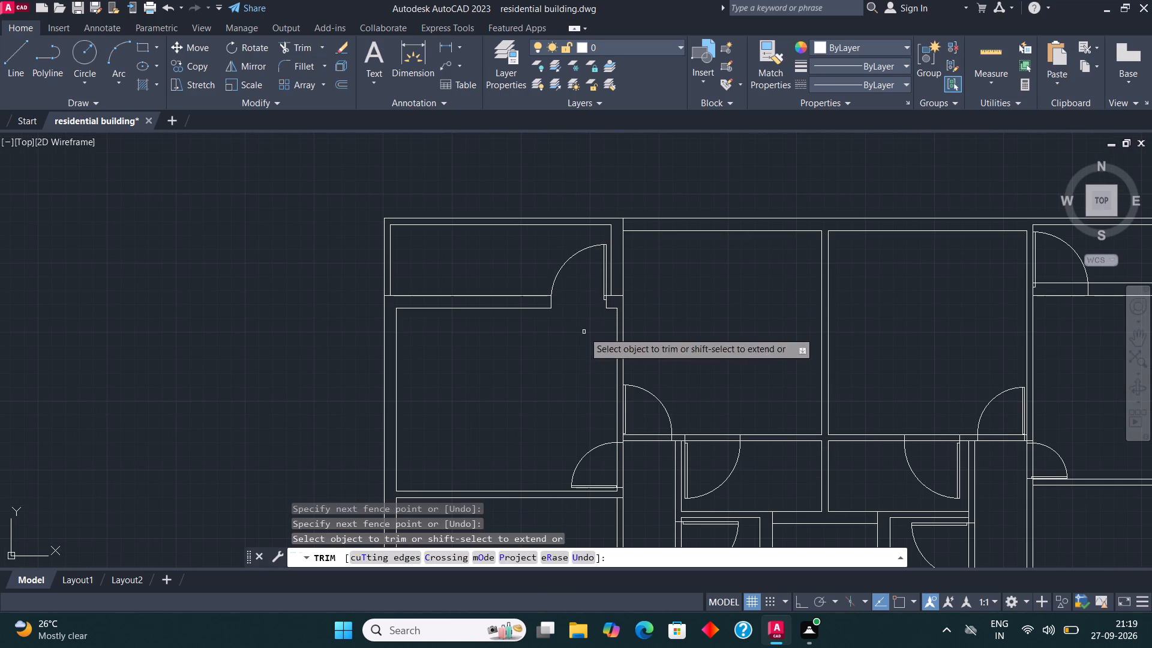
{"action": "left_click", "coordinate": [638, 428]}
{"action": "left_click", "coordinate": [646, 467]}
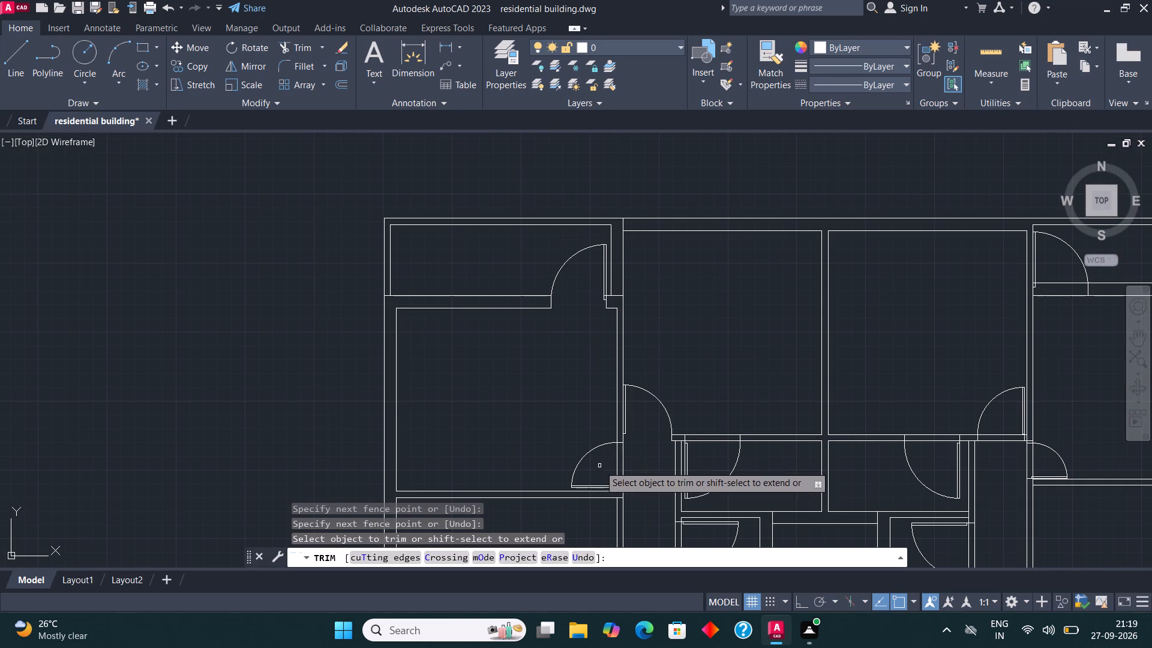
{"action": "left_click", "coordinate": [599, 466]}
{"action": "left_click", "coordinate": [641, 466]}
{"action": "left_click", "coordinate": [708, 458]}
{"action": "left_click", "coordinate": [710, 405]}
Trim the wall lines across the four matching door openings in the upper-right part of the upper plan.
{"action": "scroll", "coordinate": [711, 404], "scroll_direction": "down", "scroll_amount": 2}
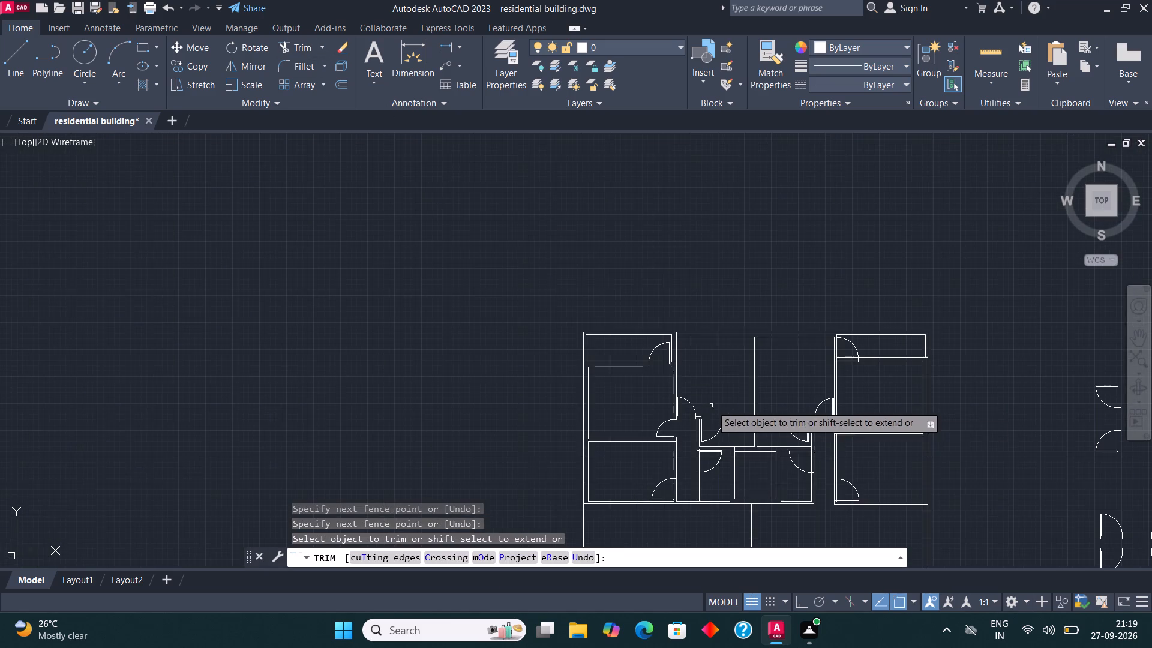
{"action": "scroll", "coordinate": [820, 428], "scroll_direction": "up", "scroll_amount": 2}
{"action": "left_click", "coordinate": [764, 421]}
{"action": "left_click", "coordinate": [767, 355]}
{"action": "left_click", "coordinate": [824, 386]}
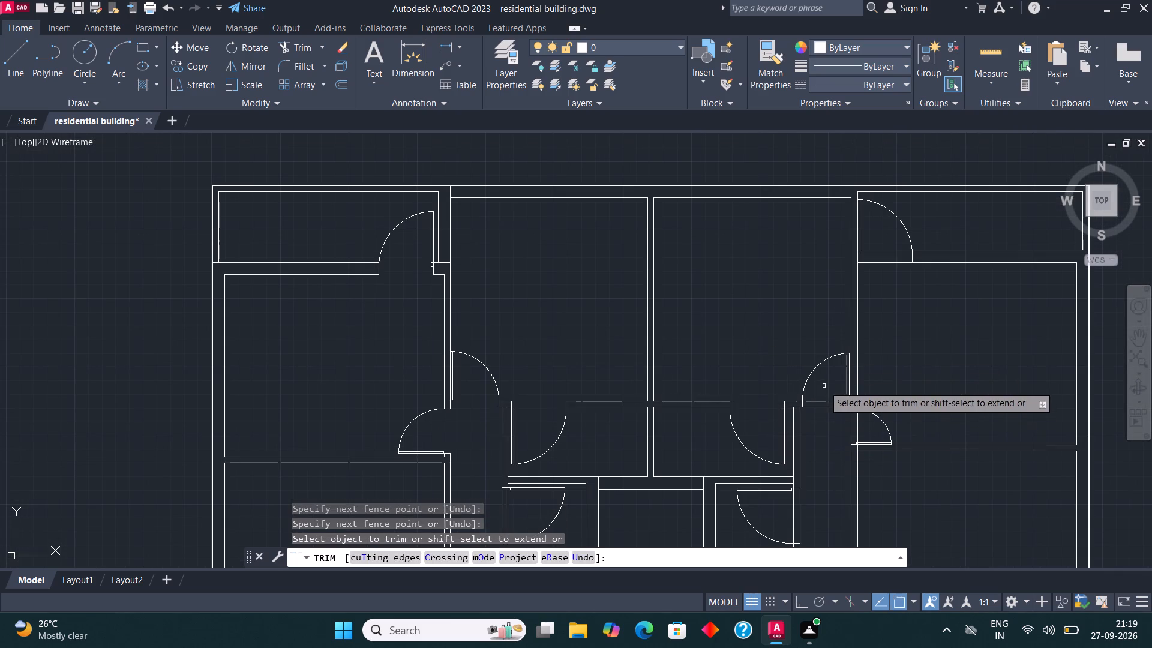
{"action": "left_click", "coordinate": [824, 432]}
{"action": "left_click", "coordinate": [879, 232]}
{"action": "left_click", "coordinate": [879, 335]}
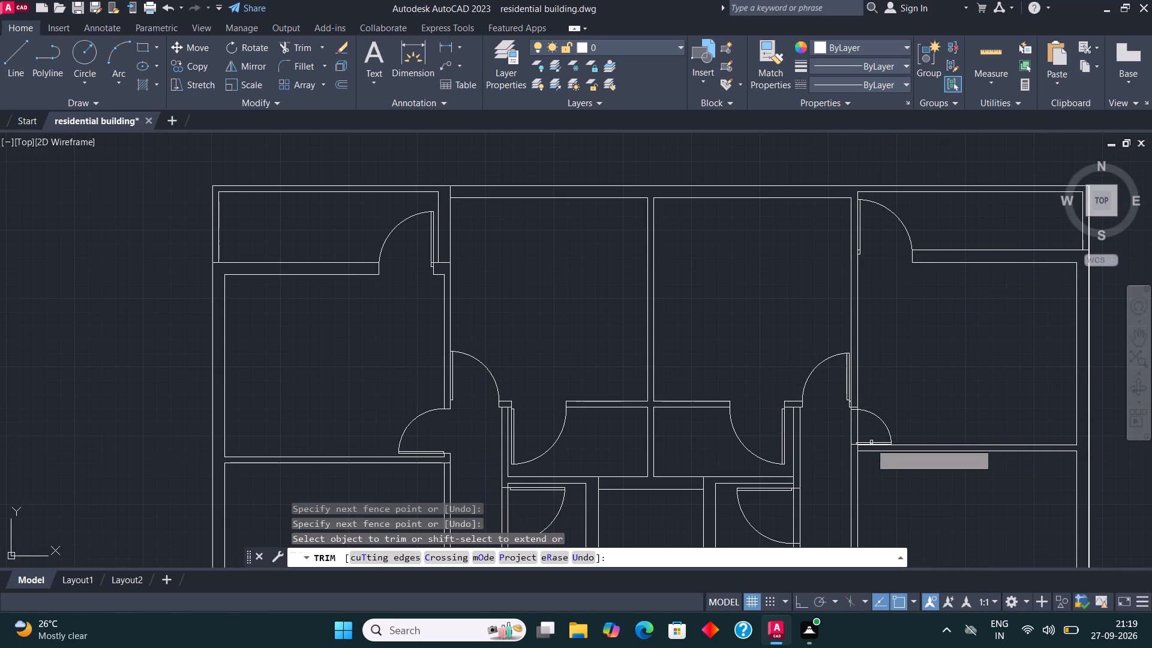
{"action": "left_click", "coordinate": [862, 428]}
{"action": "left_click", "coordinate": [841, 427]}
Trim the walls at the doors of the small rooms flanking the central shaft and of the lower left and right side rooms.
{"action": "left_click", "coordinate": [780, 508]}
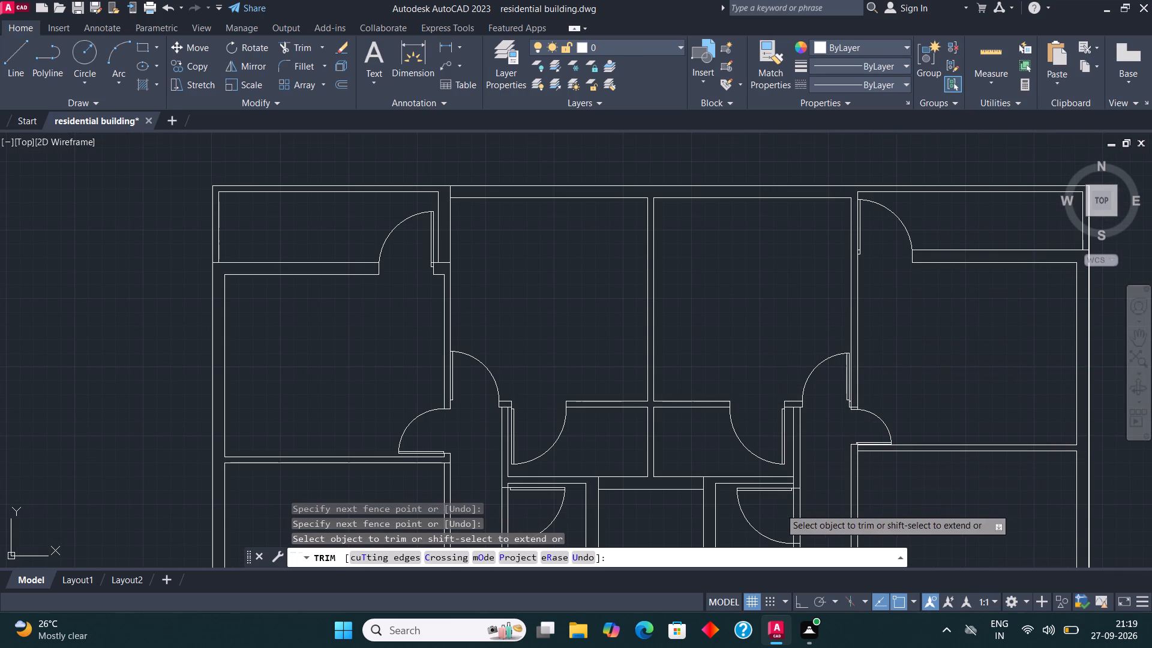
{"action": "left_click", "coordinate": [828, 508]}
{"action": "scroll", "coordinate": [835, 413], "scroll_direction": "down", "scroll_amount": 1}
{"action": "left_click", "coordinate": [634, 476]}
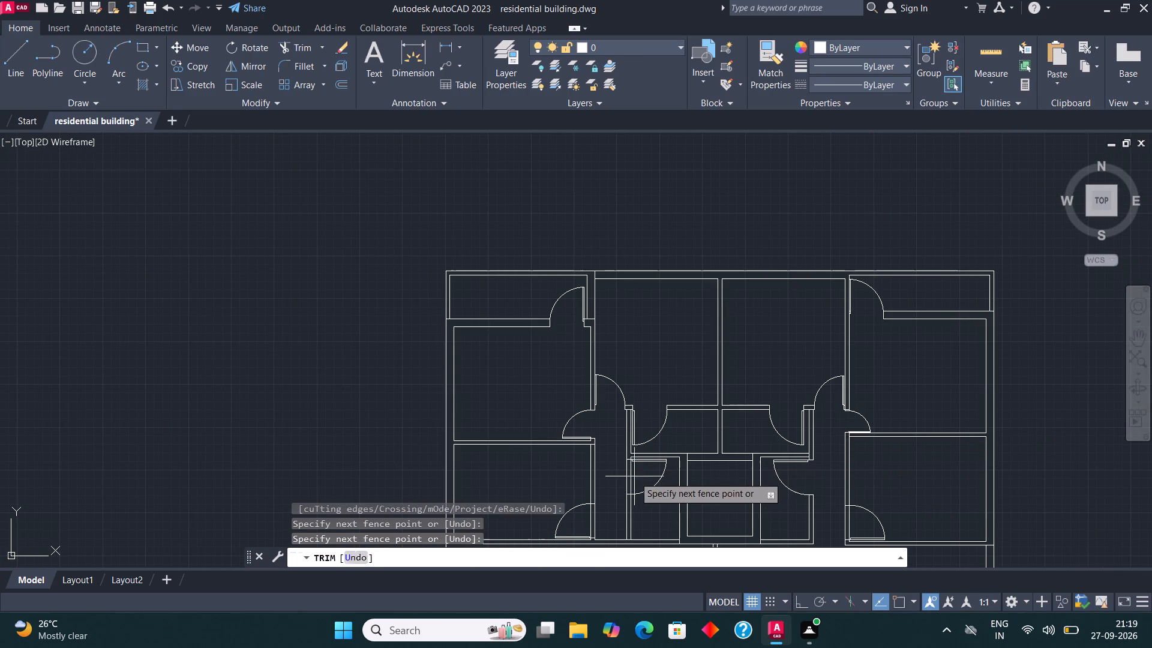
{"action": "left_click", "coordinate": [619, 473]}
{"action": "left_click", "coordinate": [587, 523]}
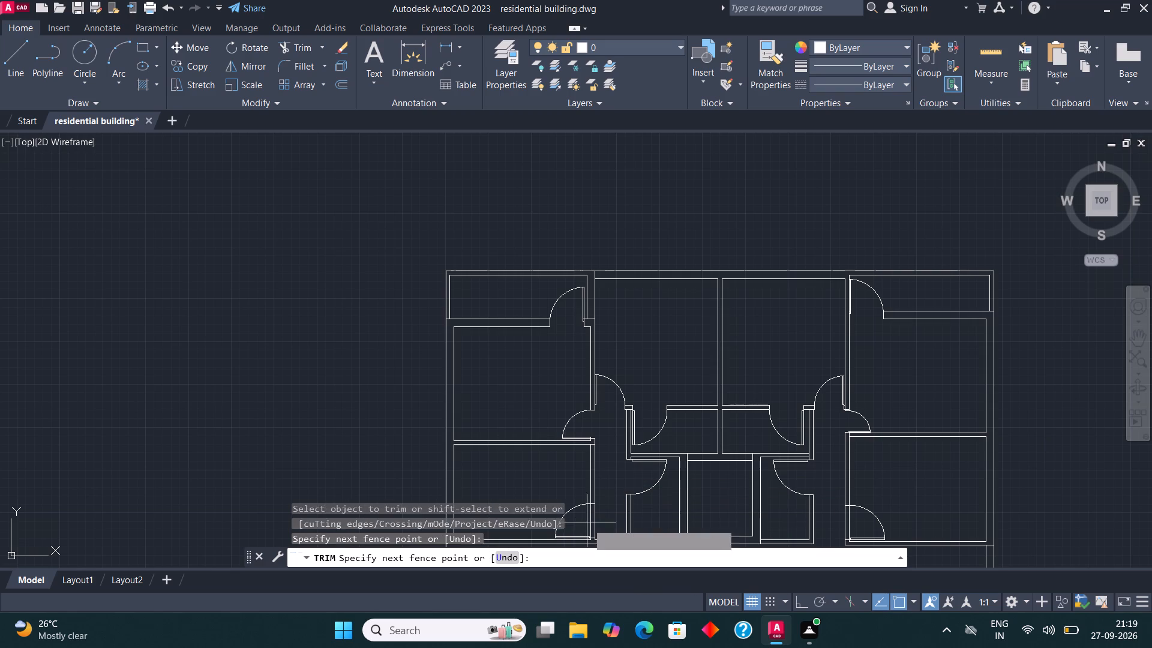
{"action": "left_click", "coordinate": [601, 522]}
{"action": "scroll", "coordinate": [831, 297], "scroll_direction": "down", "scroll_amount": 1}
{"action": "scroll", "coordinate": [838, 424], "scroll_direction": "up", "scroll_amount": 1}
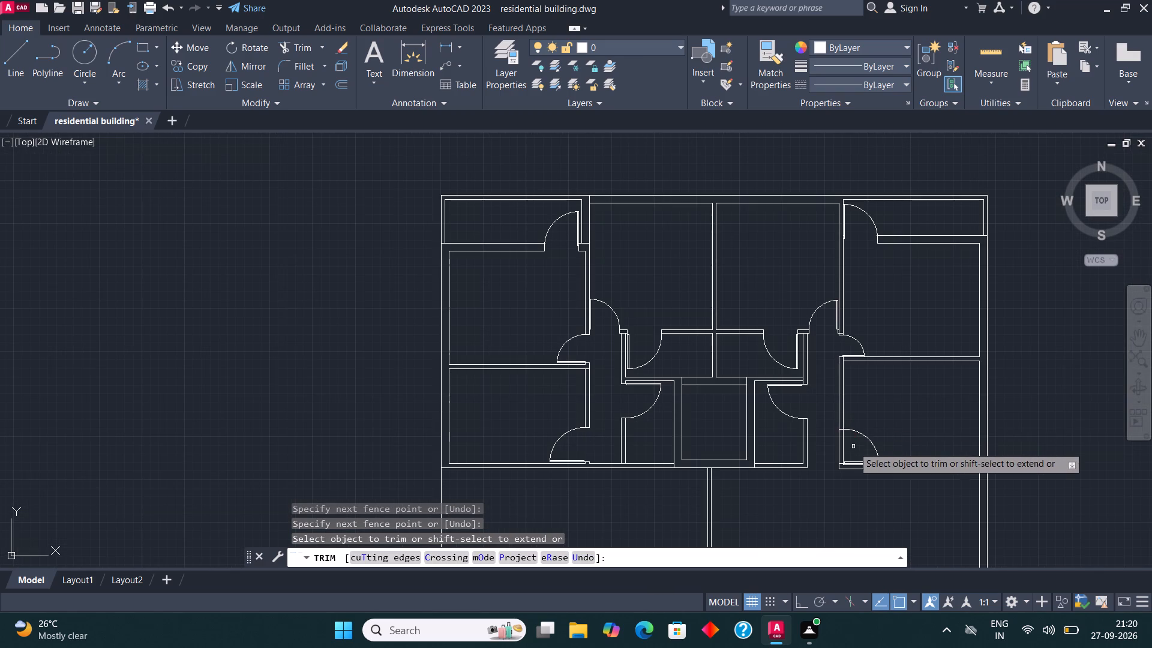
{"action": "left_click", "coordinate": [854, 448]}
{"action": "left_click", "coordinate": [827, 449]}
Trim the wall lines across the two door openings of the small rooms in the upper plan's lower-left corner.
{"action": "scroll", "coordinate": [832, 283], "scroll_direction": "down", "scroll_amount": 2}
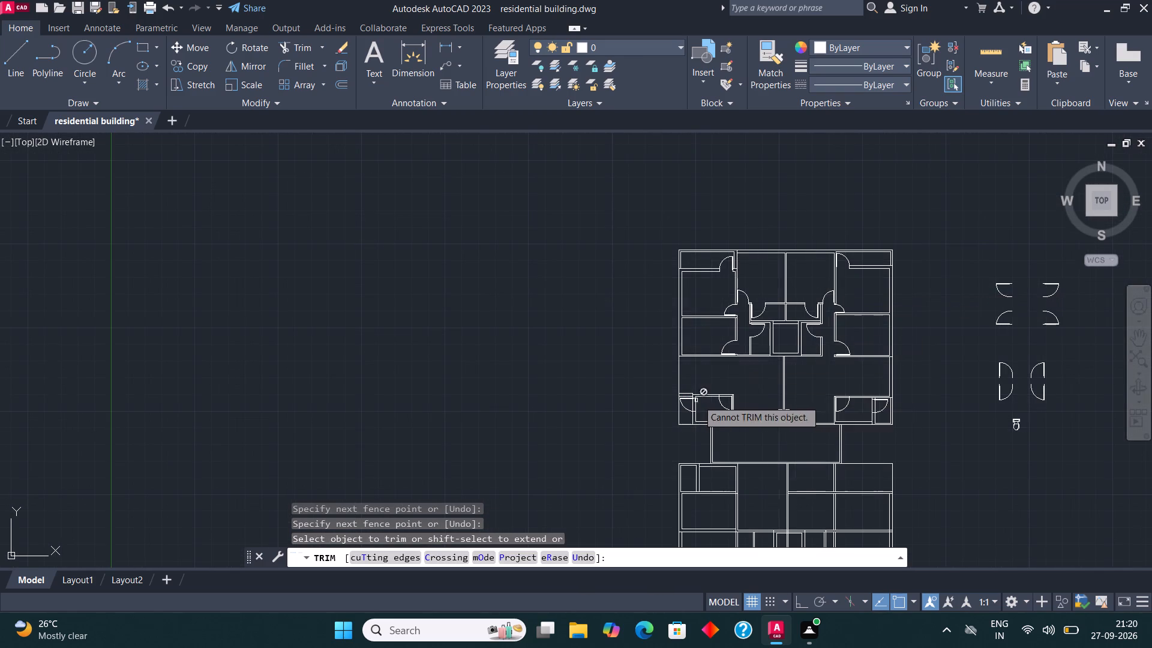
{"action": "scroll", "coordinate": [695, 403], "scroll_direction": "up", "scroll_amount": 3}
{"action": "left_click", "coordinate": [668, 407]}
{"action": "left_click", "coordinate": [697, 409]}
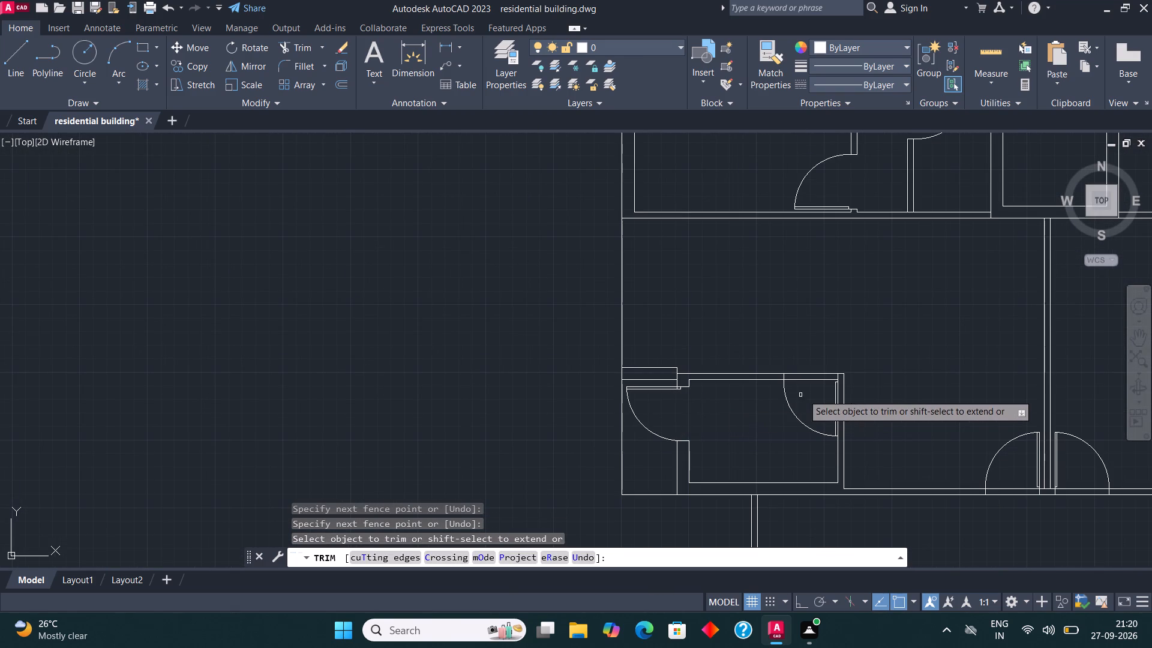
{"action": "left_click", "coordinate": [804, 394]}
{"action": "left_click", "coordinate": [805, 352]}
Trim the upper plan's bottom wall across the two entrance door openings on either side of the central dividing wall.
{"action": "scroll", "coordinate": [808, 358], "scroll_direction": "down", "scroll_amount": 1}
{"action": "left_click", "coordinate": [934, 432]}
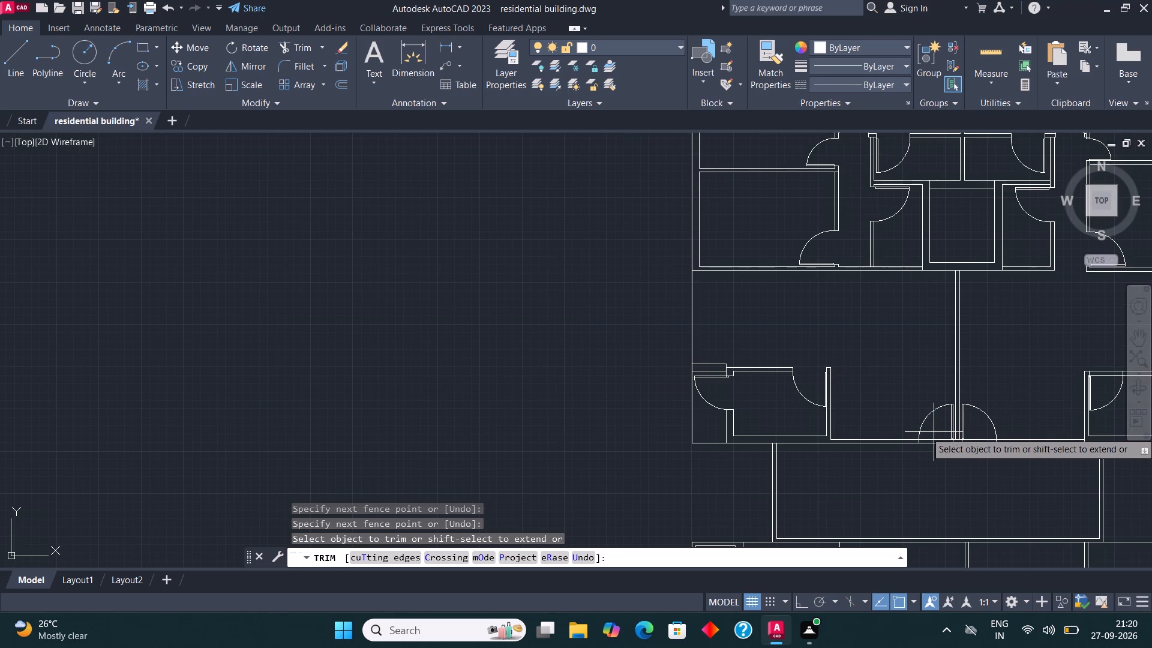
{"action": "left_click", "coordinate": [935, 463]}
{"action": "left_click", "coordinate": [977, 434]}
{"action": "left_click", "coordinate": [975, 457]}
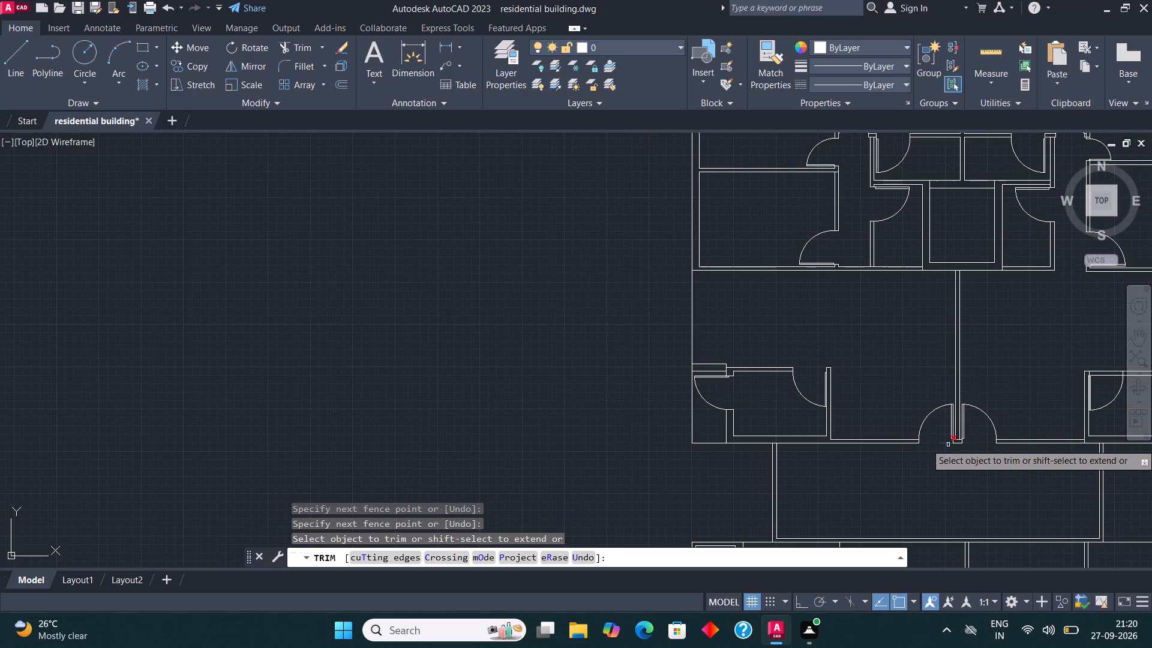
{"action": "left_click", "coordinate": [937, 443]}
Trim the wall lines across the two door openings of the small rooms in the upper plan's lower-right corner.
{"action": "scroll", "coordinate": [857, 449], "scroll_direction": "down", "scroll_amount": 2}
{"action": "scroll", "coordinate": [1003, 433], "scroll_direction": "up", "scroll_amount": 2}
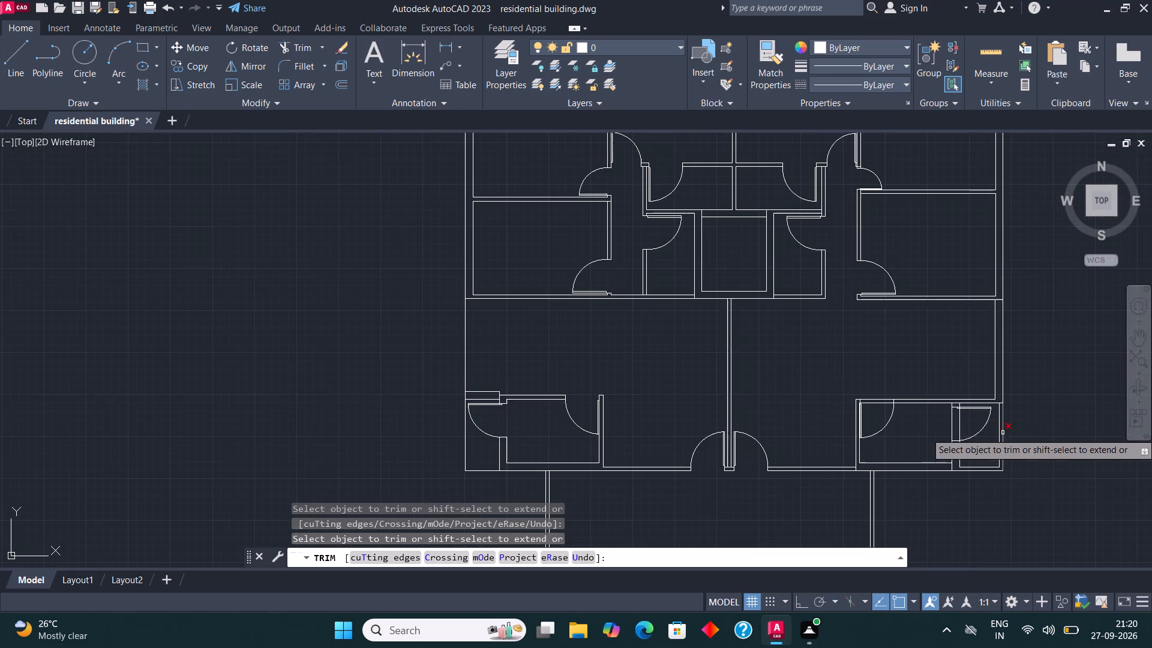
{"action": "left_click", "coordinate": [968, 425]}
{"action": "left_click", "coordinate": [919, 426]}
{"action": "left_click", "coordinate": [876, 409]}
{"action": "left_click", "coordinate": [874, 389]}
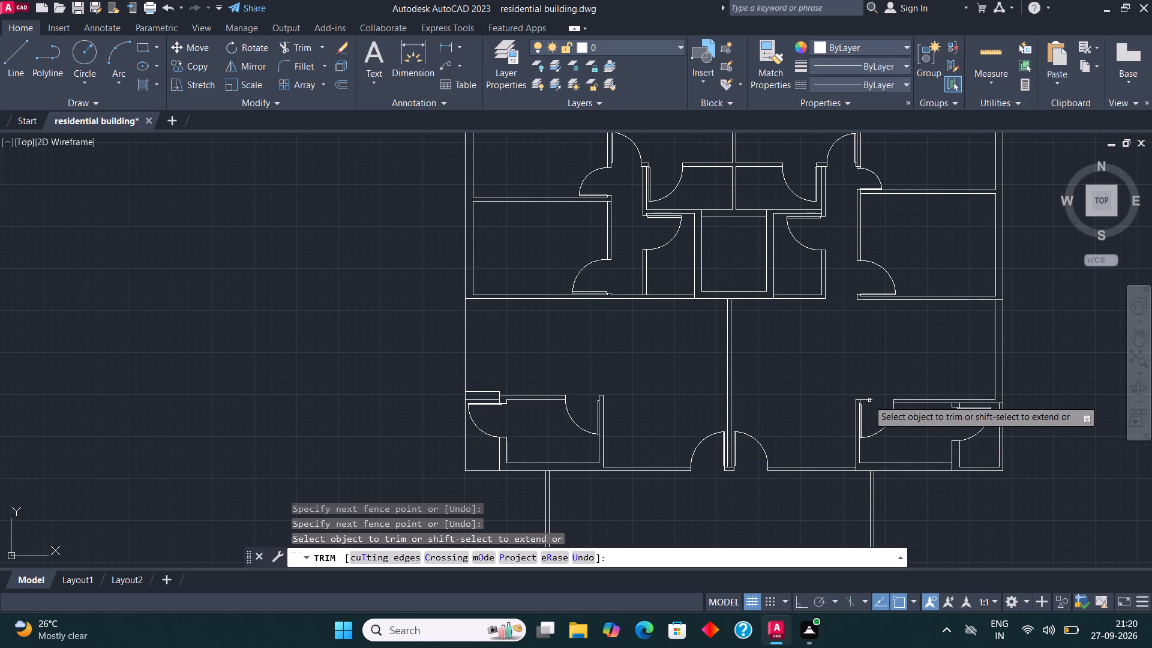
{"action": "left_click", "coordinate": [868, 399]}
{"action": "key", "text": "Escape"}
Copy the upper plan's narrow top-left room door into the bottom wall of the lower plan's upper-left small room, near its lower-right corner.
{"action": "scroll", "coordinate": [749, 391], "scroll_direction": "down", "scroll_amount": 2}
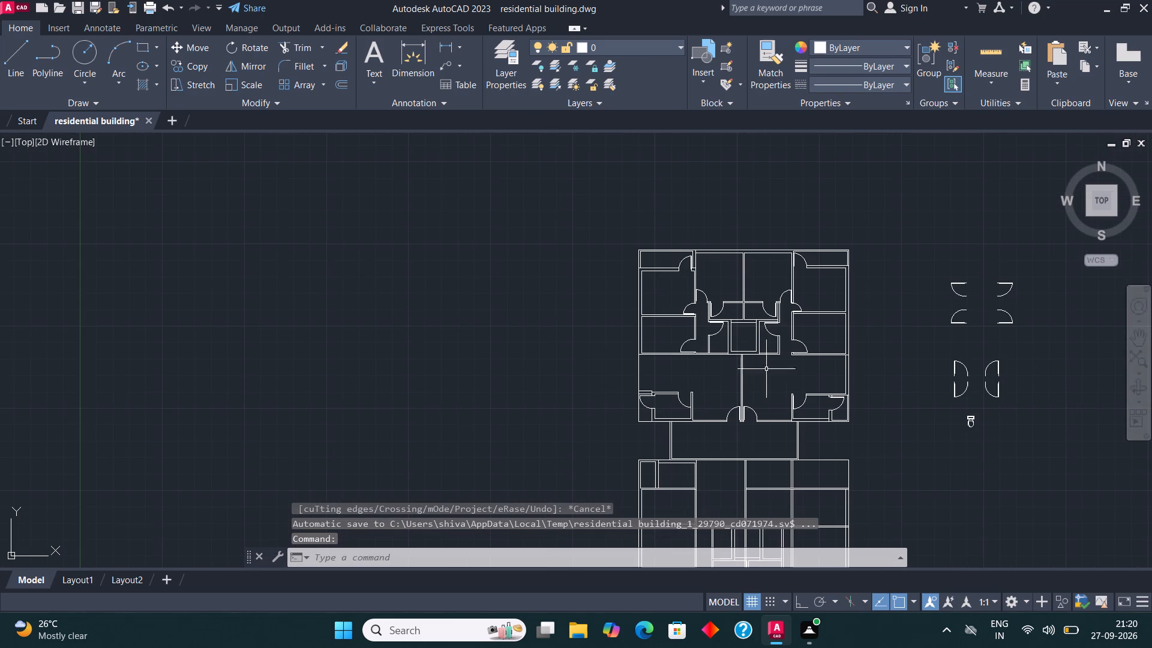
{"action": "scroll", "coordinate": [730, 215], "scroll_direction": "down", "scroll_amount": 1}
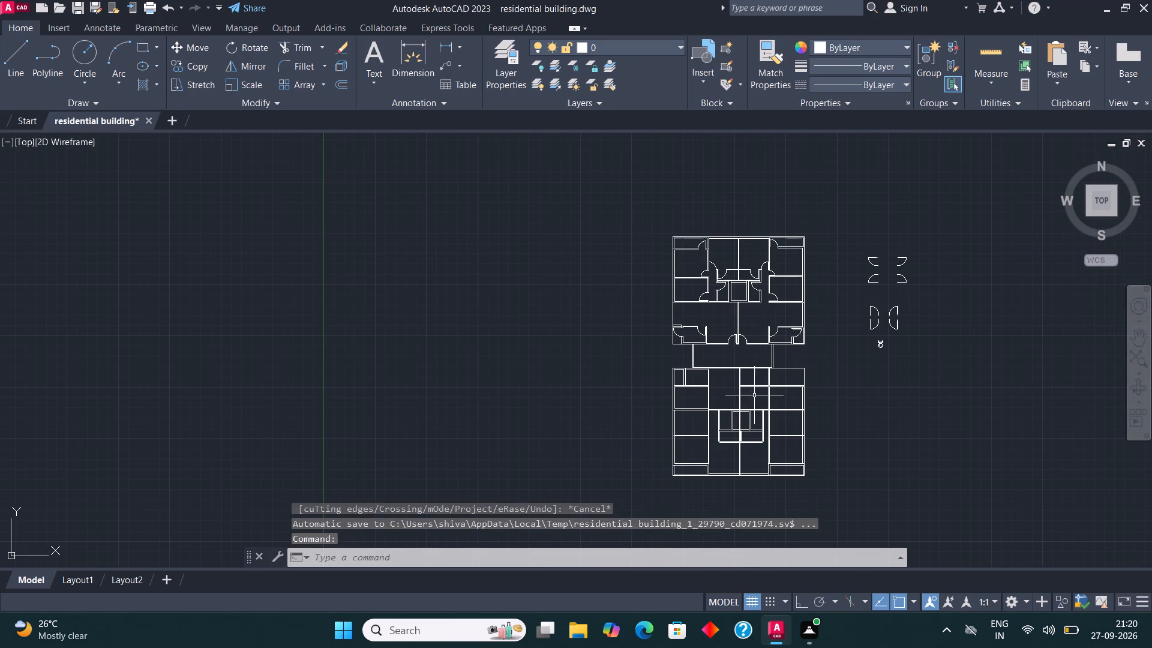
{"action": "scroll", "coordinate": [754, 395], "scroll_direction": "up", "scroll_amount": 1}
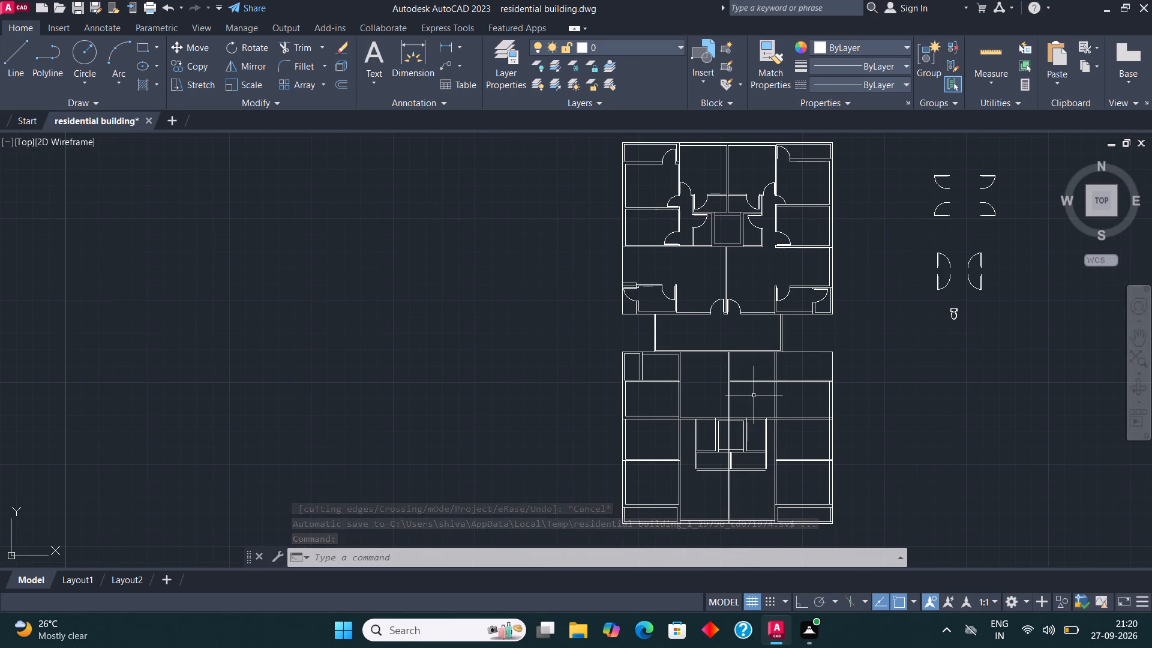
{"action": "left_click", "coordinate": [673, 153]}
{"action": "left_click", "coordinate": [194, 67]}
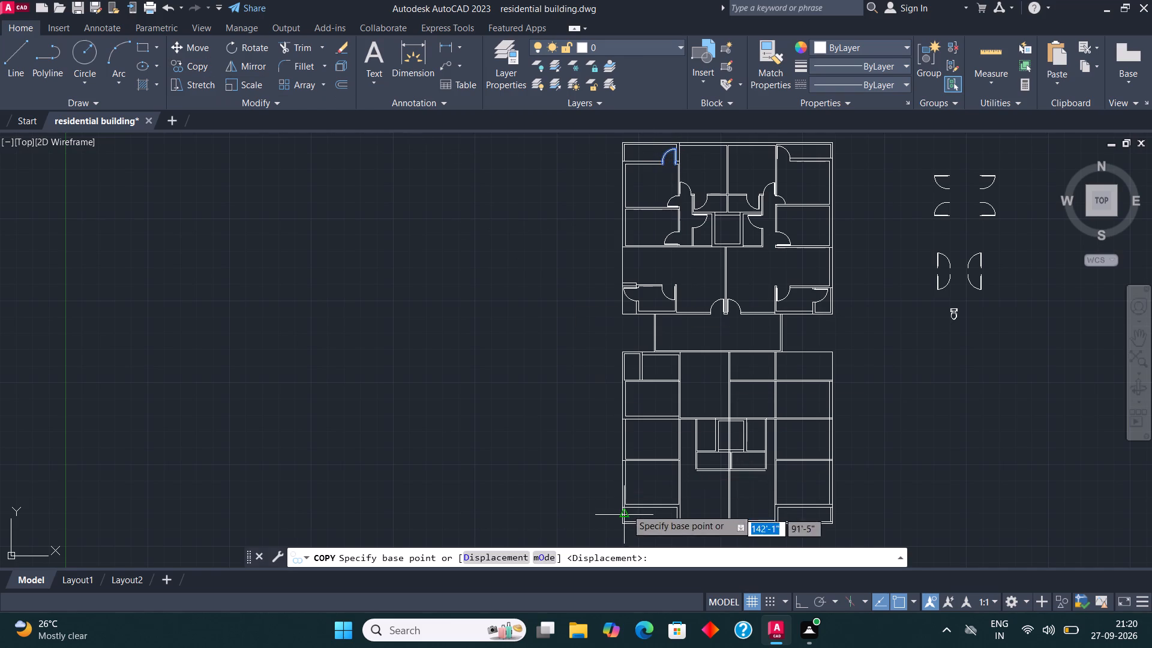
{"action": "left_click", "coordinate": [672, 167]}
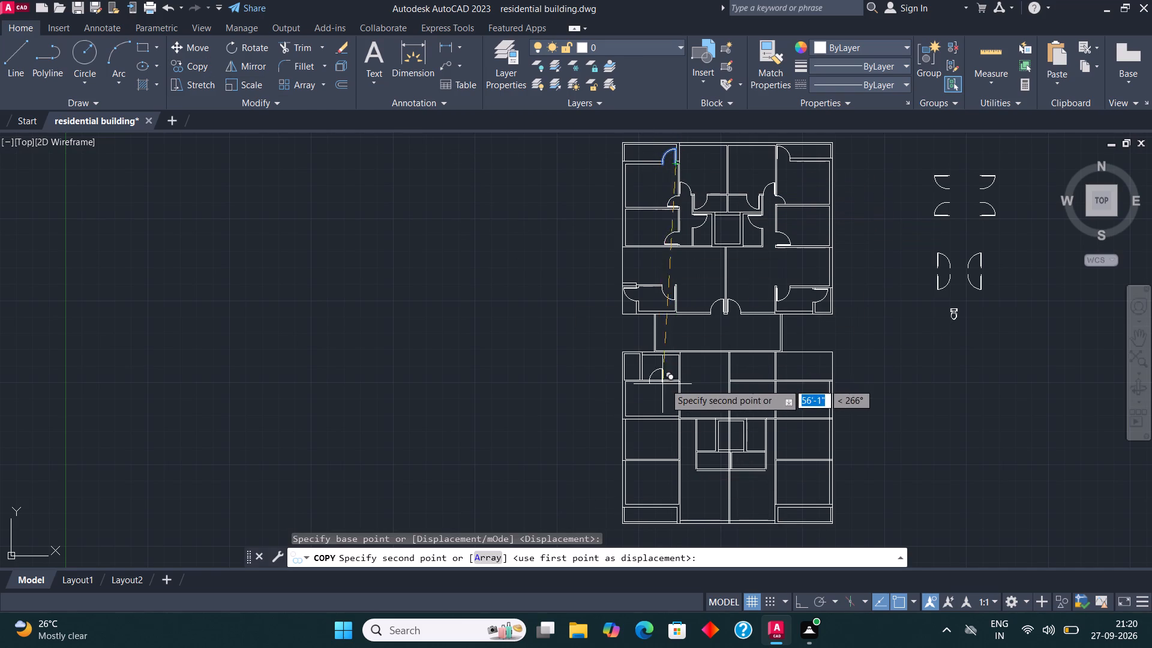
{"action": "scroll", "coordinate": [670, 382], "scroll_direction": "up", "scroll_amount": 4}
{"action": "left_click", "coordinate": [692, 384]}
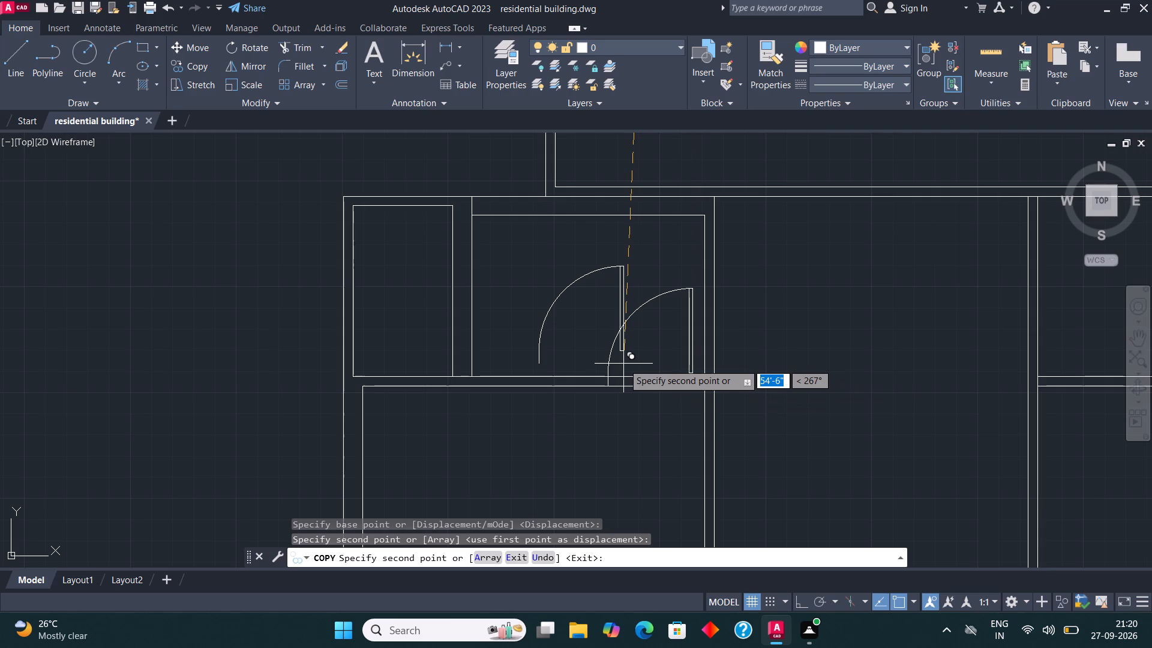
{"action": "scroll", "coordinate": [623, 364], "scroll_direction": "down", "scroll_amount": 2}
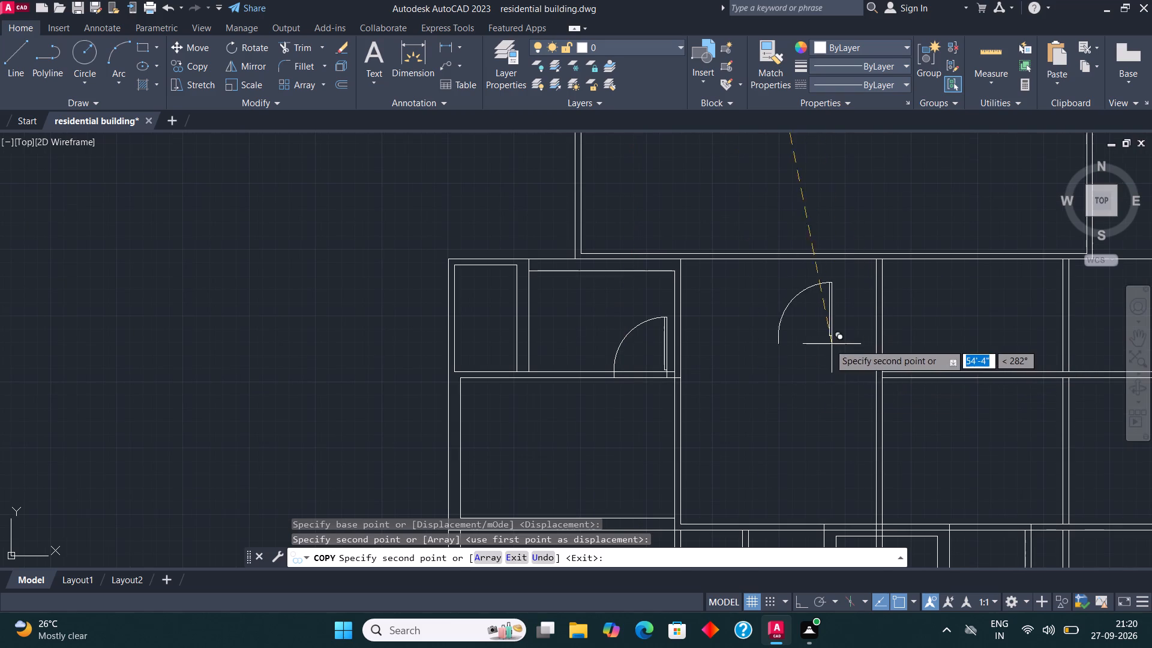
{"action": "key", "text": "Escape"}
Copy the door of the upper plan's lower-left small room into the wall above the lower plan's narrow bottom-left room, near its right end.
{"action": "scroll", "coordinate": [685, 365], "scroll_direction": "down", "scroll_amount": 2}
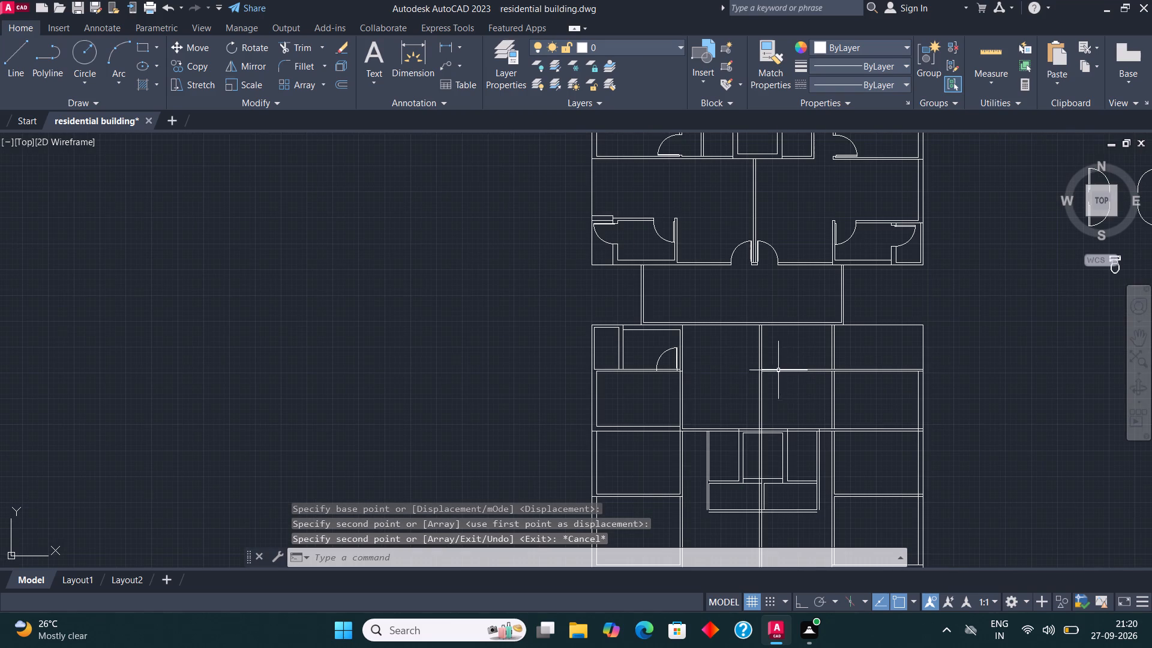
{"action": "scroll", "coordinate": [773, 375], "scroll_direction": "down", "scroll_amount": 1}
{"action": "scroll", "coordinate": [697, 286], "scroll_direction": "up", "scroll_amount": 1}
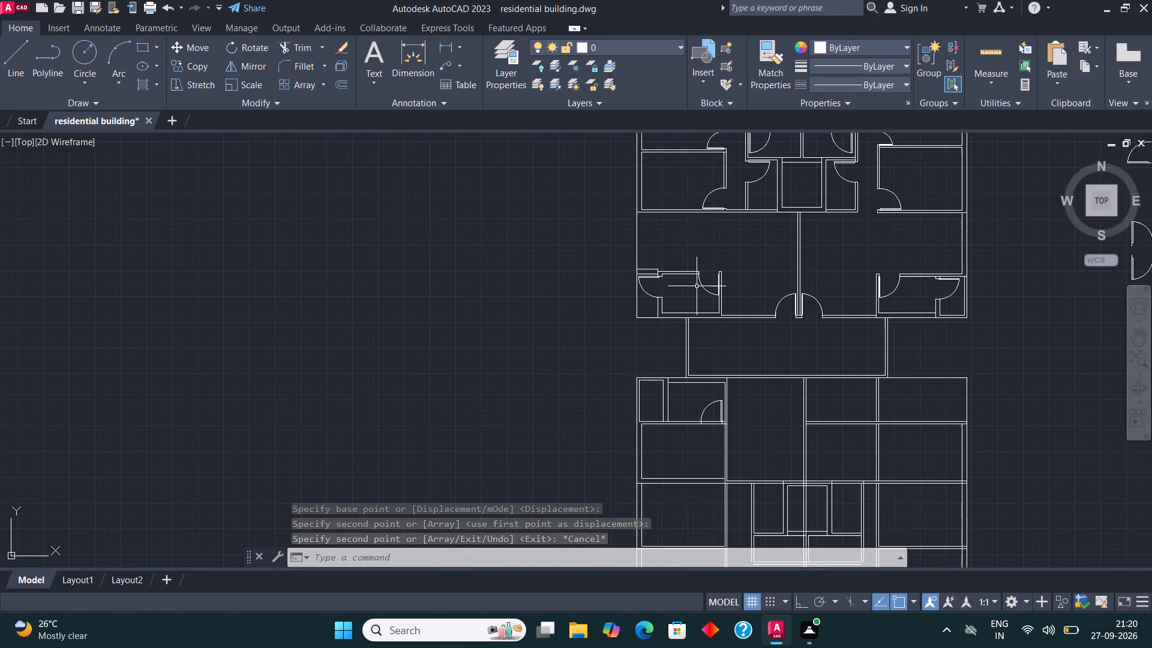
{"action": "scroll", "coordinate": [701, 284], "scroll_direction": "up", "scroll_amount": 2}
{"action": "left_click", "coordinate": [695, 288]}
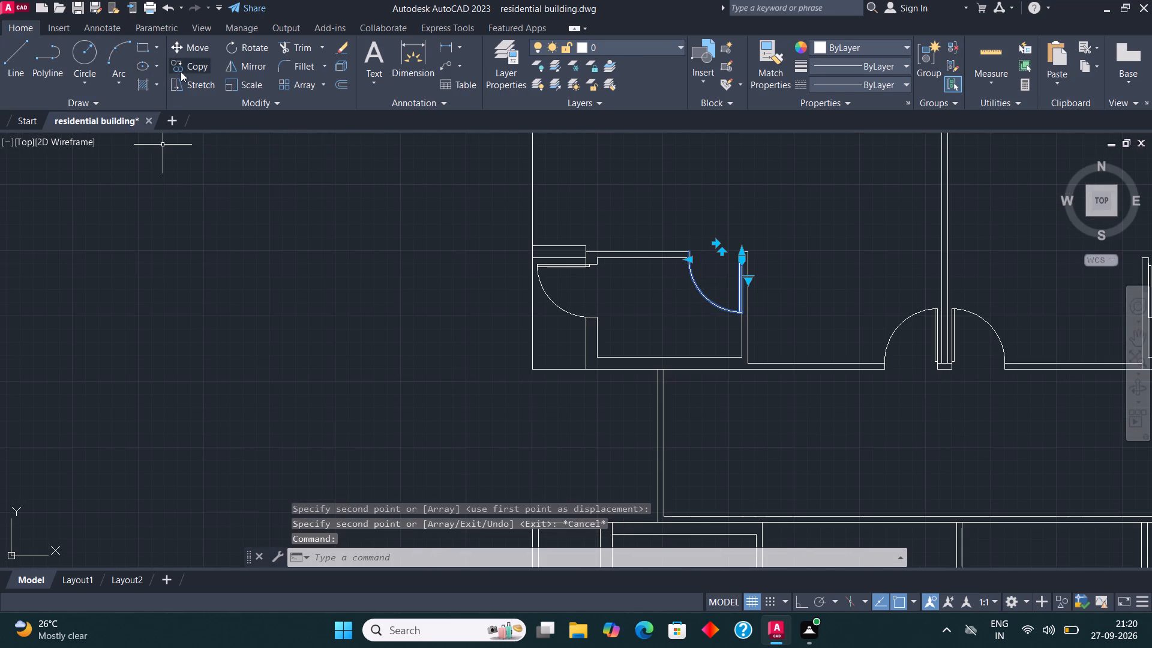
{"action": "left_click", "coordinate": [181, 70]}
{"action": "left_click", "coordinate": [739, 251]}
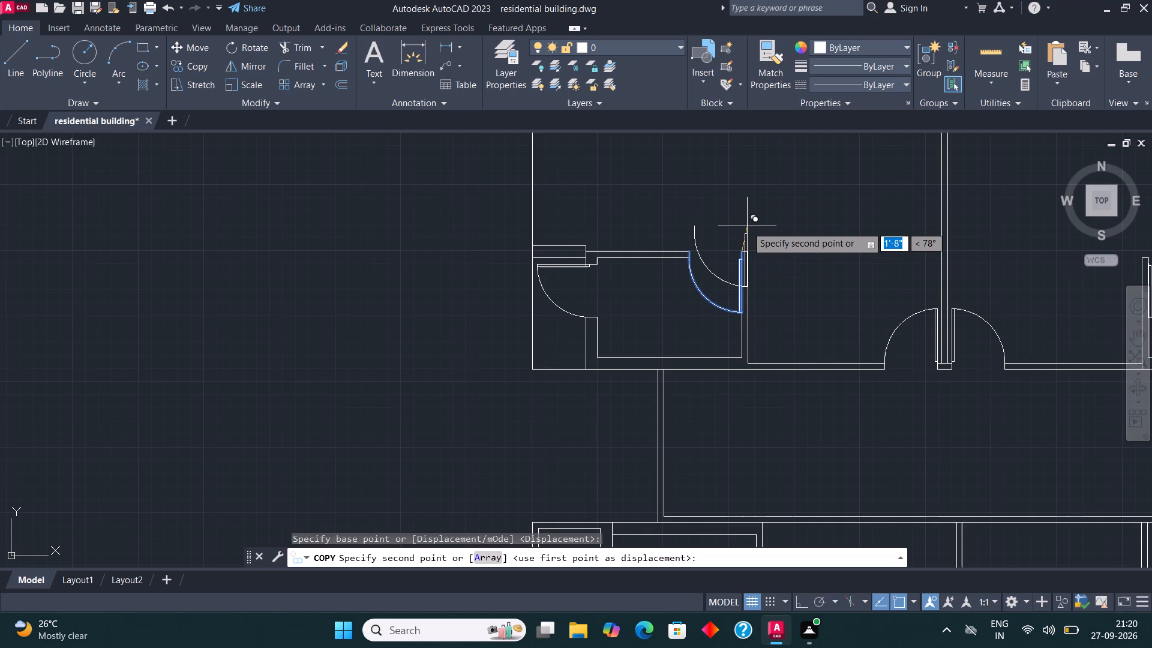
{"action": "scroll", "coordinate": [737, 212], "scroll_direction": "down", "scroll_amount": 4}
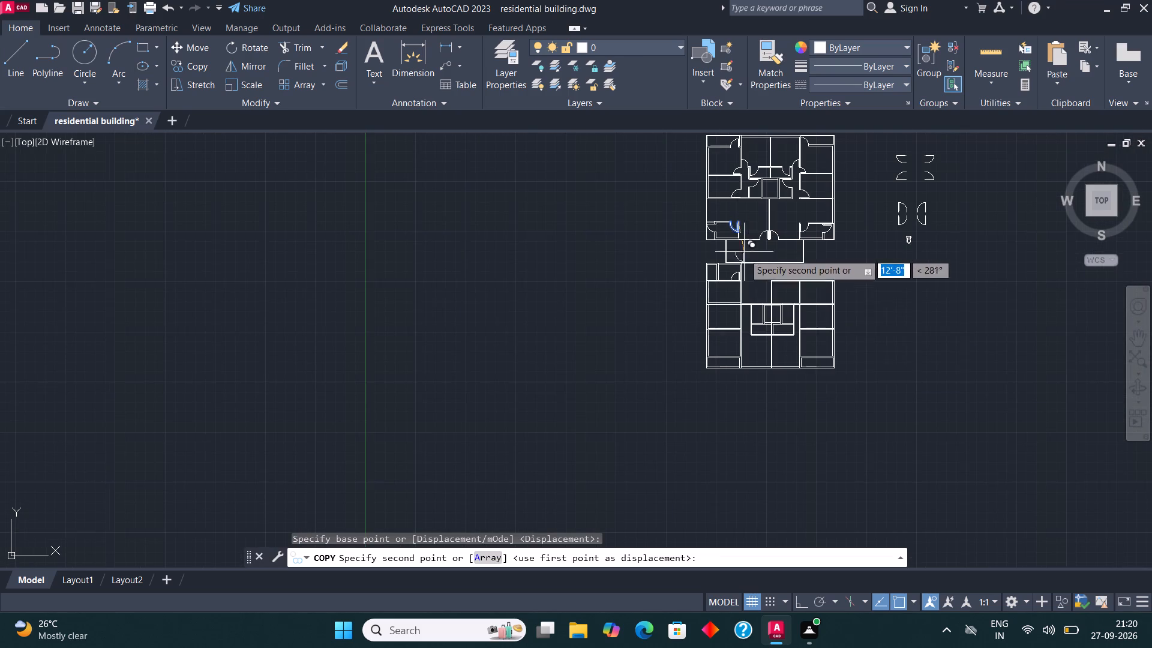
{"action": "scroll", "coordinate": [739, 356], "scroll_direction": "up", "scroll_amount": 7}
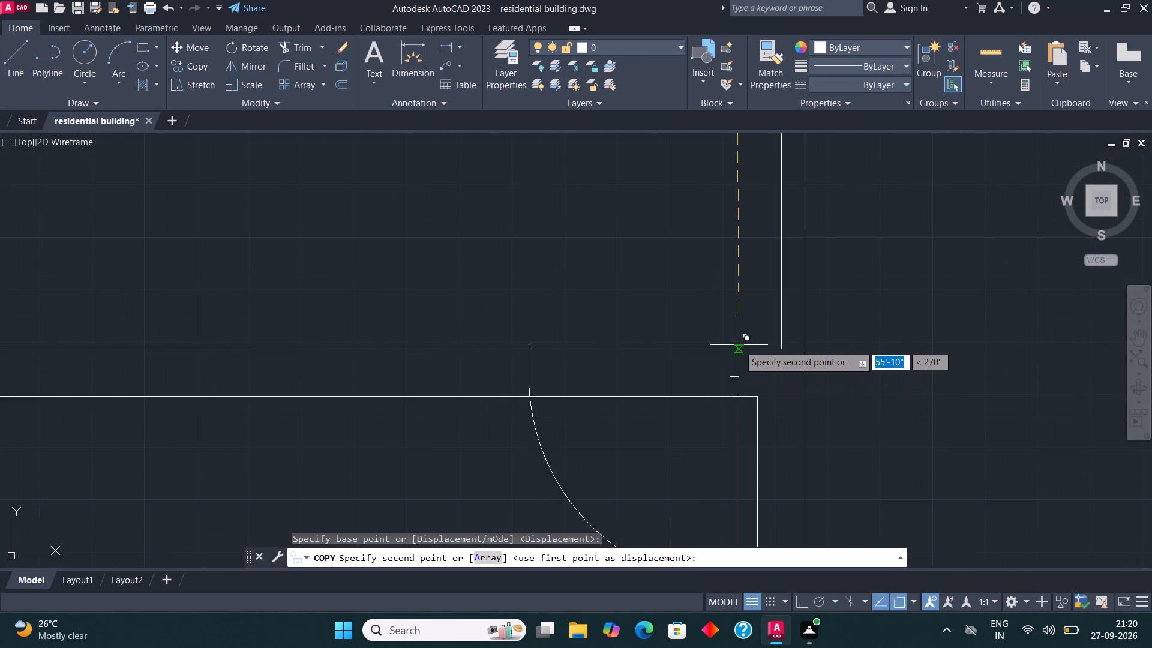
{"action": "left_click", "coordinate": [743, 349]}
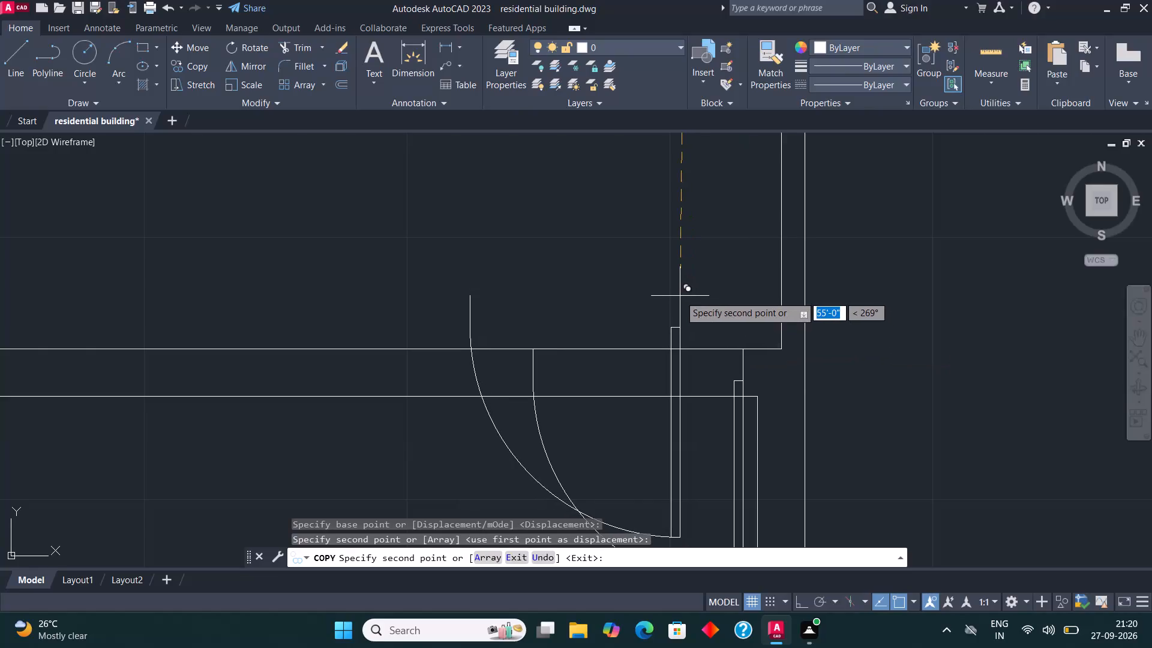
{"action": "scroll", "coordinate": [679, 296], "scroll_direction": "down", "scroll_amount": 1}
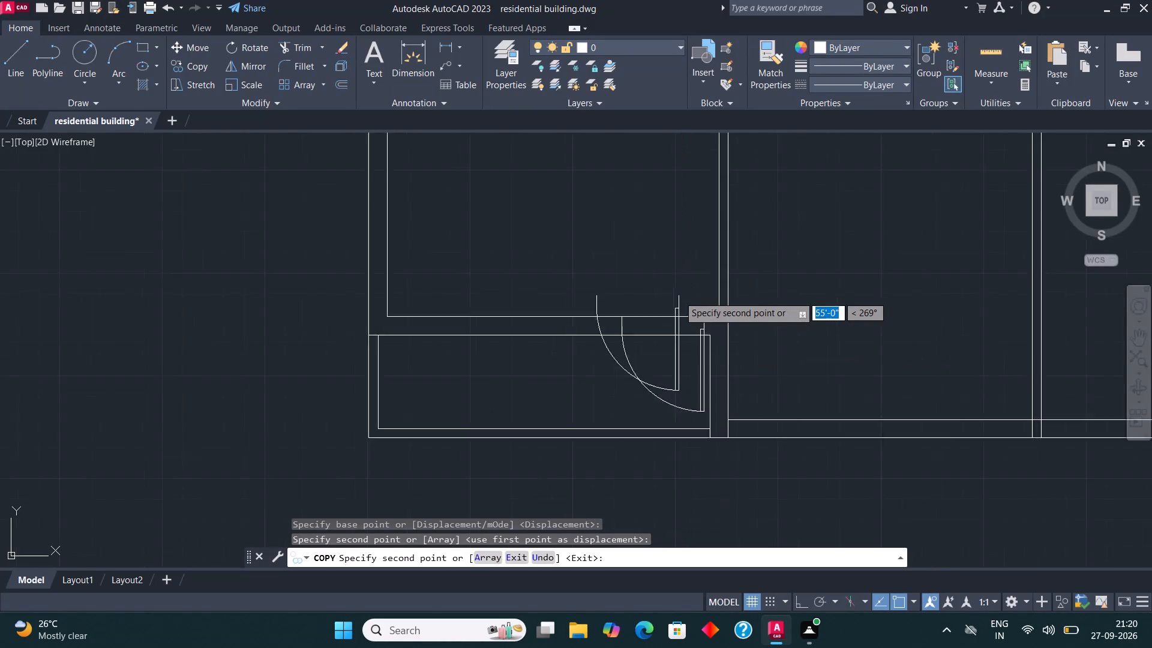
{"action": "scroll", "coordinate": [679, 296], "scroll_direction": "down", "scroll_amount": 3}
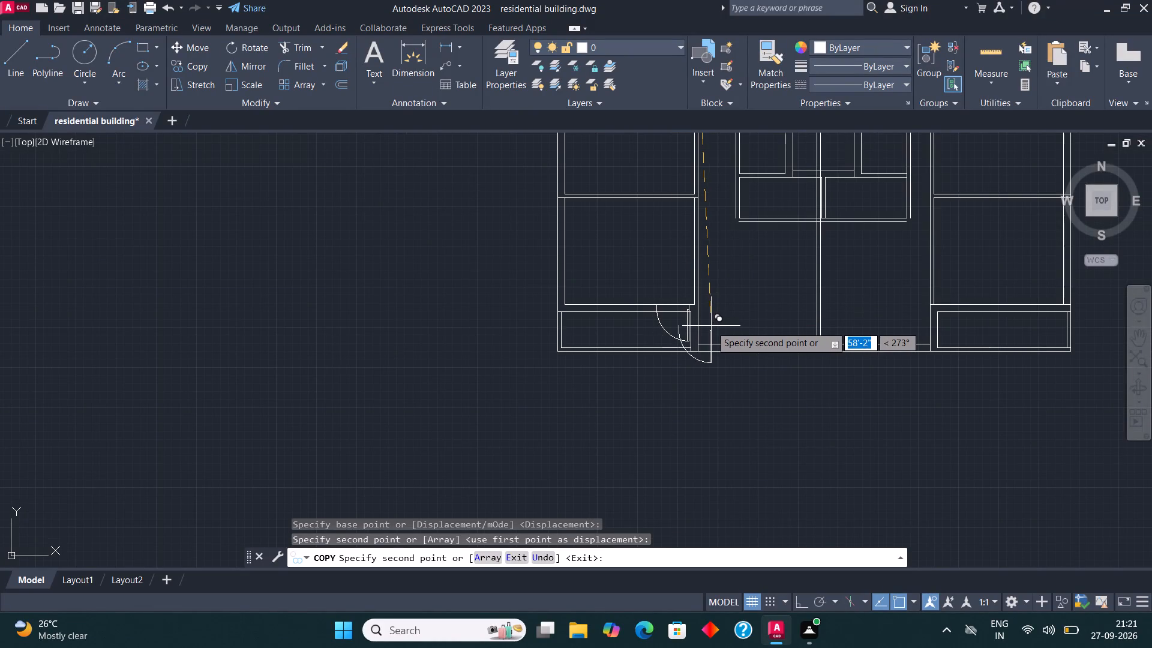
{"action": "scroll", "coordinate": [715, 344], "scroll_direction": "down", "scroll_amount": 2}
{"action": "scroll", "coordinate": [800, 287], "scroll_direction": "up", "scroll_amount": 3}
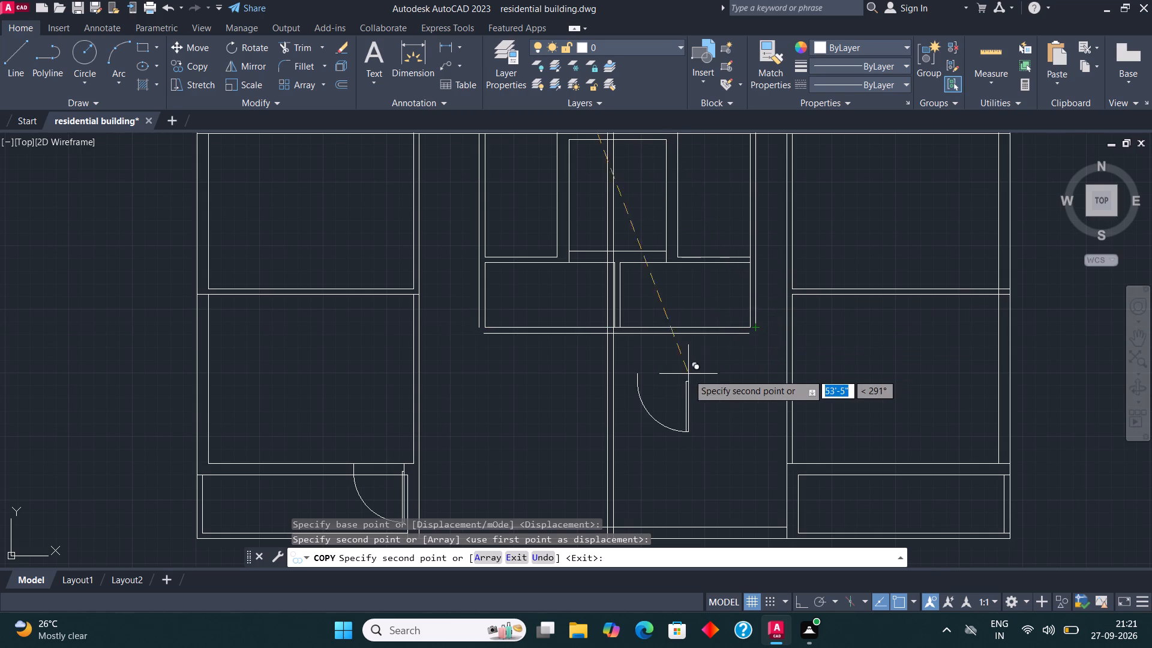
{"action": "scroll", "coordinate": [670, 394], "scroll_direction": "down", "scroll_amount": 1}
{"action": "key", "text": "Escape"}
Draw two parallel lines about 6'-2" long extending the wall below the lower plan's central rooms westward past the left side wall.
{"action": "scroll", "coordinate": [575, 356], "scroll_direction": "up", "scroll_amount": 1}
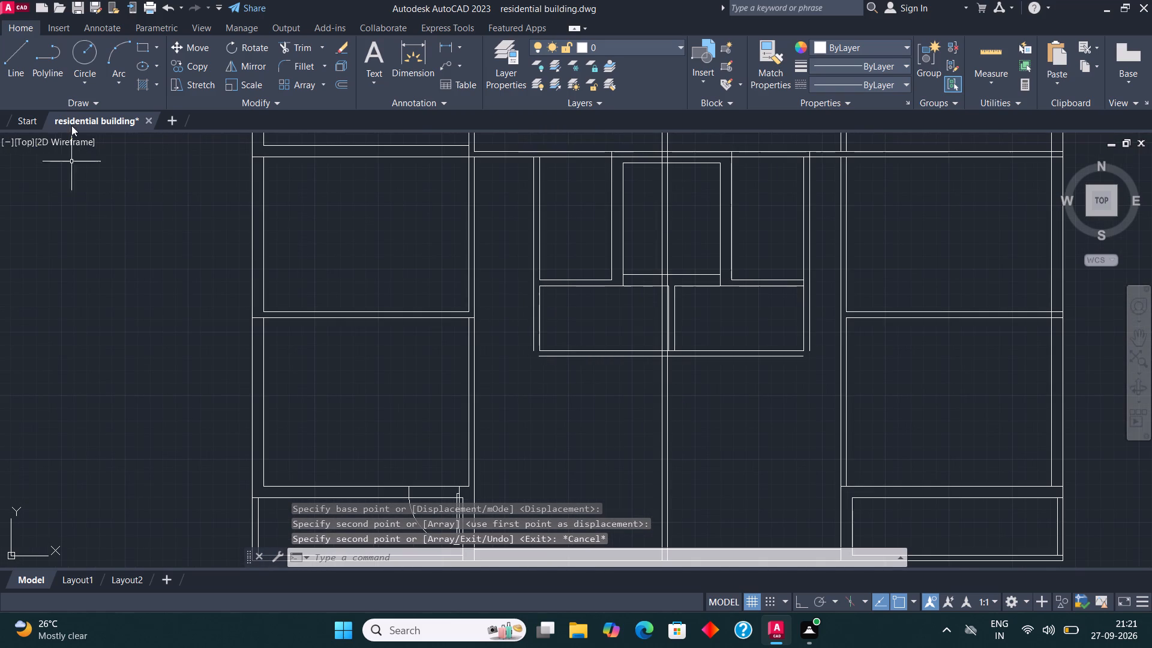
{"action": "left_click", "coordinate": [13, 64]}
{"action": "left_click", "coordinate": [541, 358]}
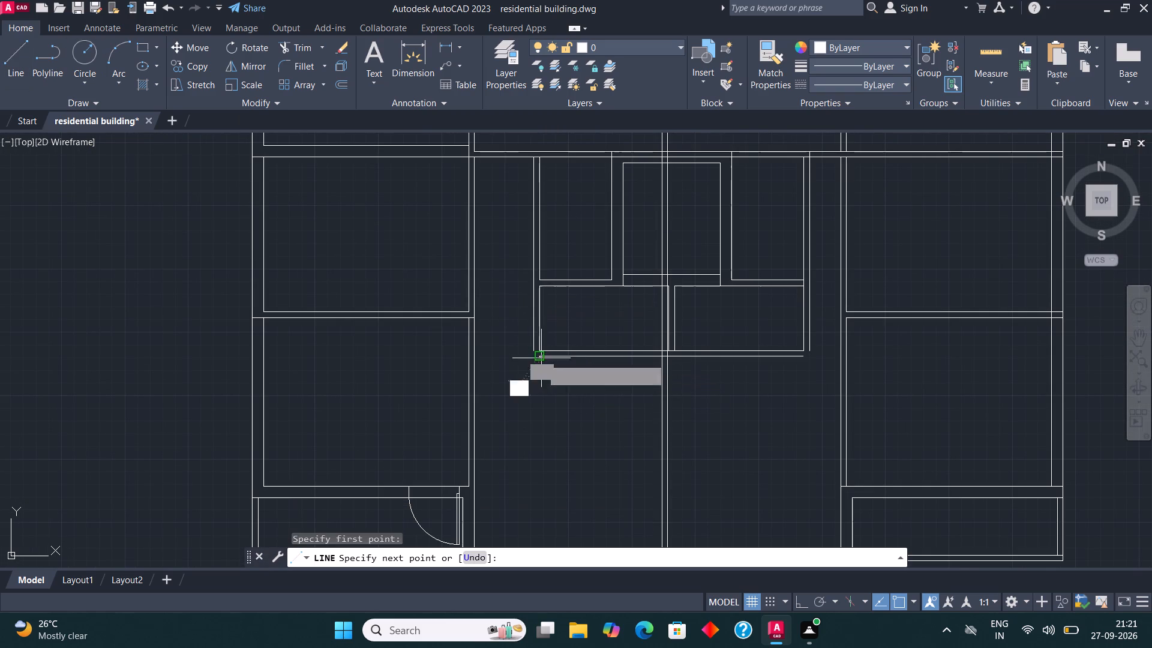
{"action": "left_click", "coordinate": [445, 359]}
{"action": "left_click", "coordinate": [15, 55]}
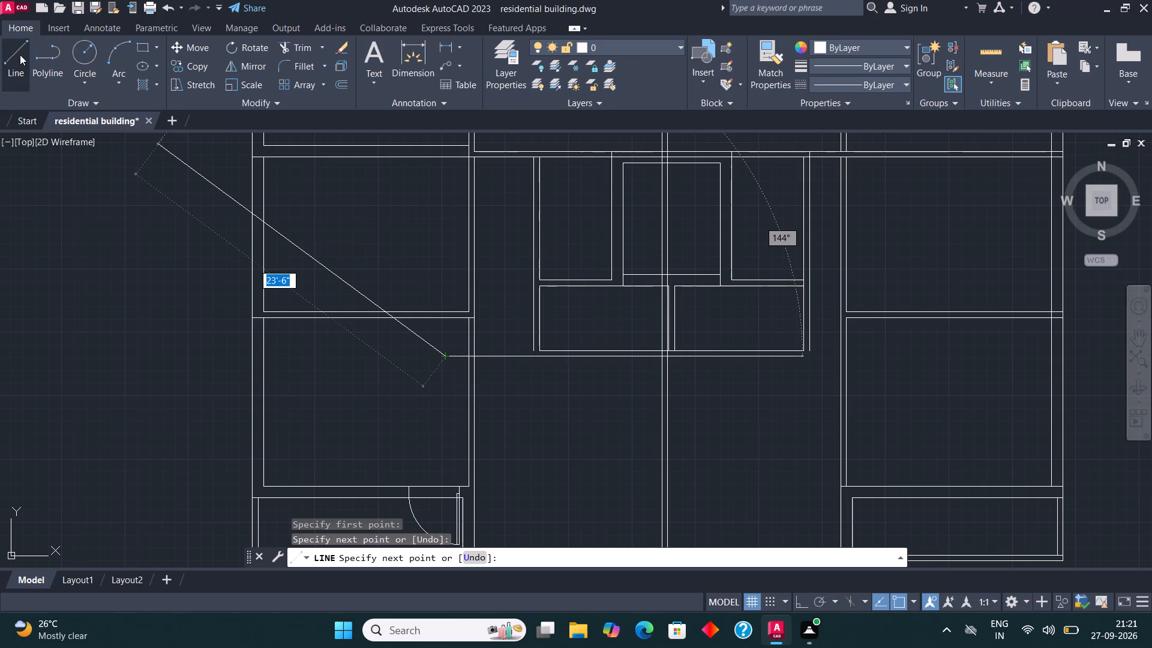
{"action": "left_click", "coordinate": [538, 353]}
{"action": "left_click", "coordinate": [451, 352]}
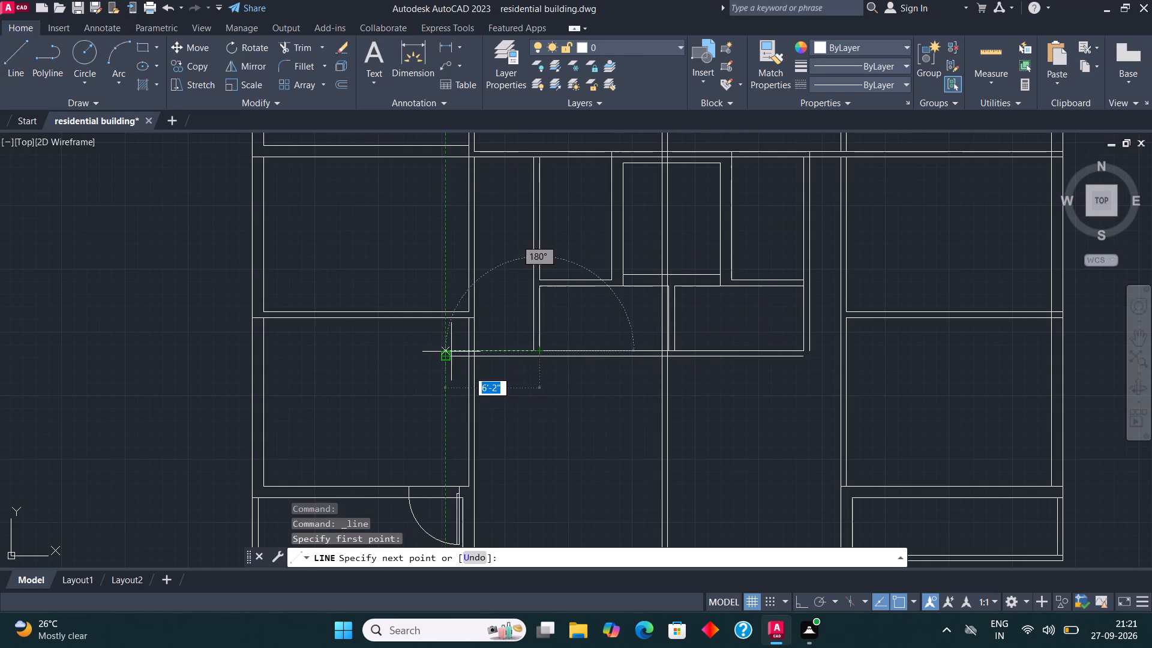
Draw two parallel lines extending the wall below the lower plan's central rooms eastward past the right side wall.
{"action": "left_click", "coordinate": [9, 60]}
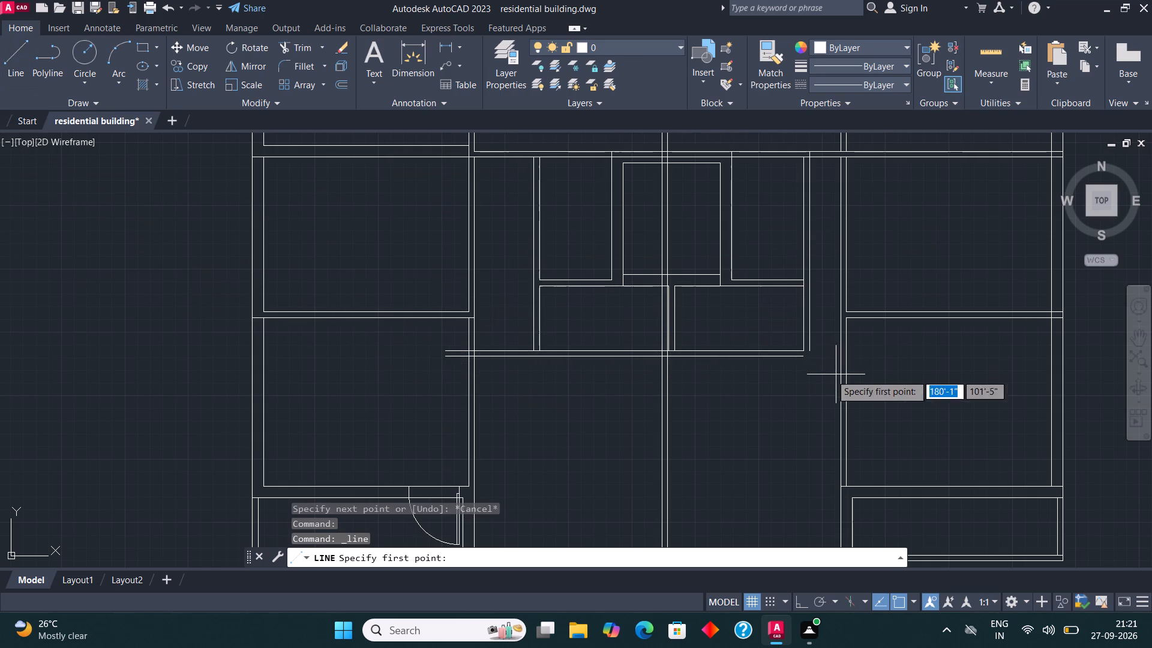
{"action": "left_click", "coordinate": [802, 358]}
{"action": "left_click", "coordinate": [871, 356]}
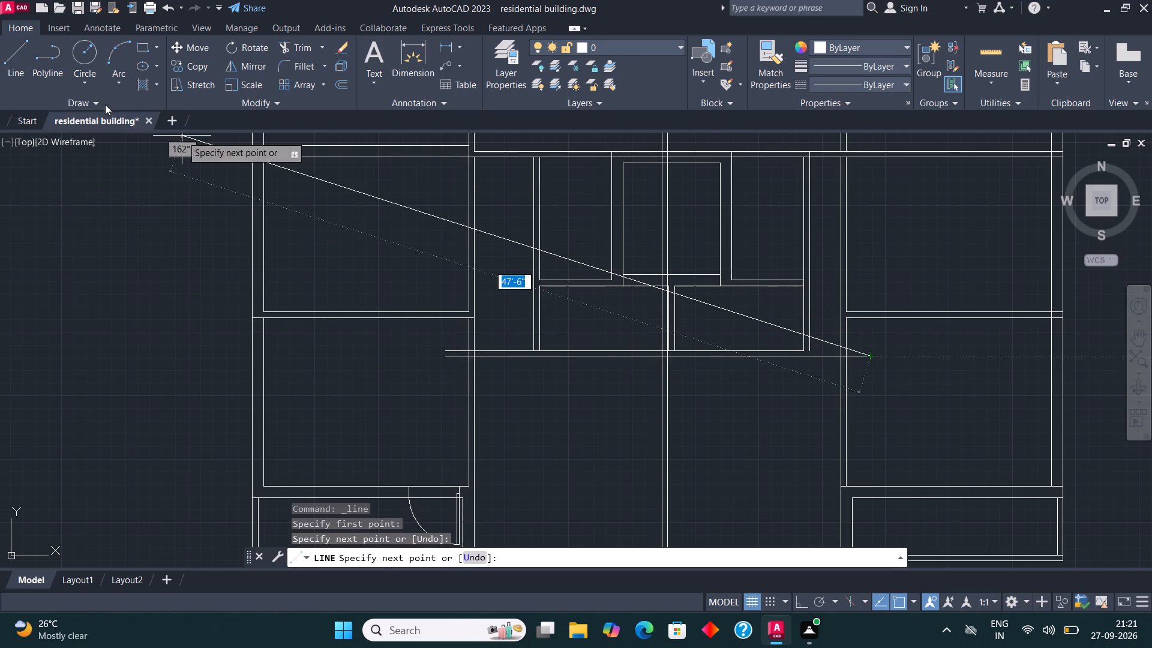
{"action": "left_click", "coordinate": [29, 62]}
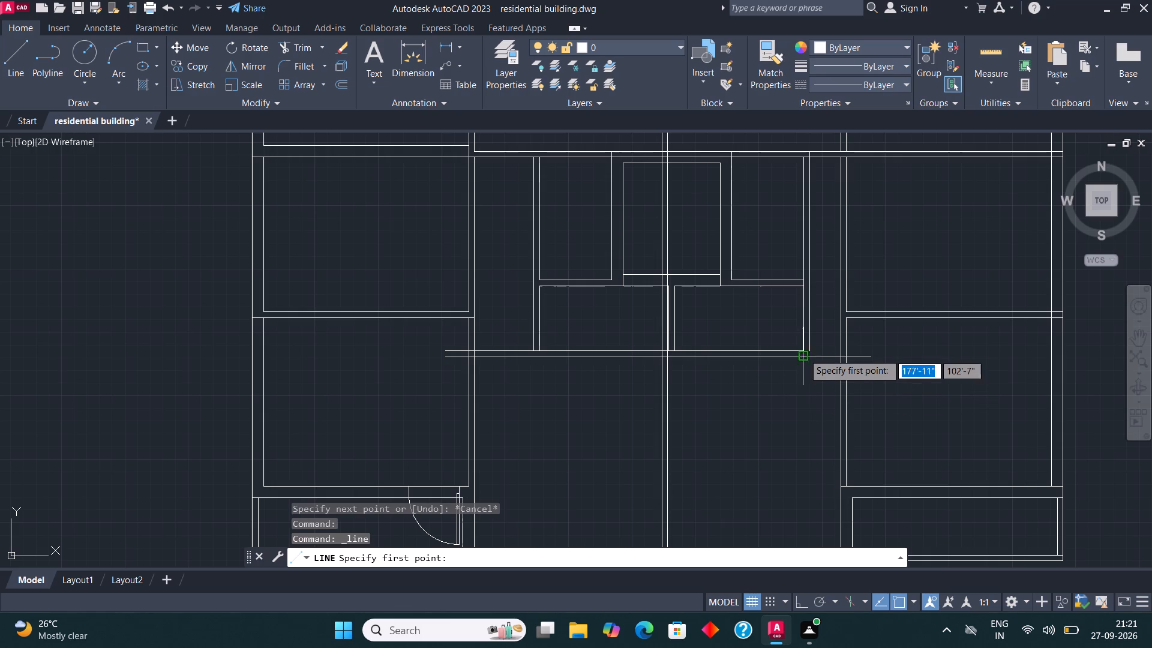
{"action": "left_click", "coordinate": [802, 347]}
{"action": "left_click", "coordinate": [901, 349]}
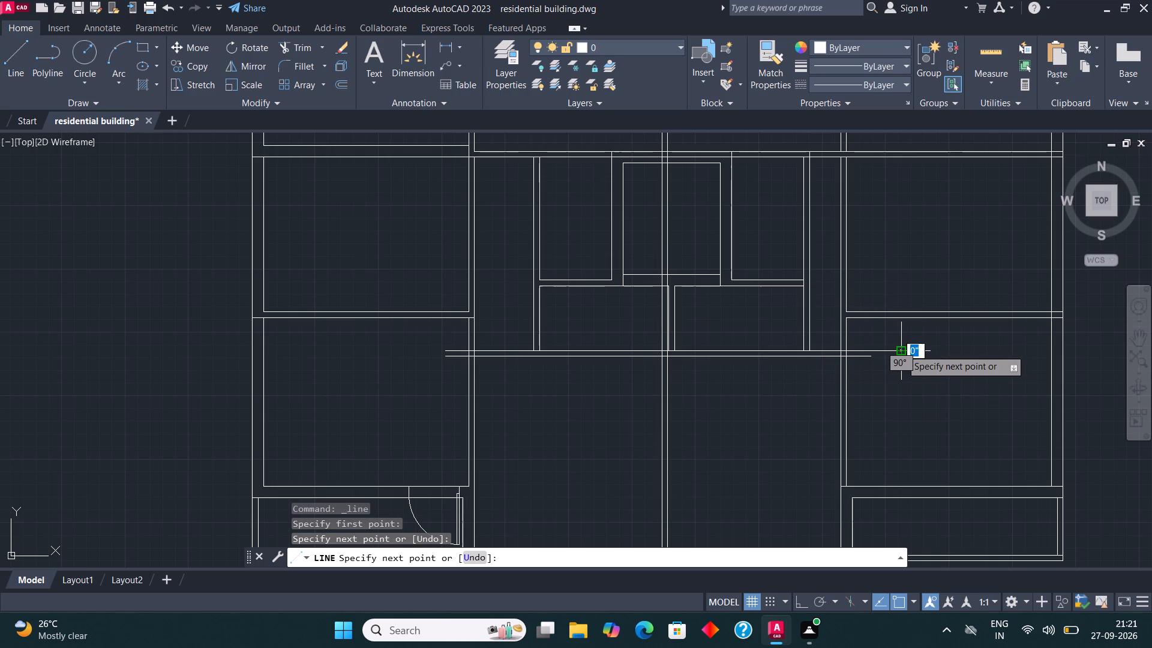
{"action": "key", "text": "Escape"}
Trim the four extension lines back to the inner faces of the lower plan's left and right side walls.
{"action": "left_click", "coordinate": [309, 46]}
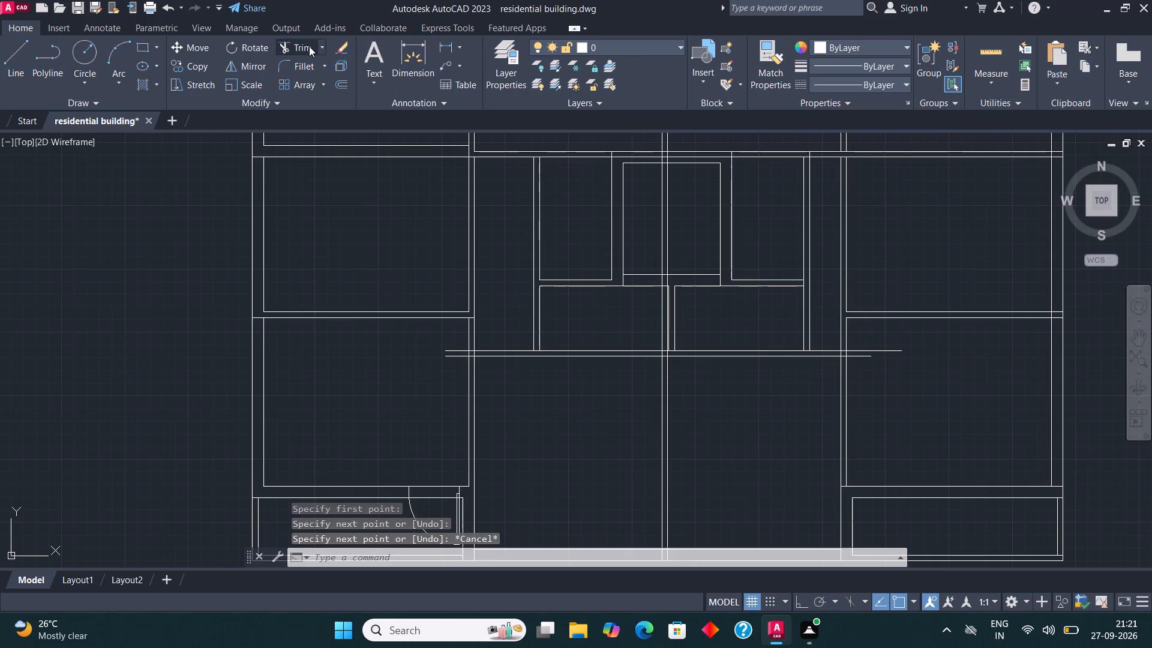
{"action": "left_click", "coordinate": [458, 349]}
{"action": "left_click", "coordinate": [457, 358]}
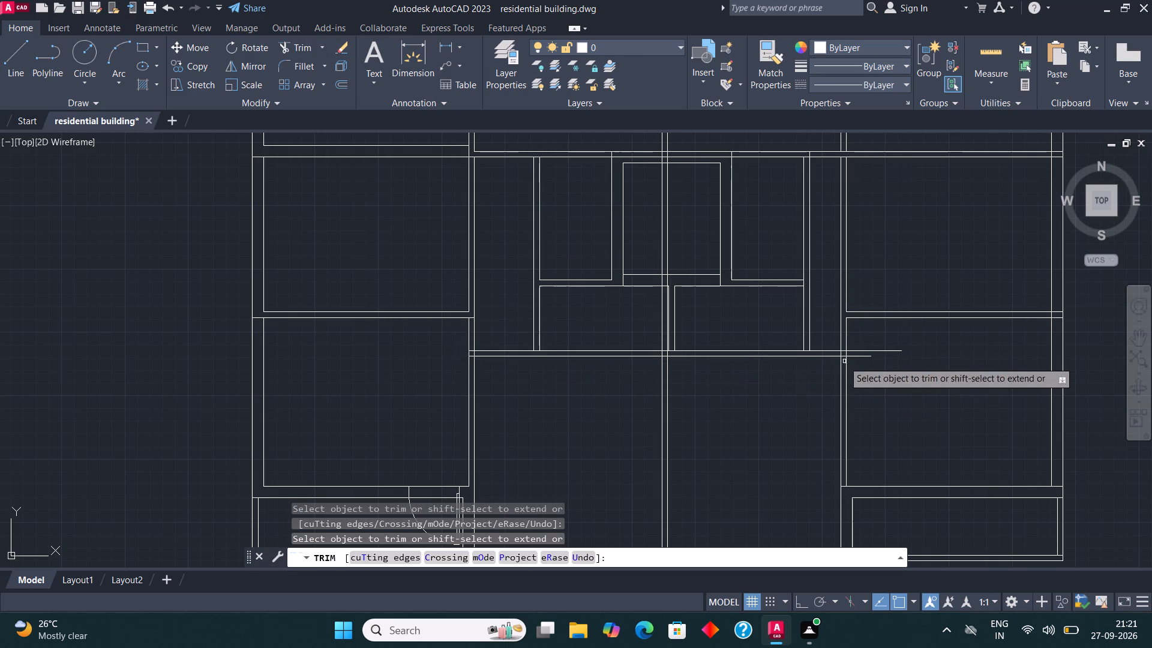
{"action": "left_click", "coordinate": [860, 342]}
{"action": "left_click", "coordinate": [860, 365]}
{"action": "scroll", "coordinate": [851, 363], "scroll_direction": "up", "scroll_amount": 2}
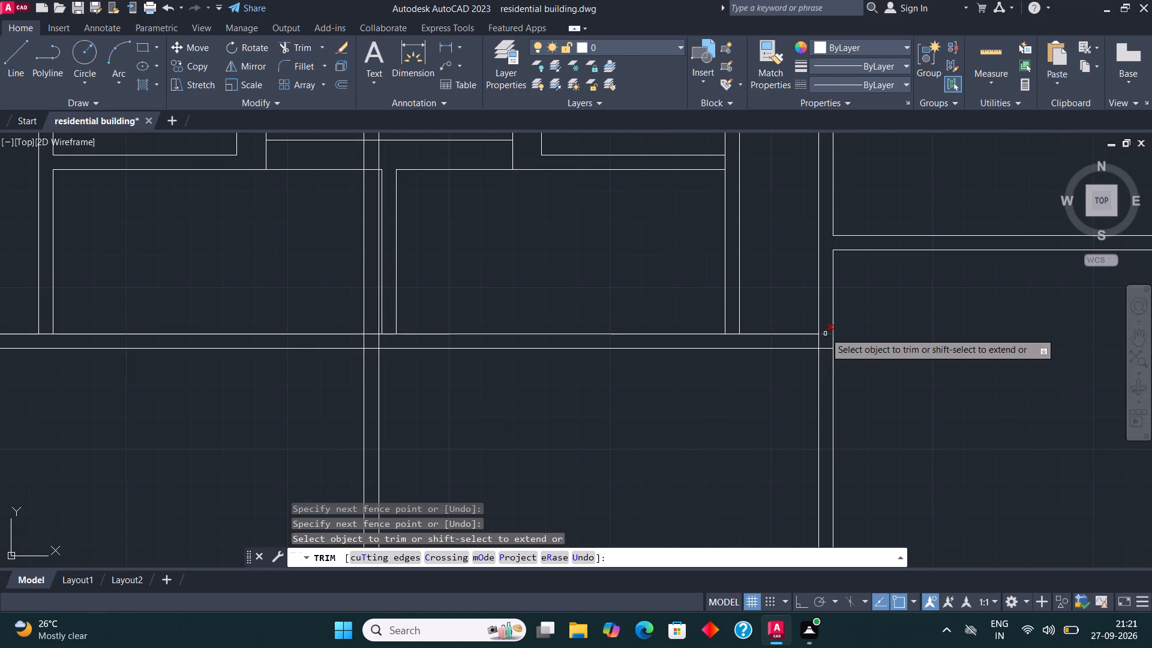
{"action": "left_click", "coordinate": [824, 331]}
{"action": "left_click", "coordinate": [825, 356]}
{"action": "scroll", "coordinate": [825, 356], "scroll_direction": "down", "scroll_amount": 4}
{"action": "scroll", "coordinate": [682, 354], "scroll_direction": "up", "scroll_amount": 4}
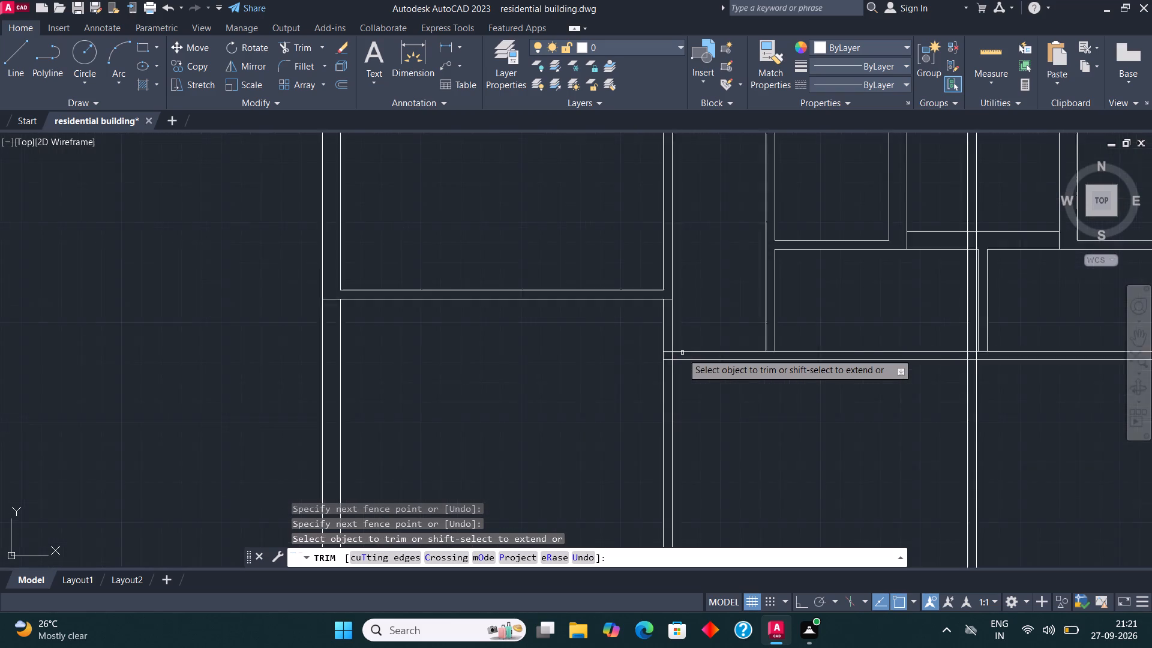
{"action": "scroll", "coordinate": [682, 353], "scroll_direction": "up", "scroll_amount": 1}
{"action": "left_click", "coordinate": [644, 341]}
{"action": "left_click", "coordinate": [644, 407]}
{"action": "key", "text": "Escape"}
Copy the lower plan's bottom-left room door to the right end of the extended wall, at the right side wall.
{"action": "scroll", "coordinate": [643, 397], "scroll_direction": "down", "scroll_amount": 3}
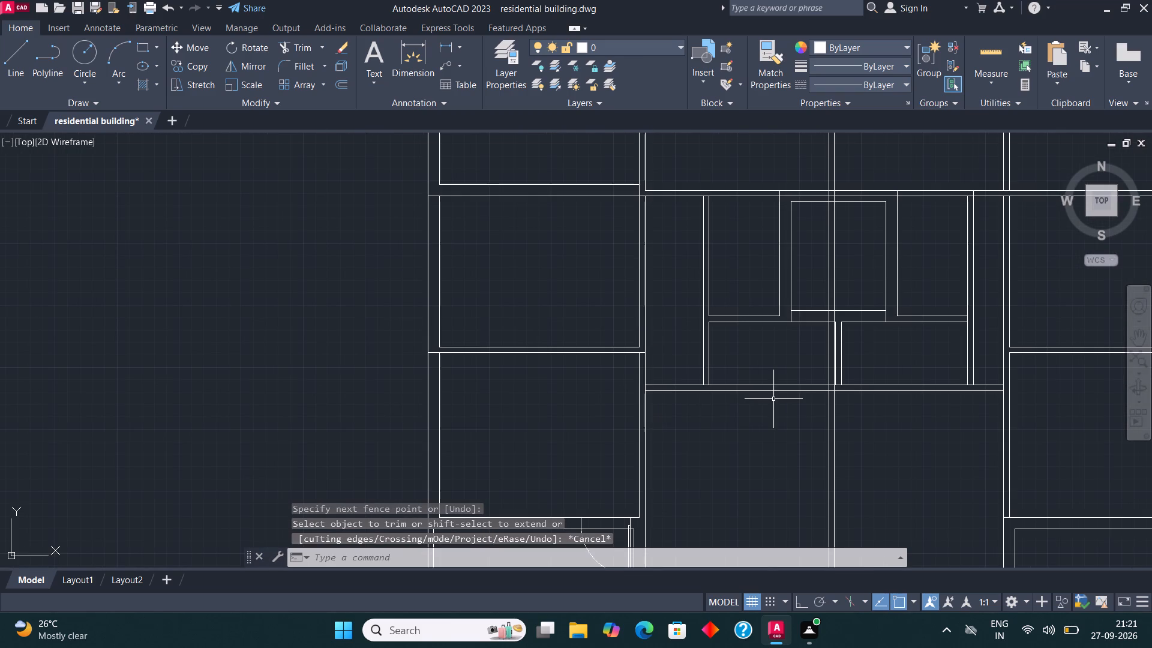
{"action": "scroll", "coordinate": [695, 414], "scroll_direction": "down", "scroll_amount": 1}
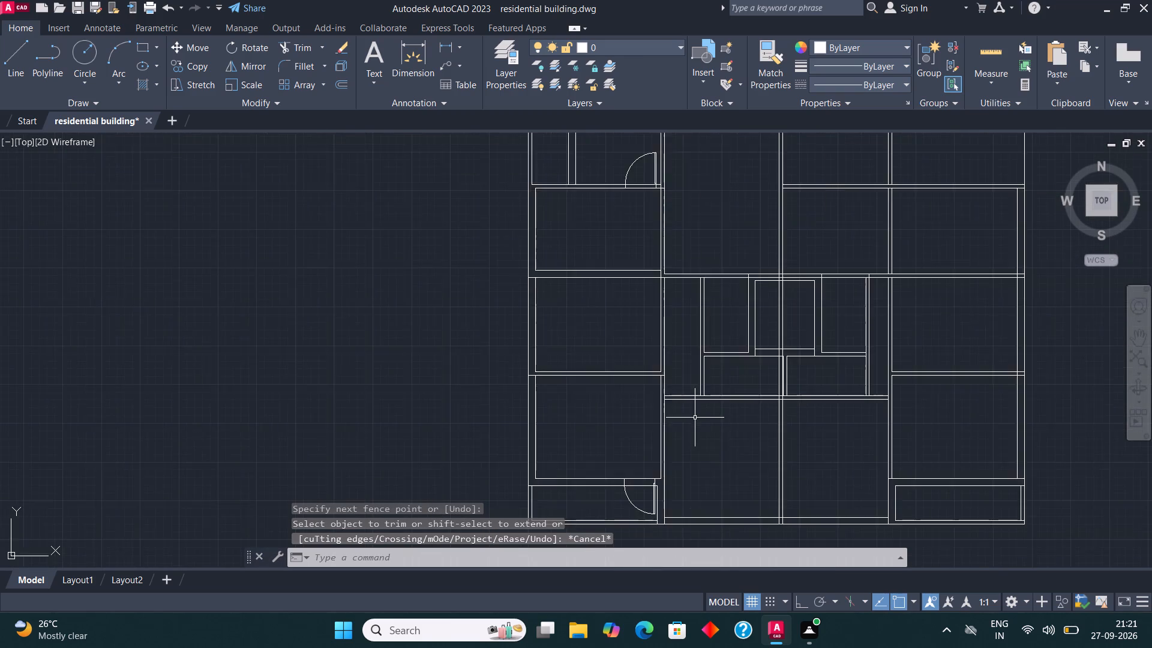
{"action": "scroll", "coordinate": [695, 418], "scroll_direction": "down", "scroll_amount": 1}
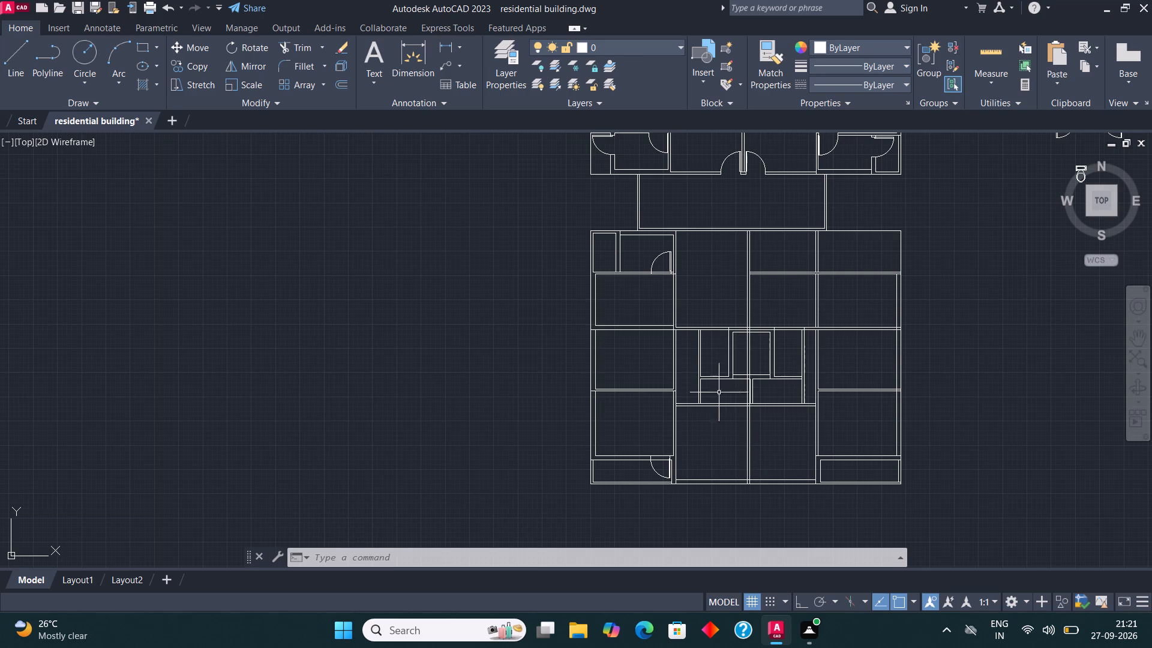
{"action": "scroll", "coordinate": [670, 476], "scroll_direction": "up", "scroll_amount": 2}
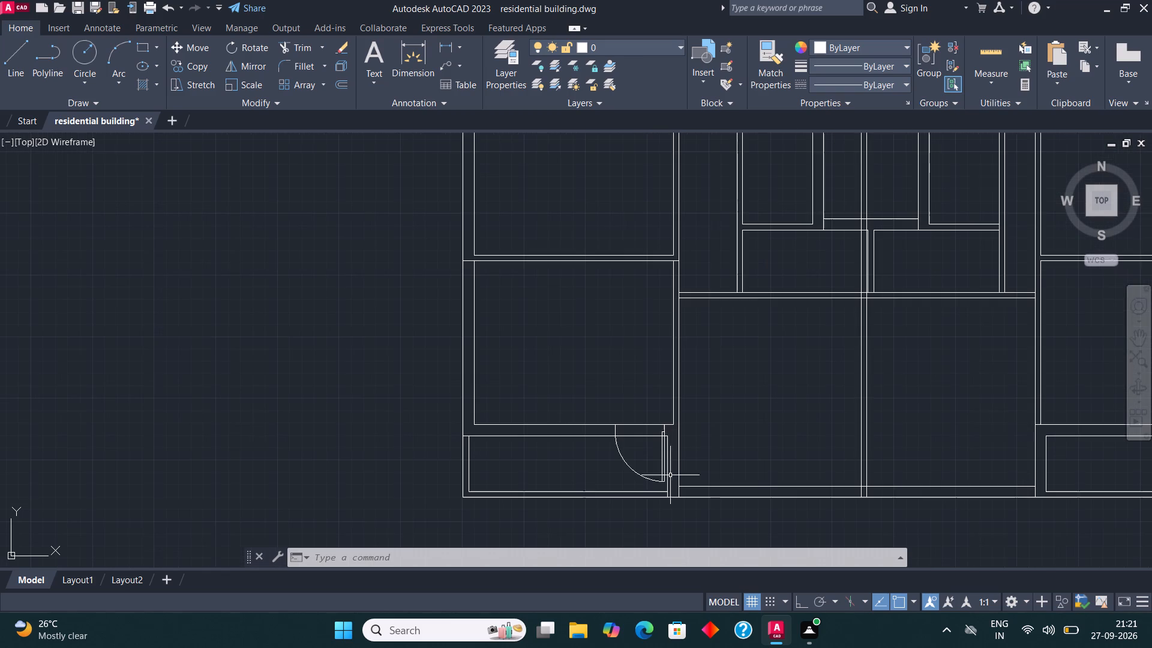
{"action": "left_click", "coordinate": [662, 461]}
{"action": "left_click", "coordinate": [193, 67]}
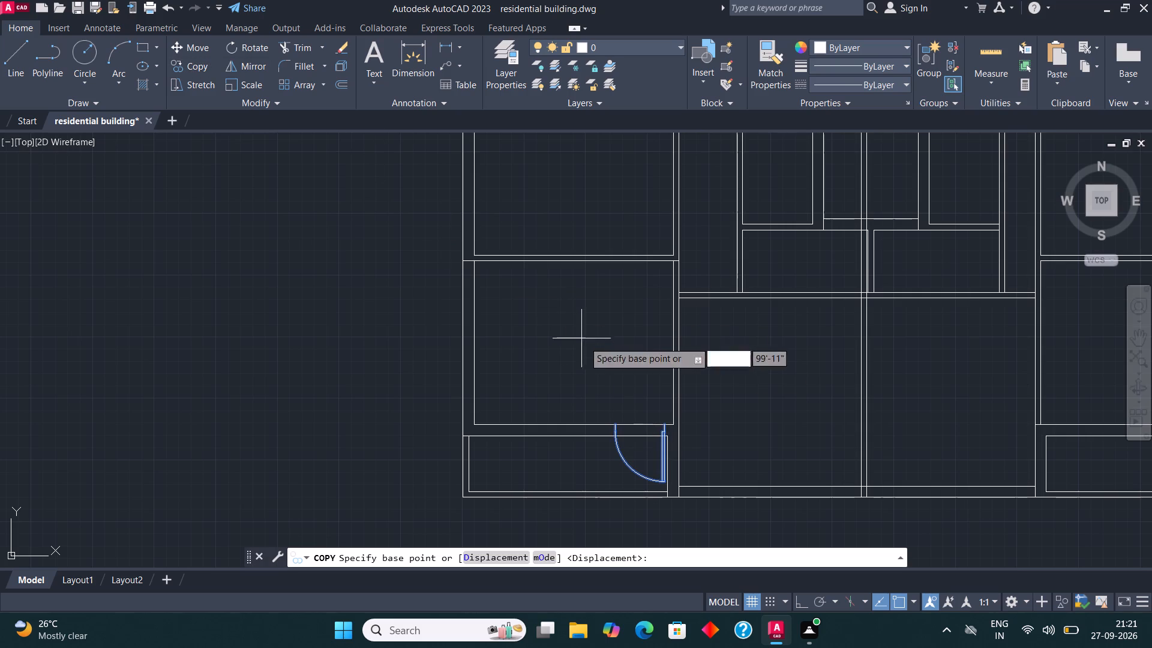
{"action": "left_click", "coordinate": [664, 419]}
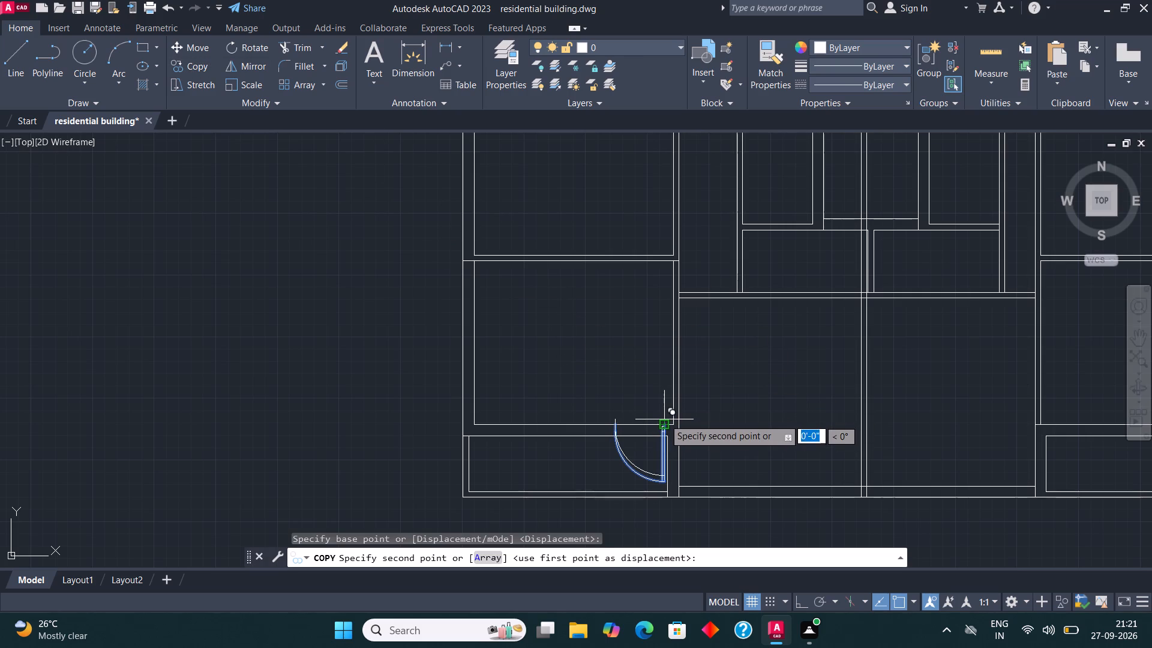
{"action": "scroll", "coordinate": [635, 392], "scroll_direction": "down", "scroll_amount": 2}
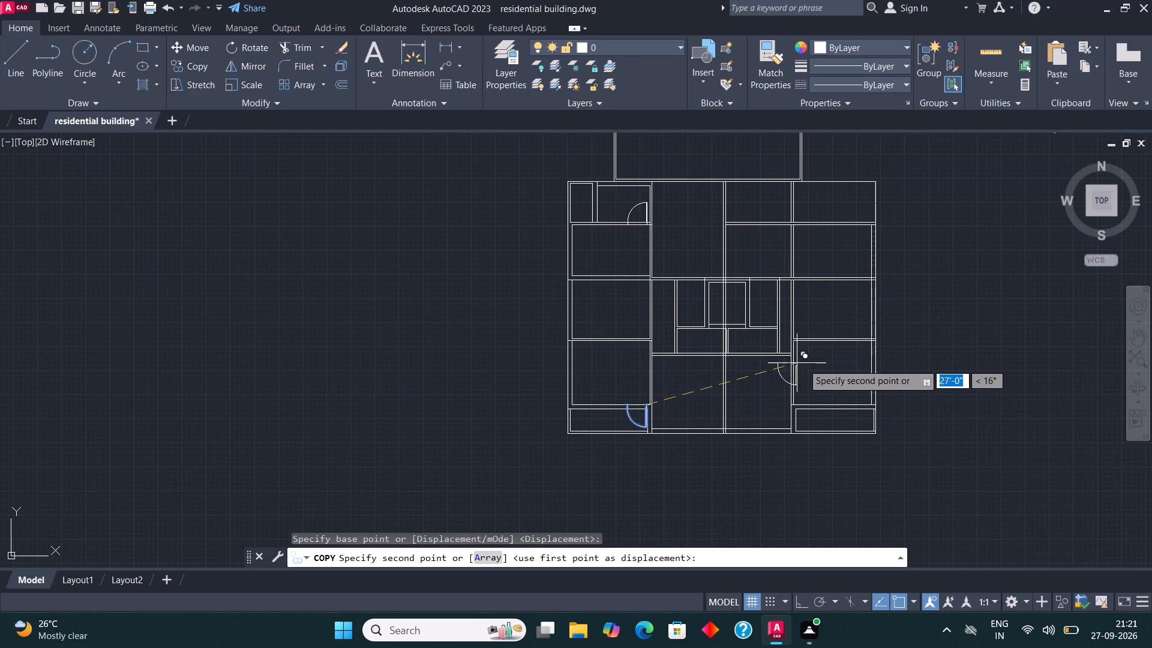
{"action": "scroll", "coordinate": [797, 352], "scroll_direction": "up", "scroll_amount": 4}
{"action": "scroll", "coordinate": [715, 366], "scroll_direction": "up", "scroll_amount": 1}
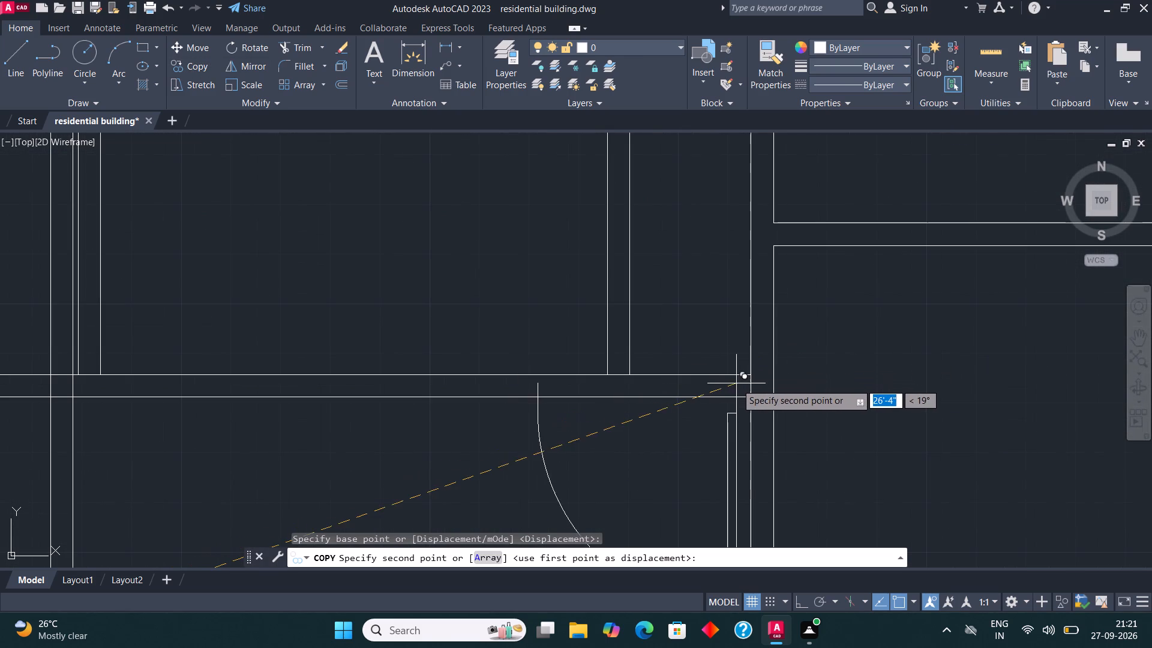
{"action": "left_click", "coordinate": [748, 377]}
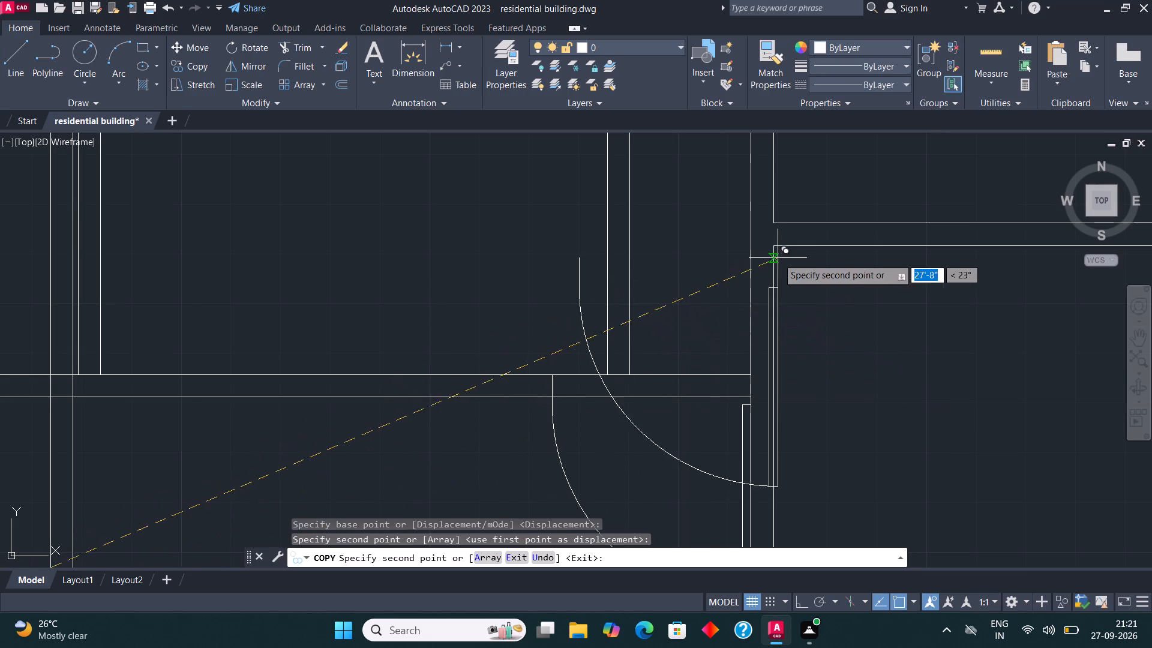
{"action": "key", "text": "Escape"}
Scale down the copied door about its hinge corner so it fits the narrow passage beside the right side wall.
{"action": "left_click", "coordinate": [555, 420]}
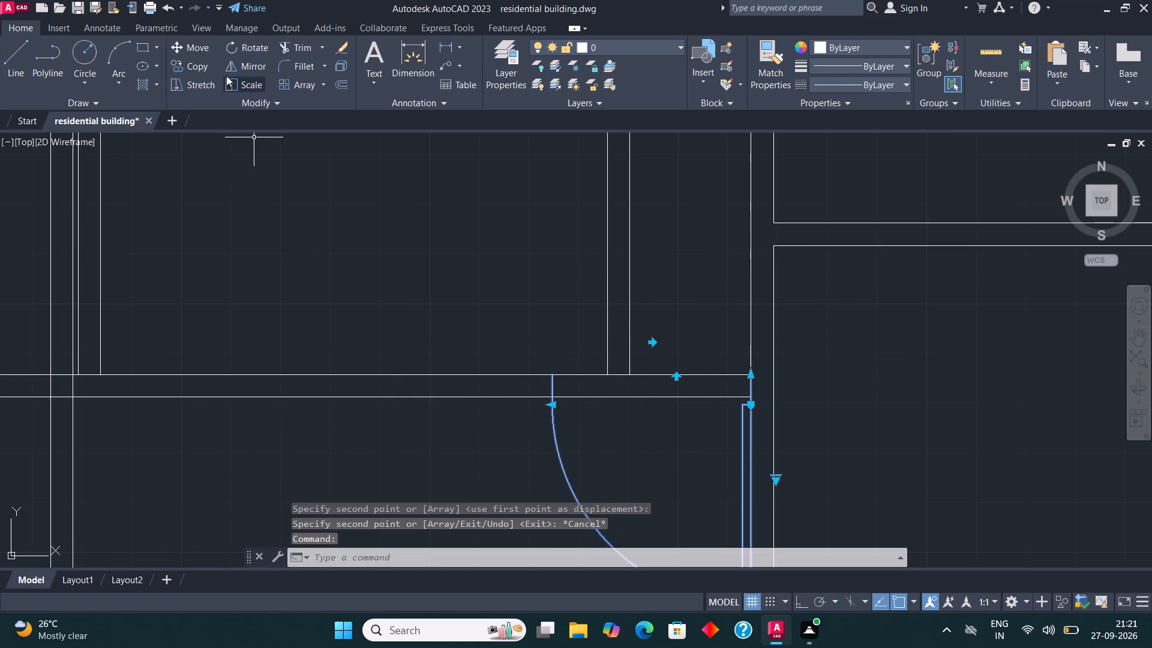
{"action": "left_click", "coordinate": [244, 88]}
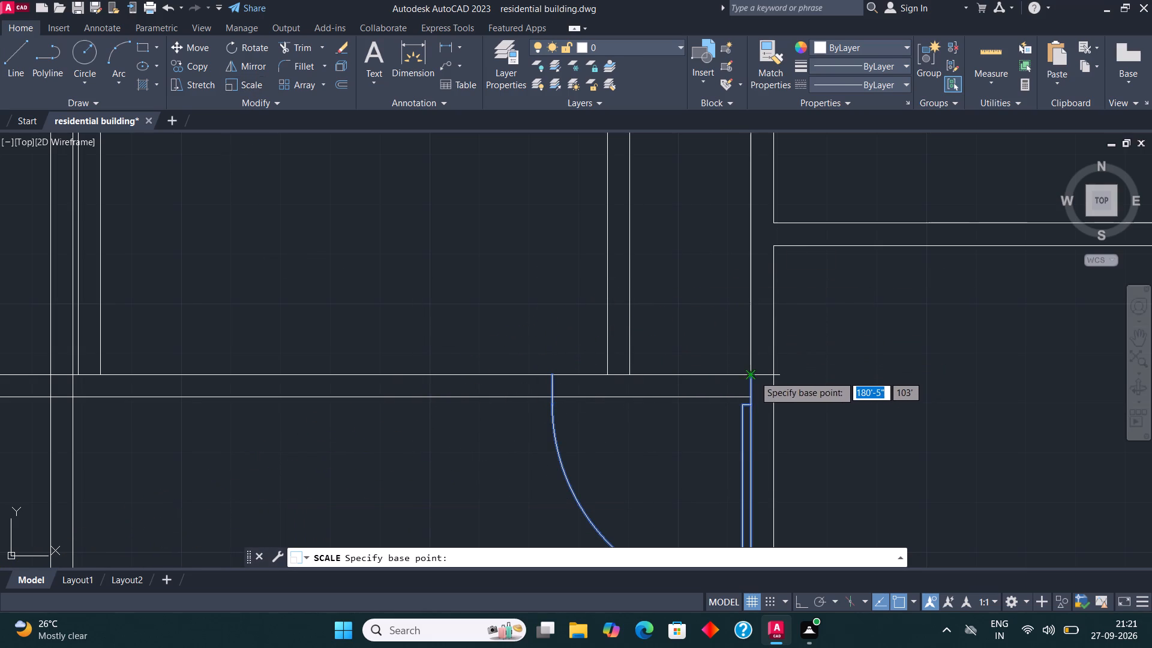
{"action": "left_click", "coordinate": [754, 376]}
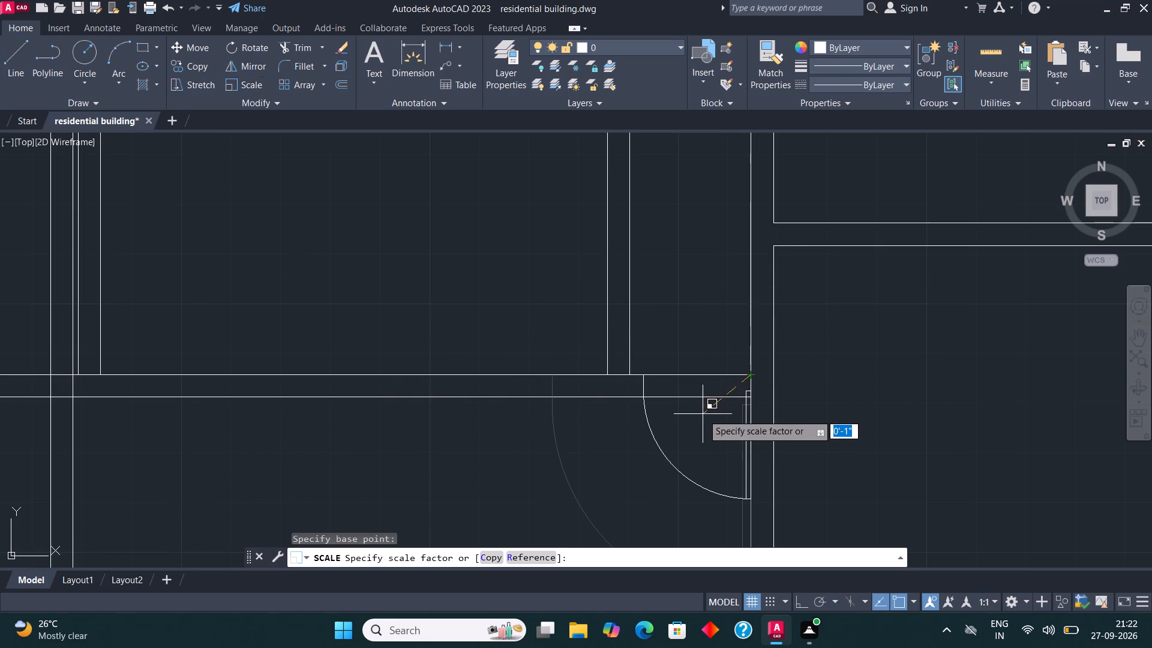
{"action": "left_click", "coordinate": [703, 414]}
{"action": "scroll", "coordinate": [740, 339], "scroll_direction": "down", "scroll_amount": 3}
{"action": "scroll", "coordinate": [711, 382], "scroll_direction": "up", "scroll_amount": 1}
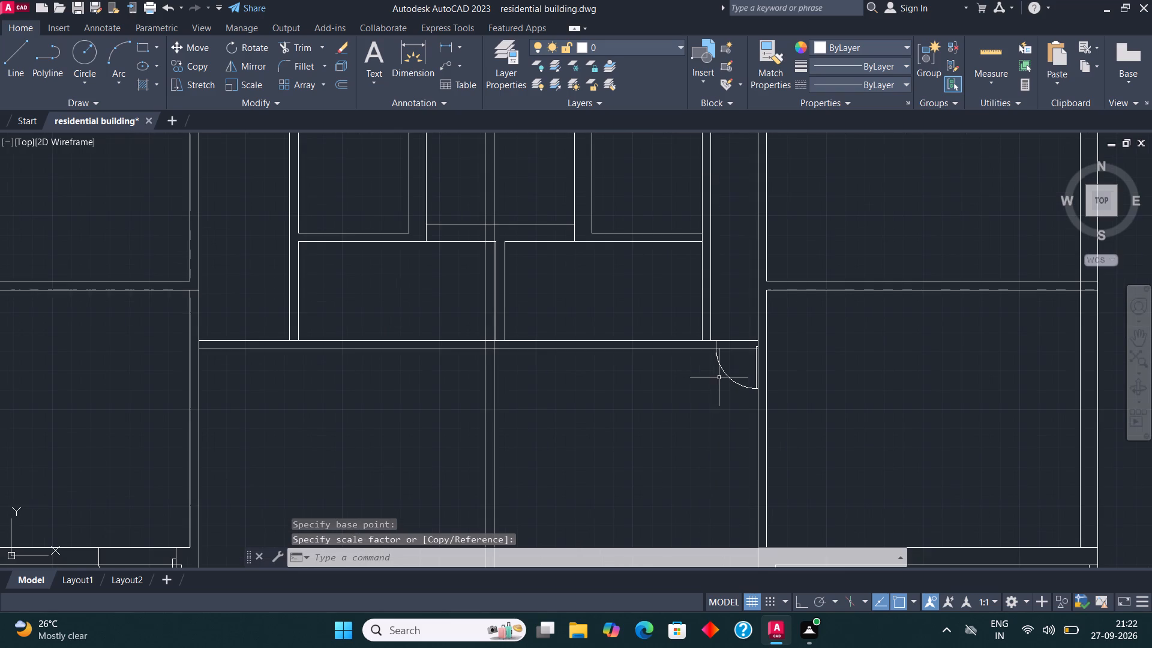
Copy the left door of the upper plan's lower-right small room to the left end of the lower plan's extended wall.
{"action": "scroll", "coordinate": [750, 346], "scroll_direction": "down", "scroll_amount": 2}
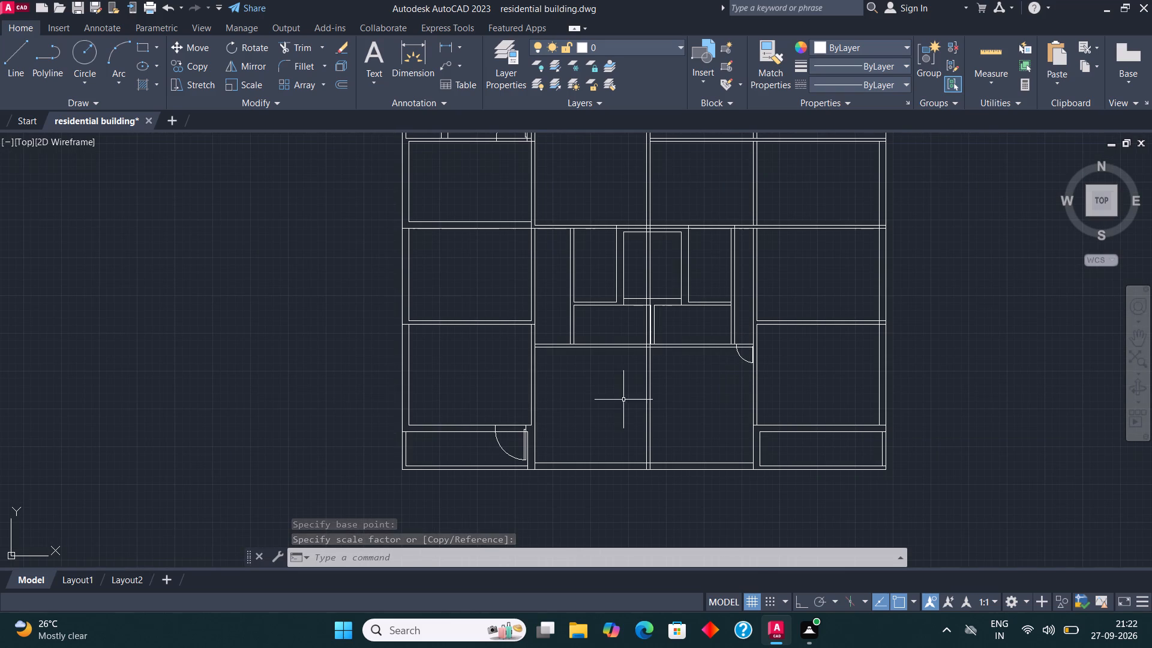
{"action": "scroll", "coordinate": [739, 421], "scroll_direction": "down", "scroll_amount": 1}
{"action": "scroll", "coordinate": [796, 413], "scroll_direction": "down", "scroll_amount": 1}
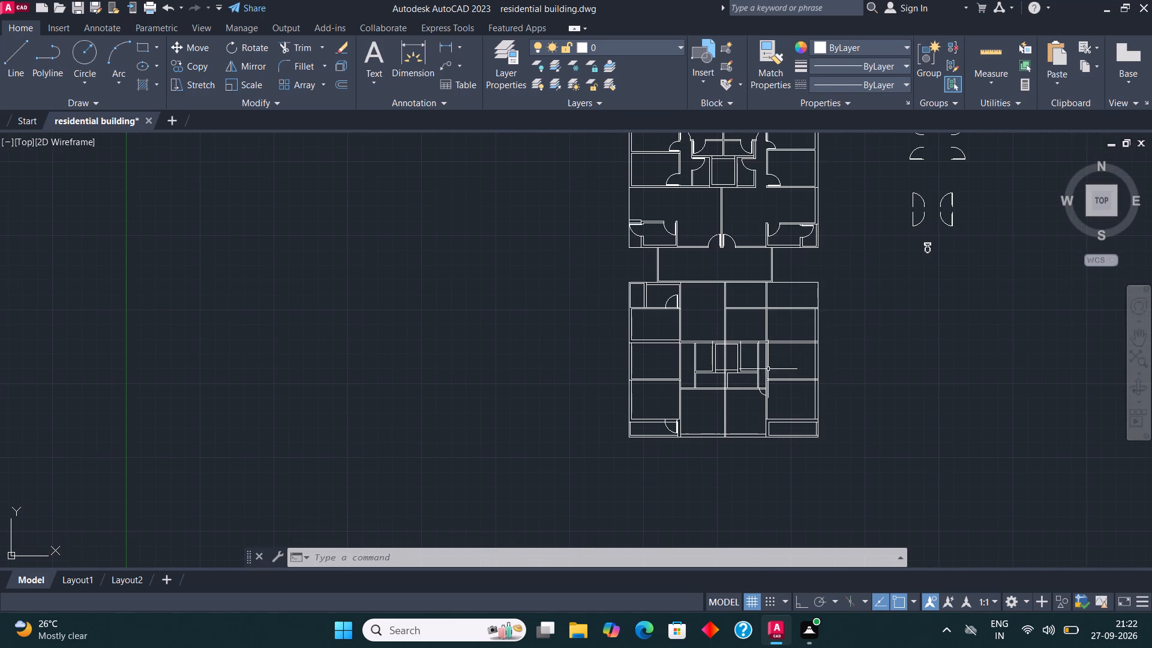
{"action": "scroll", "coordinate": [778, 229], "scroll_direction": "up", "scroll_amount": 1}
{"action": "left_click", "coordinate": [773, 232]}
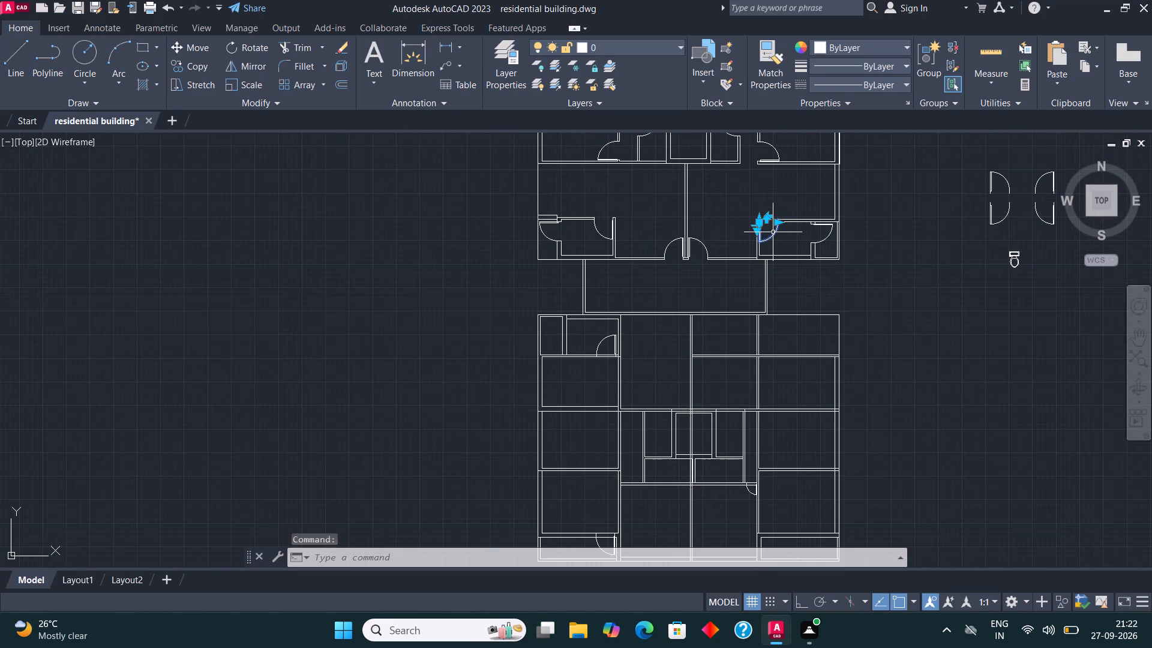
{"action": "left_click", "coordinate": [191, 64]}
{"action": "scroll", "coordinate": [766, 223], "scroll_direction": "up", "scroll_amount": 3}
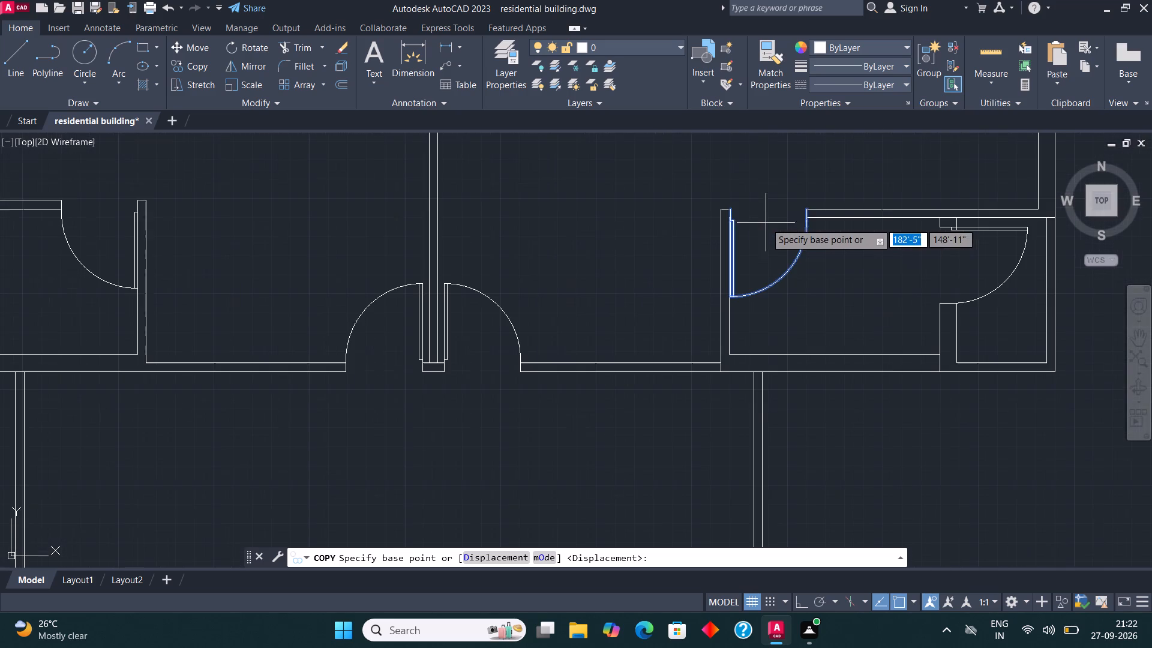
{"action": "left_click", "coordinate": [734, 208]}
{"action": "scroll", "coordinate": [793, 213], "scroll_direction": "down", "scroll_amount": 2}
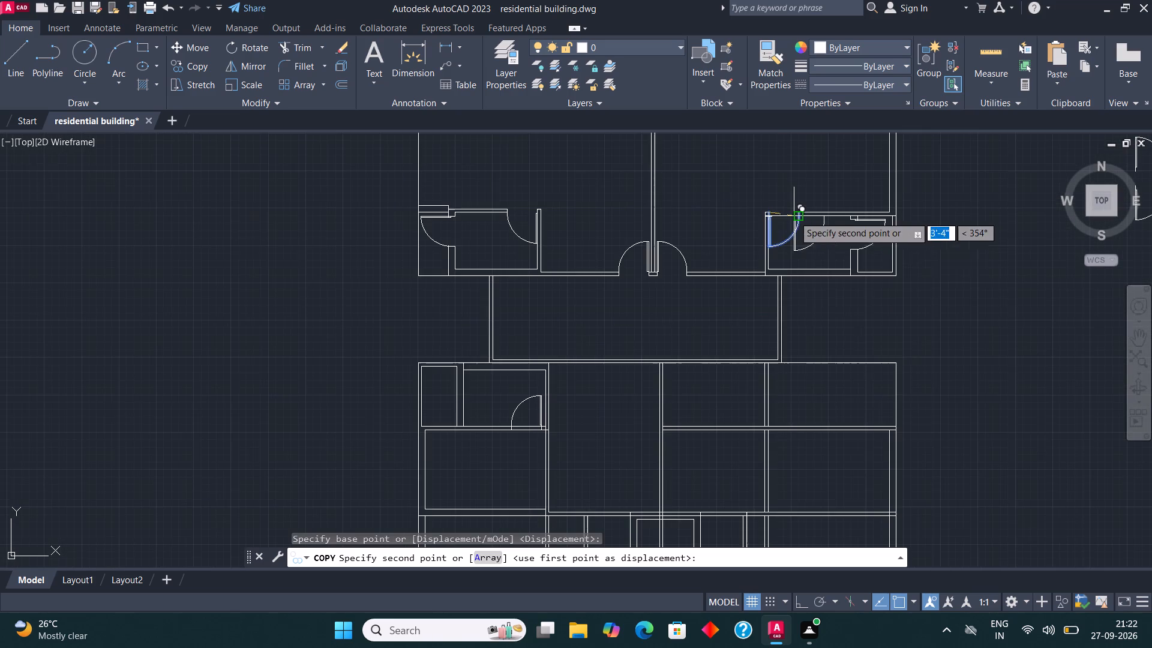
{"action": "scroll", "coordinate": [779, 277], "scroll_direction": "down", "scroll_amount": 2}
{"action": "scroll", "coordinate": [689, 424], "scroll_direction": "up", "scroll_amount": 4}
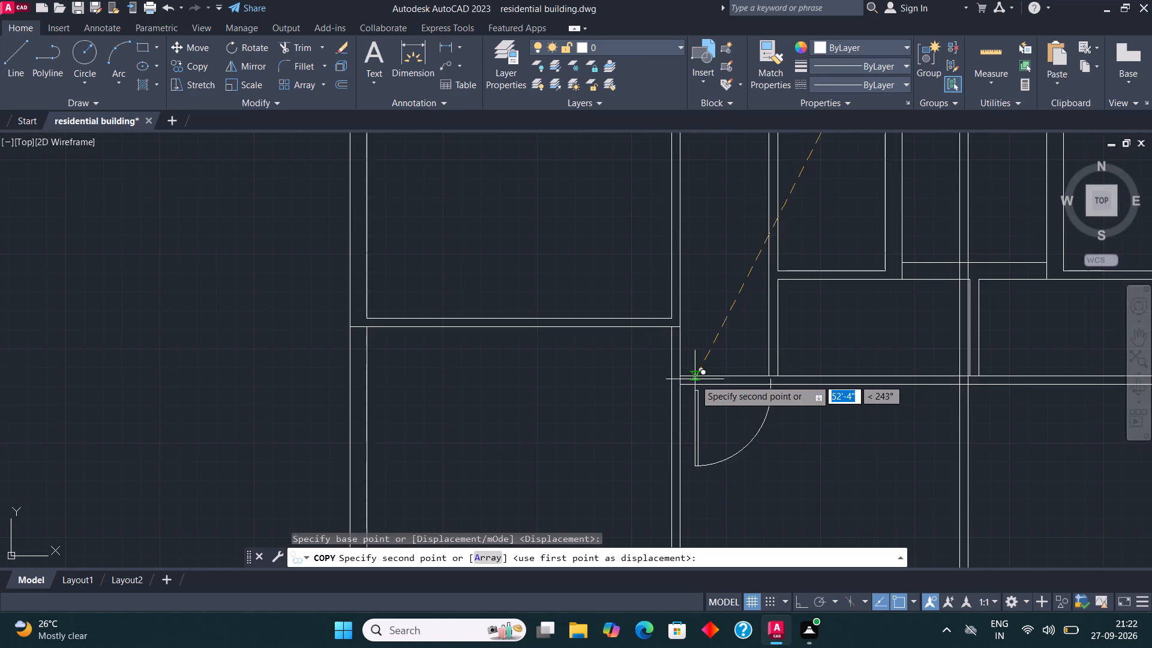
{"action": "scroll", "coordinate": [694, 379], "scroll_direction": "up", "scroll_amount": 1}
{"action": "left_click", "coordinate": [678, 374]}
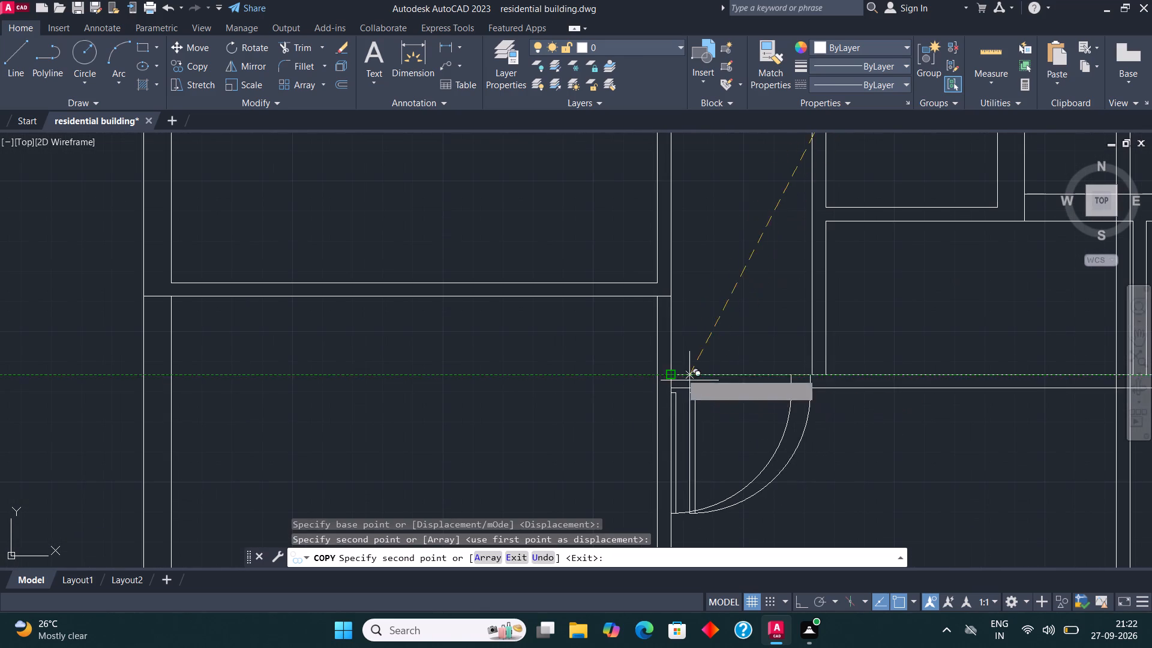
Move the copied door at the left end of the lower plan's extended wall slightly right, away from the side wall.
{"action": "key", "text": "Escape"}
{"action": "scroll", "coordinate": [658, 352], "scroll_direction": "down", "scroll_amount": 1}
{"action": "scroll", "coordinate": [713, 388], "scroll_direction": "up", "scroll_amount": 2}
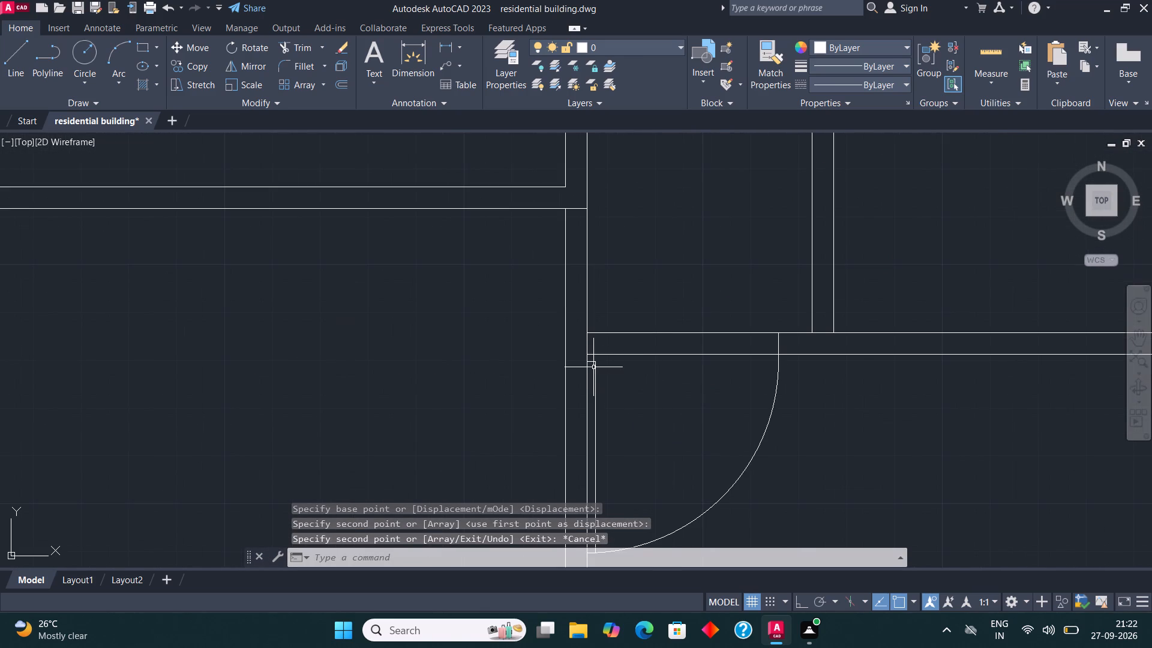
{"action": "left_click", "coordinate": [593, 367]}
{"action": "left_click", "coordinate": [185, 49]}
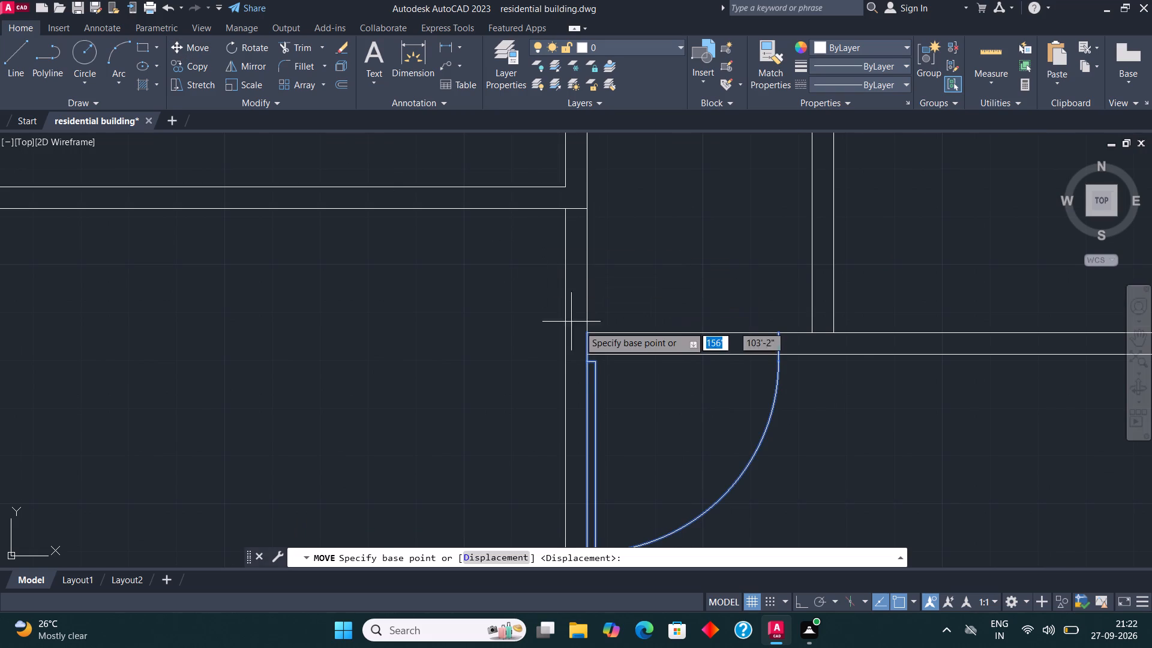
{"action": "left_click", "coordinate": [587, 328]}
{"action": "left_click", "coordinate": [604, 334]}
{"action": "scroll", "coordinate": [606, 287], "scroll_direction": "down", "scroll_amount": 2}
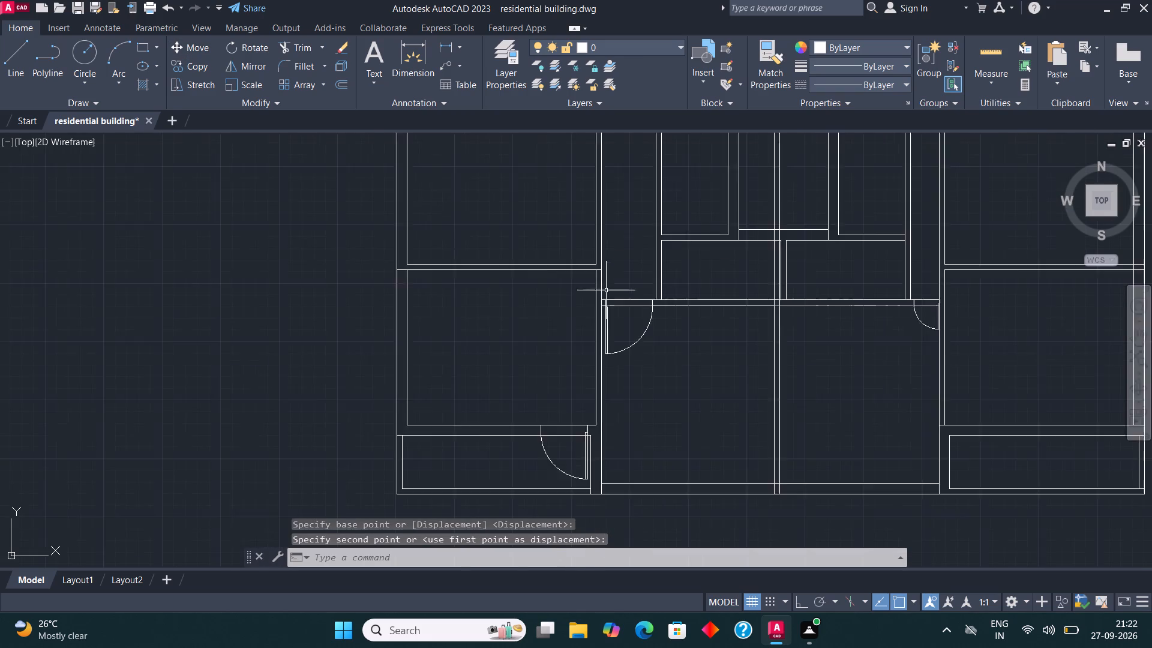
Copy the upper-left door of the spare door set beside the plans to the top-right corner of the room above the lower plan's bottom-left room.
{"action": "scroll", "coordinate": [608, 292], "scroll_direction": "down", "scroll_amount": 2}
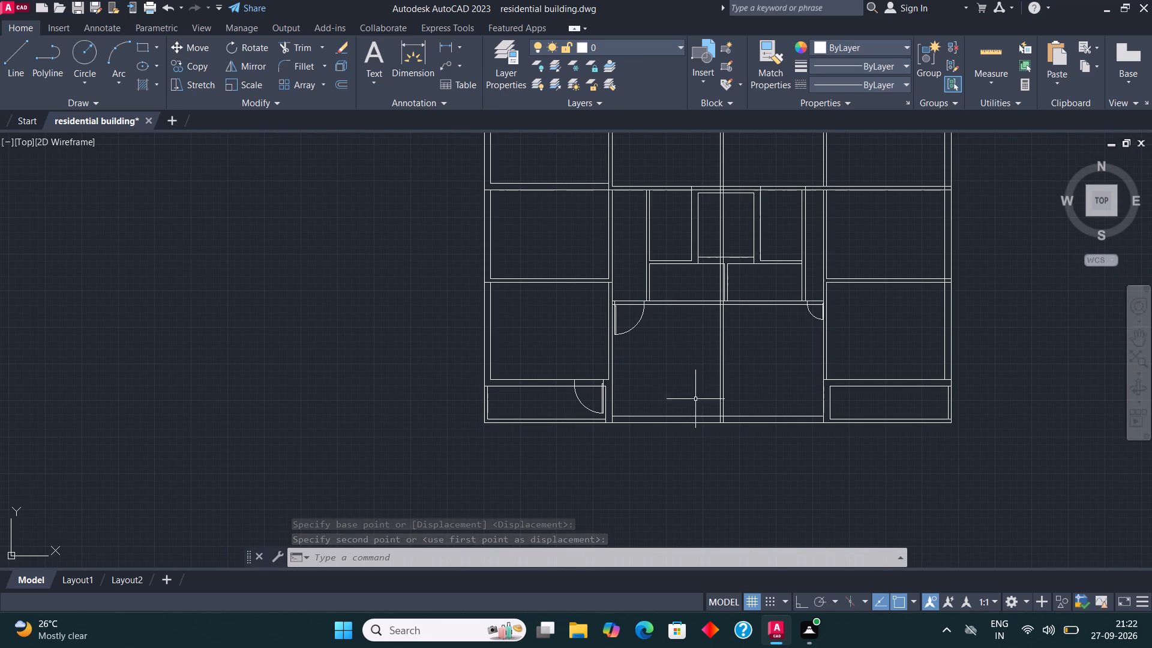
{"action": "scroll", "coordinate": [699, 416], "scroll_direction": "down", "scroll_amount": 1}
{"action": "scroll", "coordinate": [628, 416], "scroll_direction": "down", "scroll_amount": 2}
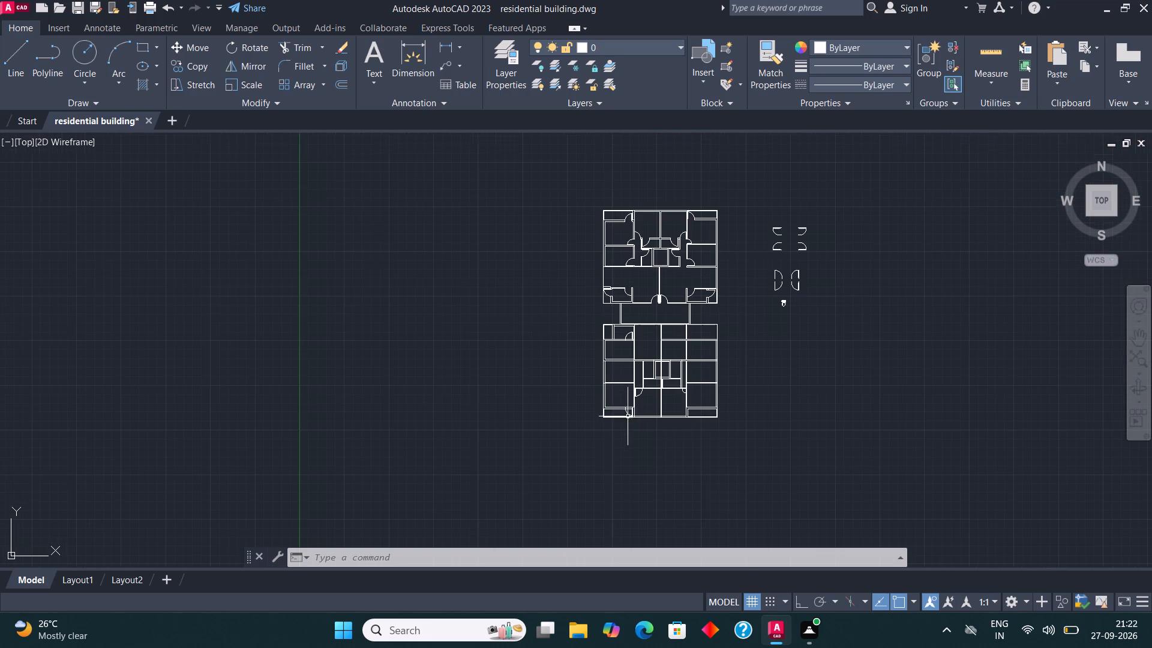
{"action": "scroll", "coordinate": [799, 227], "scroll_direction": "up", "scroll_amount": 3}
{"action": "left_click", "coordinate": [719, 229]}
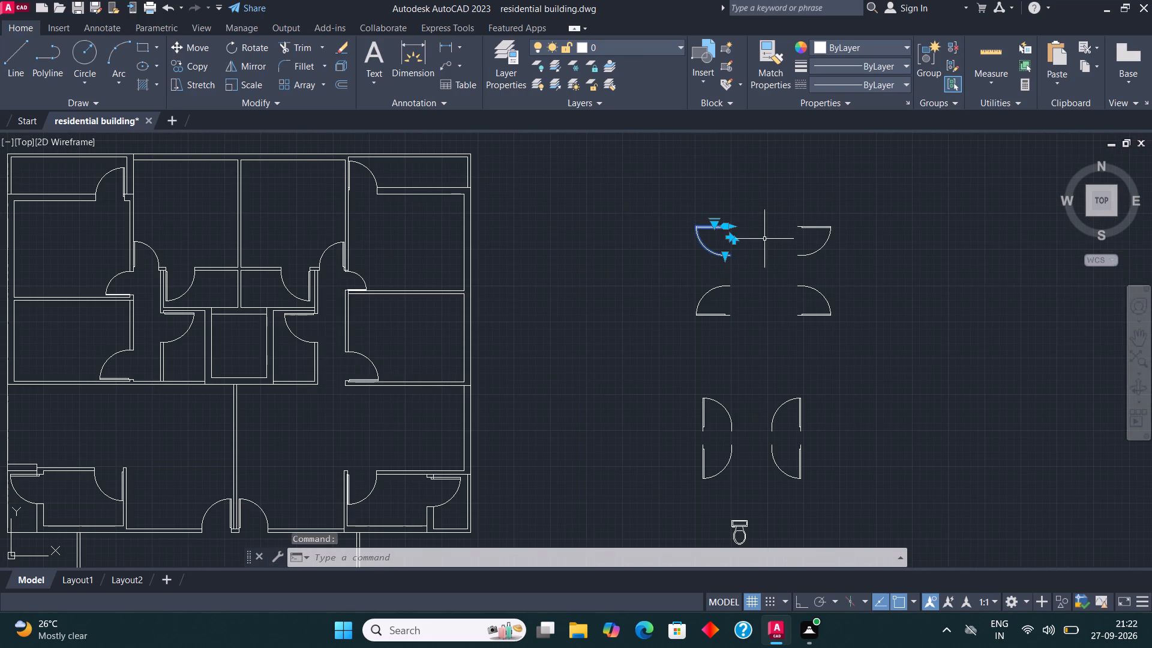
{"action": "left_click", "coordinate": [192, 73]}
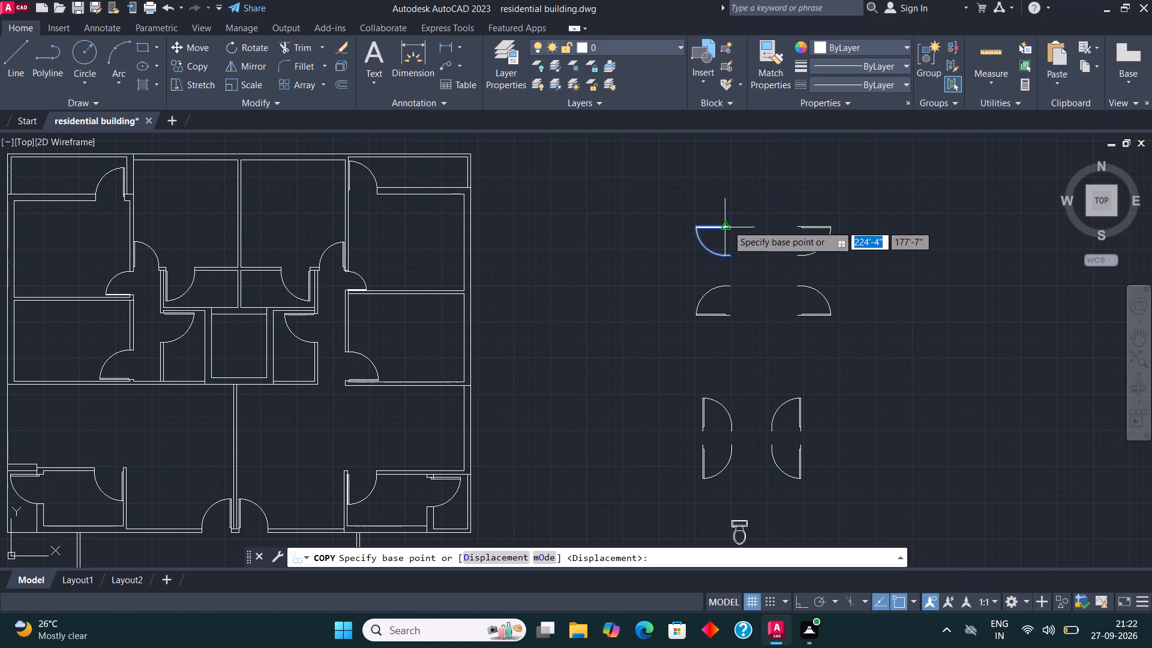
{"action": "left_click", "coordinate": [734, 227]}
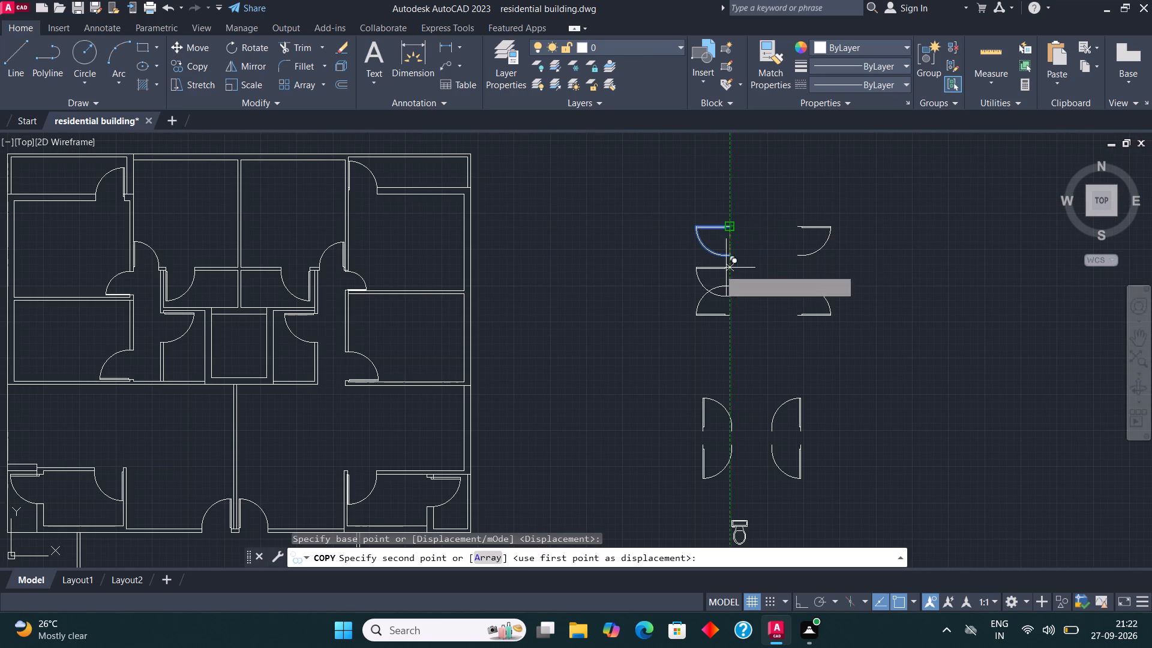
{"action": "scroll", "coordinate": [737, 251], "scroll_direction": "down", "scroll_amount": 1}
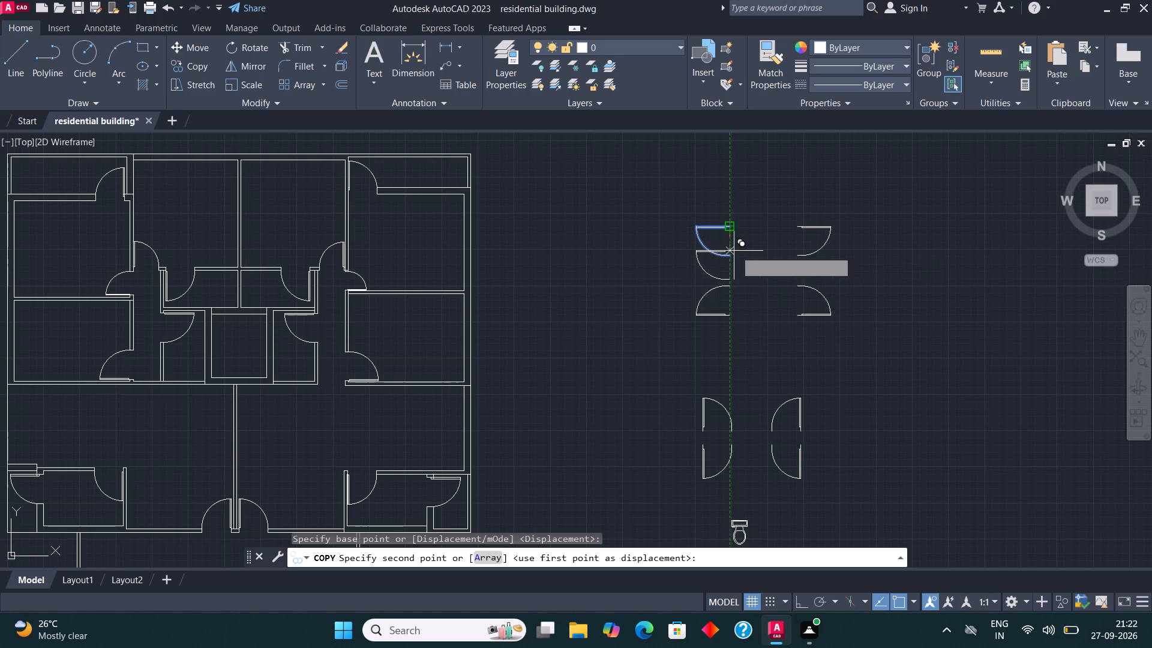
{"action": "scroll", "coordinate": [740, 251], "scroll_direction": "down", "scroll_amount": 1}
{"action": "scroll", "coordinate": [800, 234], "scroll_direction": "down", "scroll_amount": 1}
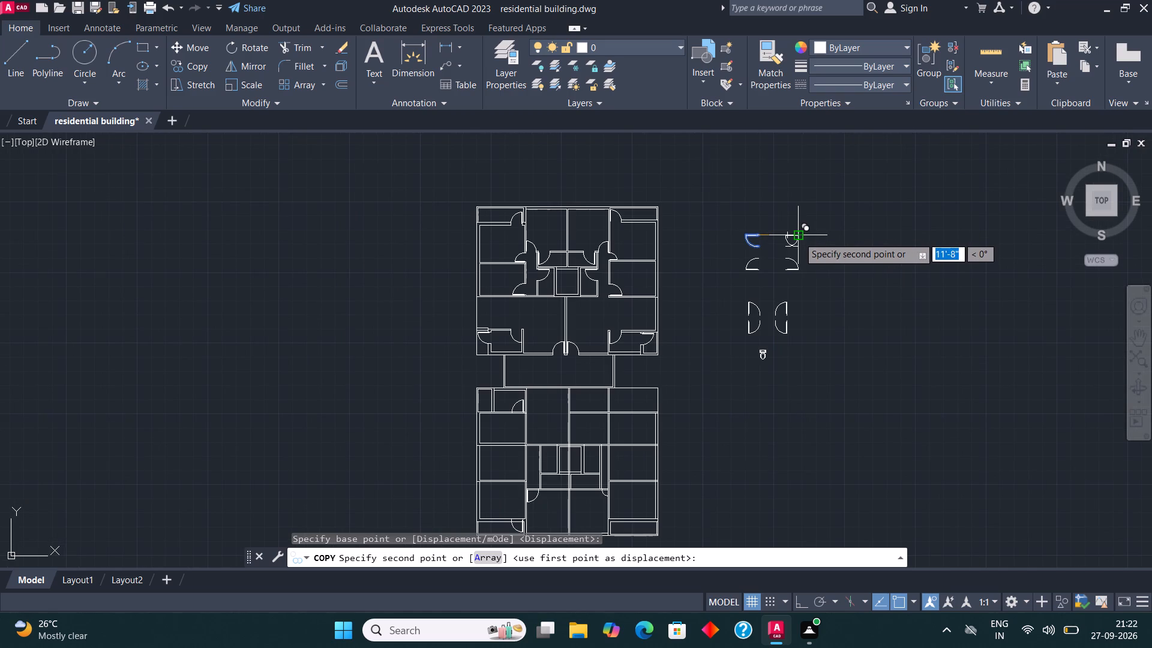
{"action": "scroll", "coordinate": [814, 233], "scroll_direction": "down", "scroll_amount": 1}
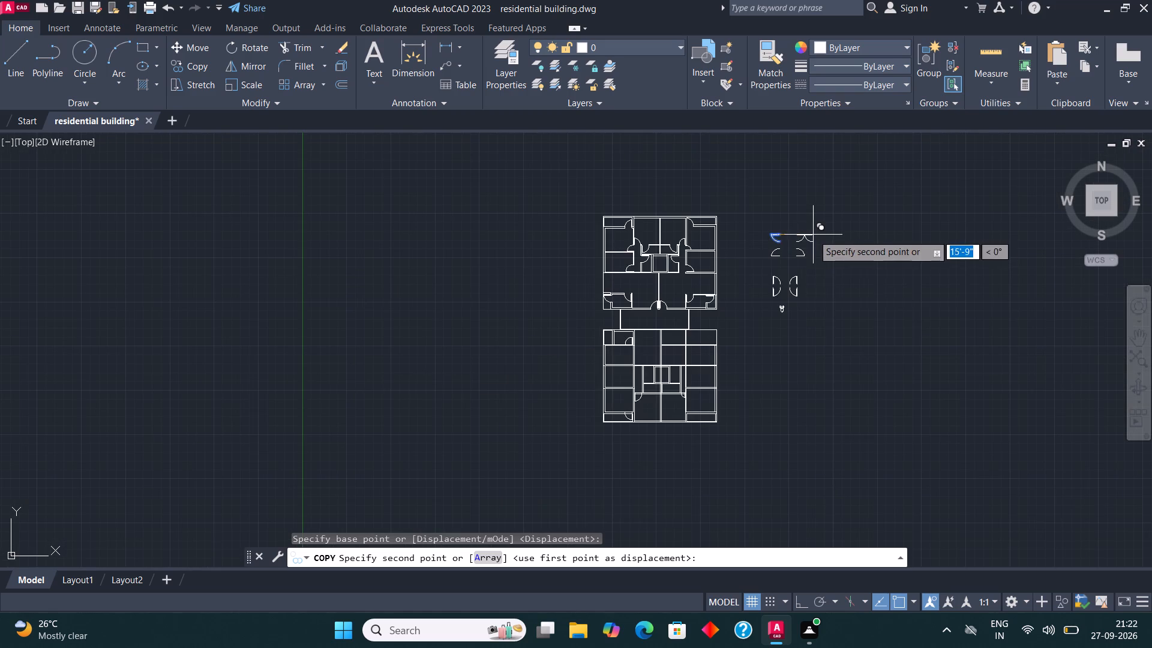
{"action": "scroll", "coordinate": [618, 401], "scroll_direction": "up", "scroll_amount": 3}
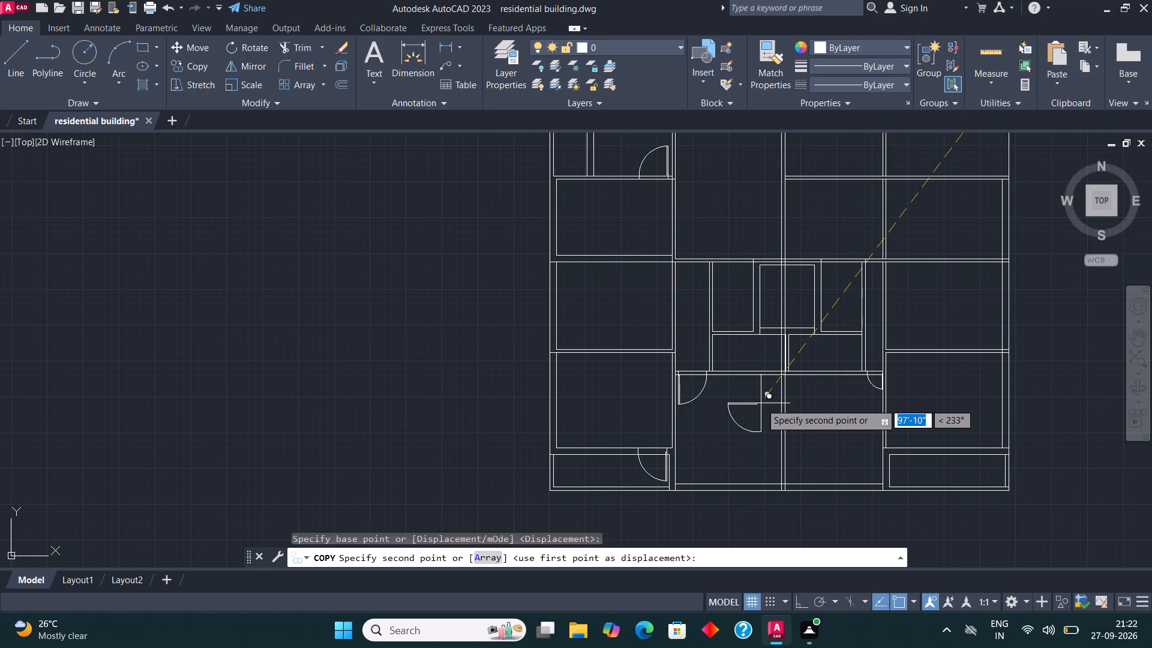
{"action": "scroll", "coordinate": [662, 350], "scroll_direction": "up", "scroll_amount": 3}
{"action": "scroll", "coordinate": [711, 368], "scroll_direction": "up", "scroll_amount": 2}
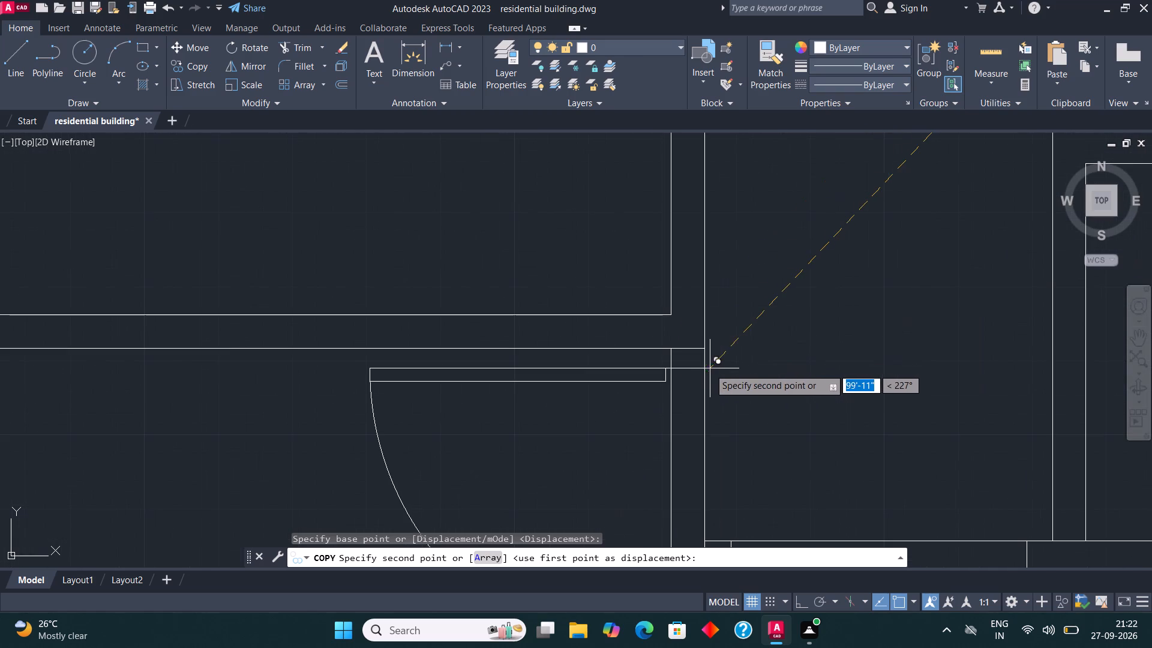
{"action": "left_click", "coordinate": [701, 353]}
Place a second copy of the spare door just below the top-right corner of the next left-side room up.
{"action": "scroll", "coordinate": [719, 301], "scroll_direction": "down", "scroll_amount": 1}
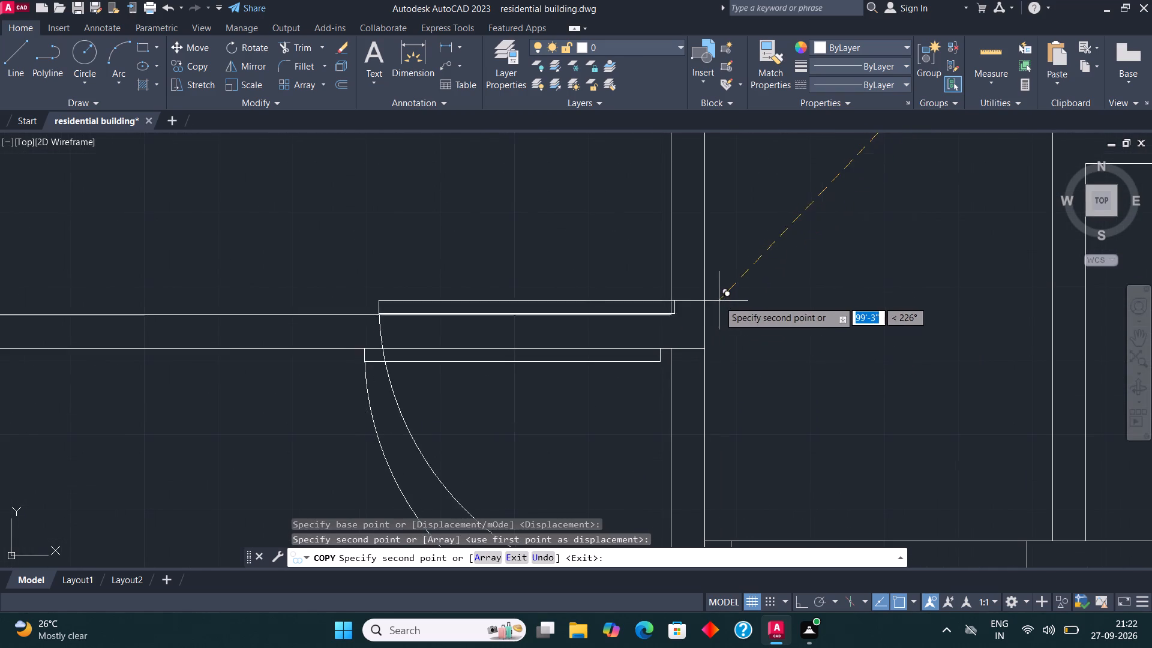
{"action": "scroll", "coordinate": [719, 301], "scroll_direction": "down", "scroll_amount": 3}
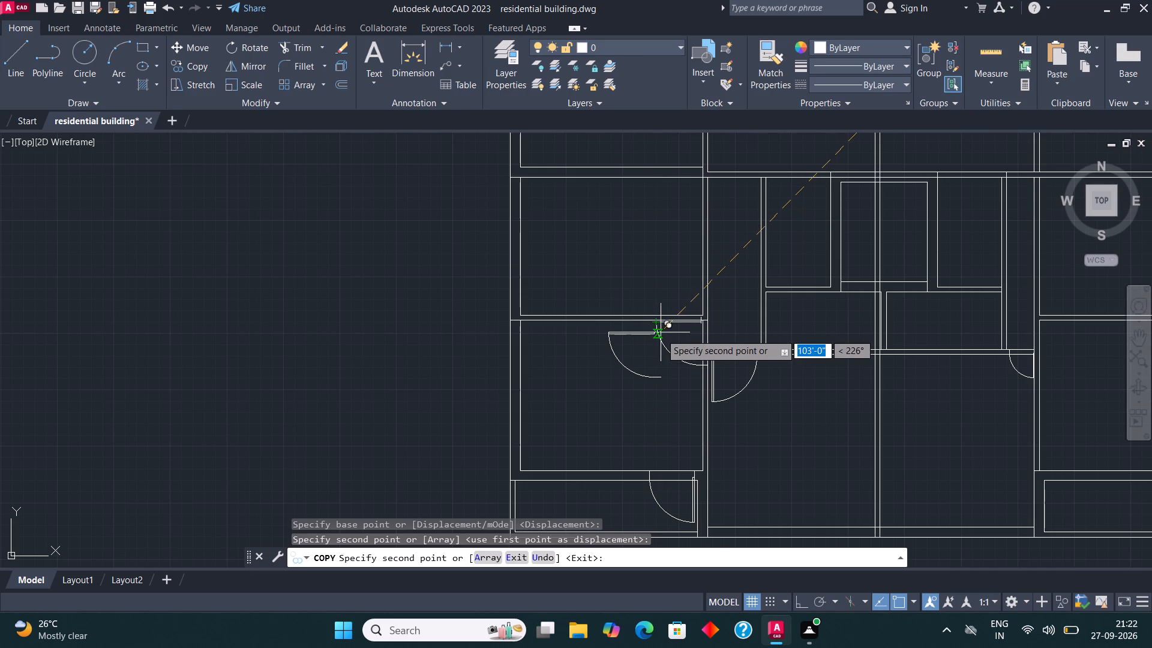
{"action": "scroll", "coordinate": [674, 356], "scroll_direction": "down", "scroll_amount": 2}
{"action": "scroll", "coordinate": [683, 292], "scroll_direction": "up", "scroll_amount": 3}
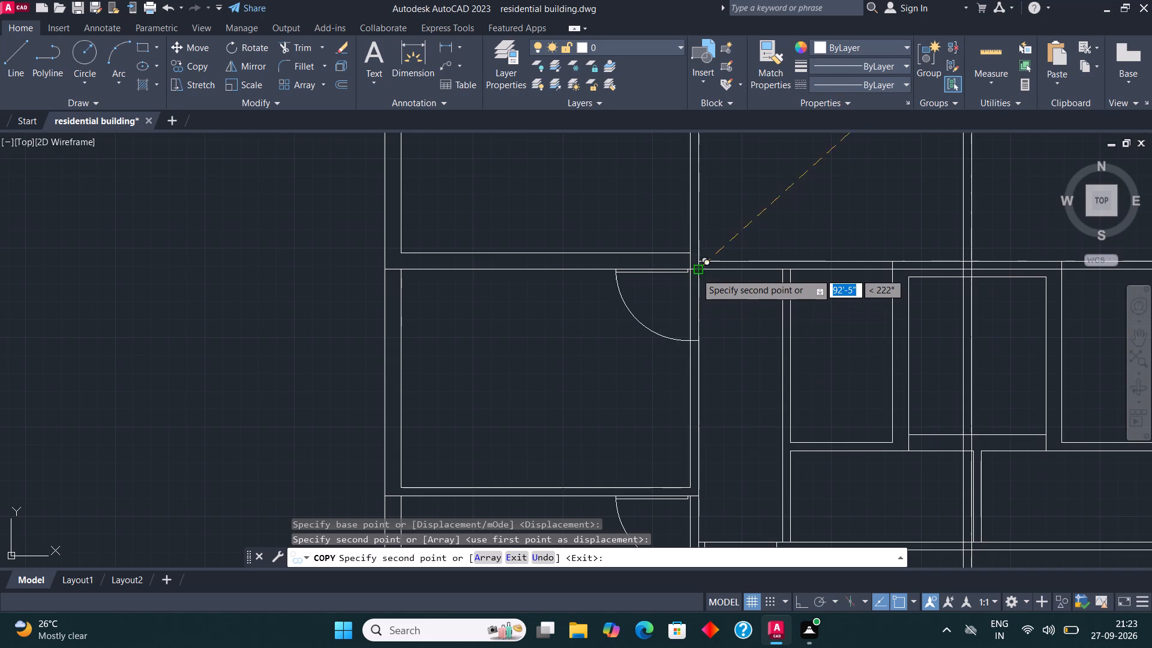
{"action": "left_click", "coordinate": [699, 278]}
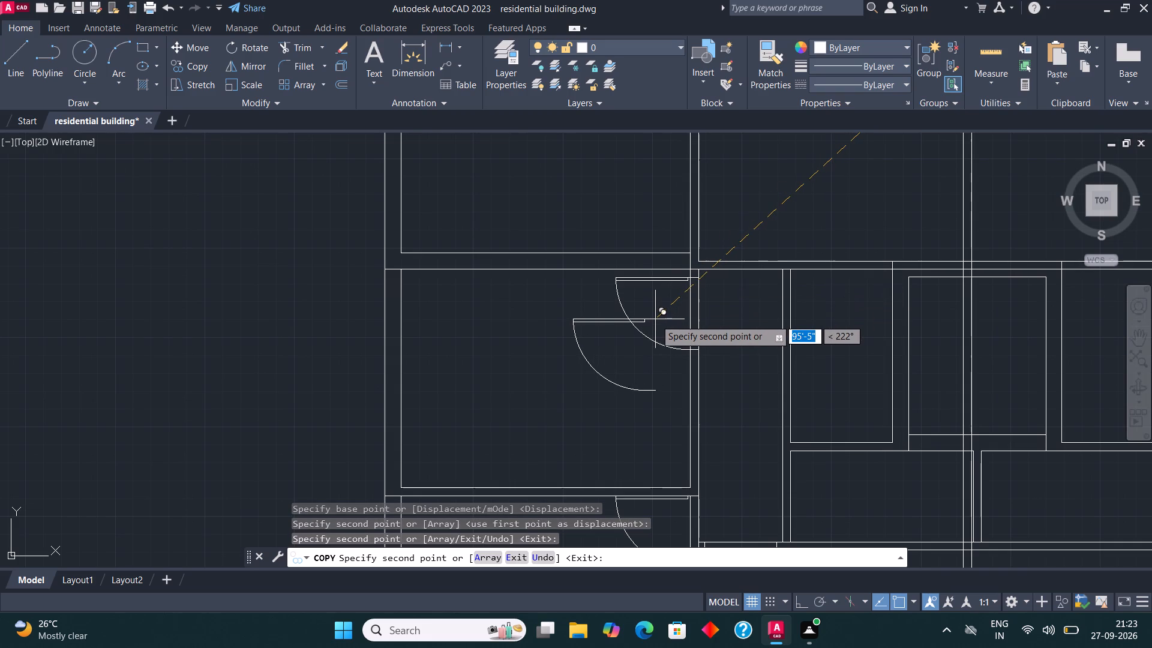
{"action": "key", "text": "Escape"}
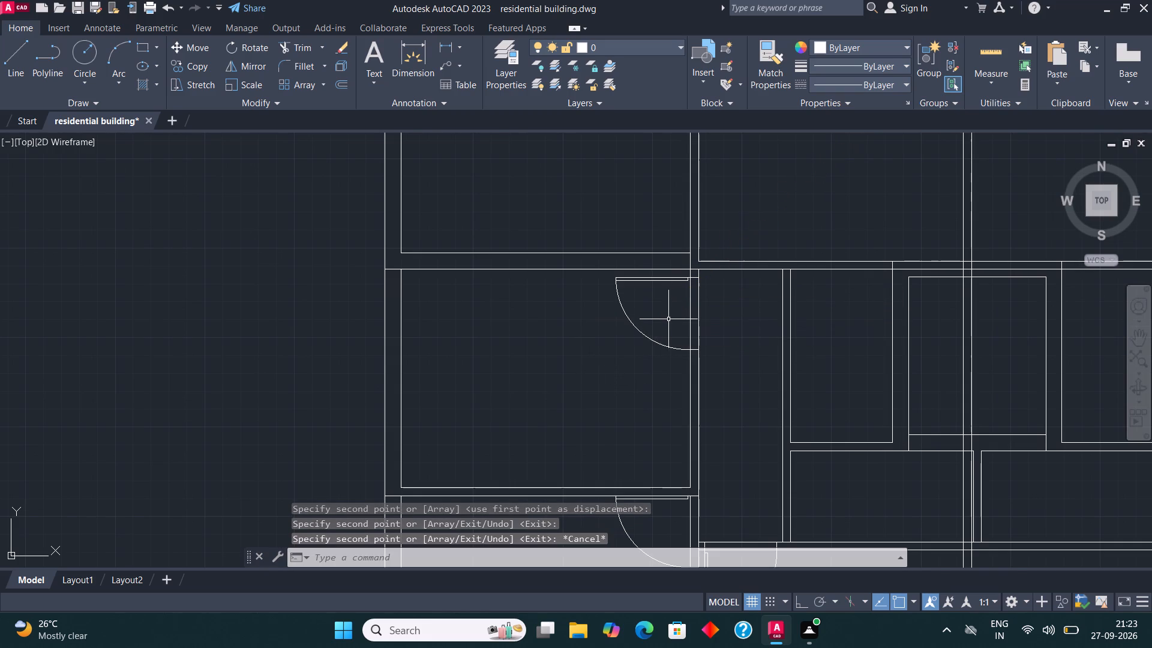
Scale down the door in the room above the bottom-left room about its upper wall-side corner, to end near the extended wall's level.
{"action": "scroll", "coordinate": [673, 314], "scroll_direction": "down", "scroll_amount": 1}
{"action": "scroll", "coordinate": [672, 508], "scroll_direction": "up", "scroll_amount": 2}
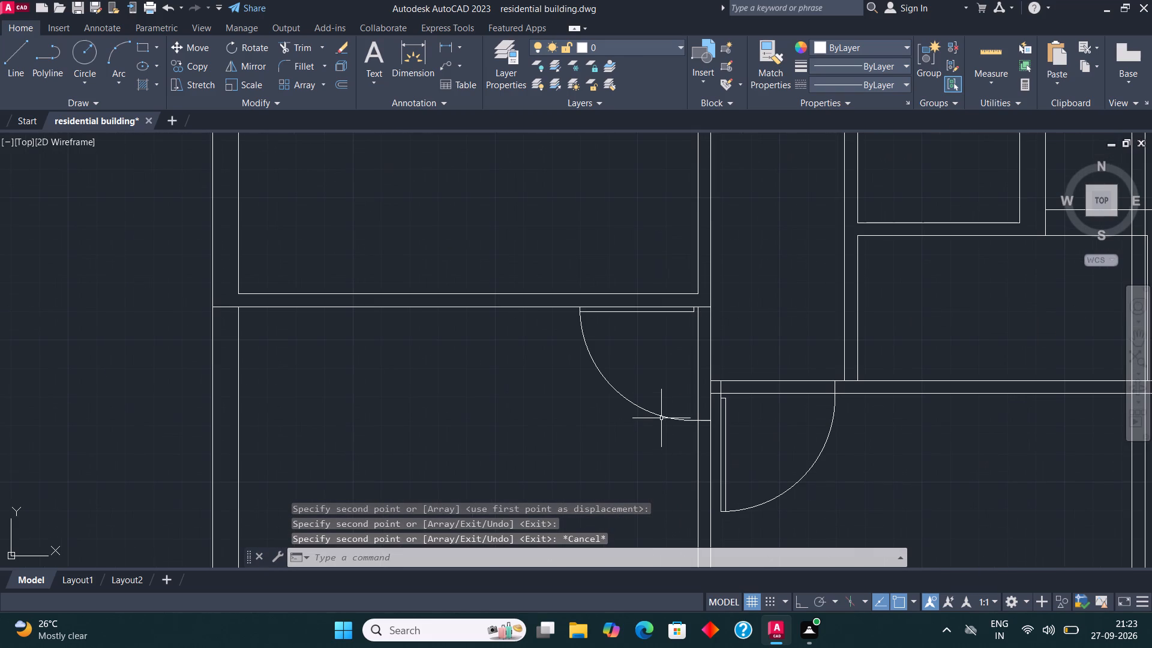
{"action": "left_click", "coordinate": [661, 418]}
{"action": "left_click", "coordinate": [241, 80]}
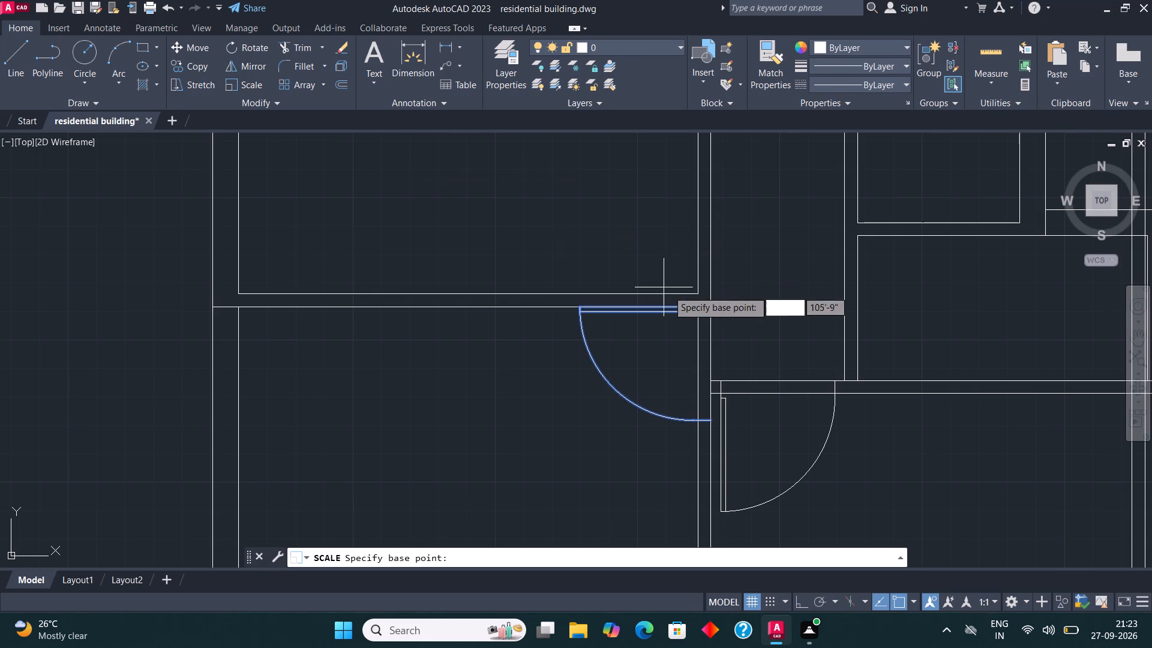
{"action": "left_click", "coordinate": [708, 310]}
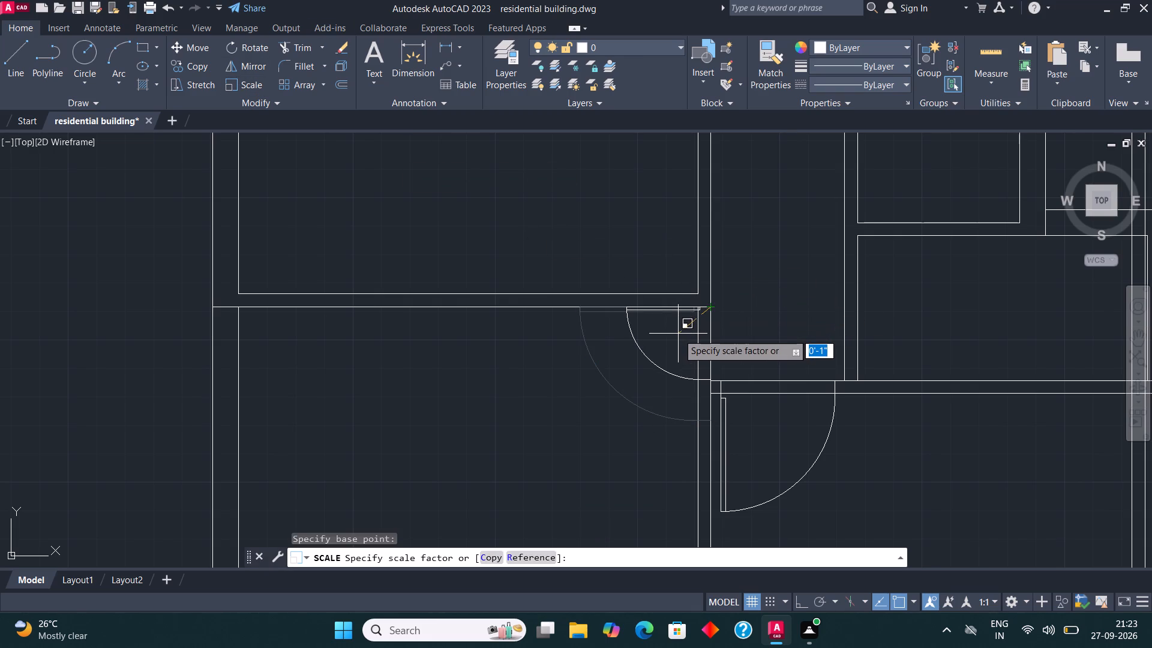
{"action": "left_click", "coordinate": [679, 334]}
Examine the lower plan's rooms and central core for openings that still lack a door.
{"action": "scroll", "coordinate": [587, 347], "scroll_direction": "down", "scroll_amount": 2}
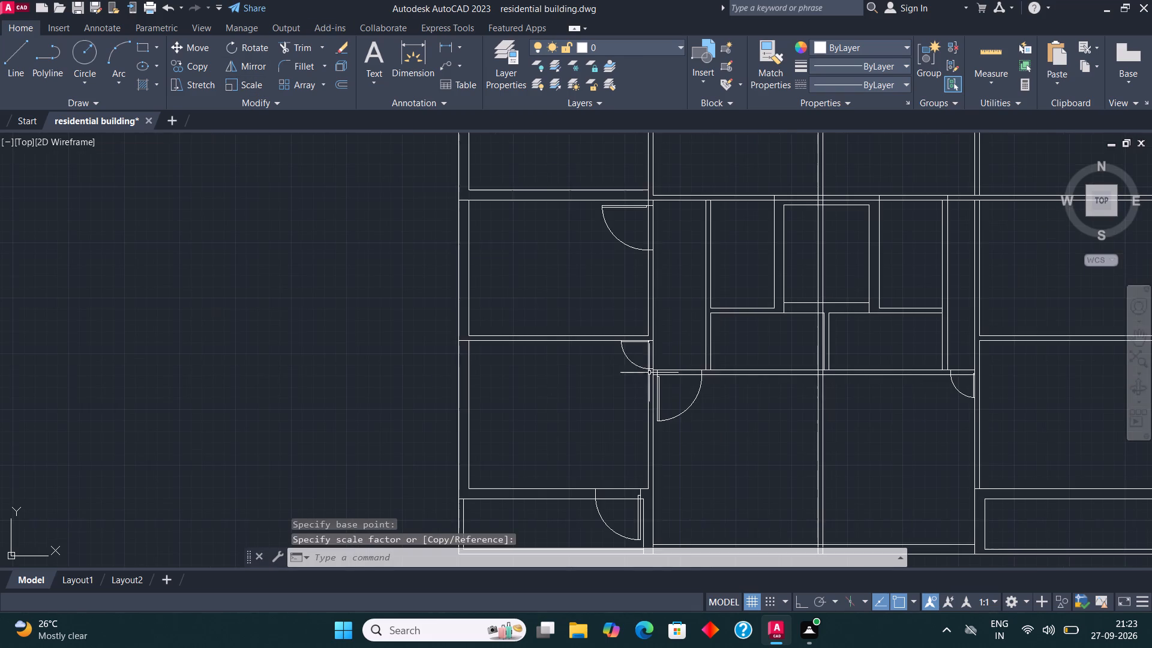
{"action": "scroll", "coordinate": [715, 374], "scroll_direction": "down", "scroll_amount": 1}
{"action": "scroll", "coordinate": [823, 362], "scroll_direction": "up", "scroll_amount": 1}
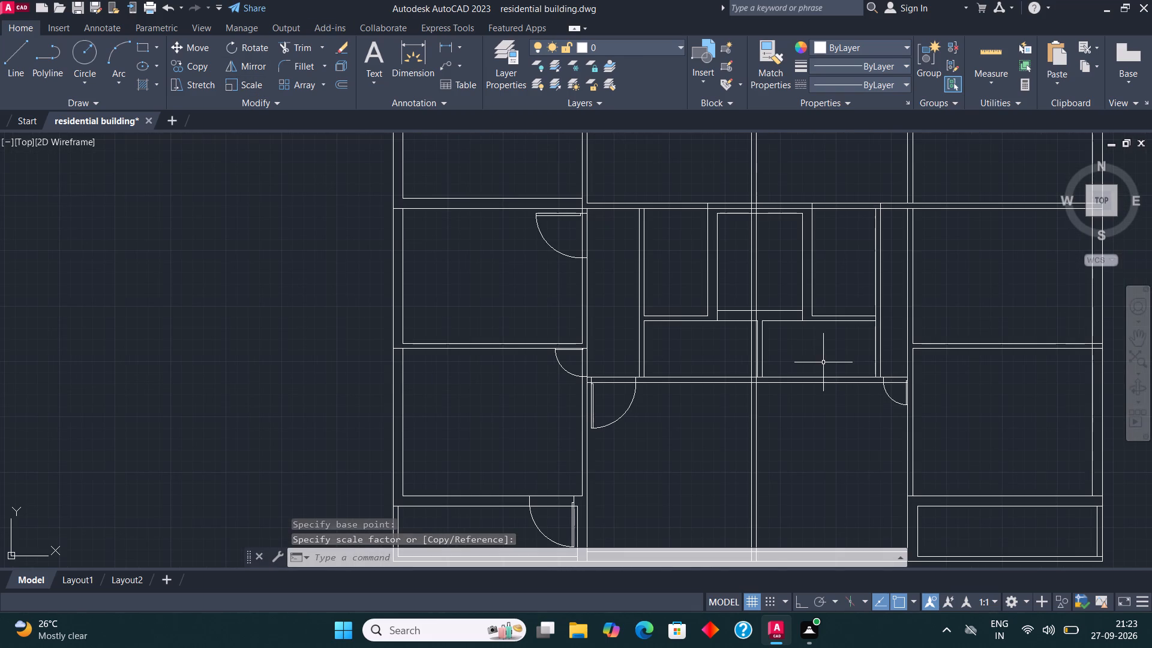
{"action": "scroll", "coordinate": [691, 380], "scroll_direction": "down", "scroll_amount": 2}
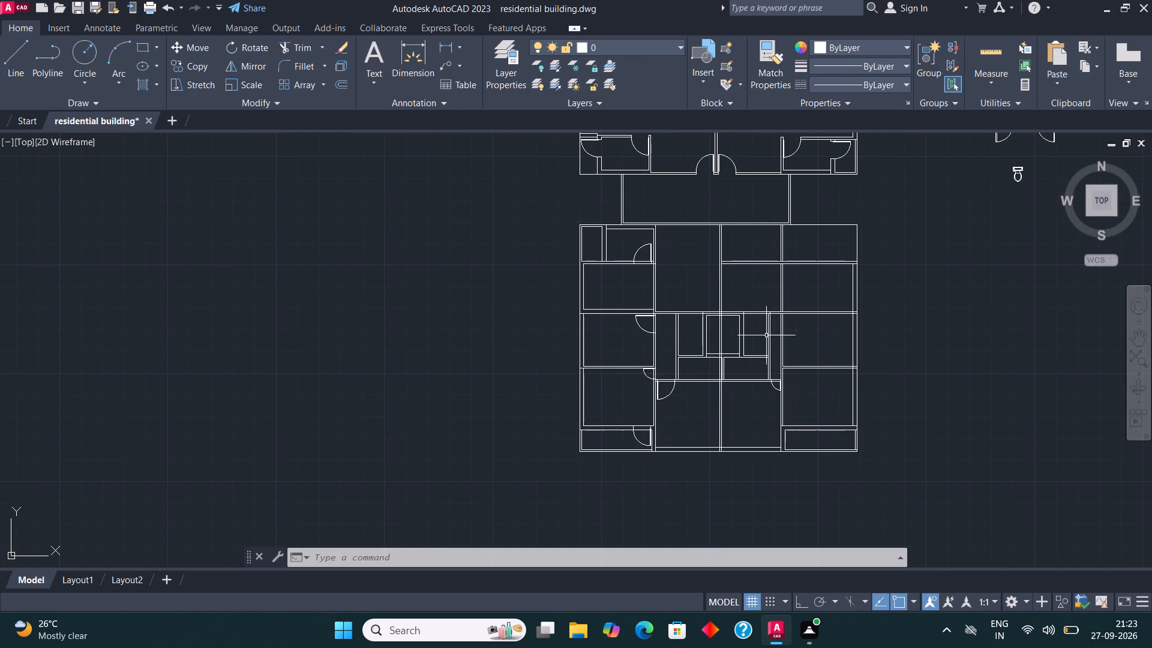
{"action": "scroll", "coordinate": [738, 210], "scroll_direction": "up", "scroll_amount": 2}
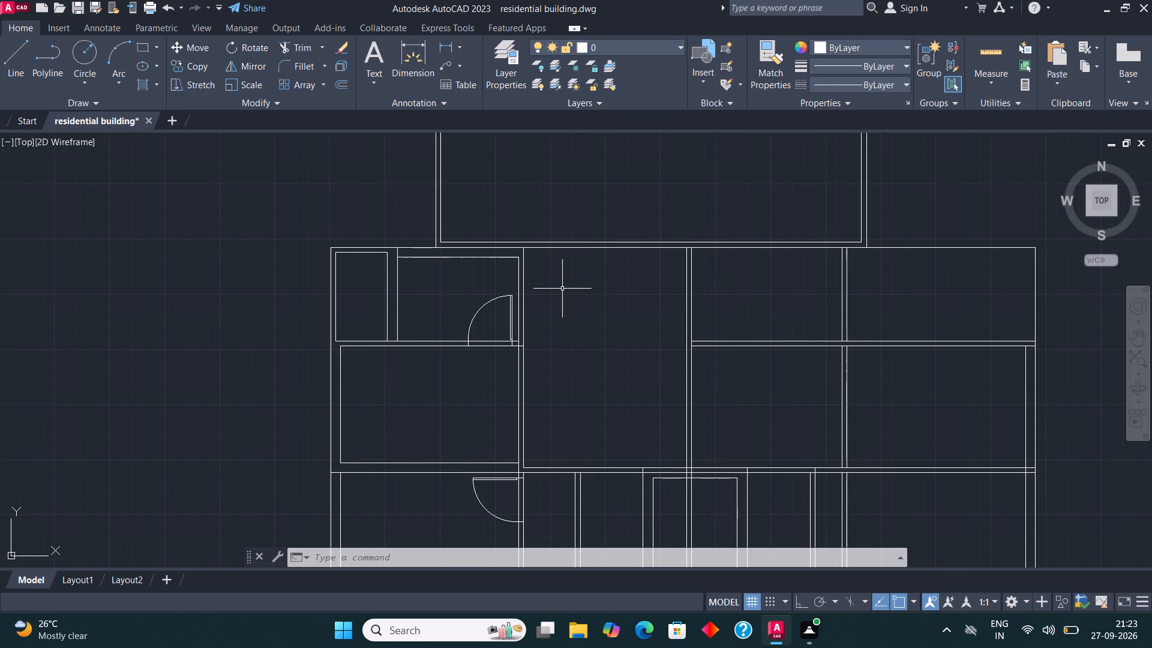
{"action": "scroll", "coordinate": [620, 312], "scroll_direction": "down", "scroll_amount": 1}
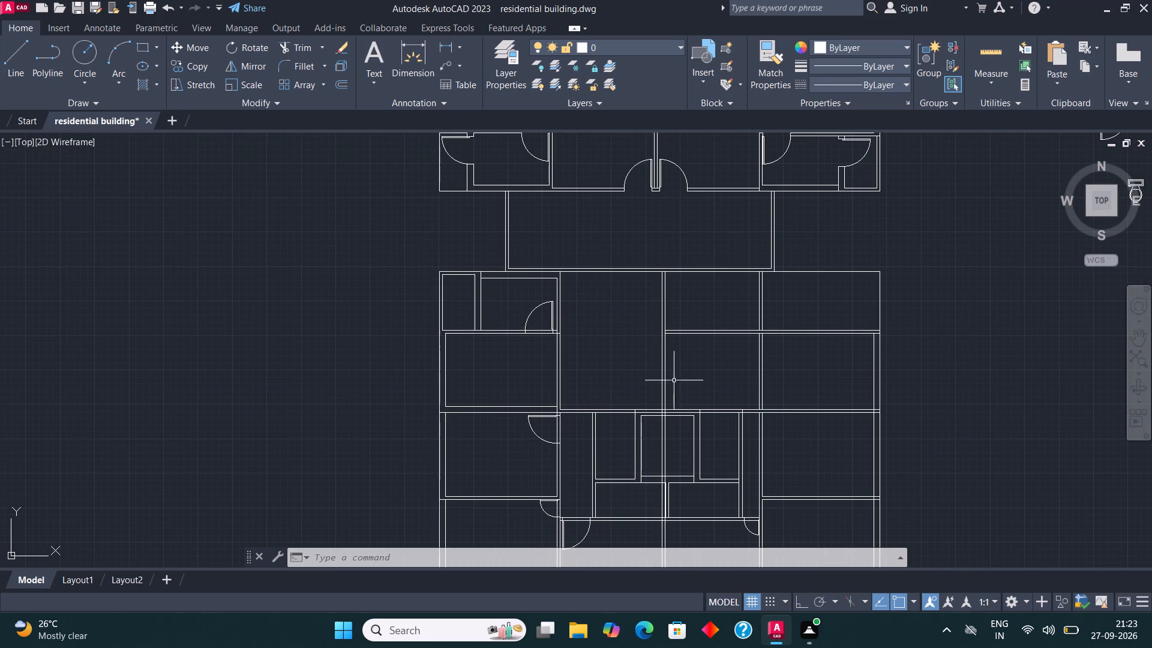
{"action": "scroll", "coordinate": [635, 380], "scroll_direction": "down", "scroll_amount": 1}
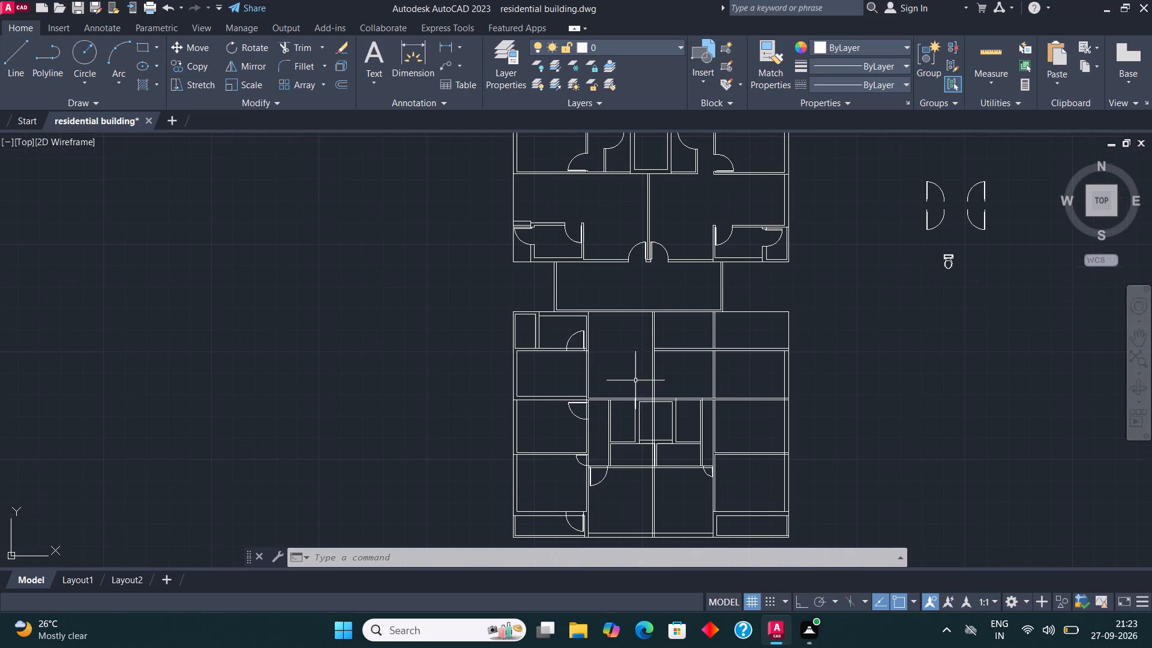
{"action": "scroll", "coordinate": [626, 442], "scroll_direction": "up", "scroll_amount": 2}
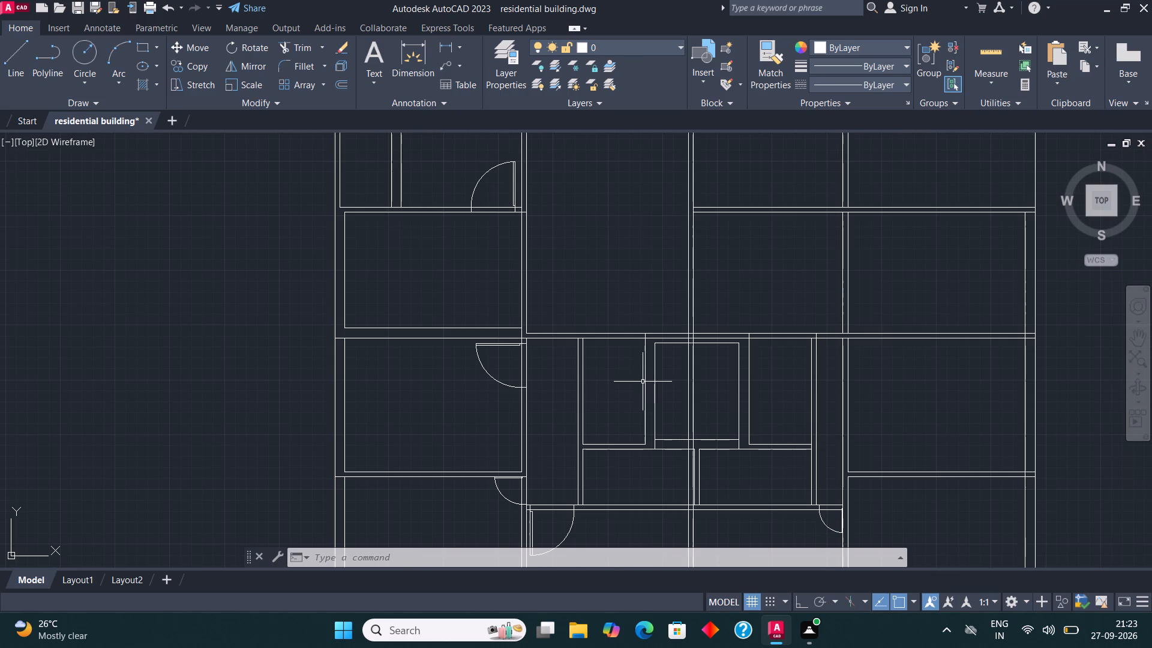
{"action": "scroll", "coordinate": [643, 383], "scroll_direction": "down", "scroll_amount": 1}
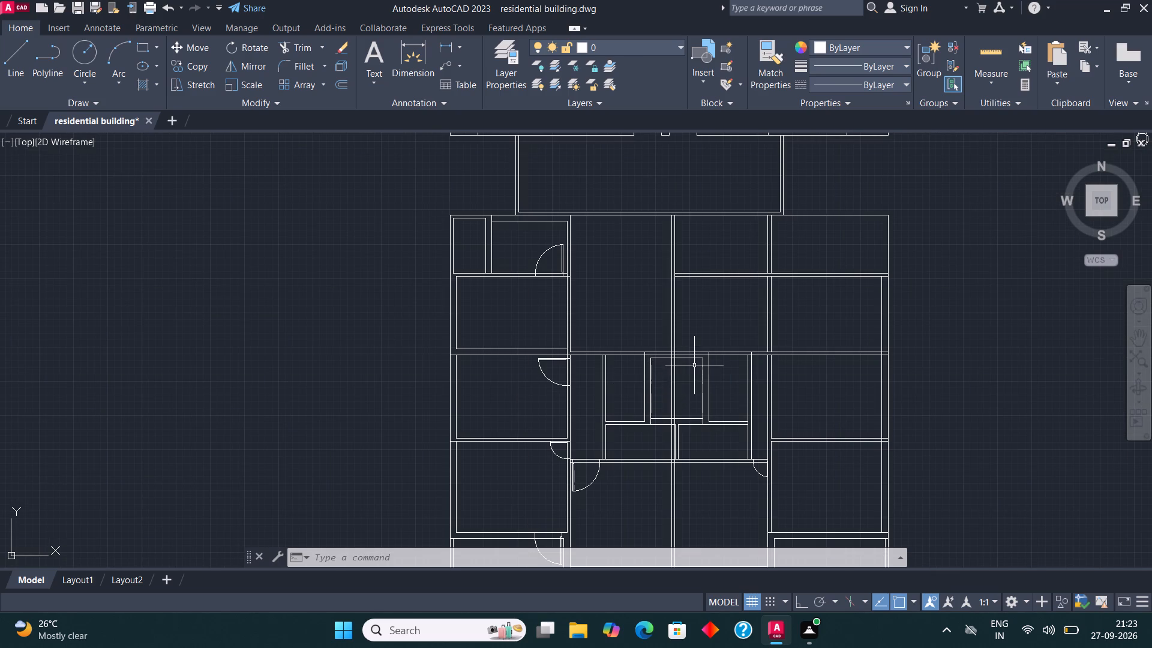
Copy the upper plan's entrance door right of the central wall to the lower plan's top-right room, on its bottom wall near the left corner.
{"action": "scroll", "coordinate": [697, 364], "scroll_direction": "down", "scroll_amount": 1}
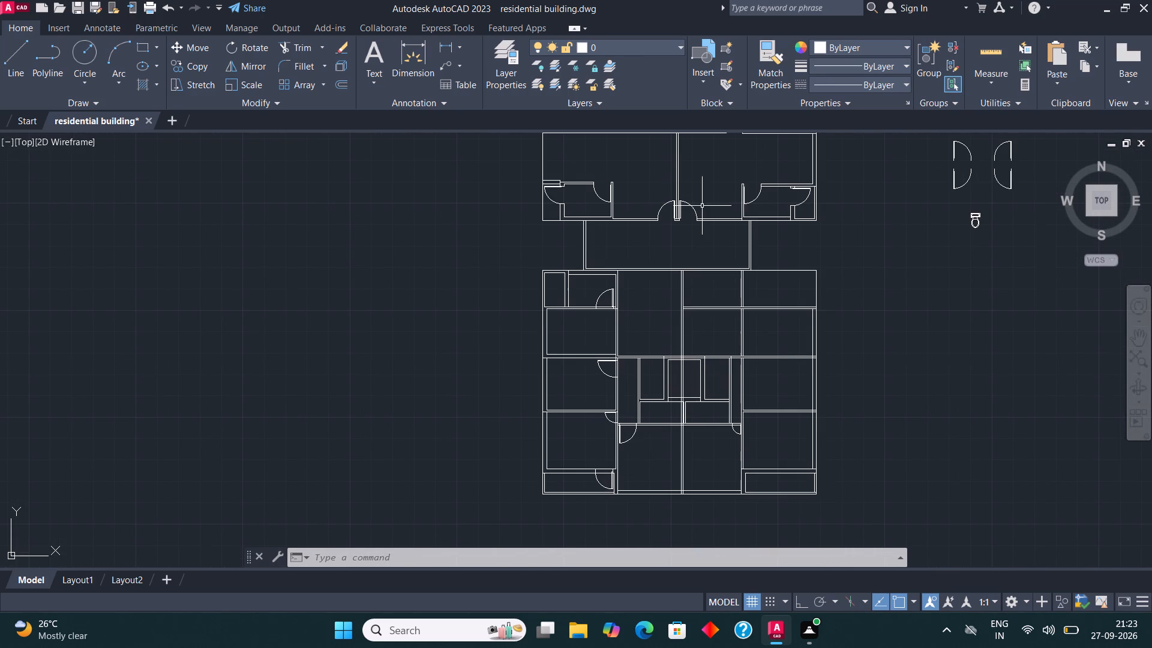
{"action": "scroll", "coordinate": [689, 206], "scroll_direction": "up", "scroll_amount": 2}
{"action": "left_click", "coordinate": [682, 205]}
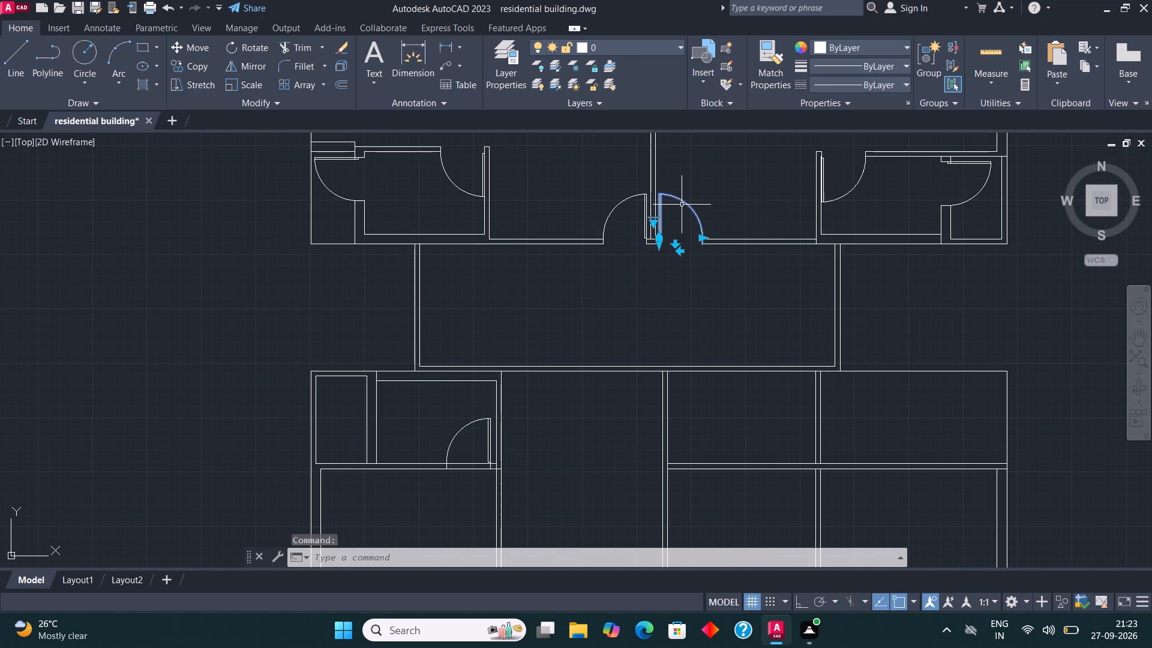
{"action": "left_click", "coordinate": [205, 68]}
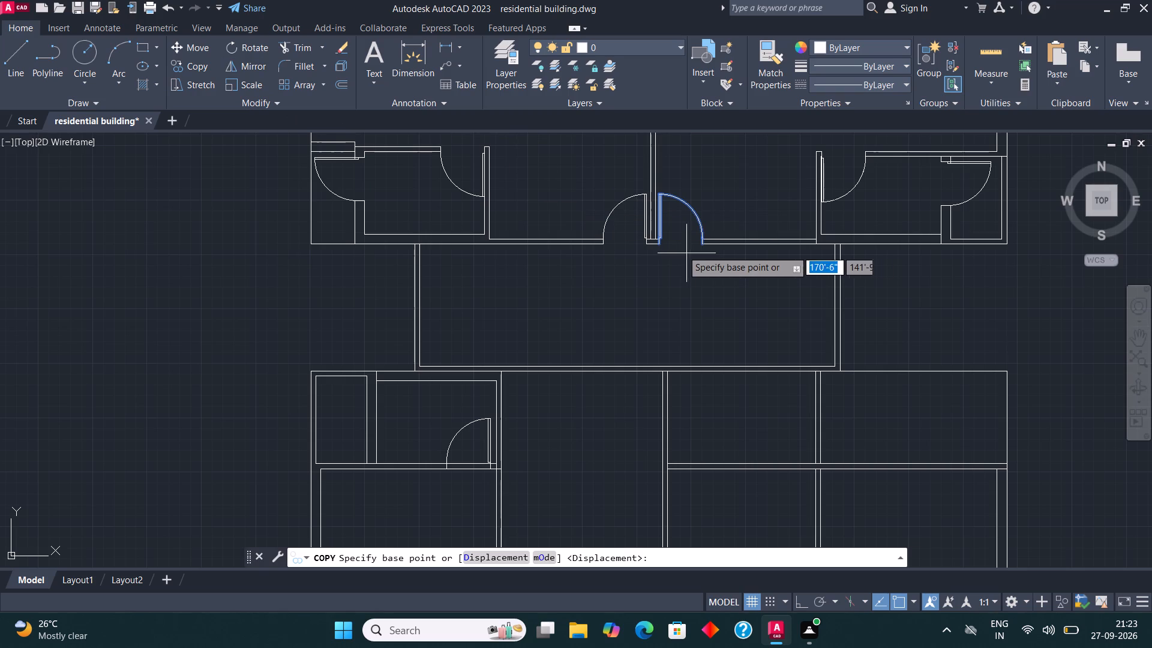
{"action": "left_click", "coordinate": [659, 245]}
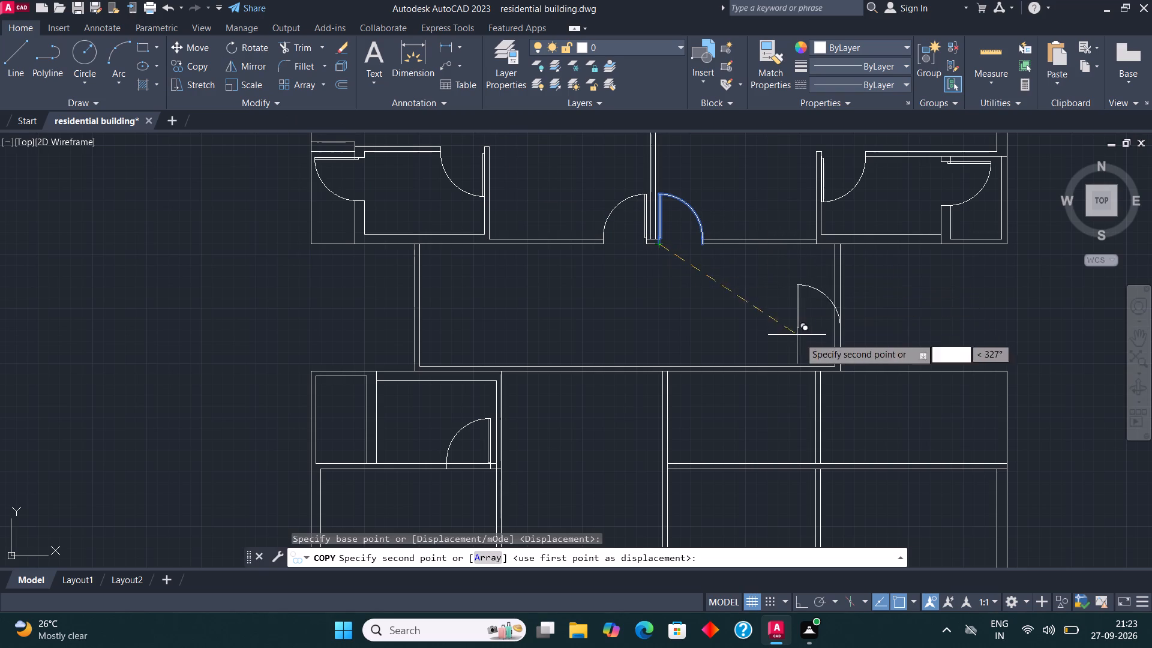
{"action": "scroll", "coordinate": [834, 473], "scroll_direction": "up", "scroll_amount": 3}
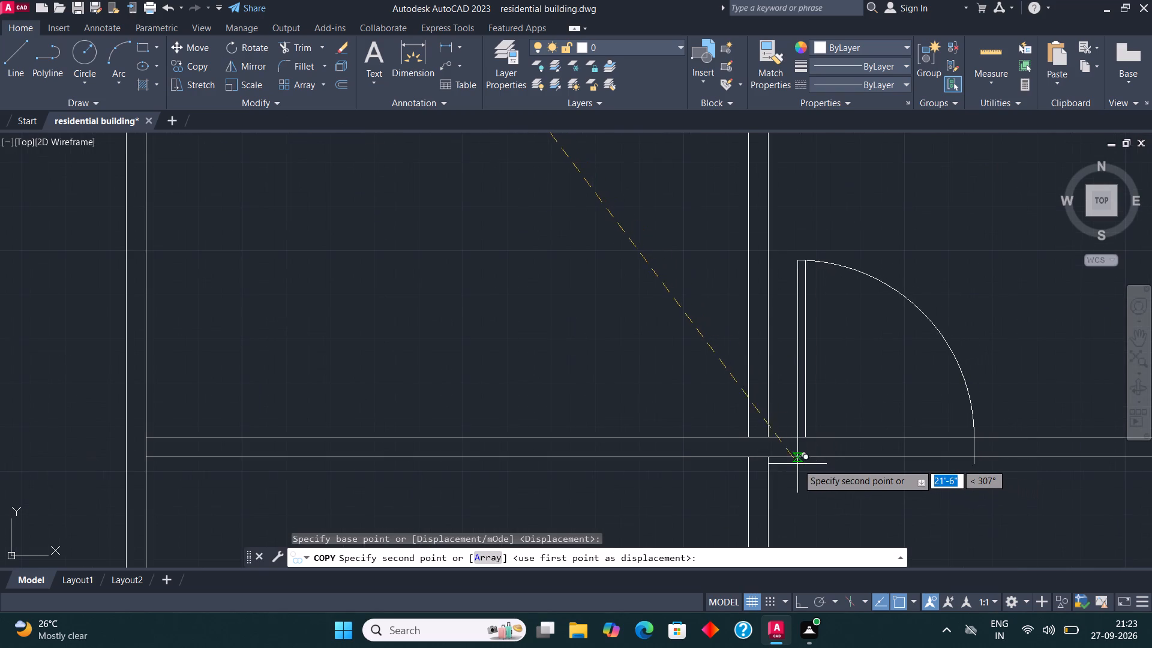
{"action": "left_click", "coordinate": [784, 459]}
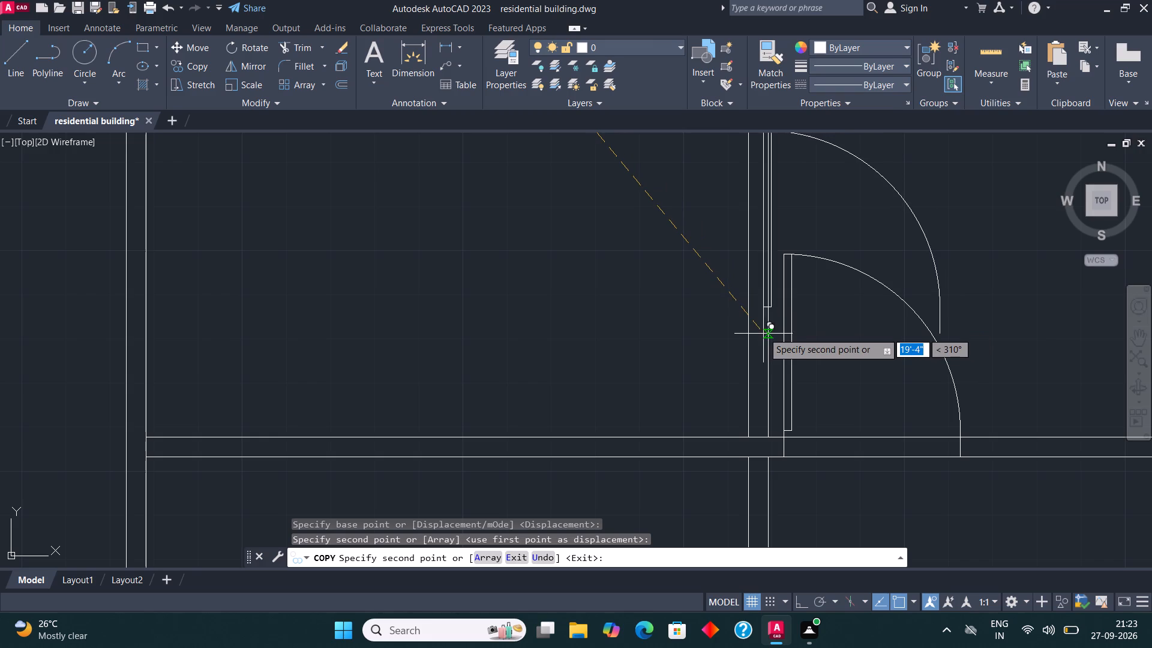
Place a second copy of that door at the bottom-left corner of the small room below the lower plan's central core, left of the middle wall.
{"action": "scroll", "coordinate": [758, 319], "scroll_direction": "down", "scroll_amount": 4}
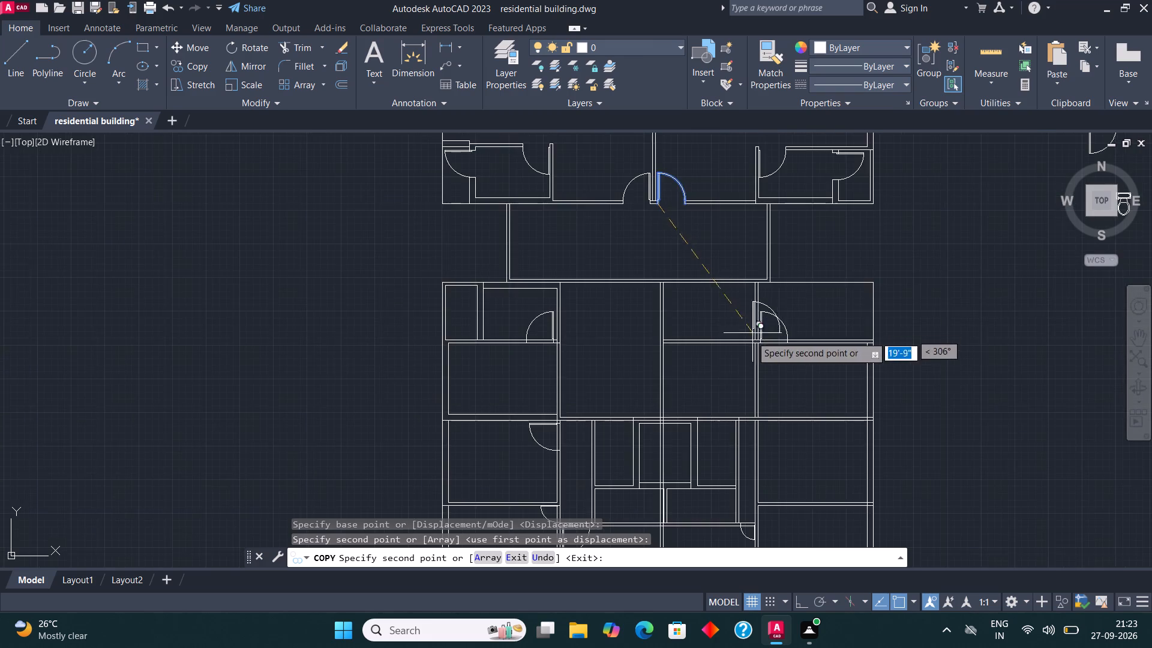
{"action": "scroll", "coordinate": [747, 353], "scroll_direction": "down", "scroll_amount": 1}
{"action": "scroll", "coordinate": [666, 455], "scroll_direction": "up", "scroll_amount": 3}
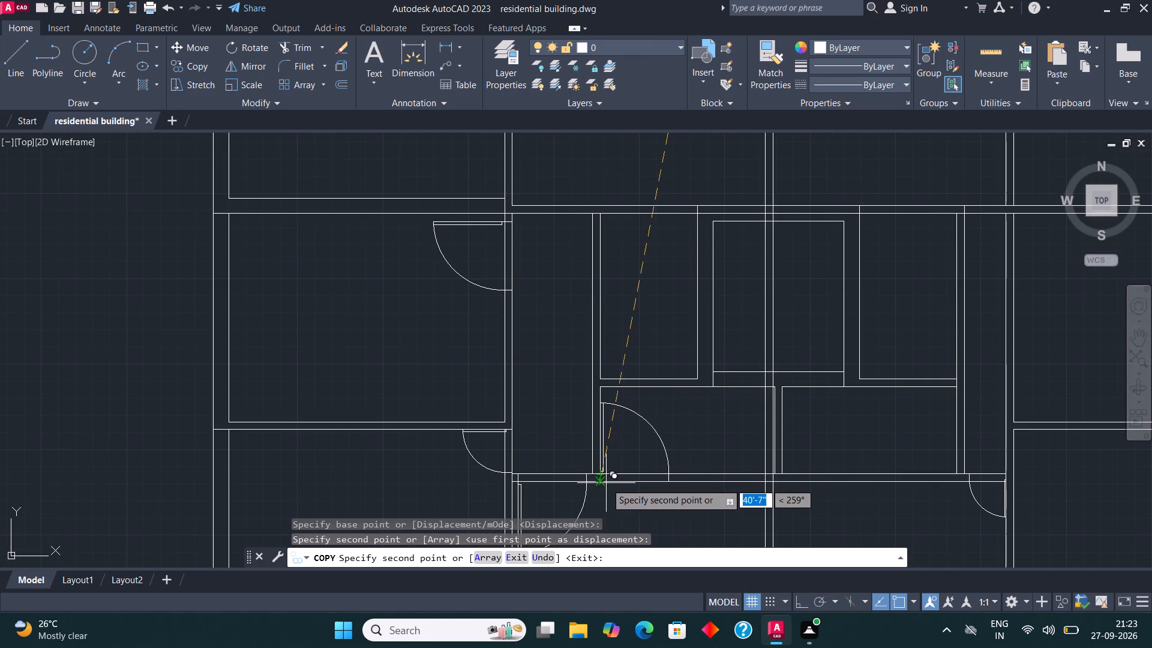
{"action": "left_click", "coordinate": [606, 483]}
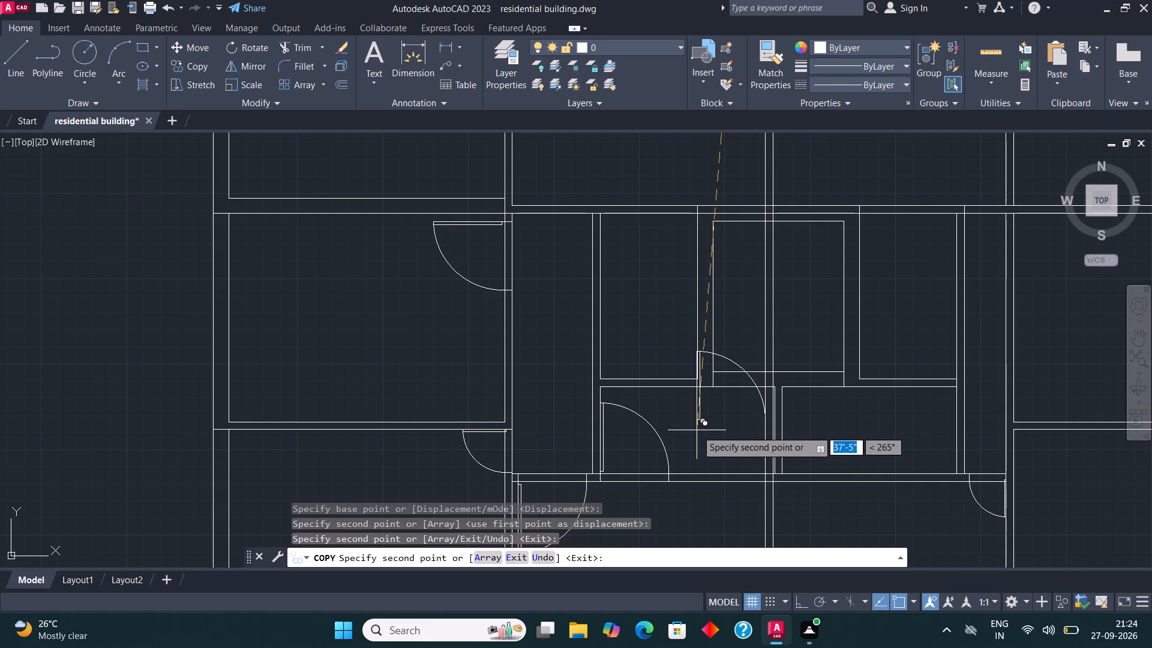
{"action": "scroll", "coordinate": [697, 430], "scroll_direction": "down", "scroll_amount": 2}
{"action": "scroll", "coordinate": [758, 436], "scroll_direction": "up", "scroll_amount": 2}
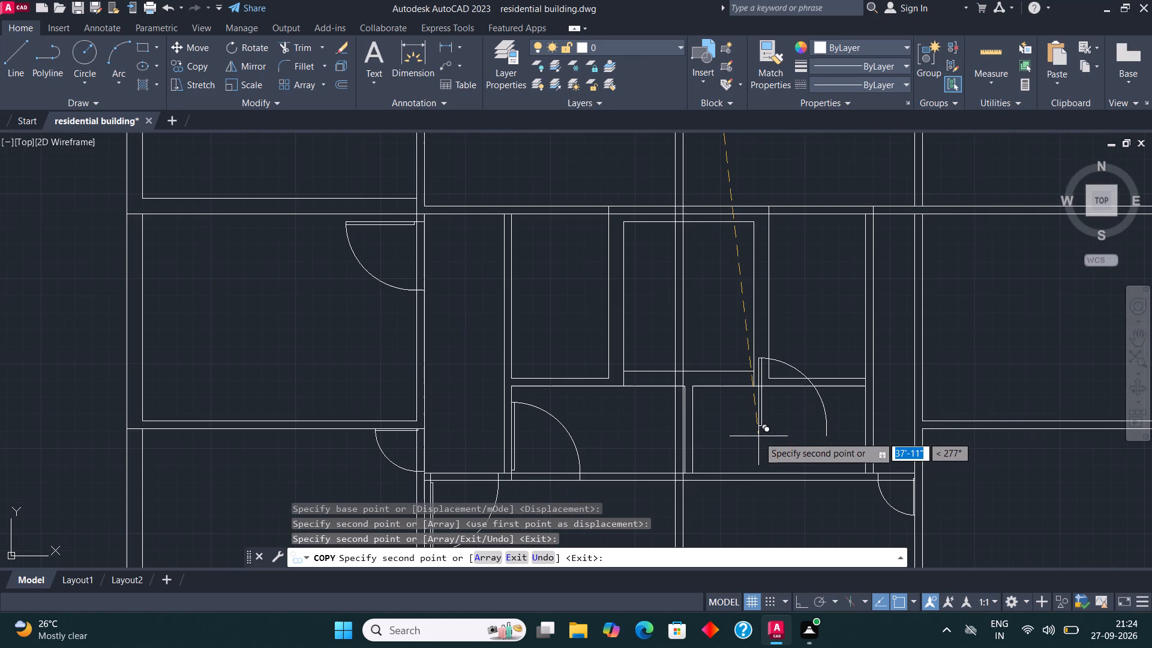
{"action": "key", "text": "Escape"}
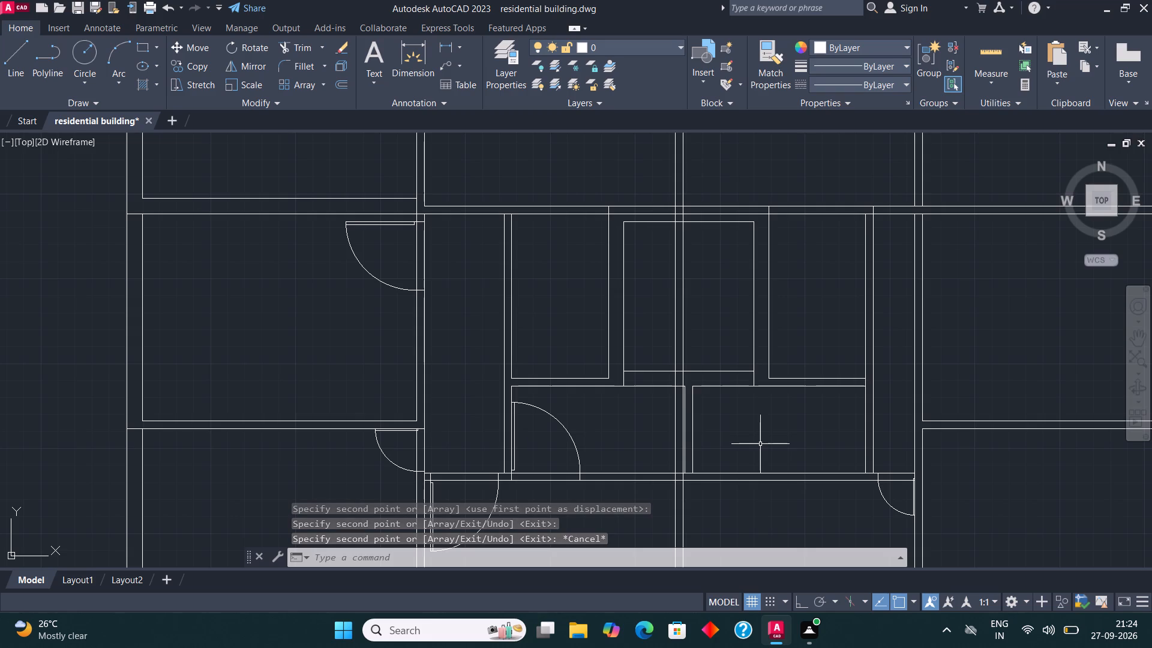
Copy the door of the lower plan's top-left room to the bottom-right corner of the small room right of the middle wall below the core.
{"action": "scroll", "coordinate": [760, 444], "scroll_direction": "down", "scroll_amount": 2}
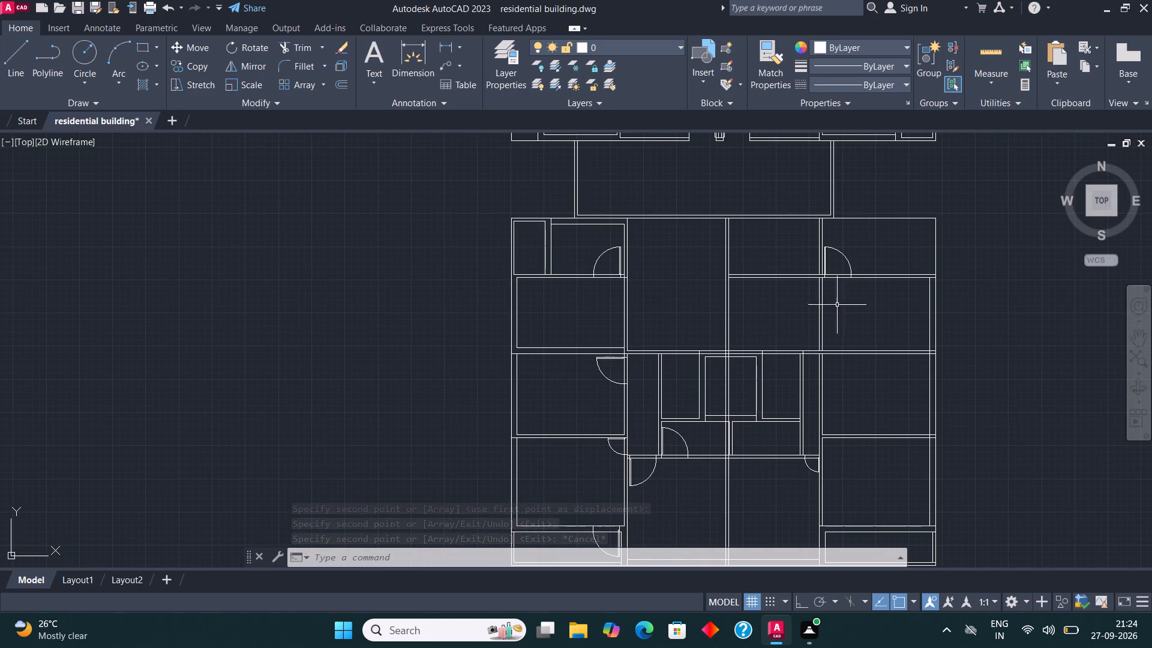
{"action": "left_click", "coordinate": [613, 250]}
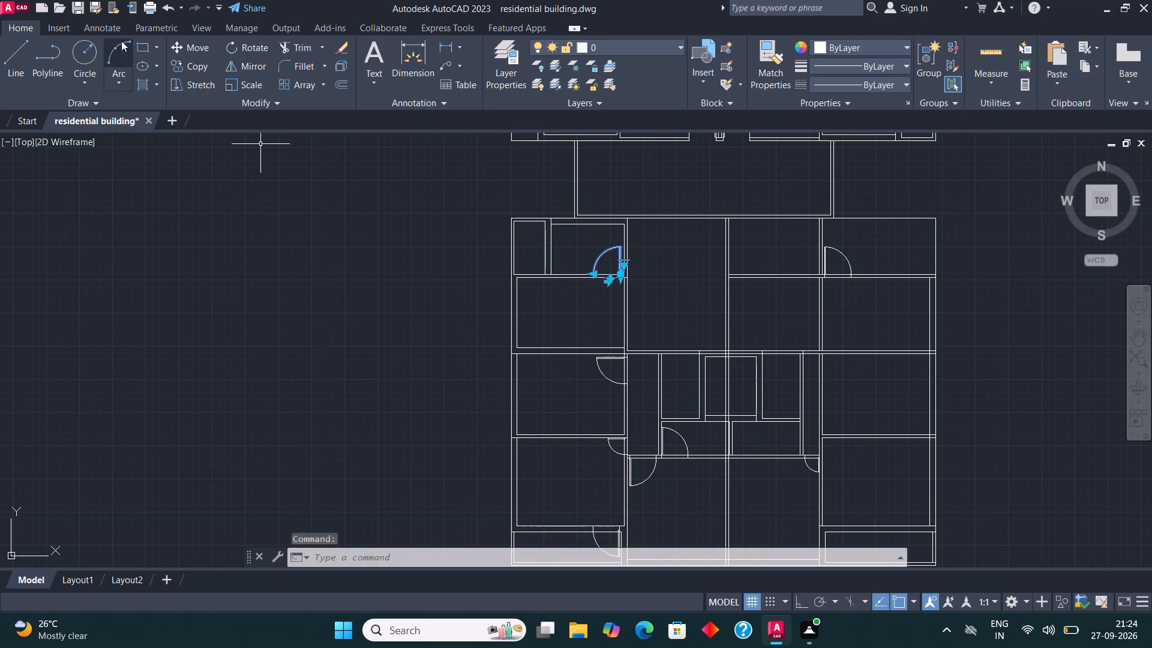
{"action": "left_click", "coordinate": [185, 63]}
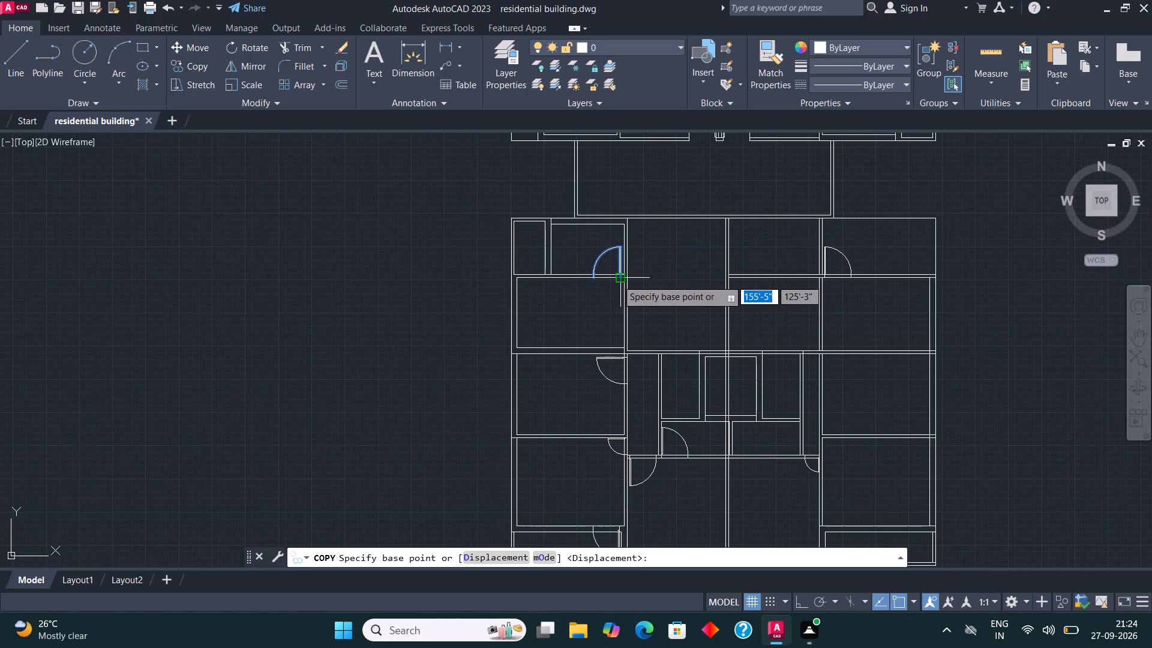
{"action": "left_click", "coordinate": [618, 280]}
{"action": "scroll", "coordinate": [814, 463], "scroll_direction": "up", "scroll_amount": 3}
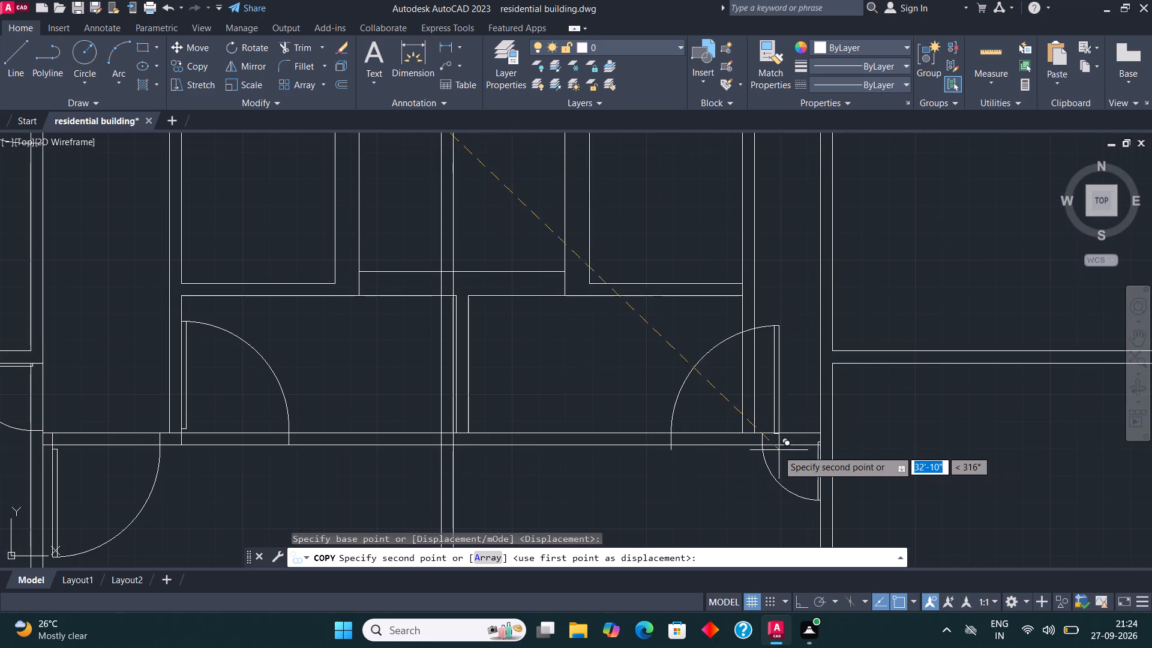
{"action": "left_click", "coordinate": [735, 444]}
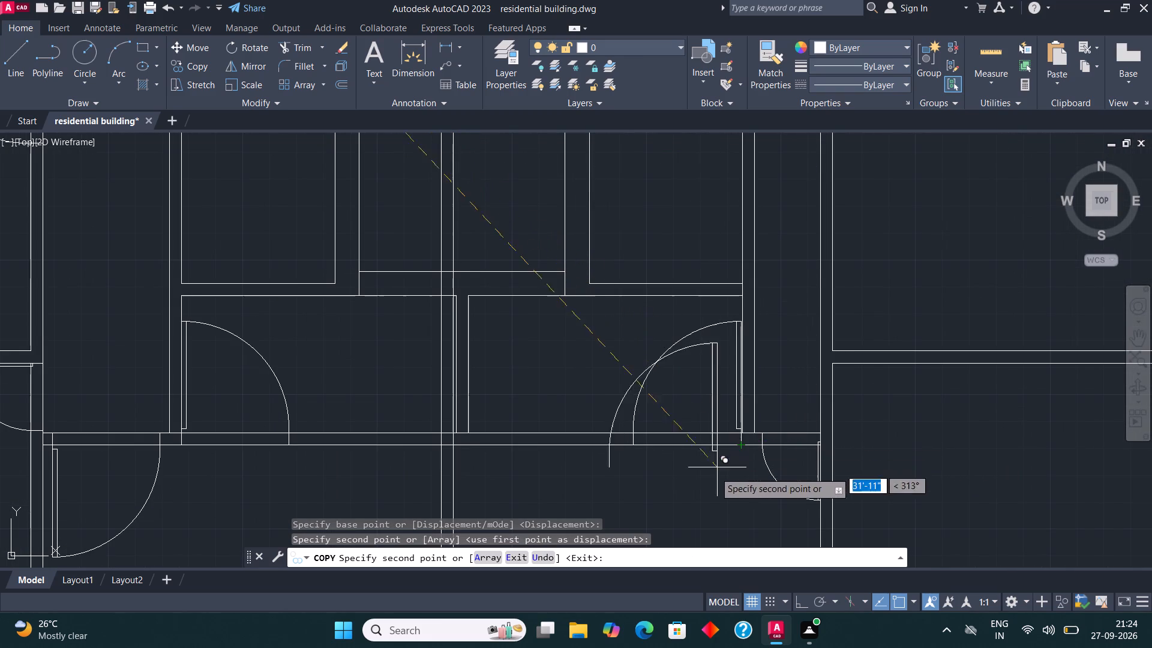
{"action": "key", "text": "Escape"}
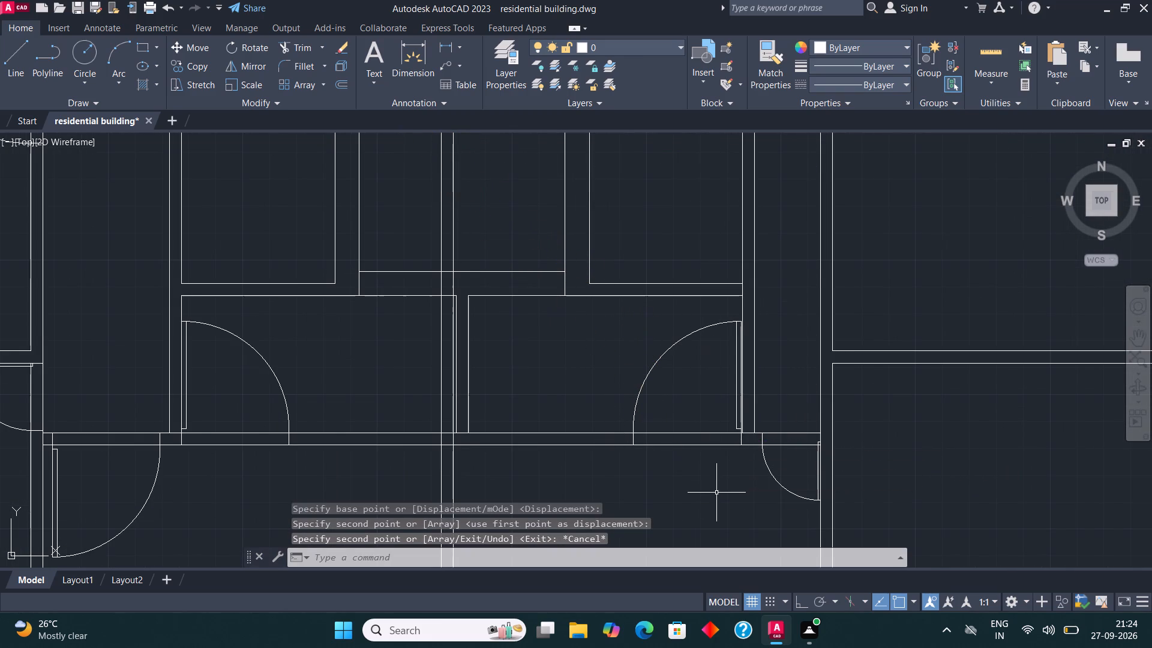
Copy the lower-left door of the upper spare door set to the bottom-right corner of the narrow room right of the lower plan's central core.
{"action": "scroll", "coordinate": [715, 494], "scroll_direction": "down", "scroll_amount": 2}
{"action": "scroll", "coordinate": [668, 360], "scroll_direction": "down", "scroll_amount": 1}
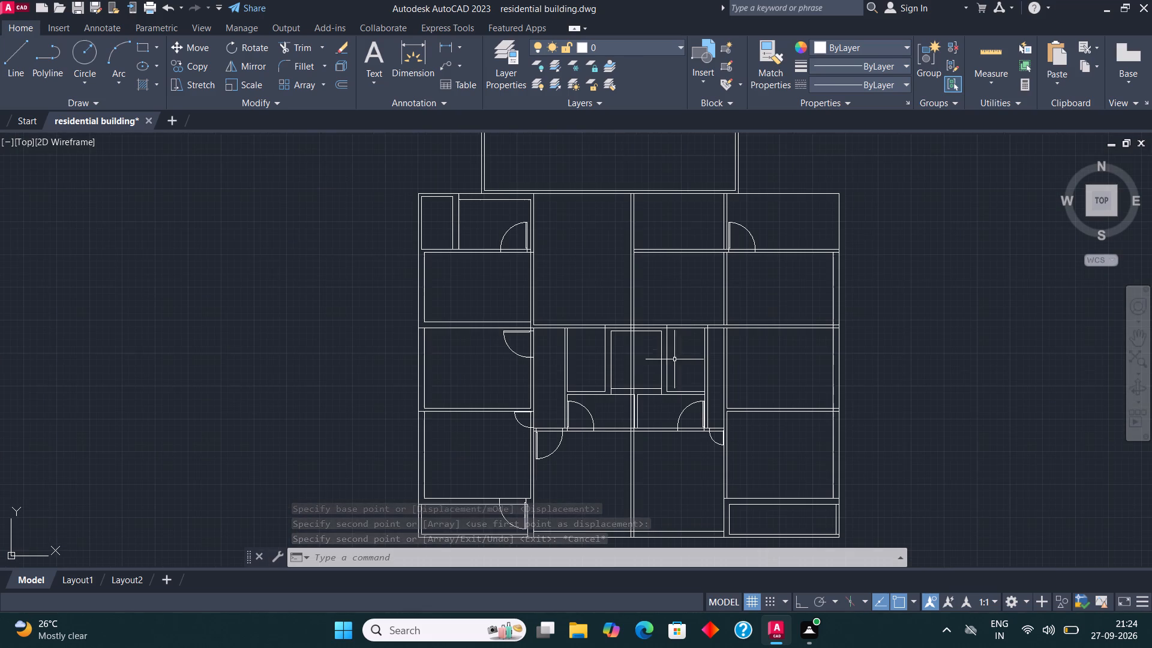
{"action": "scroll", "coordinate": [697, 352], "scroll_direction": "down", "scroll_amount": 2}
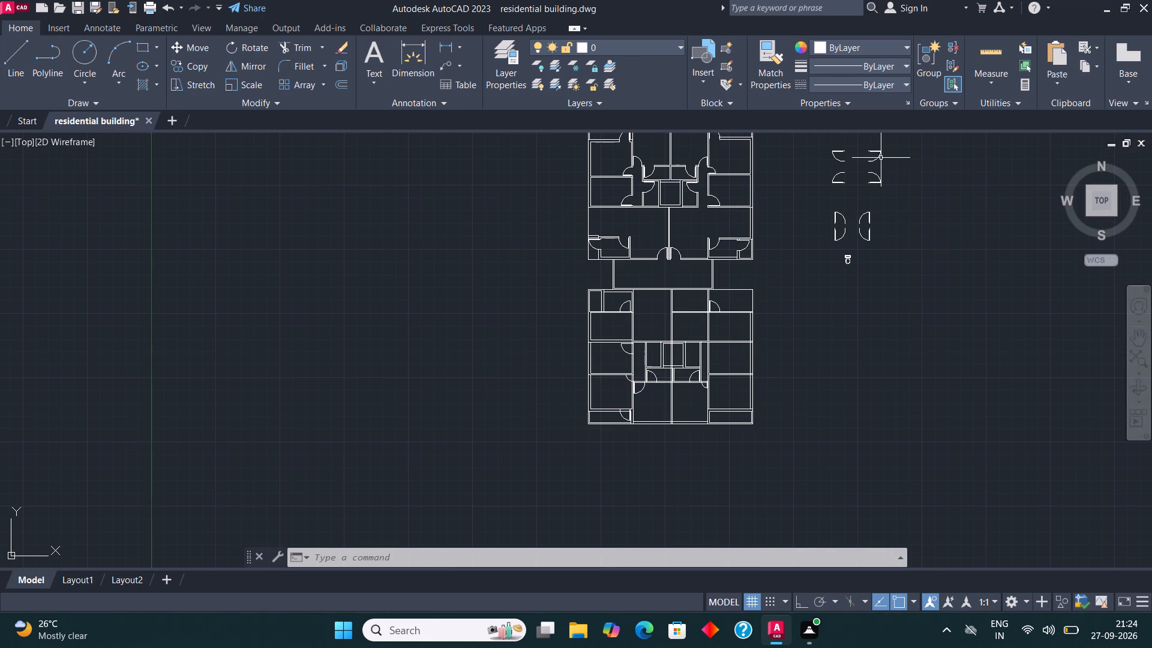
{"action": "scroll", "coordinate": [879, 146], "scroll_direction": "up", "scroll_amount": 1}
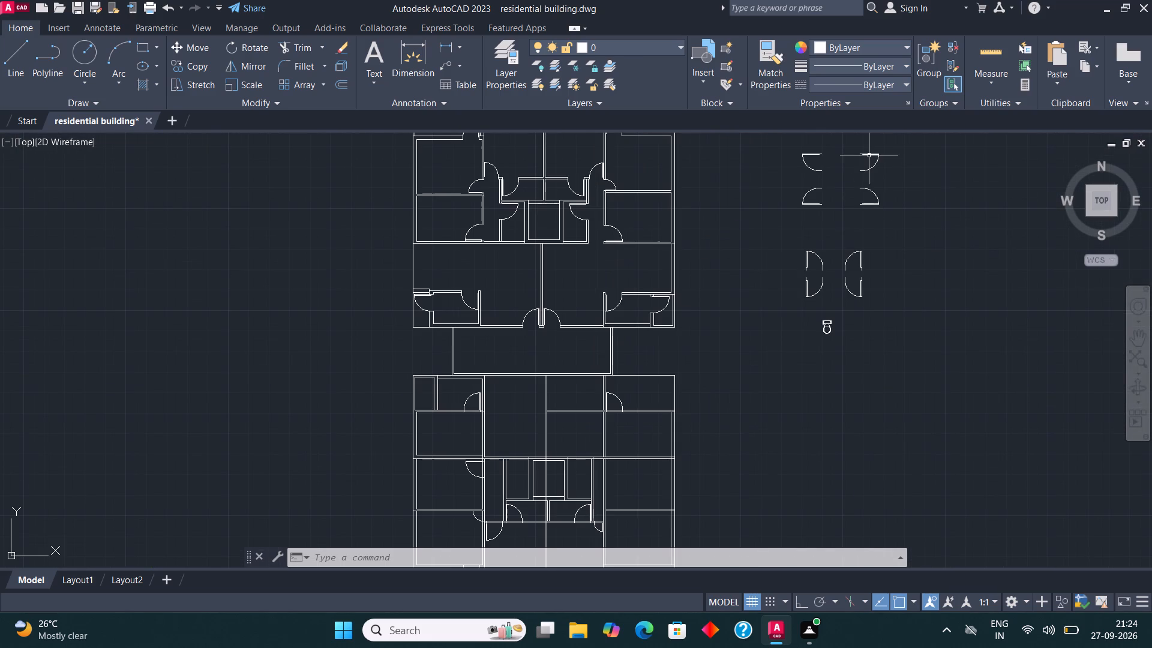
{"action": "left_click", "coordinate": [799, 206]}
{"action": "left_click", "coordinate": [808, 193]}
{"action": "left_click", "coordinate": [808, 197]}
{"action": "left_click", "coordinate": [795, 188]}
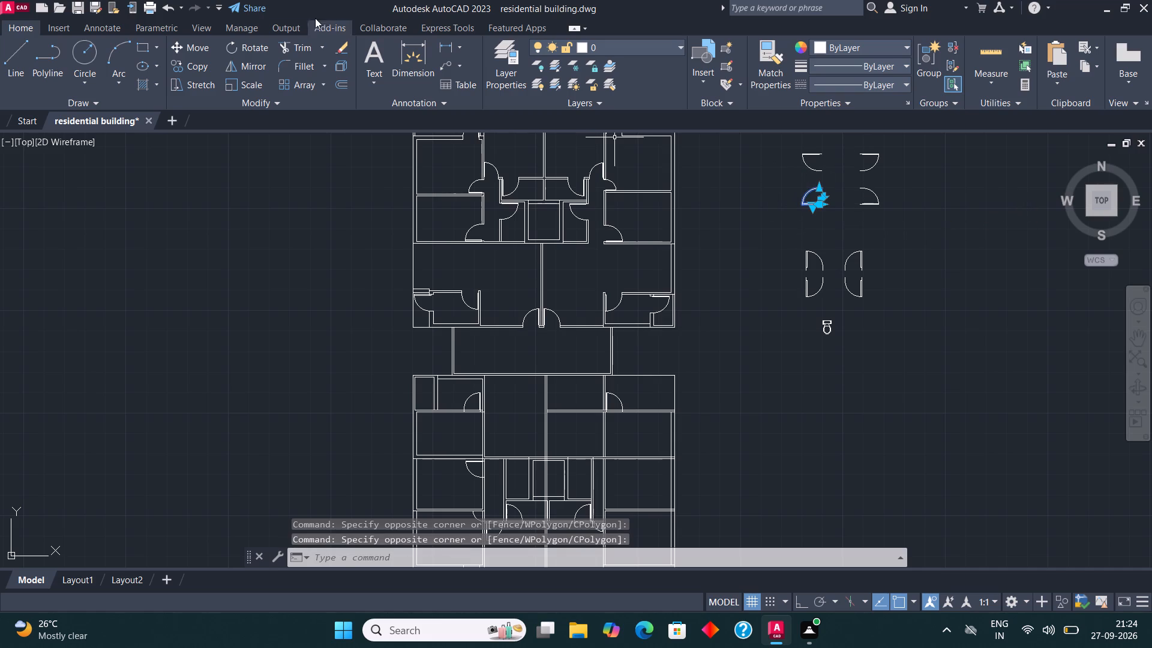
{"action": "left_click", "coordinate": [202, 68]}
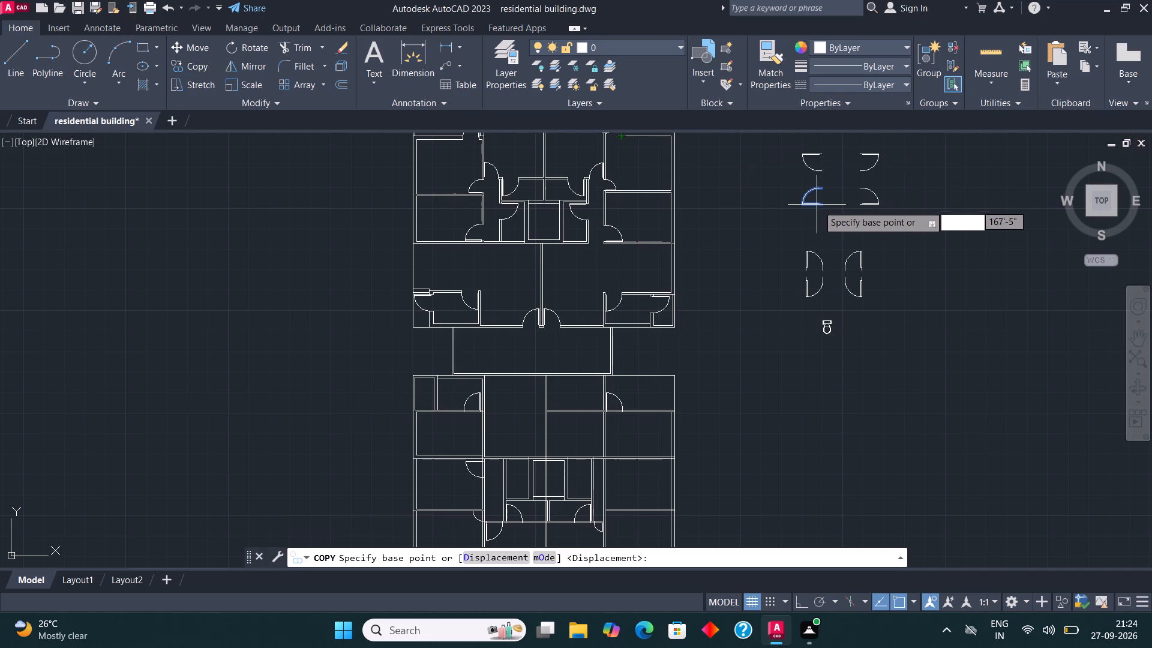
{"action": "left_click", "coordinate": [823, 205]}
{"action": "scroll", "coordinate": [821, 199], "scroll_direction": "down", "scroll_amount": 2}
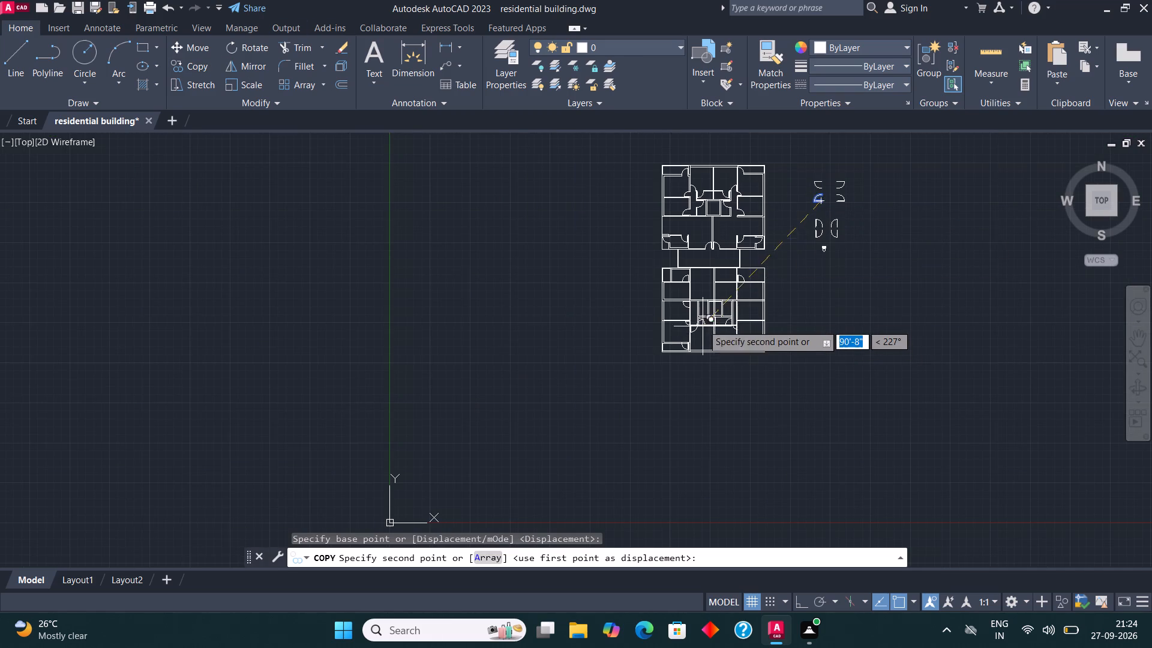
{"action": "scroll", "coordinate": [704, 316], "scroll_direction": "up", "scroll_amount": 2}
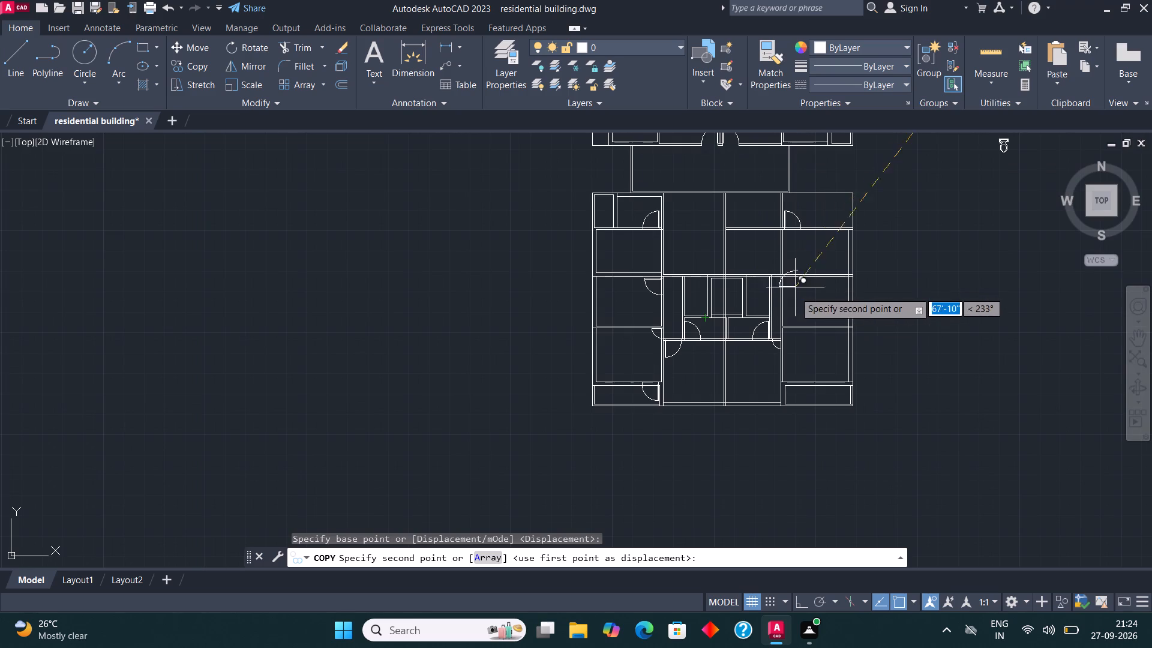
{"action": "scroll", "coordinate": [767, 305], "scroll_direction": "up", "scroll_amount": 3}
{"action": "left_click", "coordinate": [772, 344]}
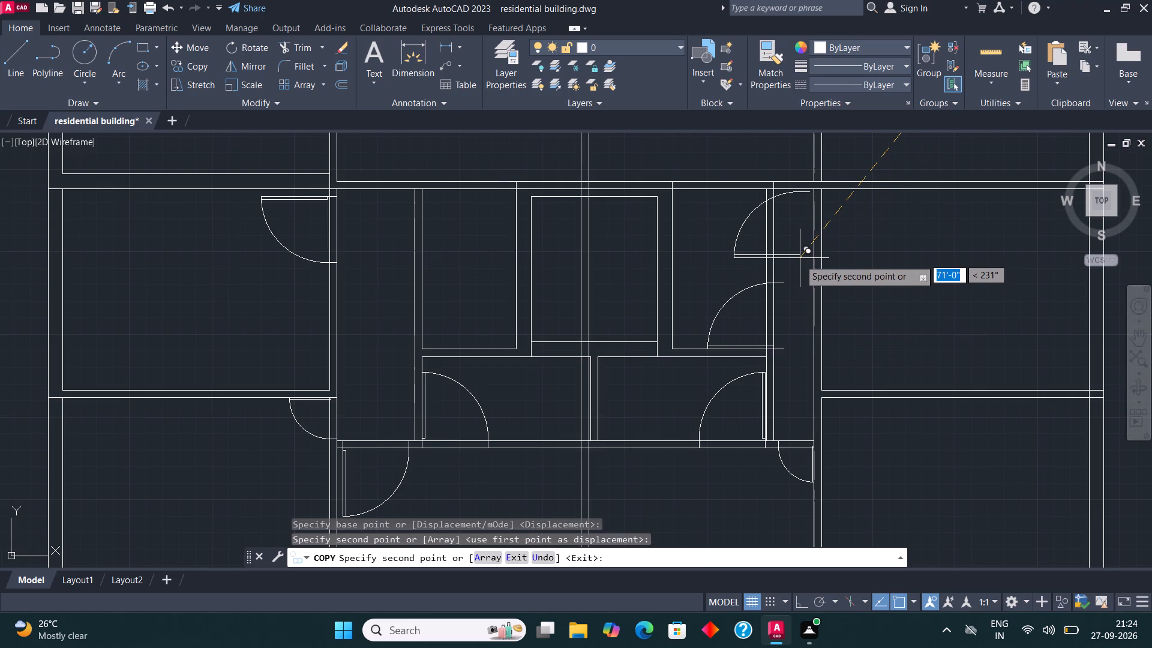
{"action": "key", "text": "Escape"}
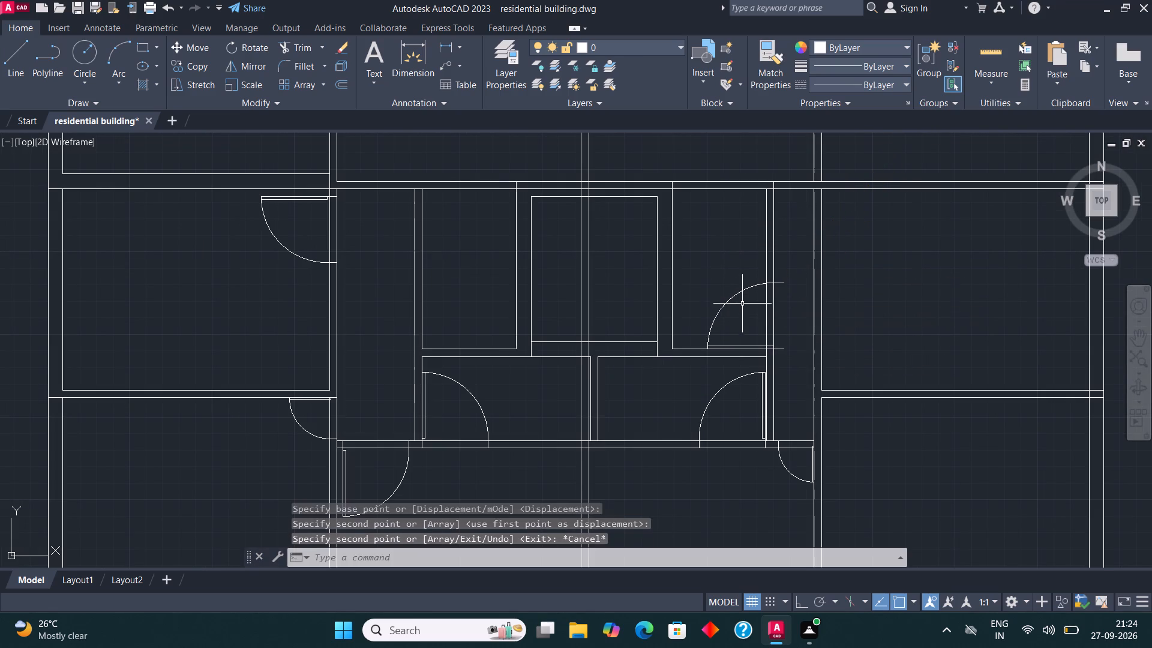
Move the door in the narrow room right of the lower plan's core so its hinge end meets the right wall's outer face.
{"action": "left_click", "coordinate": [739, 297]}
{"action": "left_click", "coordinate": [733, 289]}
{"action": "left_click", "coordinate": [203, 50]}
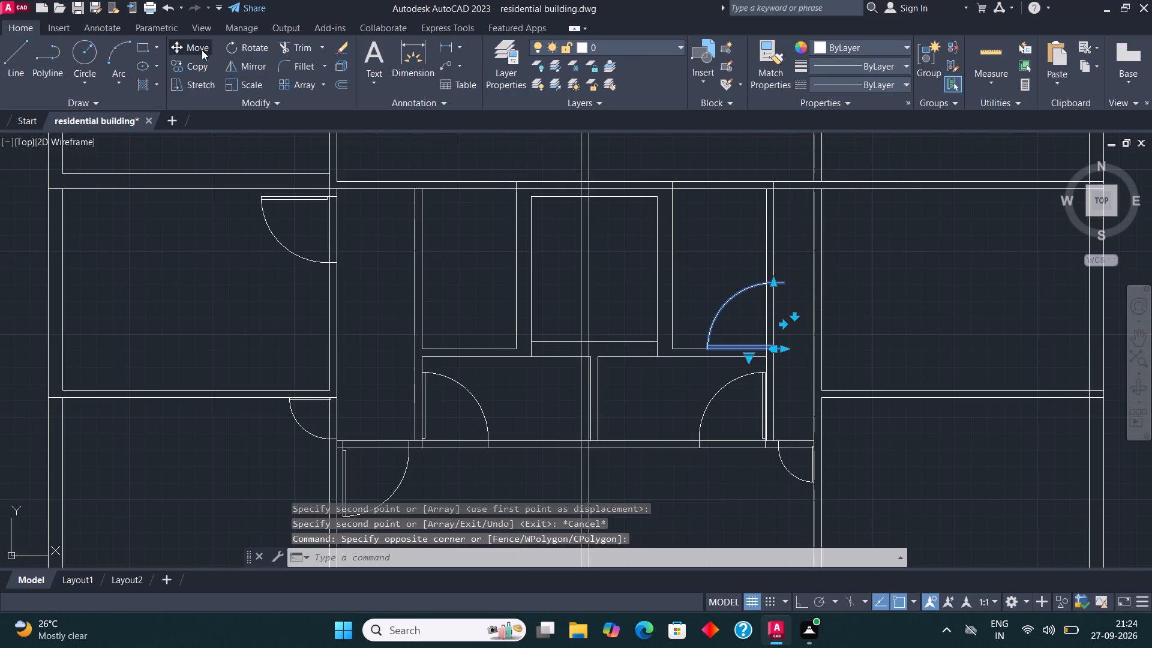
{"action": "scroll", "coordinate": [775, 336], "scroll_direction": "up", "scroll_amount": 3}
{"action": "left_click", "coordinate": [794, 371]}
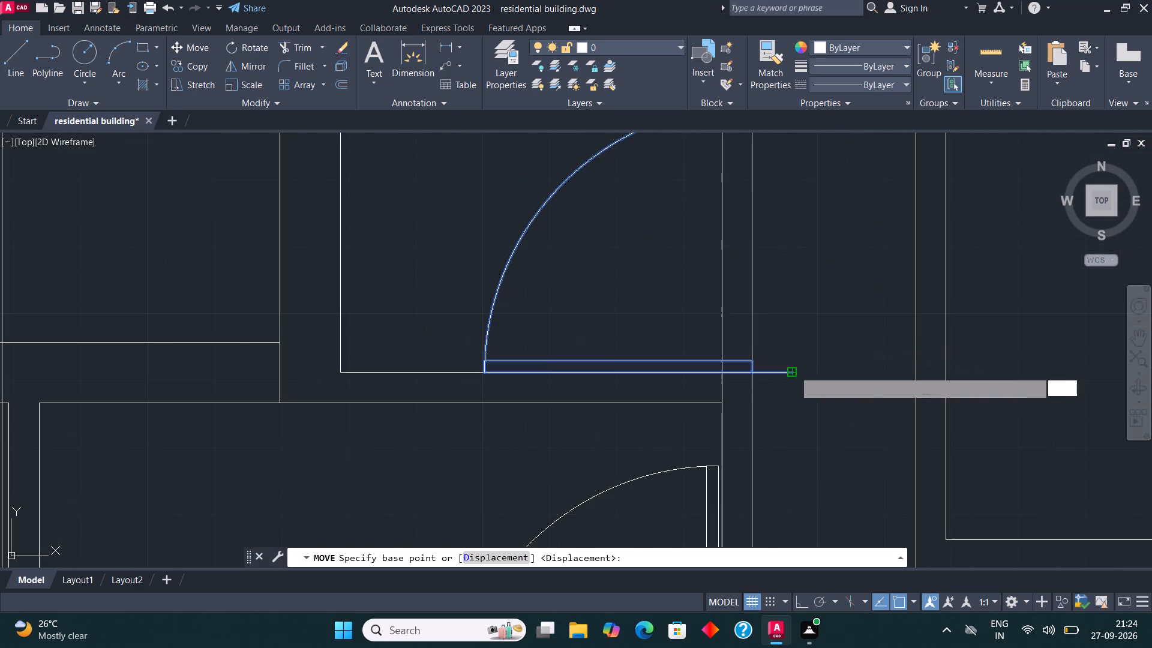
{"action": "left_click", "coordinate": [746, 361]}
Copy the lower-right door of the upper spare door set to the bottom-left corner of the narrow room left of the lower plan's core.
{"action": "scroll", "coordinate": [743, 362], "scroll_direction": "down", "scroll_amount": 3}
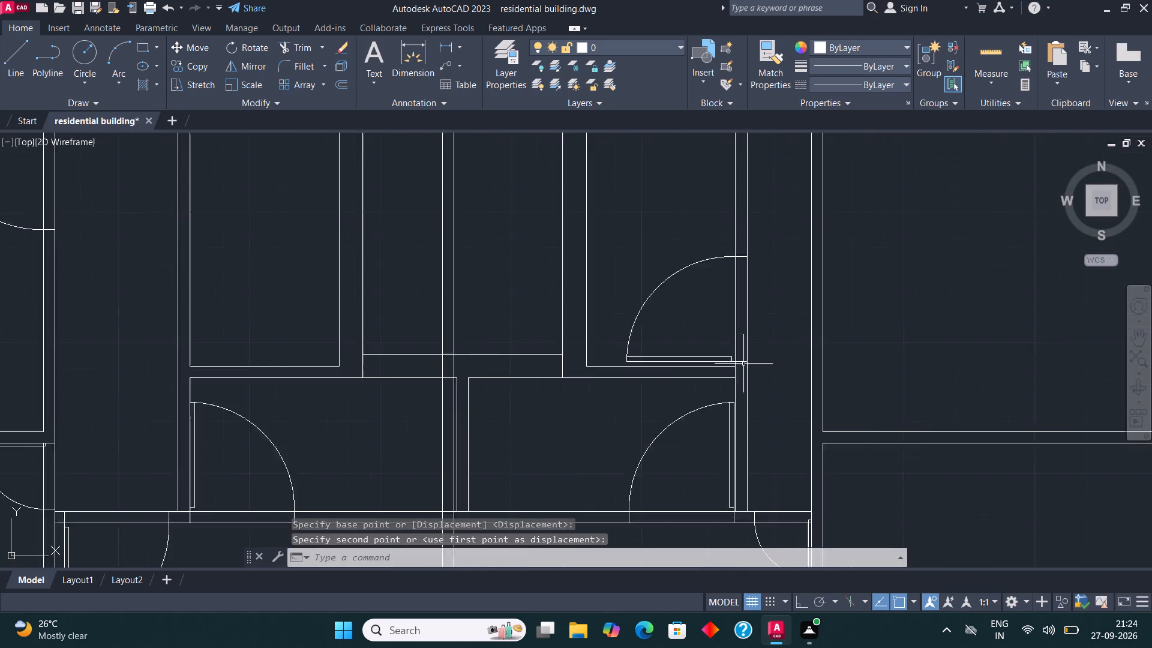
{"action": "scroll", "coordinate": [743, 374], "scroll_direction": "down", "scroll_amount": 3}
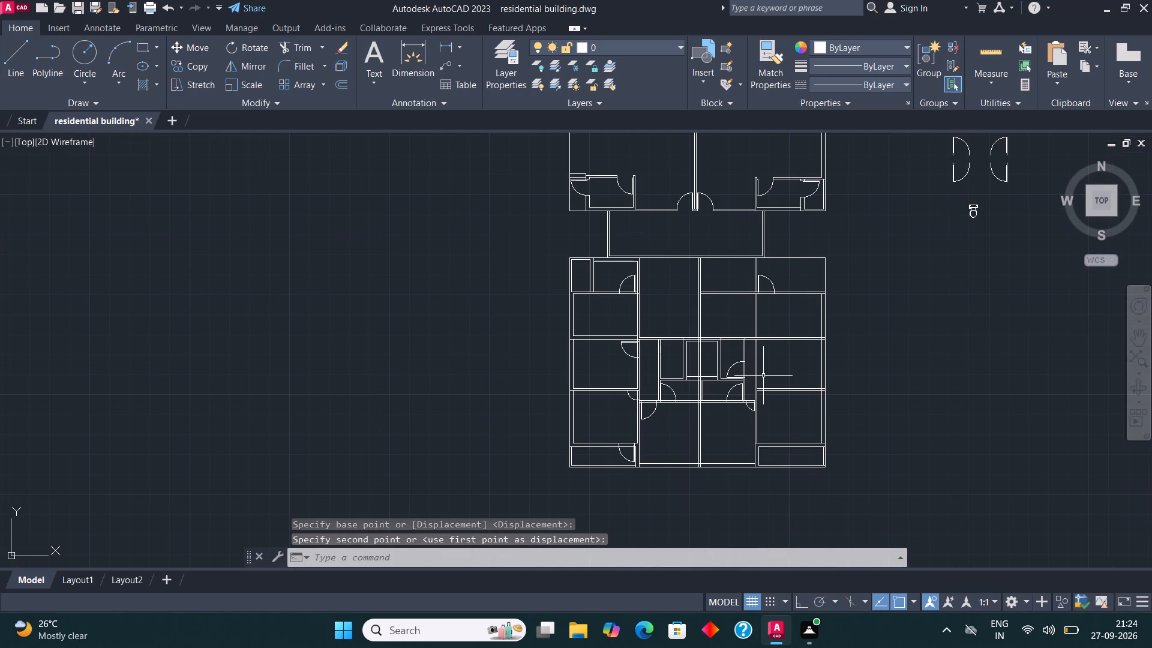
{"action": "scroll", "coordinate": [765, 380], "scroll_direction": "down", "scroll_amount": 2}
{"action": "scroll", "coordinate": [866, 242], "scroll_direction": "up", "scroll_amount": 2}
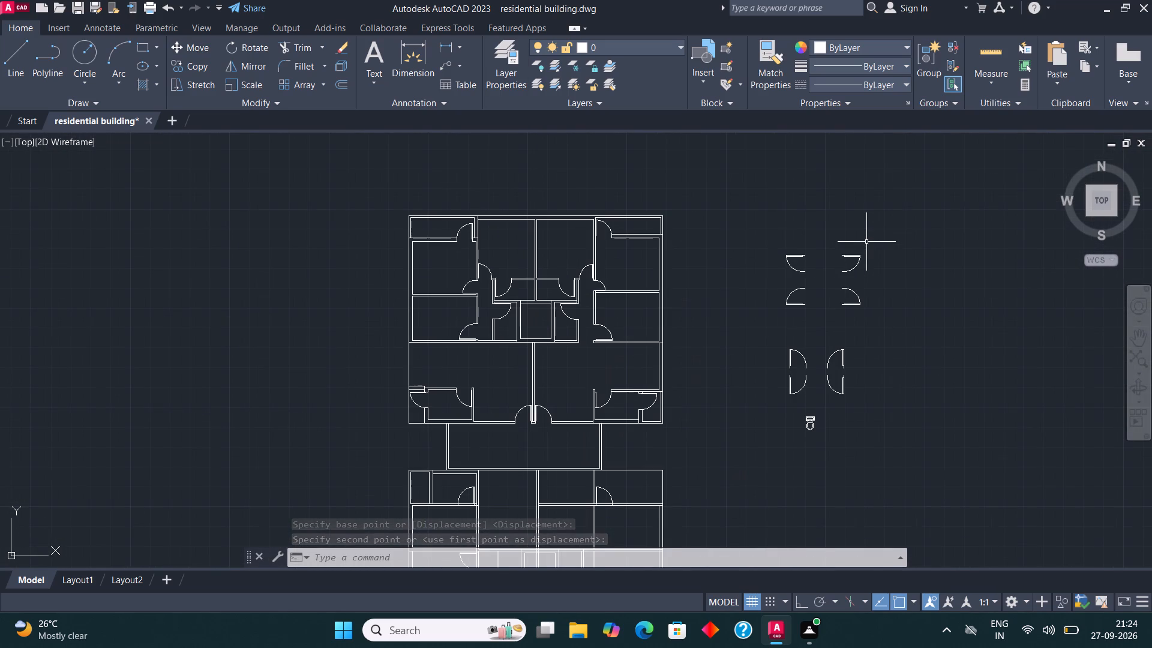
{"action": "left_click", "coordinate": [846, 304]}
{"action": "left_click", "coordinate": [197, 65]}
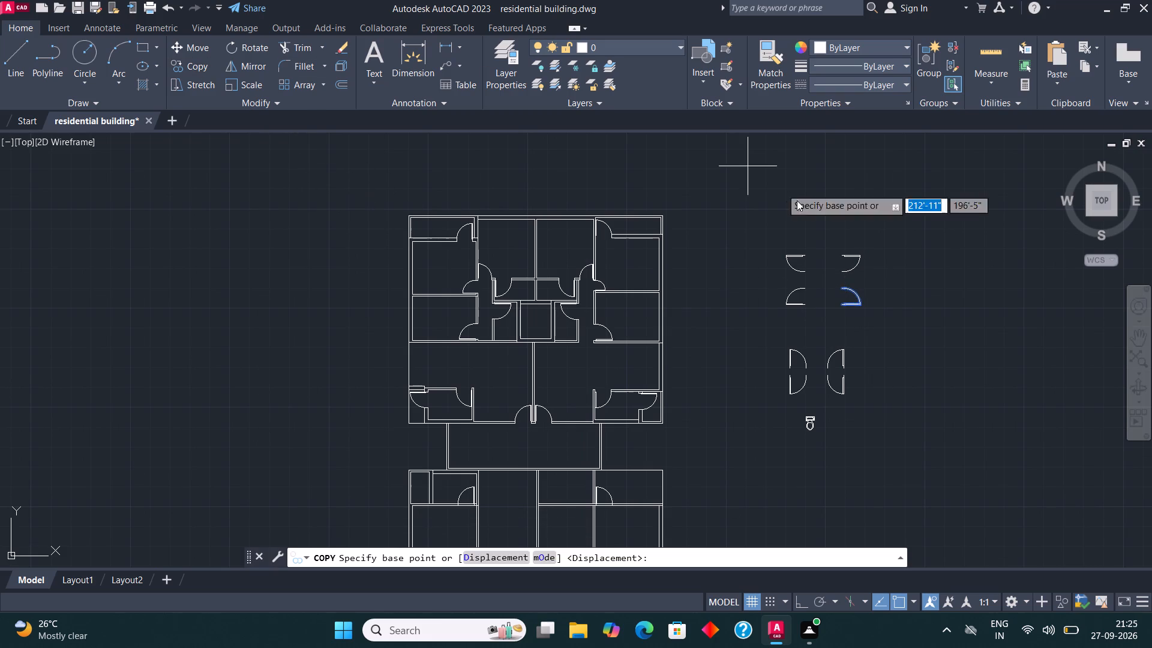
{"action": "left_click", "coordinate": [838, 302]}
{"action": "scroll", "coordinate": [880, 240], "scroll_direction": "down", "scroll_amount": 2}
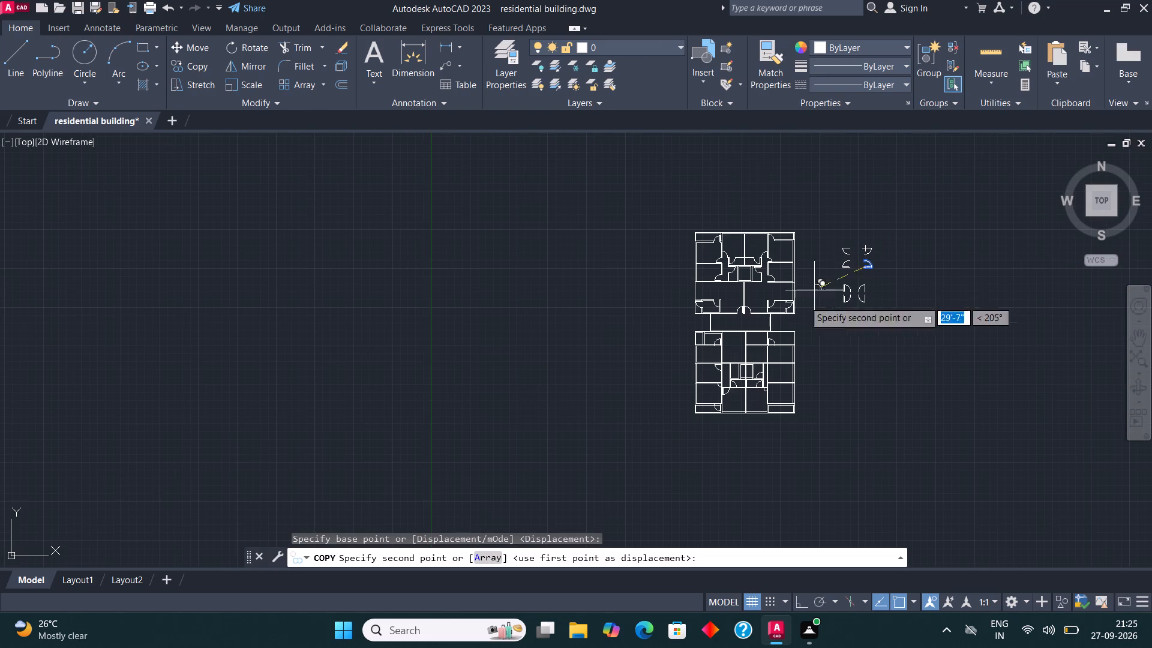
{"action": "scroll", "coordinate": [728, 376], "scroll_direction": "up", "scroll_amount": 6}
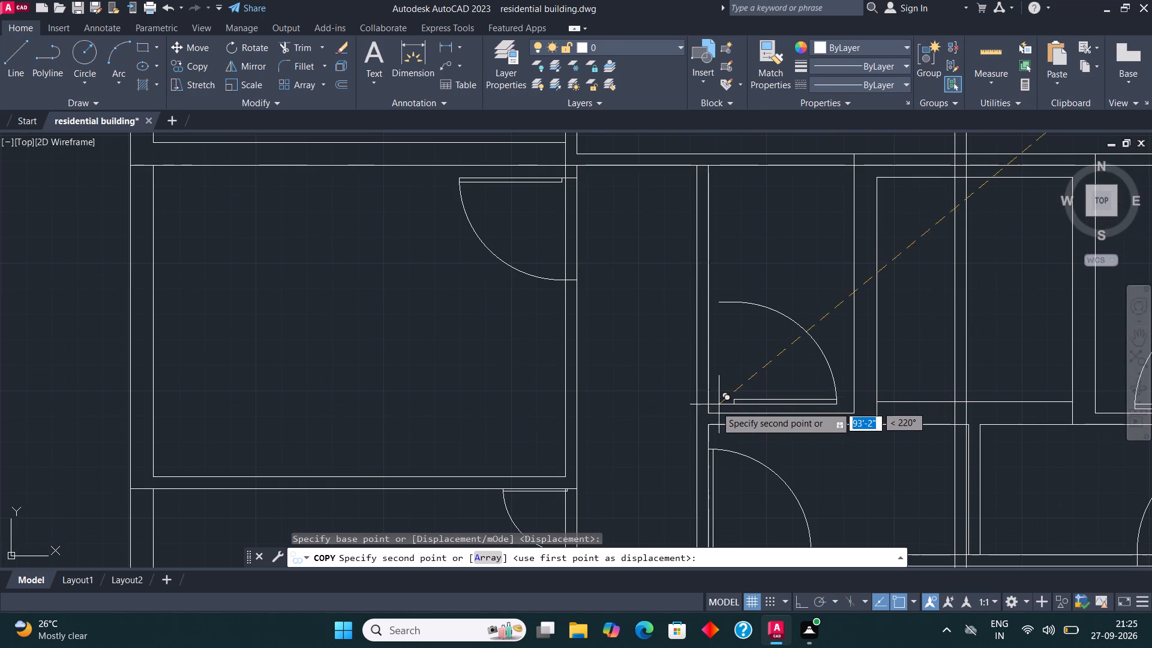
{"action": "left_click", "coordinate": [697, 400]}
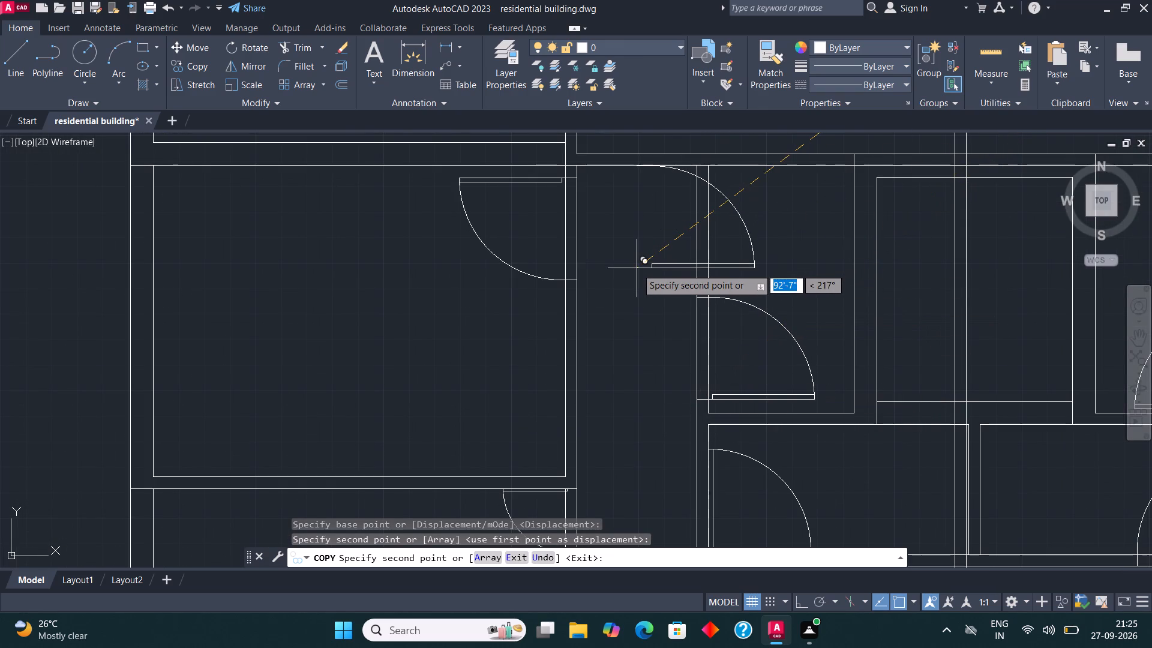
{"action": "scroll", "coordinate": [637, 268], "scroll_direction": "down", "scroll_amount": 3}
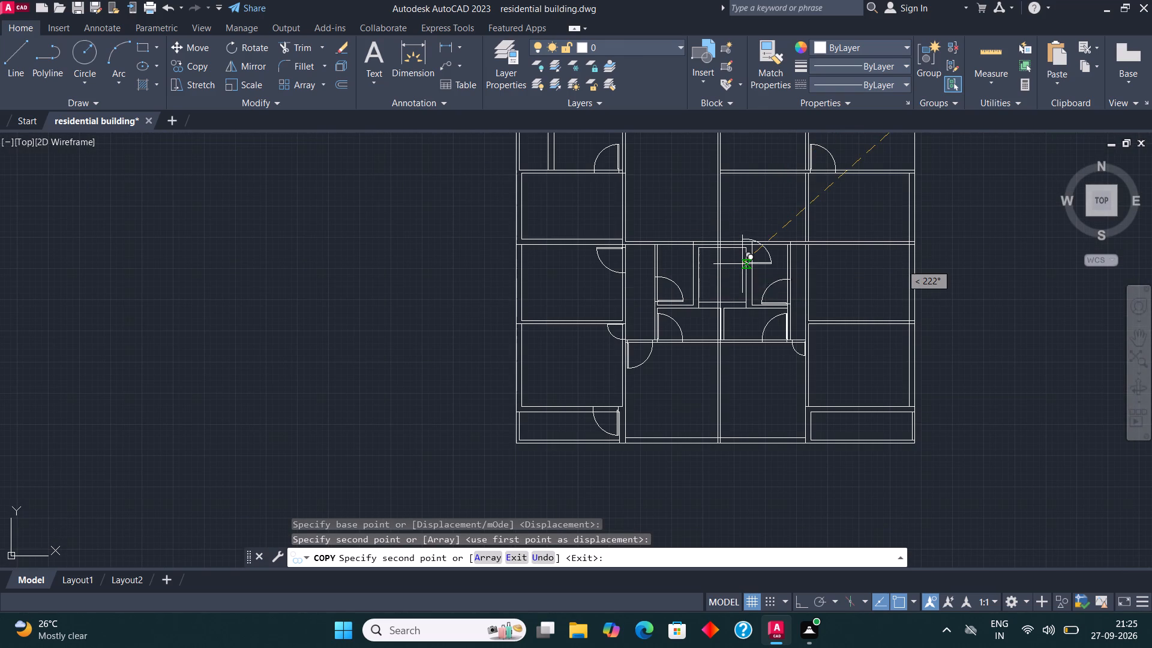
{"action": "key", "text": "Escape"}
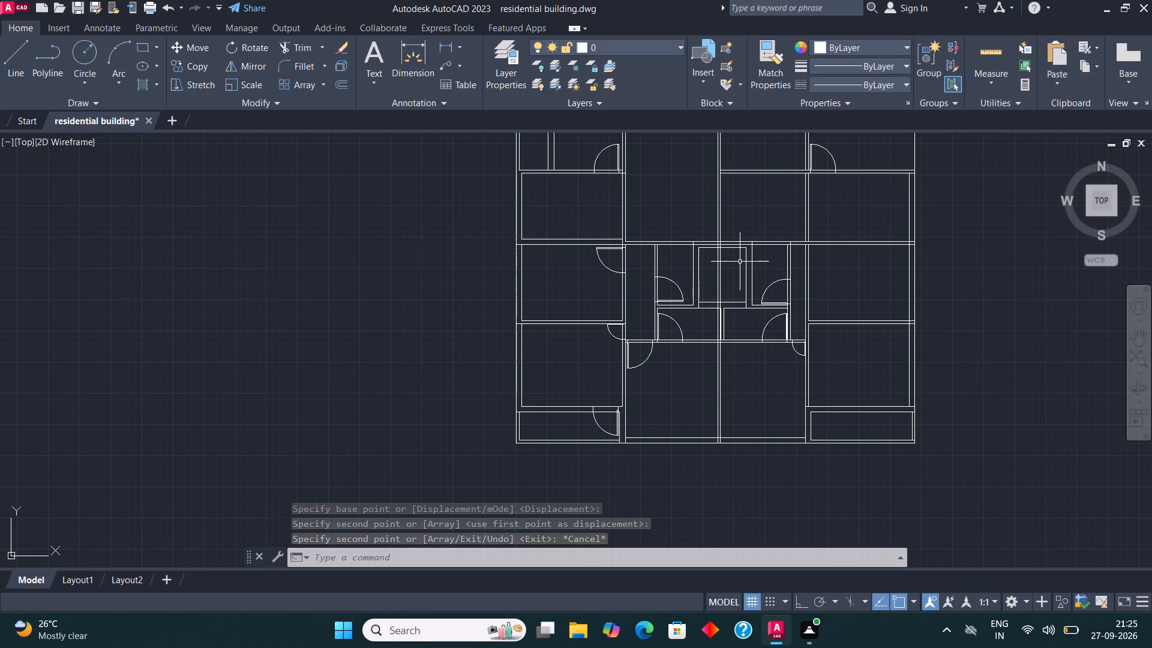
Copy the lower-left door of the lower spare door set to the lower plan's bottom-right strip room, on its top wall near the left corner.
{"action": "scroll", "coordinate": [743, 257], "scroll_direction": "down", "scroll_amount": 2}
{"action": "scroll", "coordinate": [744, 262], "scroll_direction": "up", "scroll_amount": 1}
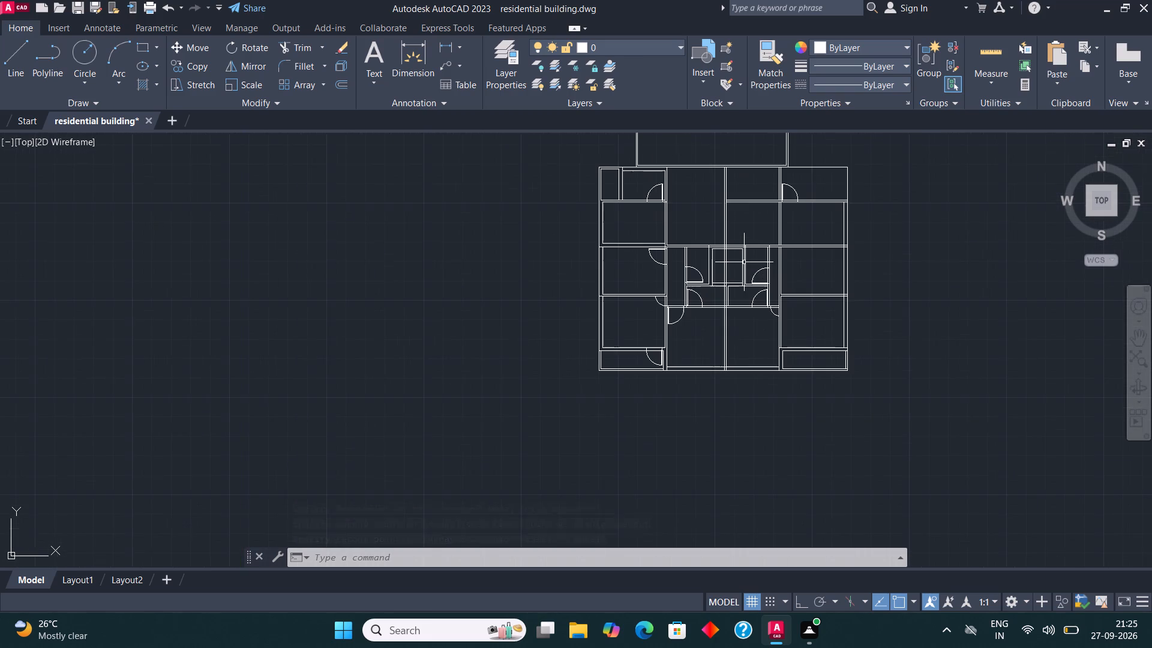
{"action": "scroll", "coordinate": [744, 262], "scroll_direction": "up", "scroll_amount": 1}
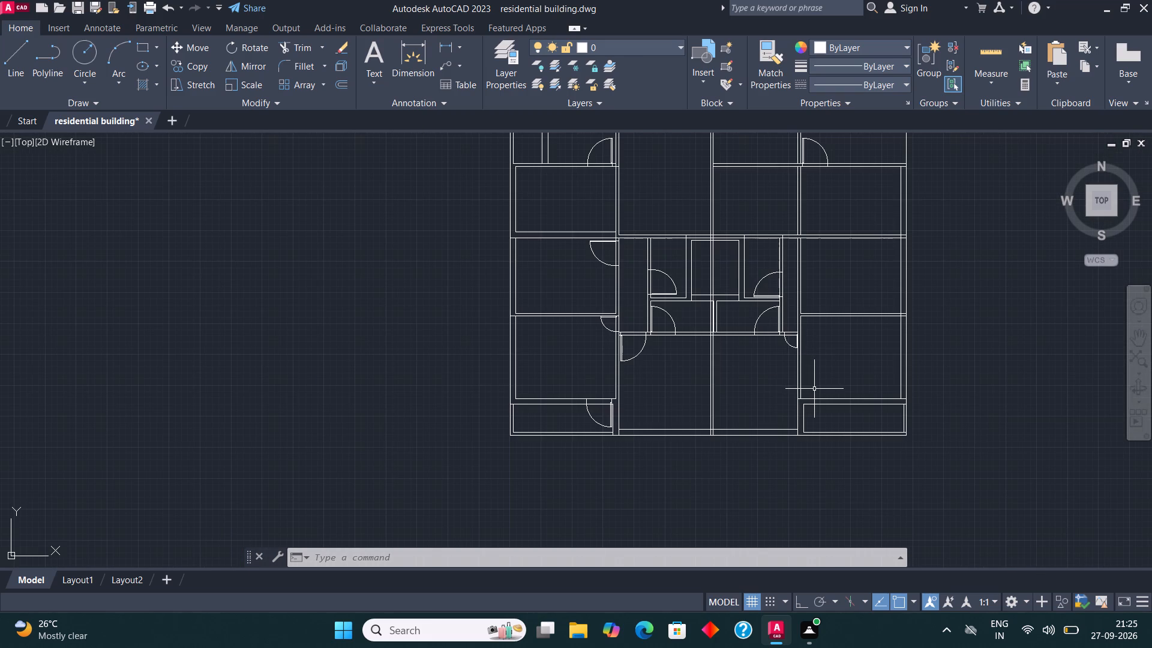
{"action": "scroll", "coordinate": [792, 390], "scroll_direction": "down", "scroll_amount": 2}
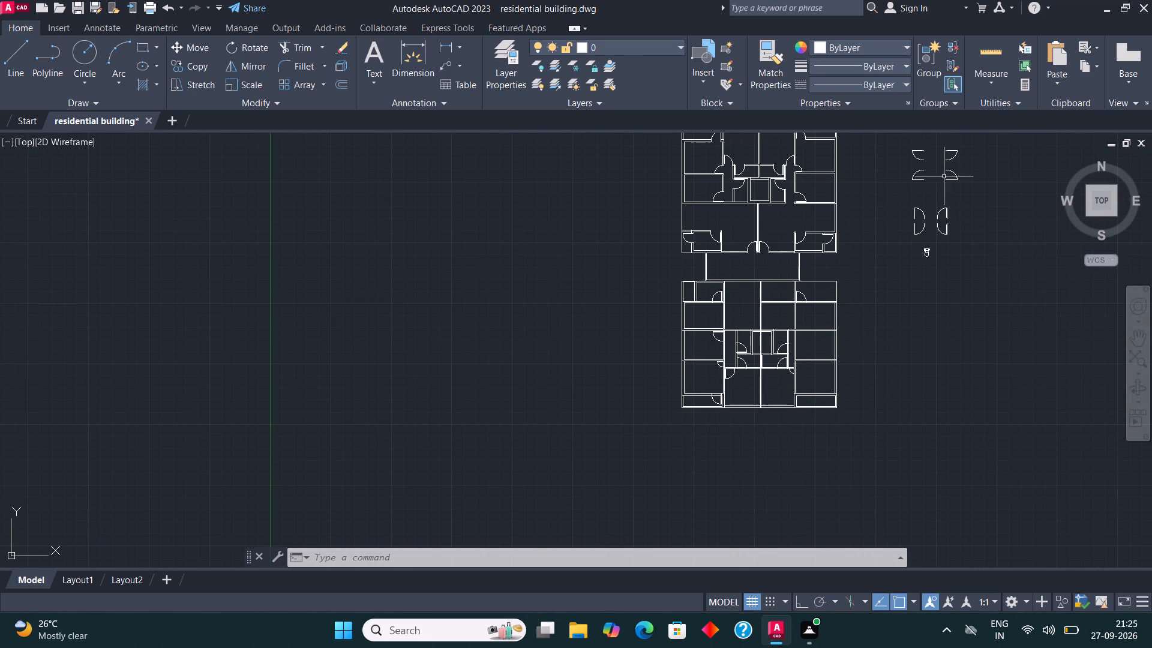
{"action": "scroll", "coordinate": [940, 187], "scroll_direction": "up", "scroll_amount": 1}
{"action": "left_click", "coordinate": [899, 254]}
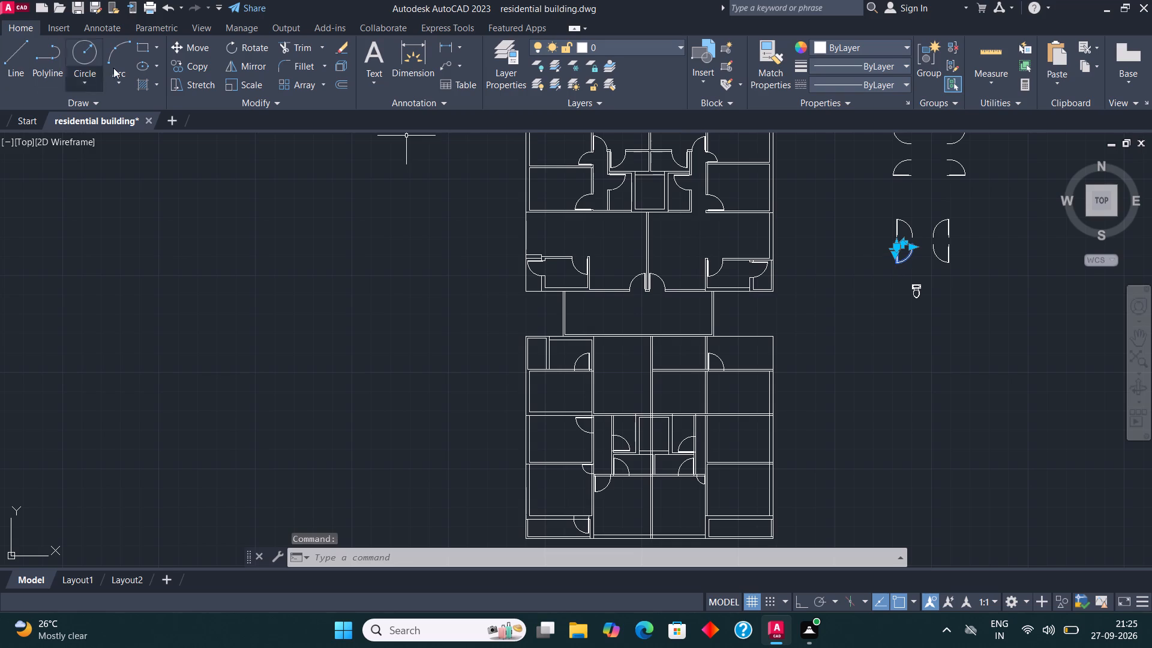
{"action": "left_click", "coordinate": [201, 67]}
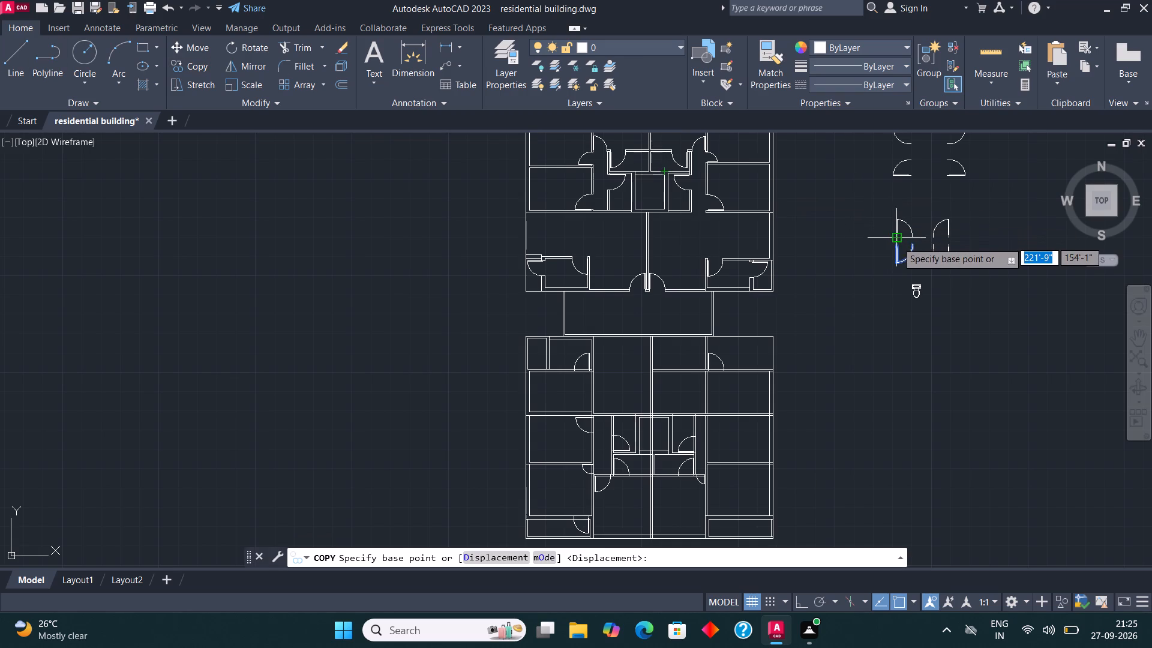
{"action": "left_click", "coordinate": [897, 245]}
{"action": "scroll", "coordinate": [901, 239], "scroll_direction": "down", "scroll_amount": 2}
{"action": "scroll", "coordinate": [832, 341], "scroll_direction": "up", "scroll_amount": 4}
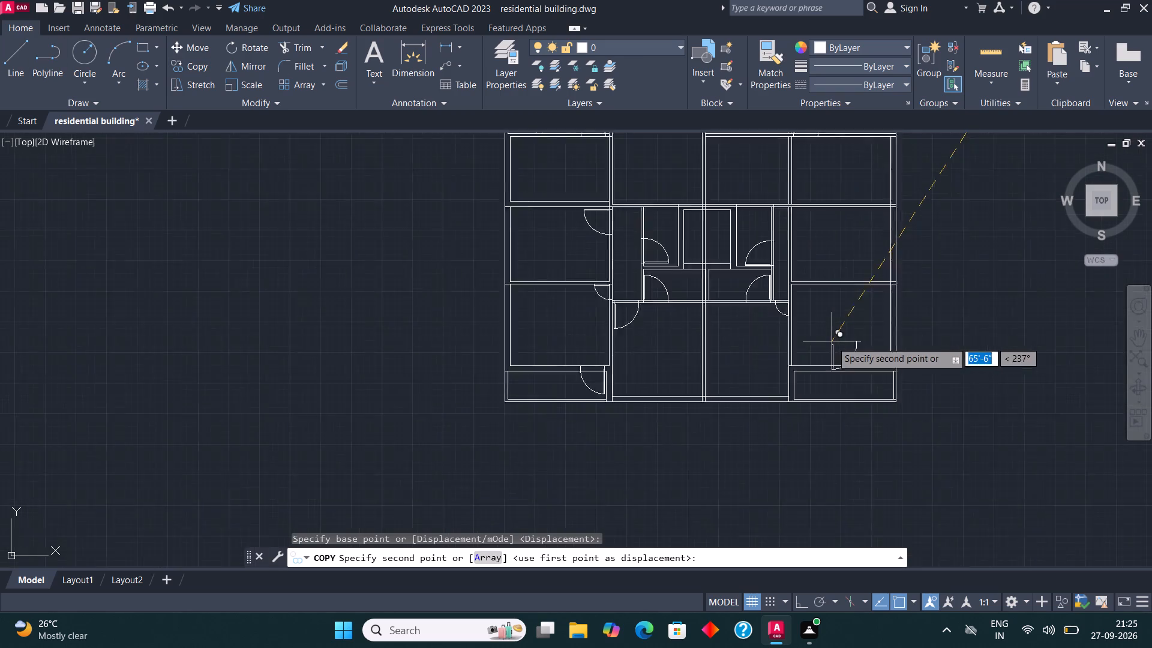
{"action": "scroll", "coordinate": [790, 396], "scroll_direction": "up", "scroll_amount": 3}
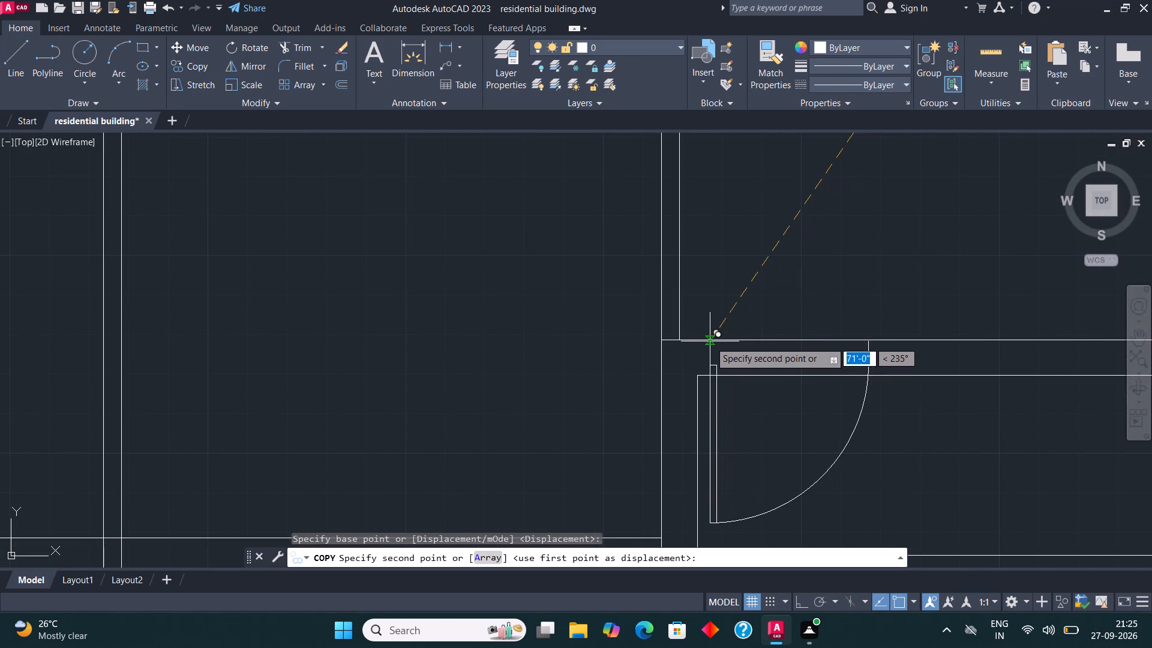
{"action": "left_click", "coordinate": [710, 341]}
{"action": "scroll", "coordinate": [746, 305], "scroll_direction": "down", "scroll_amount": 1}
{"action": "key", "text": "Escape"}
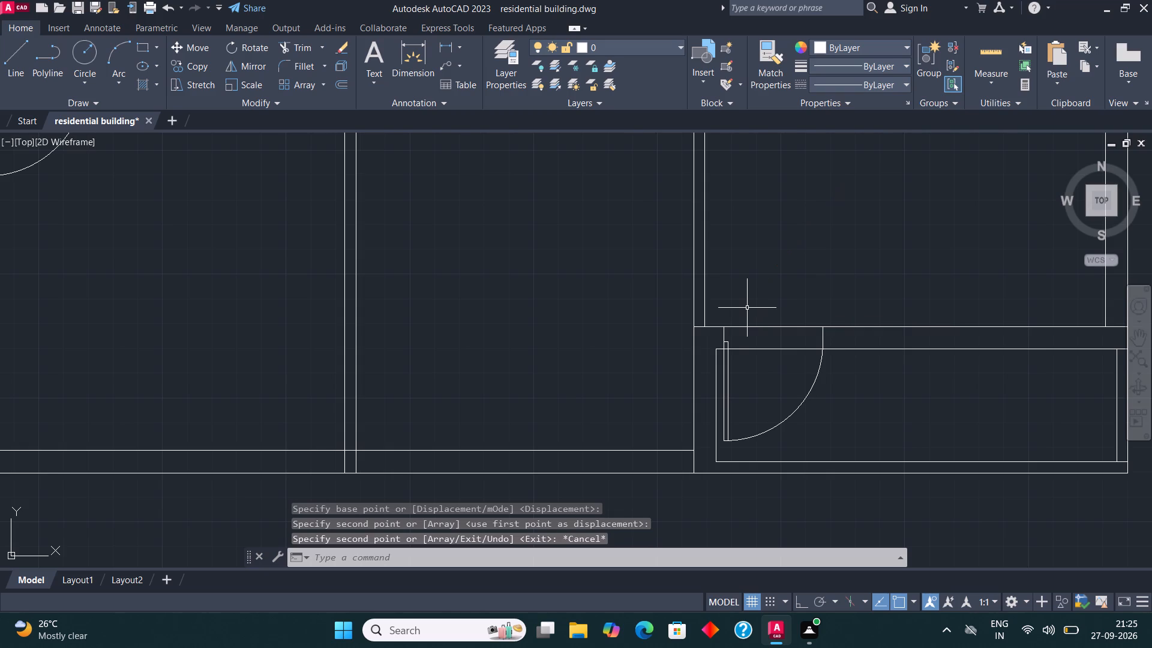
With Ortho on, mirror the small door of the lower plan's lower-left room across a vertical line on the middle wall, keeping the original.
{"action": "scroll", "coordinate": [744, 329], "scroll_direction": "down", "scroll_amount": 2}
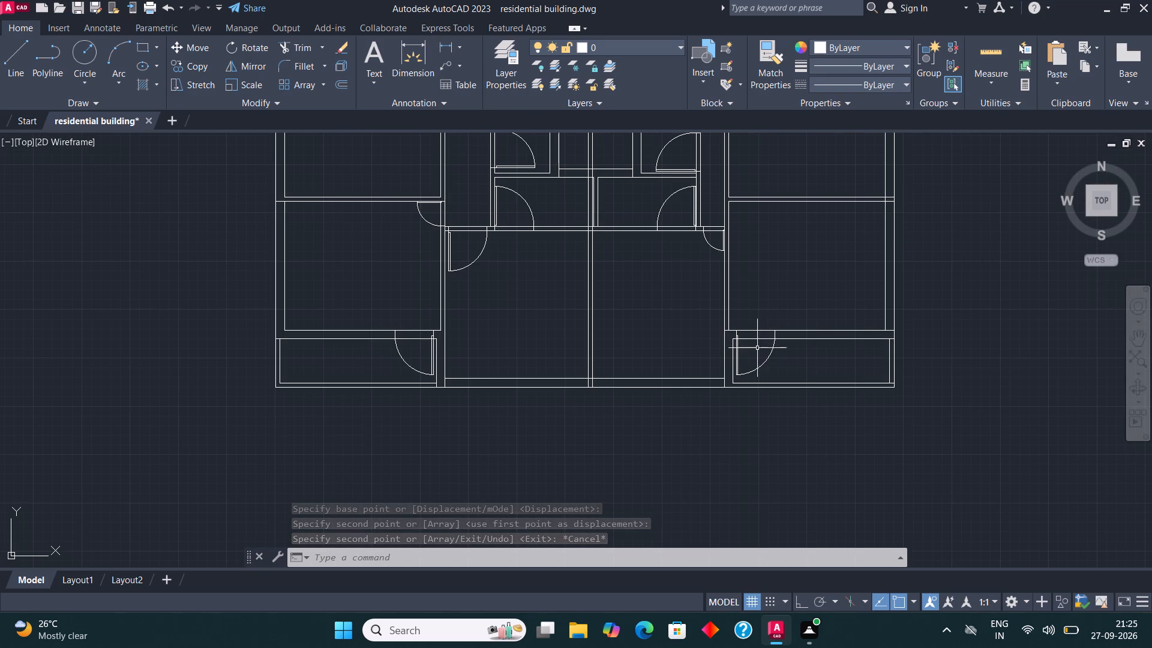
{"action": "scroll", "coordinate": [752, 393], "scroll_direction": "down", "scroll_amount": 1}
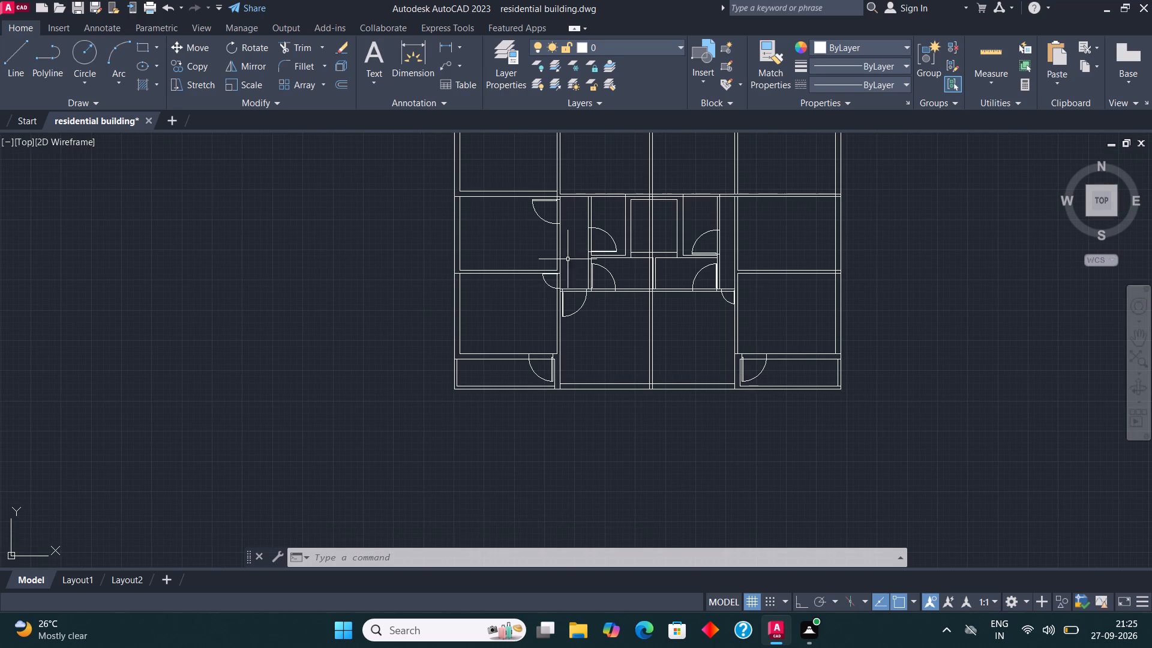
{"action": "scroll", "coordinate": [541, 274], "scroll_direction": "up", "scroll_amount": 2}
{"action": "left_click", "coordinate": [545, 293]}
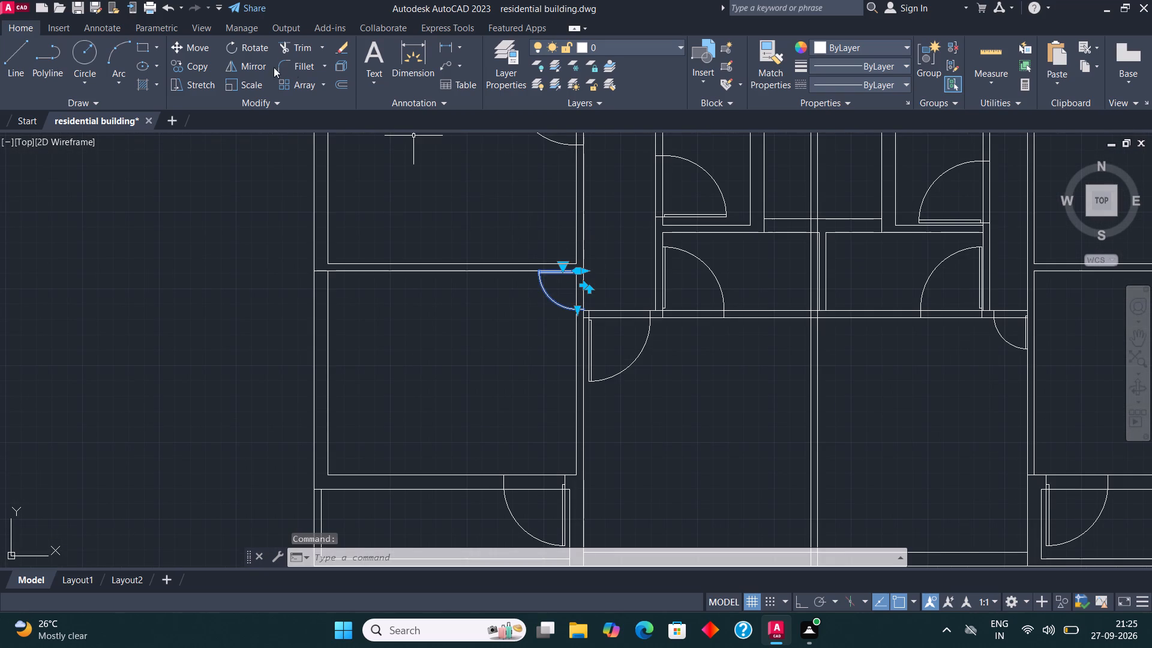
{"action": "left_click", "coordinate": [256, 67]}
{"action": "scroll", "coordinate": [797, 389], "scroll_direction": "down", "scroll_amount": 1}
{"action": "scroll", "coordinate": [832, 343], "scroll_direction": "down", "scroll_amount": 2}
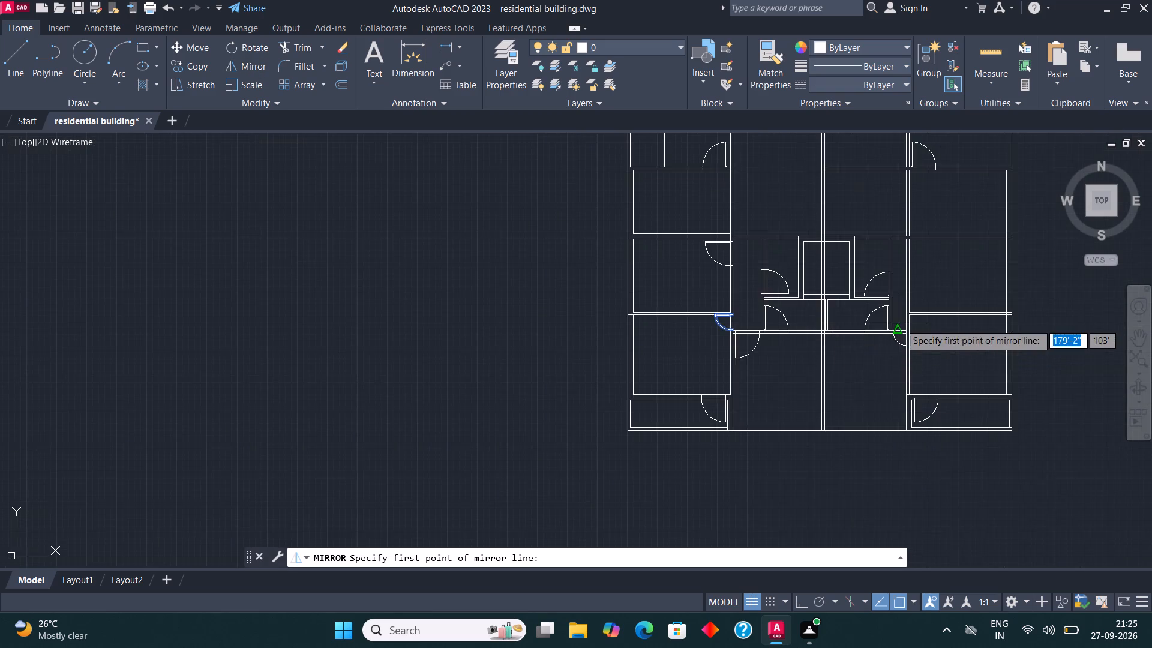
{"action": "scroll", "coordinate": [900, 323], "scroll_direction": "up", "scroll_amount": 2}
{"action": "left_click", "coordinate": [699, 327]}
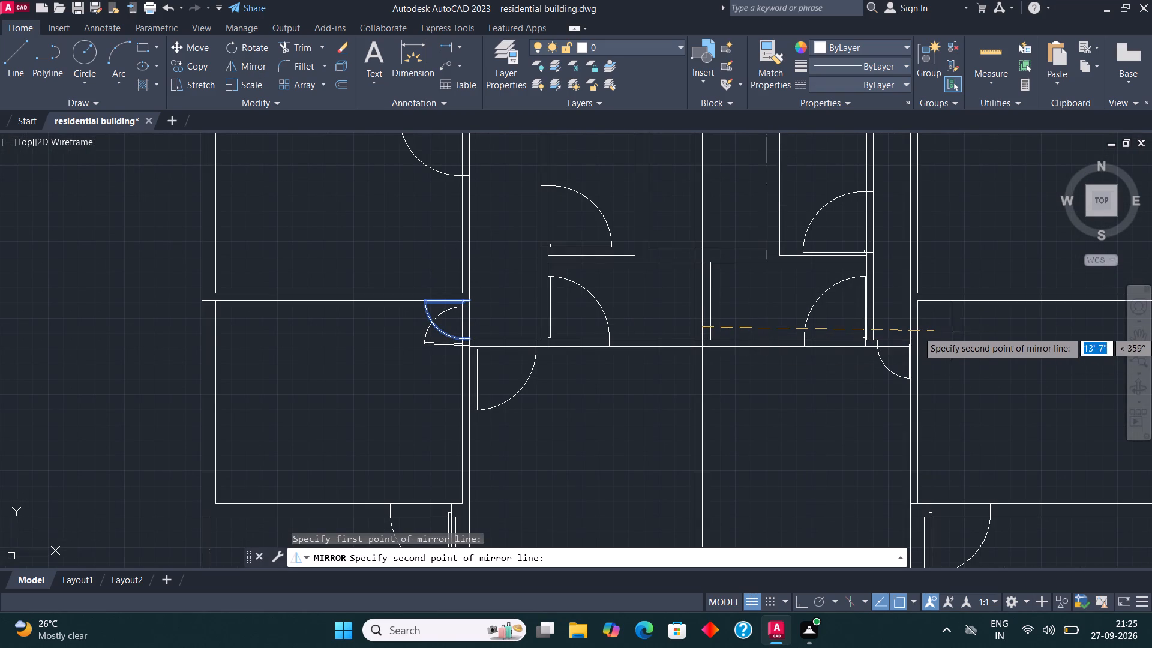
{"action": "key", "text": "F8"}
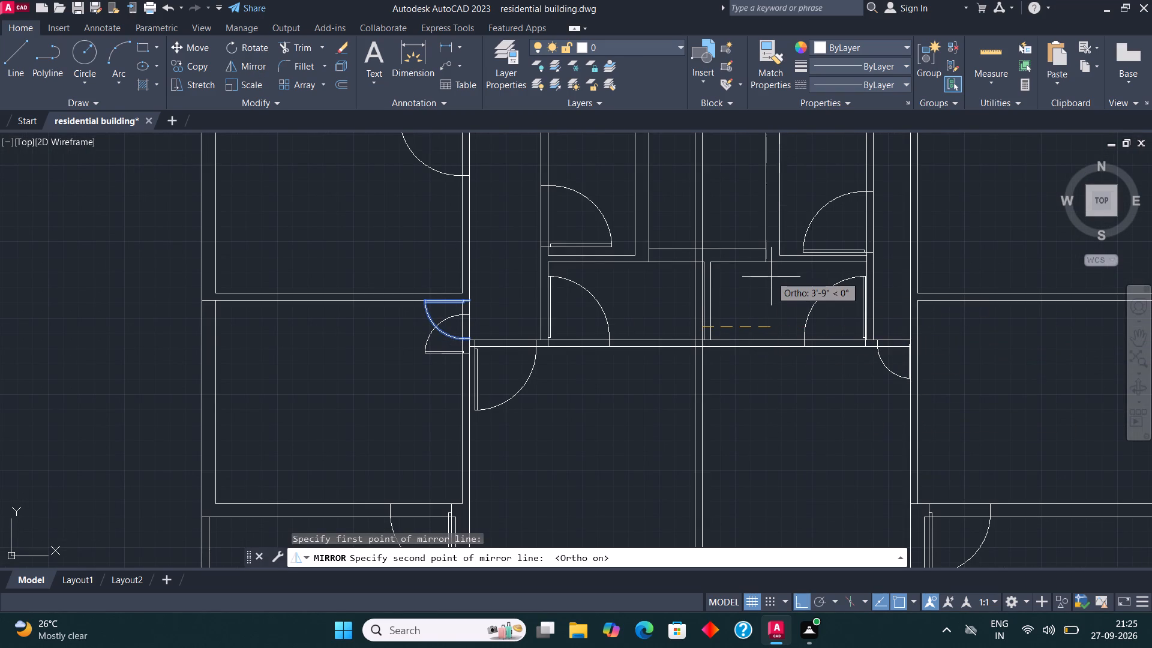
{"action": "left_click", "coordinate": [757, 163]}
{"action": "left_click_drag", "start_coordinate": [792, 215], "coordinate": [757, 163]}
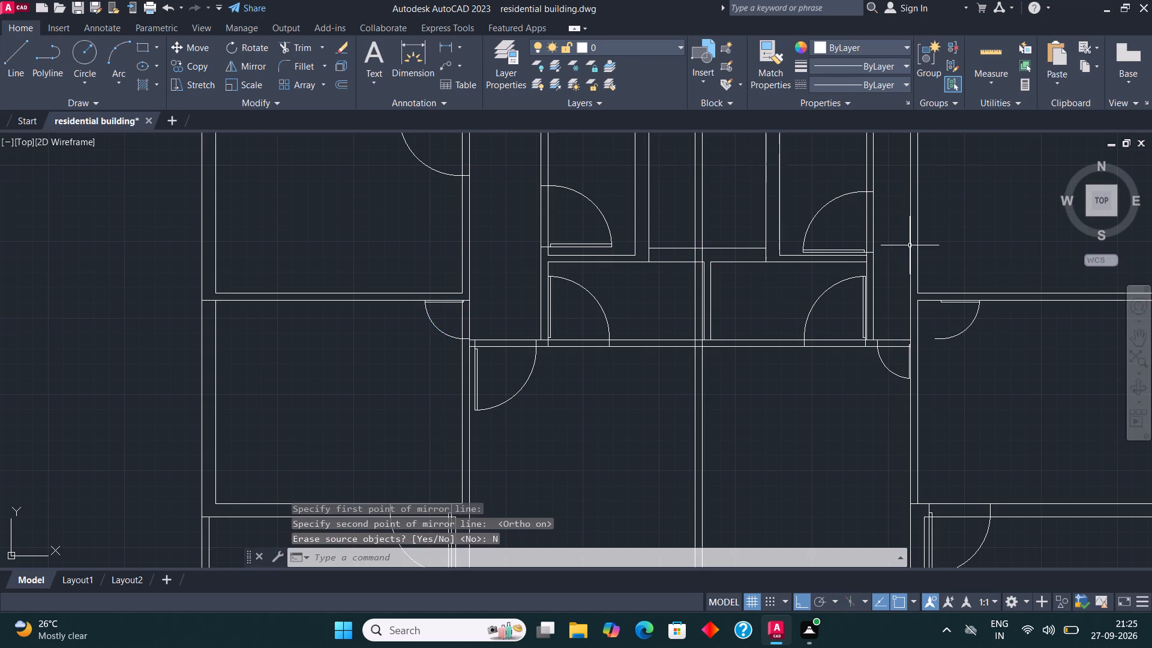
Move the mirrored door horizontally to the left wall of the lower plan's lower-right room, using its hinge-side end as base point.
{"action": "scroll", "coordinate": [960, 313], "scroll_direction": "up", "scroll_amount": 2}
{"action": "left_click", "coordinate": [941, 289]}
{"action": "left_click", "coordinate": [931, 284]}
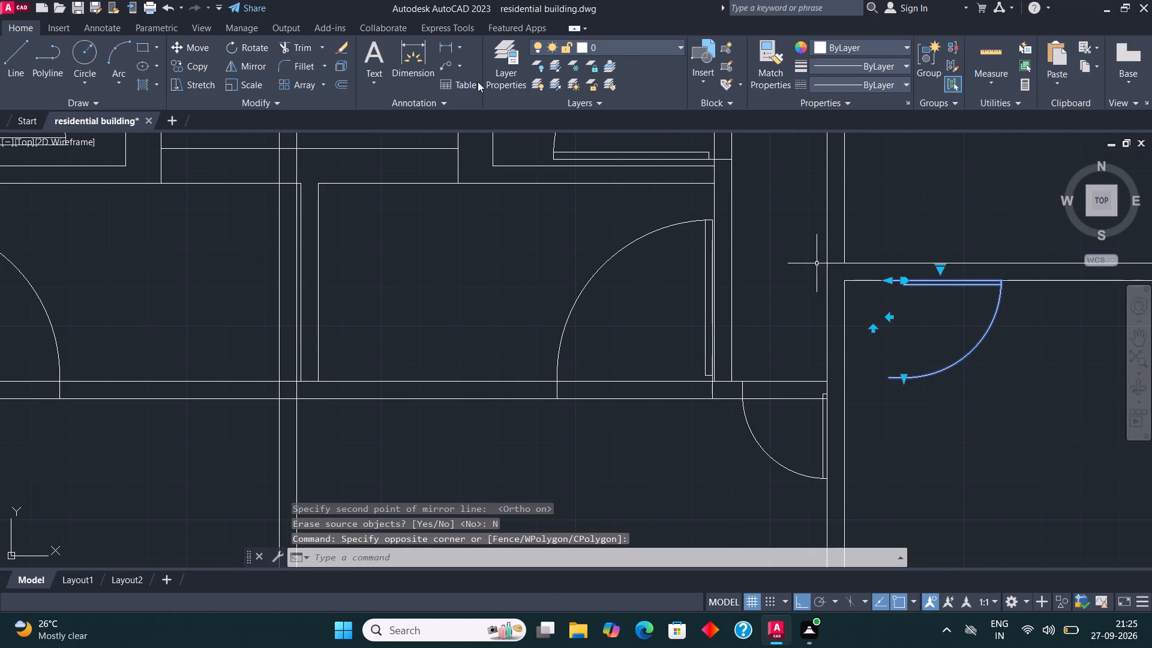
{"action": "left_click", "coordinate": [193, 52]}
{"action": "scroll", "coordinate": [877, 320], "scroll_direction": "up", "scroll_amount": 2}
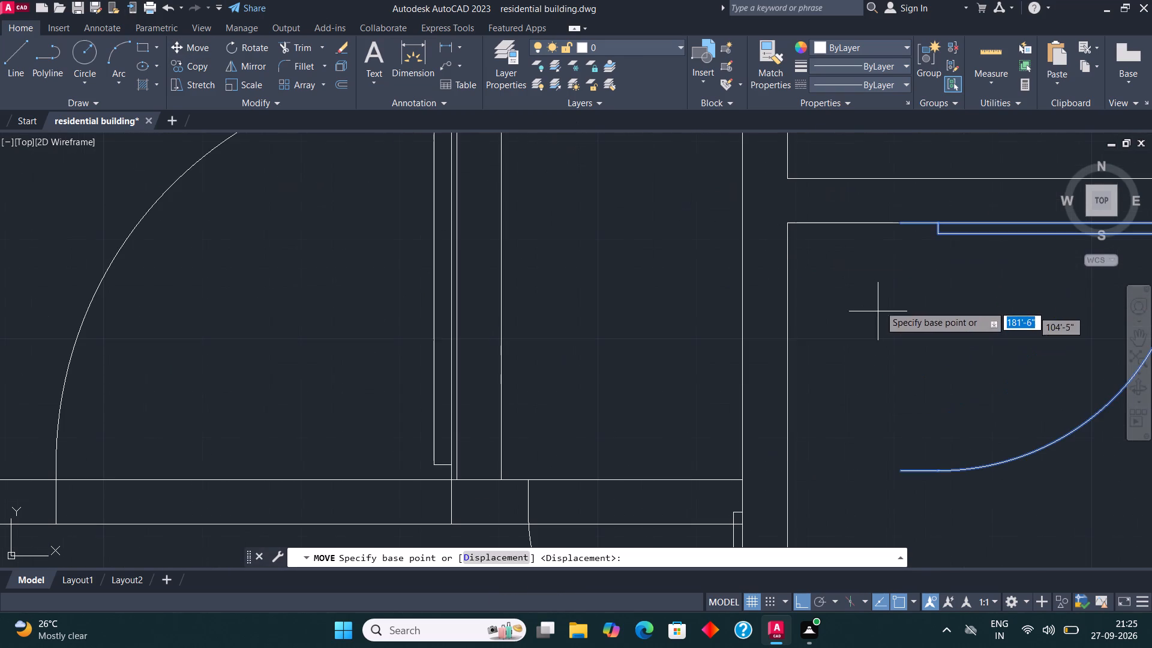
{"action": "left_click", "coordinate": [898, 225]}
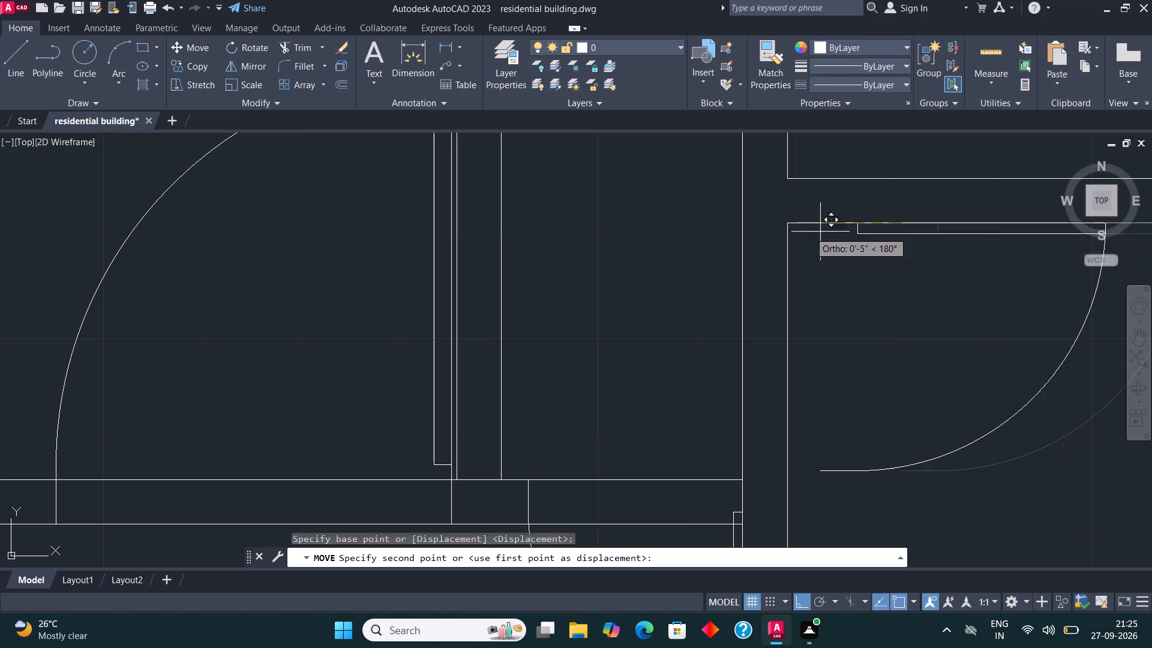
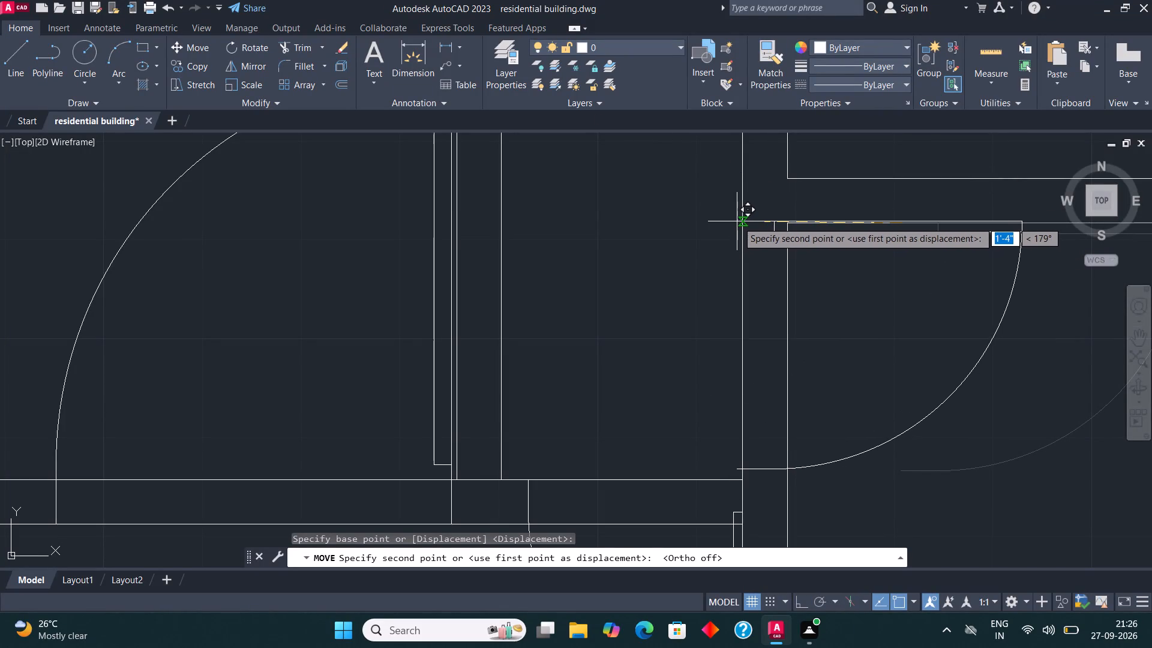
Place the mirrored small door on the left wall of the lower plan's lower-right room, against the room's top wall.
{"action": "left_click", "coordinate": [741, 224]}
{"action": "scroll", "coordinate": [595, 232], "scroll_direction": "down", "scroll_amount": 2}
{"action": "scroll", "coordinate": [725, 227], "scroll_direction": "up", "scroll_amount": 4}
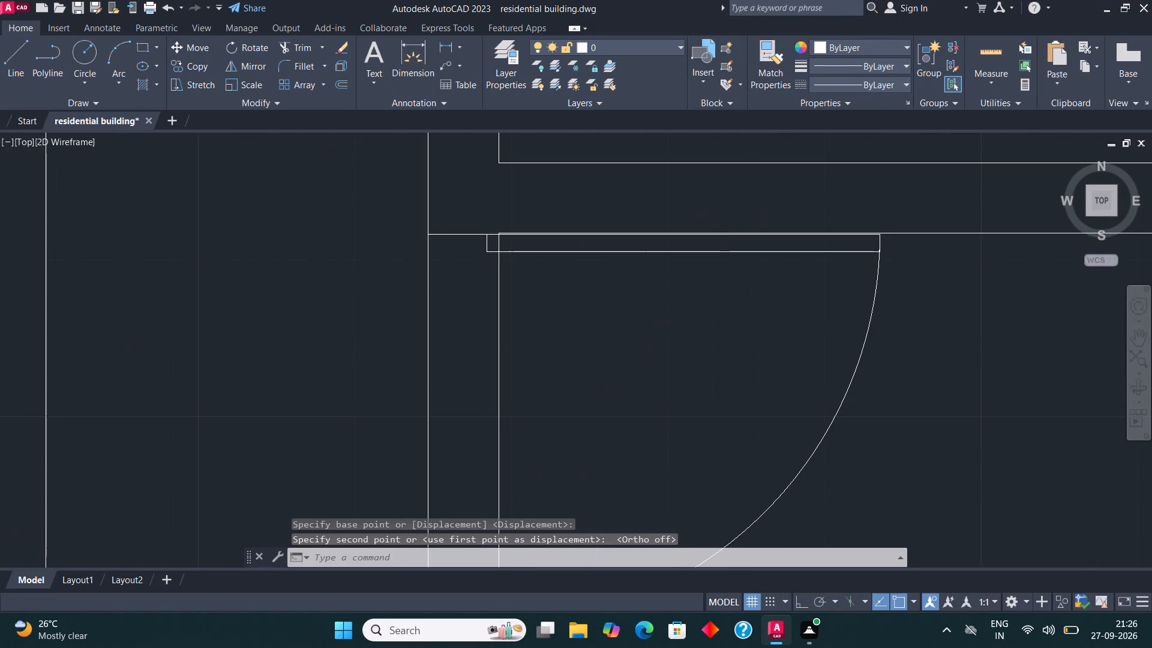
{"action": "scroll", "coordinate": [722, 229], "scroll_direction": "down", "scroll_amount": 3}
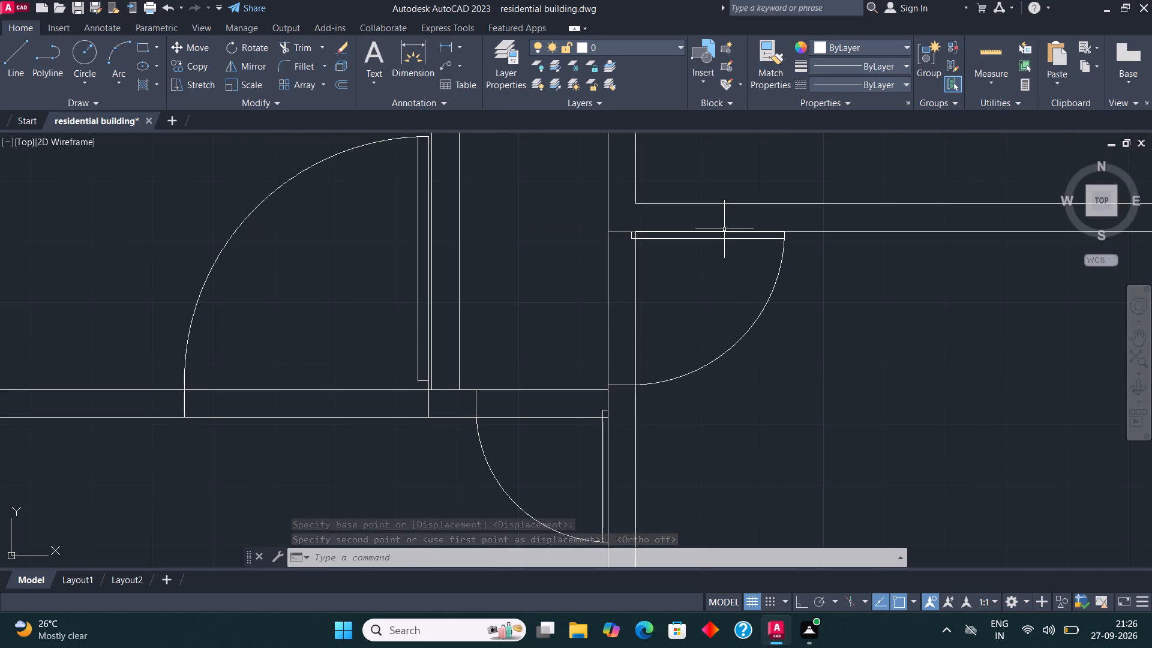
Copy the upper-right door of the upper spare door set to the left wall of the lower plan's middle-right room, near its top corner.
{"action": "scroll", "coordinate": [727, 240], "scroll_direction": "down", "scroll_amount": 3}
{"action": "scroll", "coordinate": [747, 314], "scroll_direction": "down", "scroll_amount": 2}
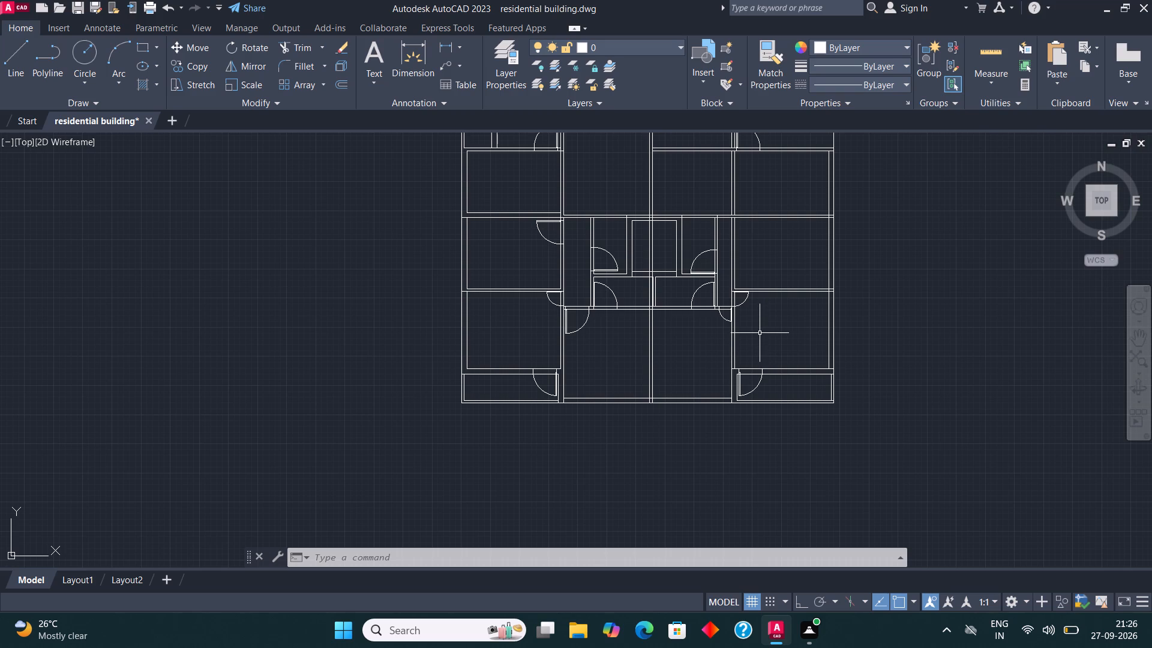
{"action": "scroll", "coordinate": [752, 379], "scroll_direction": "down", "scroll_amount": 1}
{"action": "scroll", "coordinate": [760, 267], "scroll_direction": "up", "scroll_amount": 1}
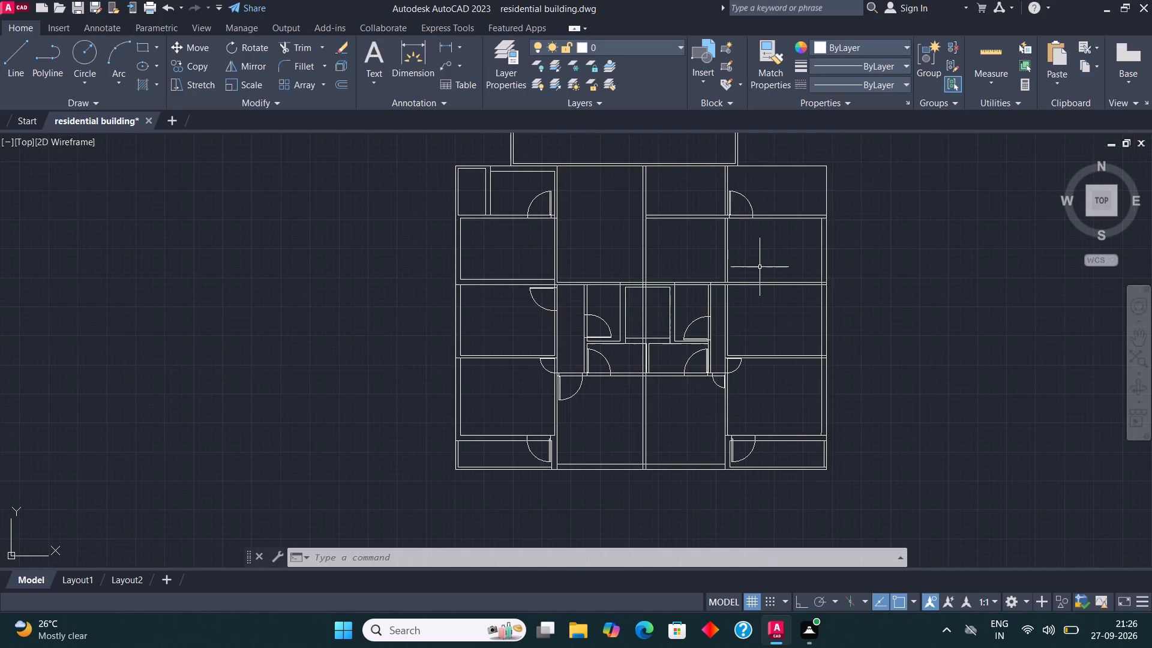
{"action": "scroll", "coordinate": [760, 267], "scroll_direction": "up", "scroll_amount": 1}
{"action": "scroll", "coordinate": [757, 287], "scroll_direction": "down", "scroll_amount": 3}
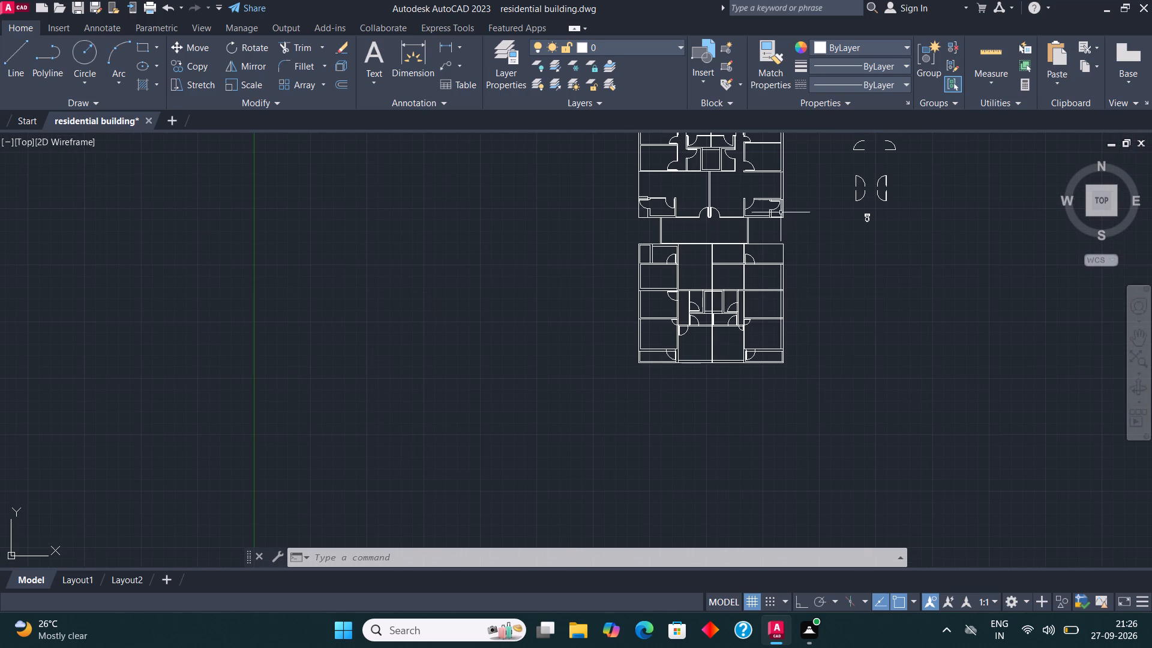
{"action": "scroll", "coordinate": [897, 216], "scroll_direction": "down", "scroll_amount": 1}
{"action": "scroll", "coordinate": [895, 155], "scroll_direction": "up", "scroll_amount": 2}
{"action": "left_click", "coordinate": [880, 163]}
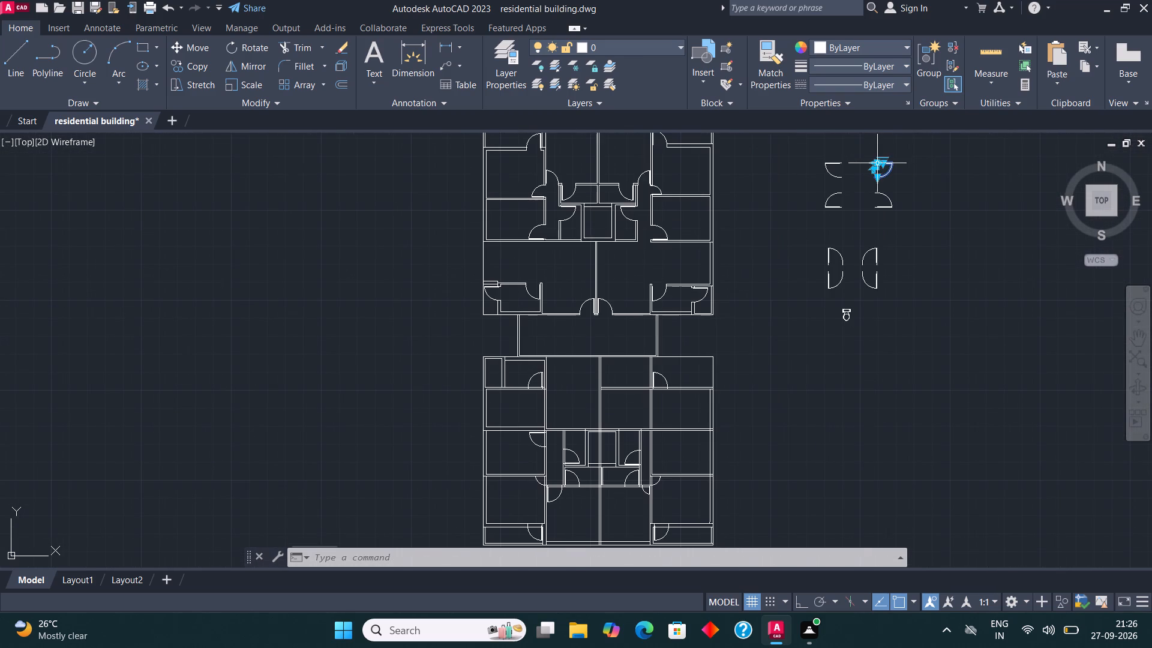
{"action": "left_click", "coordinate": [190, 63]}
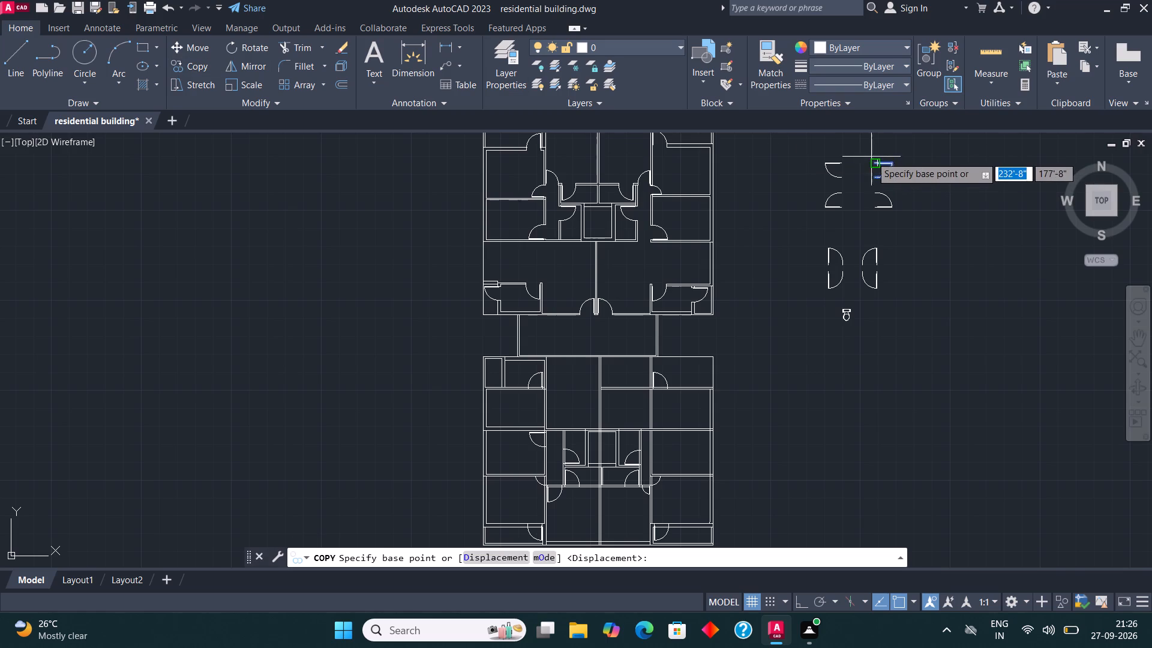
{"action": "left_click", "coordinate": [871, 161]}
{"action": "scroll", "coordinate": [874, 165], "scroll_direction": "down", "scroll_amount": 1}
{"action": "scroll", "coordinate": [710, 332], "scroll_direction": "up", "scroll_amount": 3}
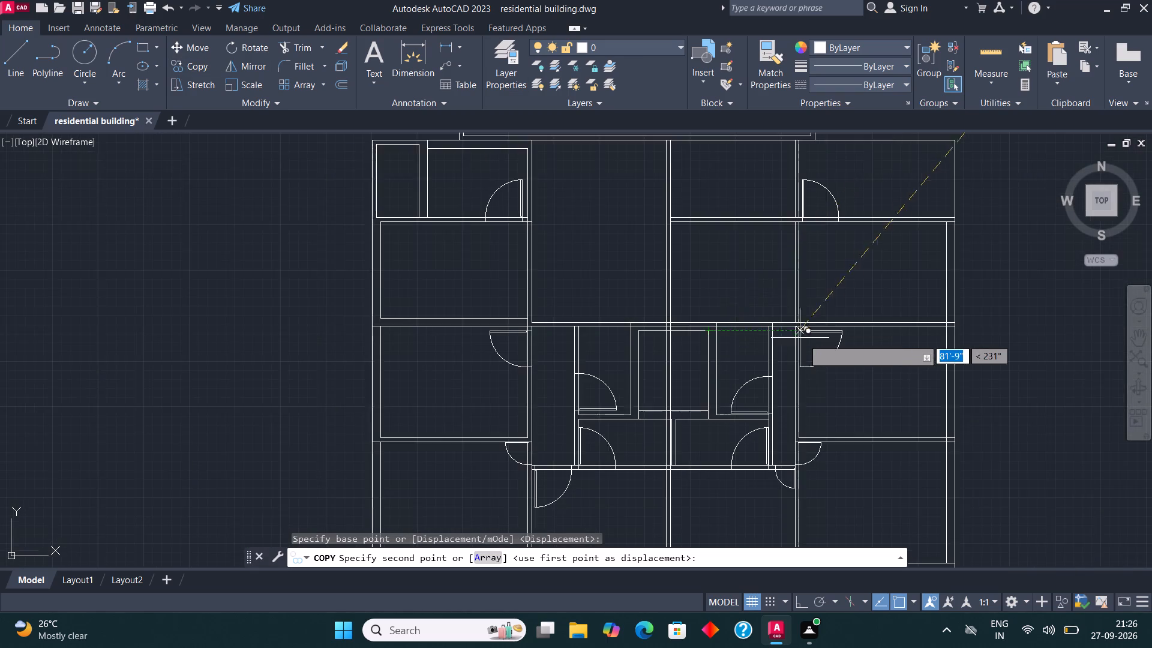
{"action": "scroll", "coordinate": [803, 339], "scroll_direction": "up", "scroll_amount": 2}
{"action": "left_click", "coordinate": [776, 320]}
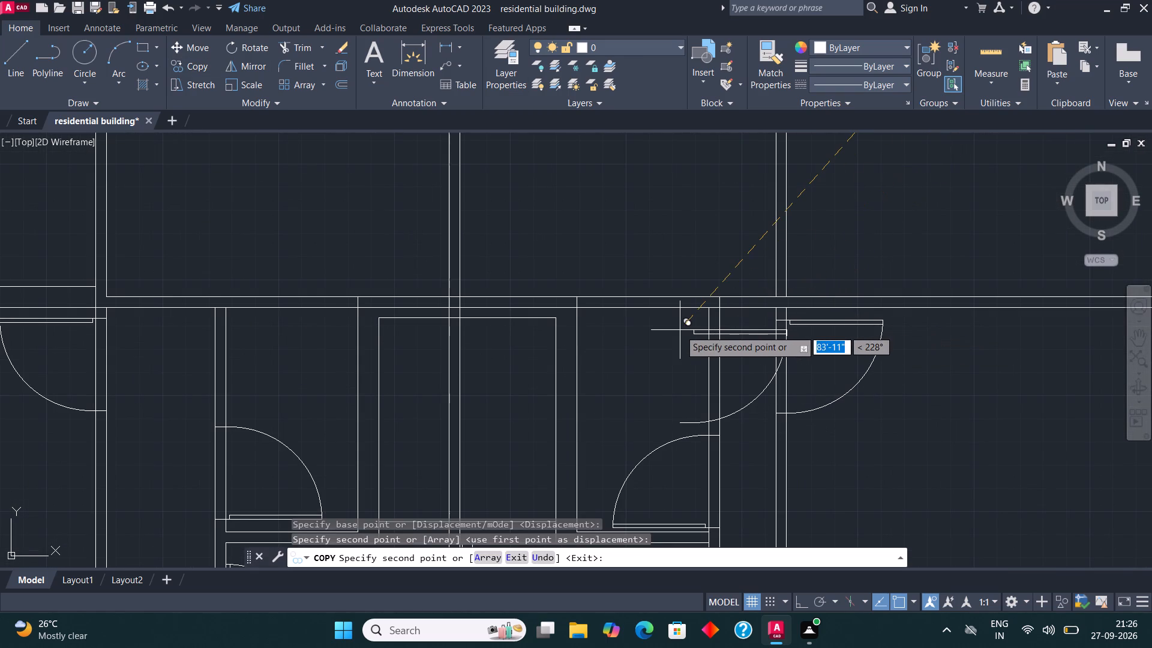
{"action": "scroll", "coordinate": [656, 388], "scroll_direction": "down", "scroll_amount": 3}
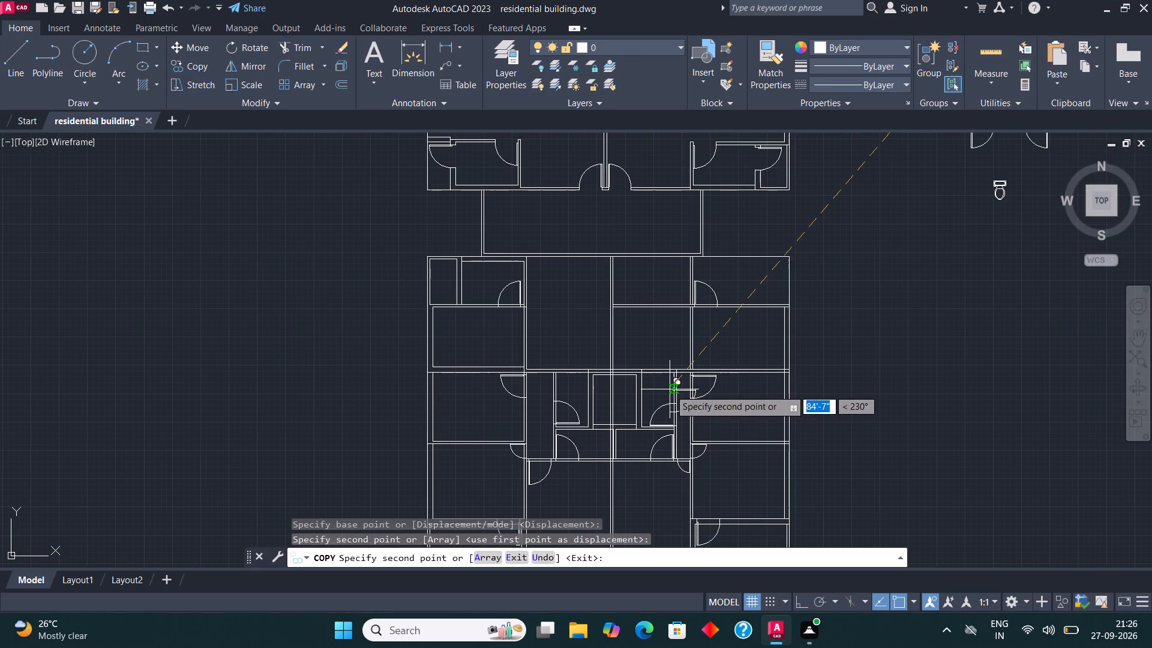
{"action": "key", "text": "Escape"}
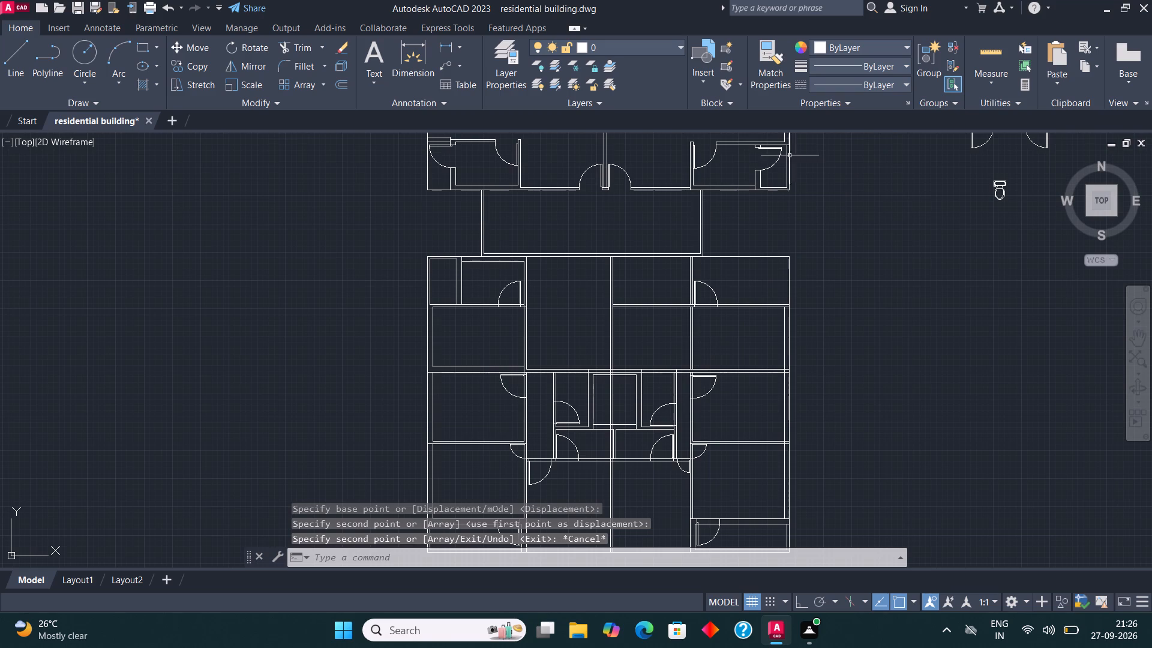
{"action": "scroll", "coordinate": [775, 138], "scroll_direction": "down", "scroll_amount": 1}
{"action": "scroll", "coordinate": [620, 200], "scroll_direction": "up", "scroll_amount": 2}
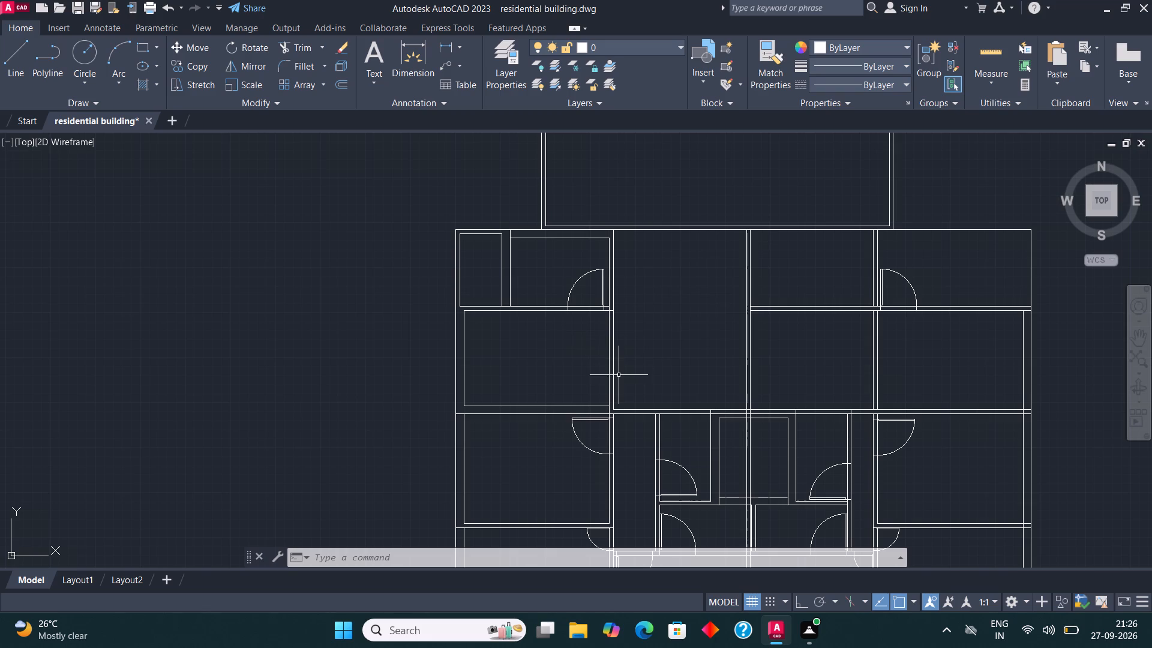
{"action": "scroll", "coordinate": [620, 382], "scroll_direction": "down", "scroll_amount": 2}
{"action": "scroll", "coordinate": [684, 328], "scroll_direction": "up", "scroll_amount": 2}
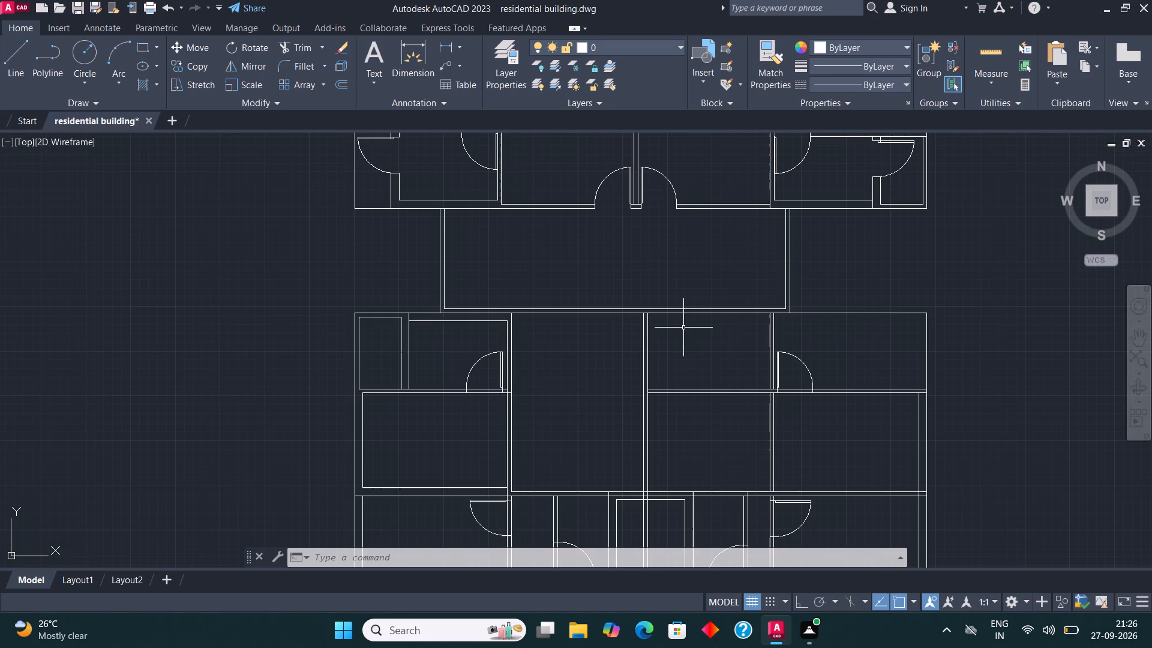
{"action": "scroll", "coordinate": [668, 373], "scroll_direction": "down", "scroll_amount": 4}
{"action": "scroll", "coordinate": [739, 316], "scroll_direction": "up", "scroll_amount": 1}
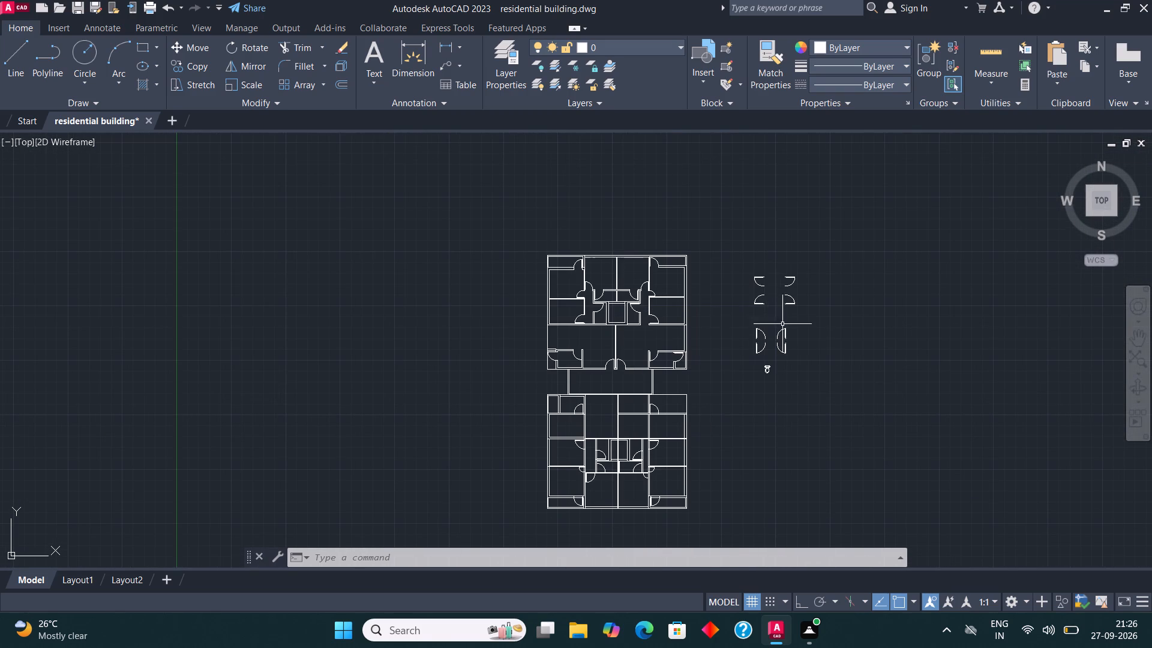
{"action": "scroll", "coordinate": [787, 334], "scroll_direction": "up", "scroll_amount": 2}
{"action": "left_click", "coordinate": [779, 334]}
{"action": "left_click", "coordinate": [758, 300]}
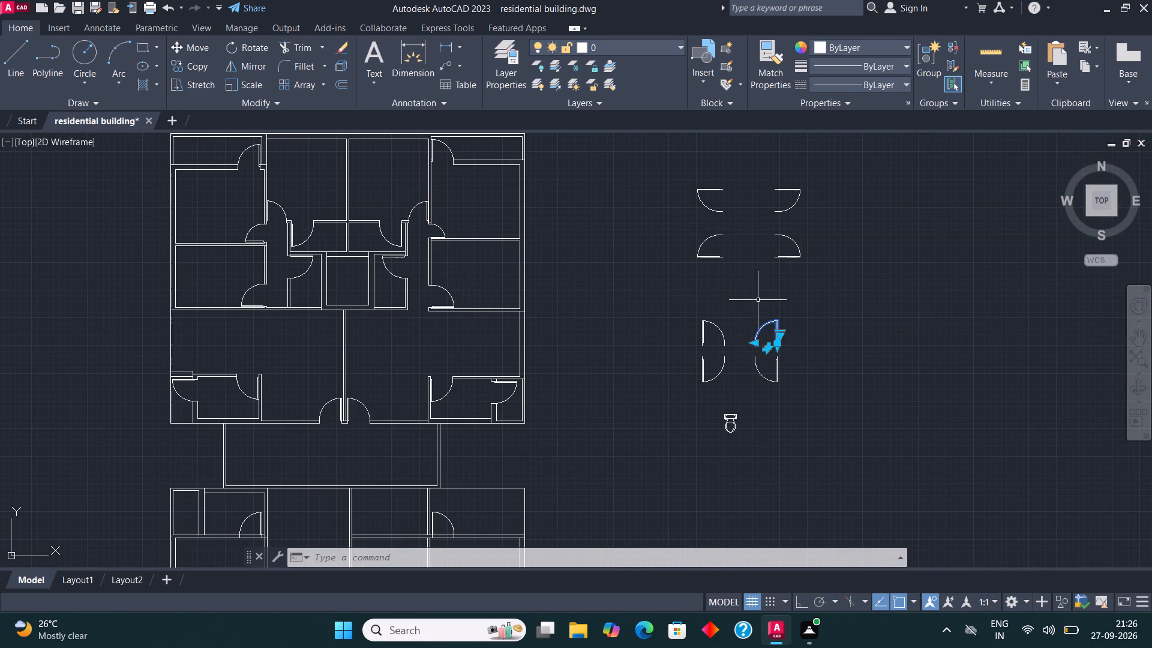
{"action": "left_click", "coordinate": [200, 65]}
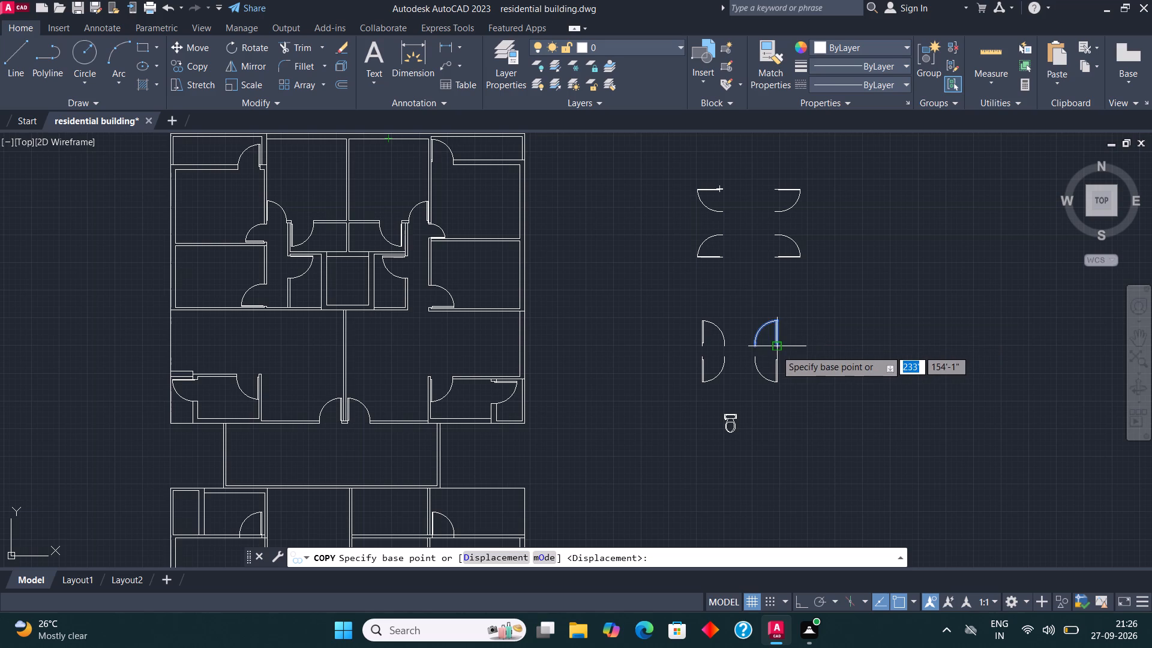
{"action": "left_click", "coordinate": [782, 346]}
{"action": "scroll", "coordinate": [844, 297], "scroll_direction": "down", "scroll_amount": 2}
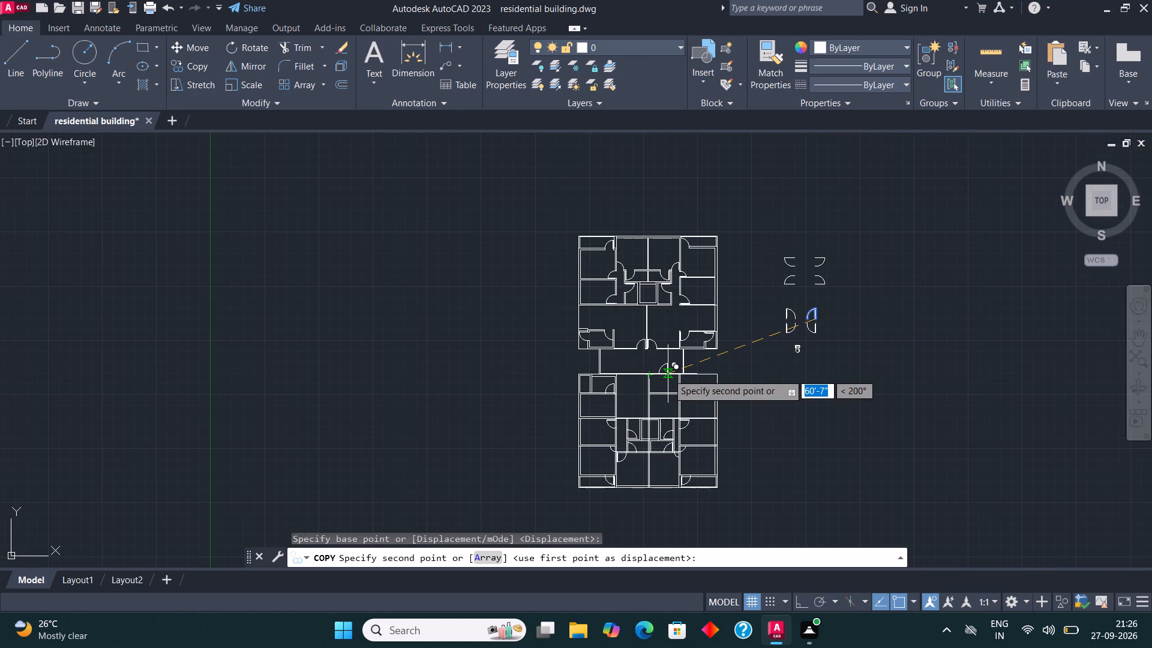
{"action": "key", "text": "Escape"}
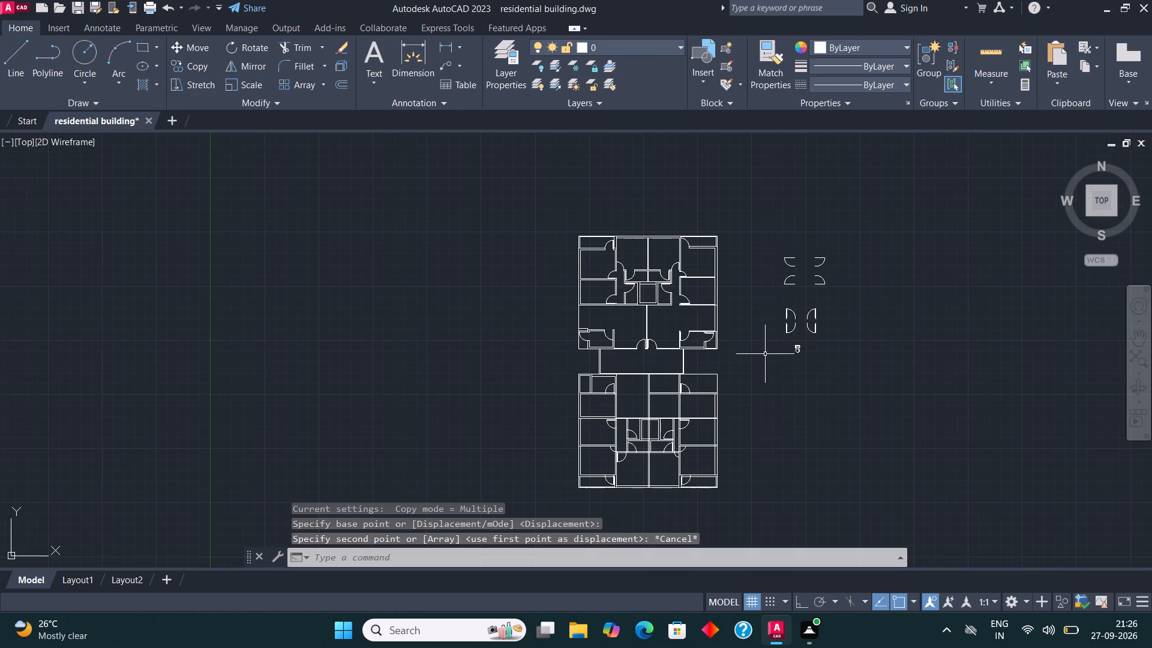
Copy the lower-left door of the lower spare door set to the lower plan's top wall, just right of the central dividing wall.
{"action": "left_click", "coordinate": [790, 335]}
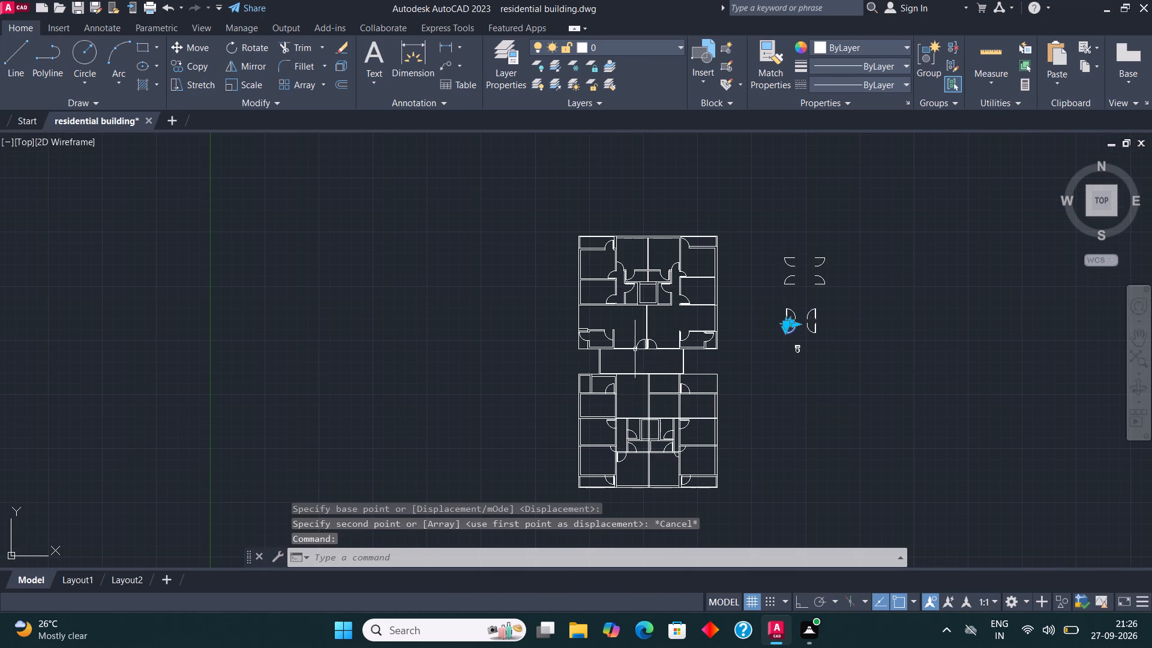
{"action": "left_click", "coordinate": [190, 68]}
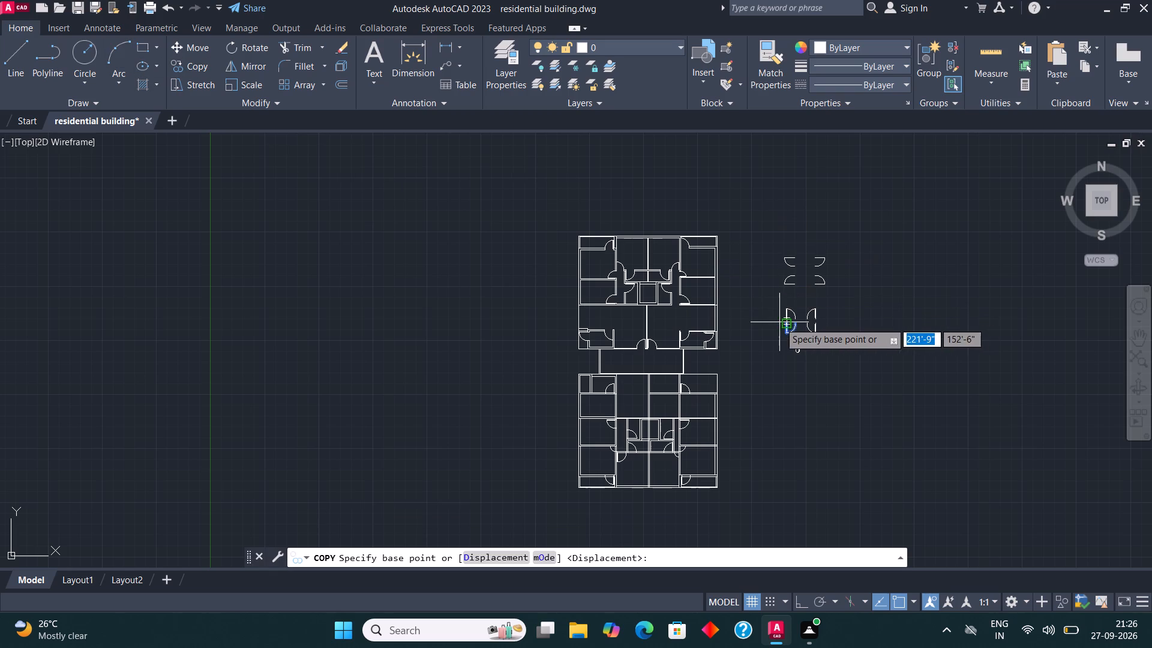
{"action": "left_click", "coordinate": [785, 322]}
{"action": "scroll", "coordinate": [649, 381], "scroll_direction": "up", "scroll_amount": 4}
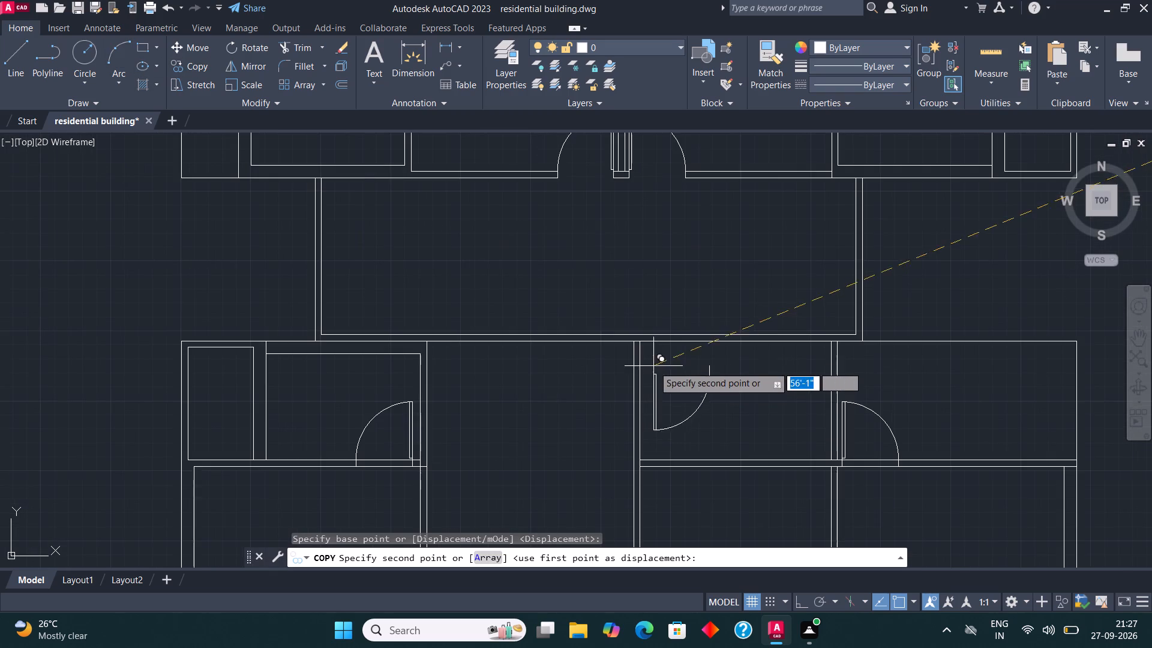
{"action": "scroll", "coordinate": [647, 343], "scroll_direction": "up", "scroll_amount": 1}
{"action": "left_click", "coordinate": [641, 331]}
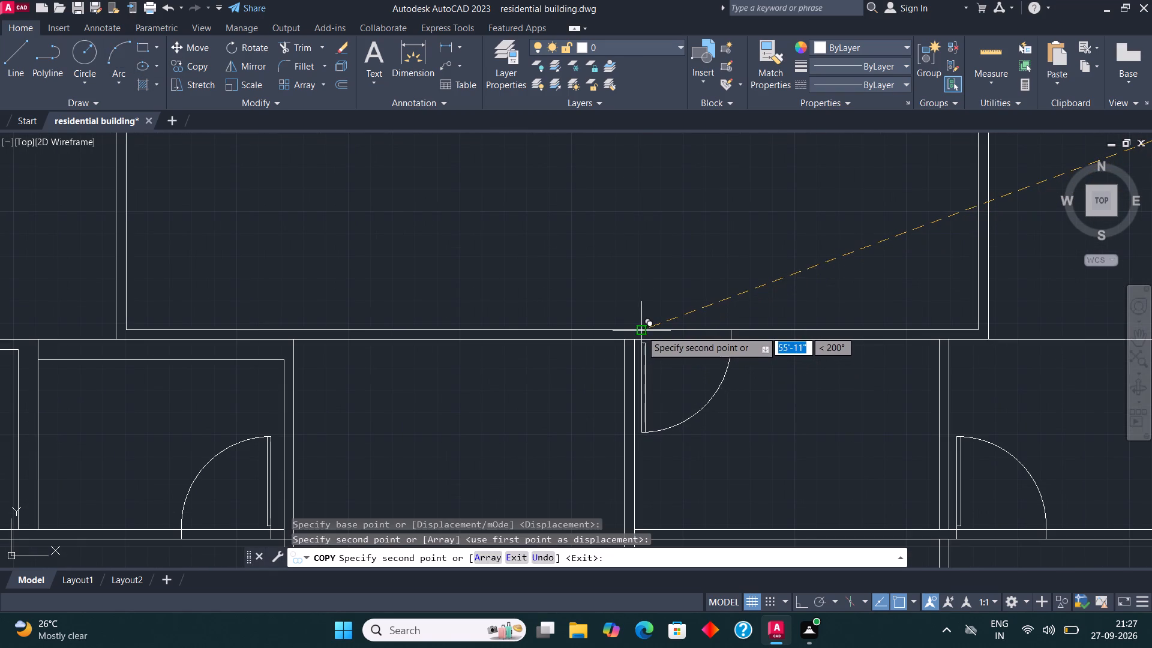
{"action": "key", "text": "Escape"}
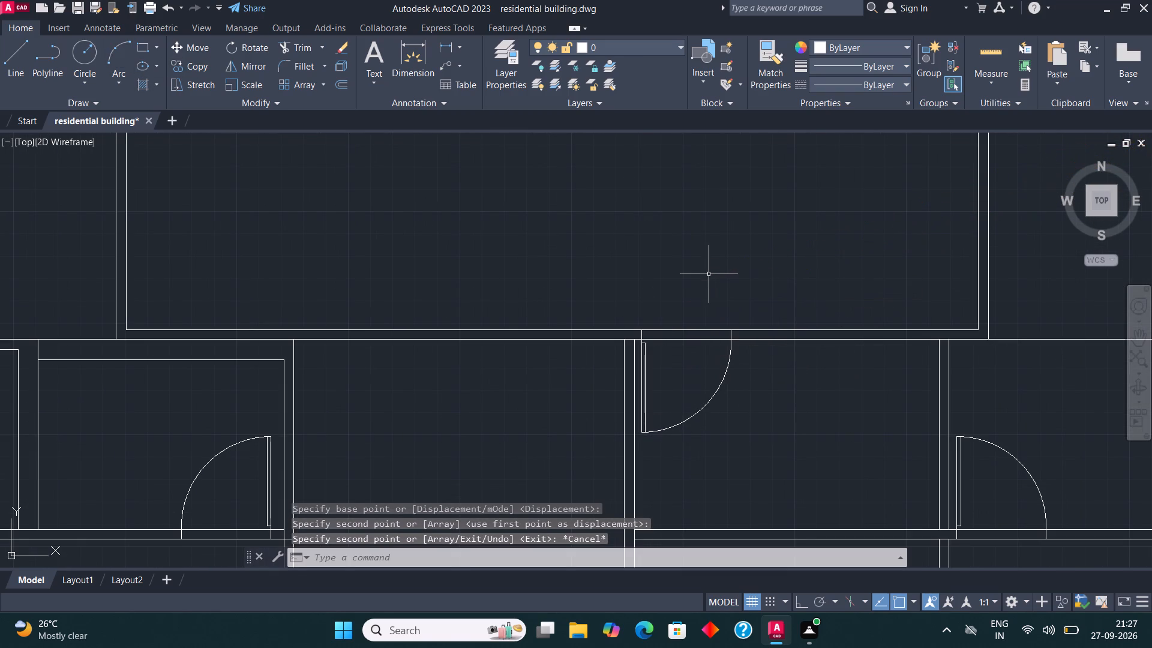
Copy the lower-right door of the lower spare door set to the lower plan's top wall, just left of the central dividing wall.
{"action": "scroll", "coordinate": [713, 288], "scroll_direction": "down", "scroll_amount": 4}
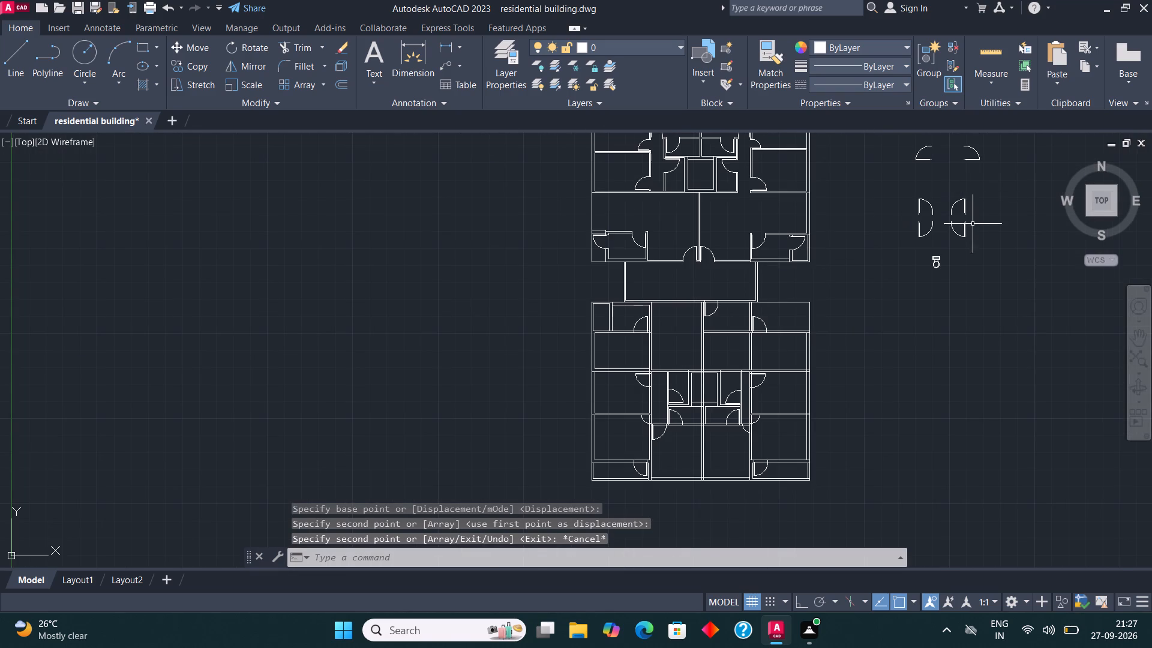
{"action": "scroll", "coordinate": [973, 224], "scroll_direction": "up", "scroll_amount": 2}
{"action": "left_click", "coordinate": [950, 232]}
{"action": "left_click", "coordinate": [930, 229]}
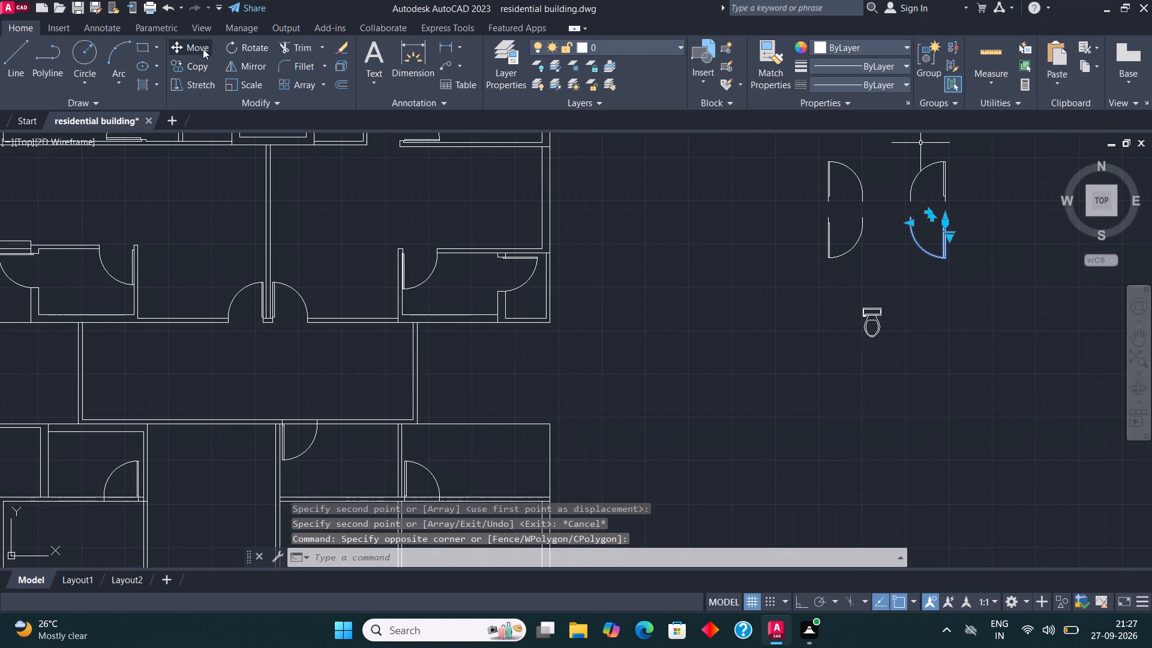
{"action": "left_click", "coordinate": [199, 67]}
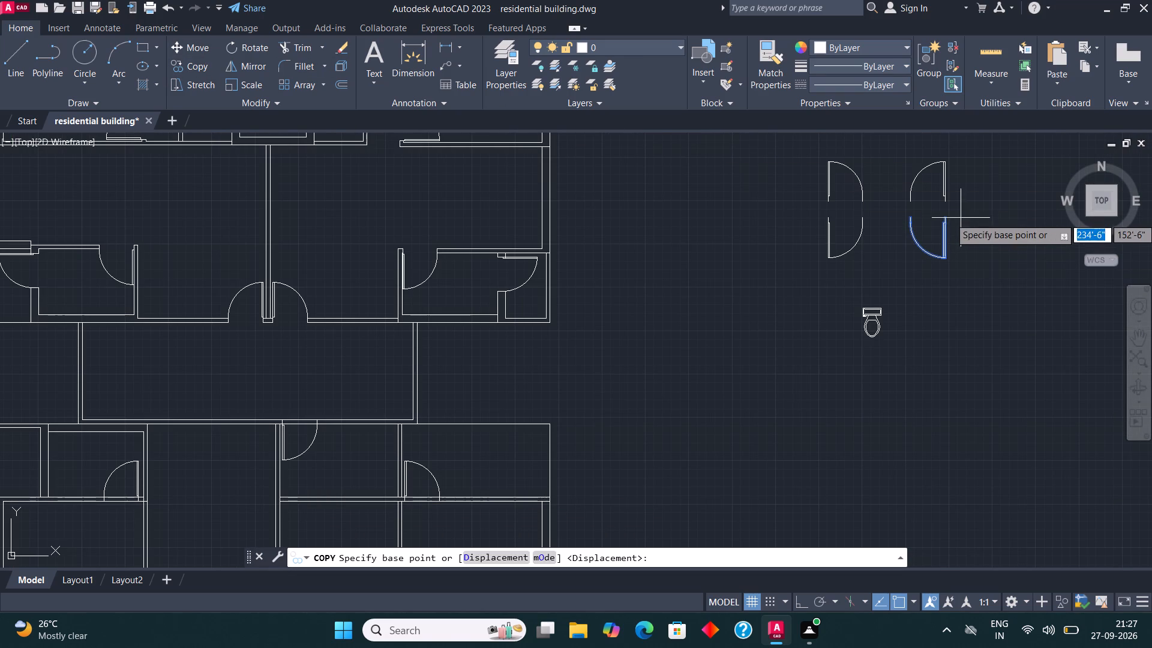
{"action": "left_click", "coordinate": [947, 217]}
{"action": "scroll", "coordinate": [953, 210], "scroll_direction": "down", "scroll_amount": 3}
{"action": "scroll", "coordinate": [790, 265], "scroll_direction": "up", "scroll_amount": 3}
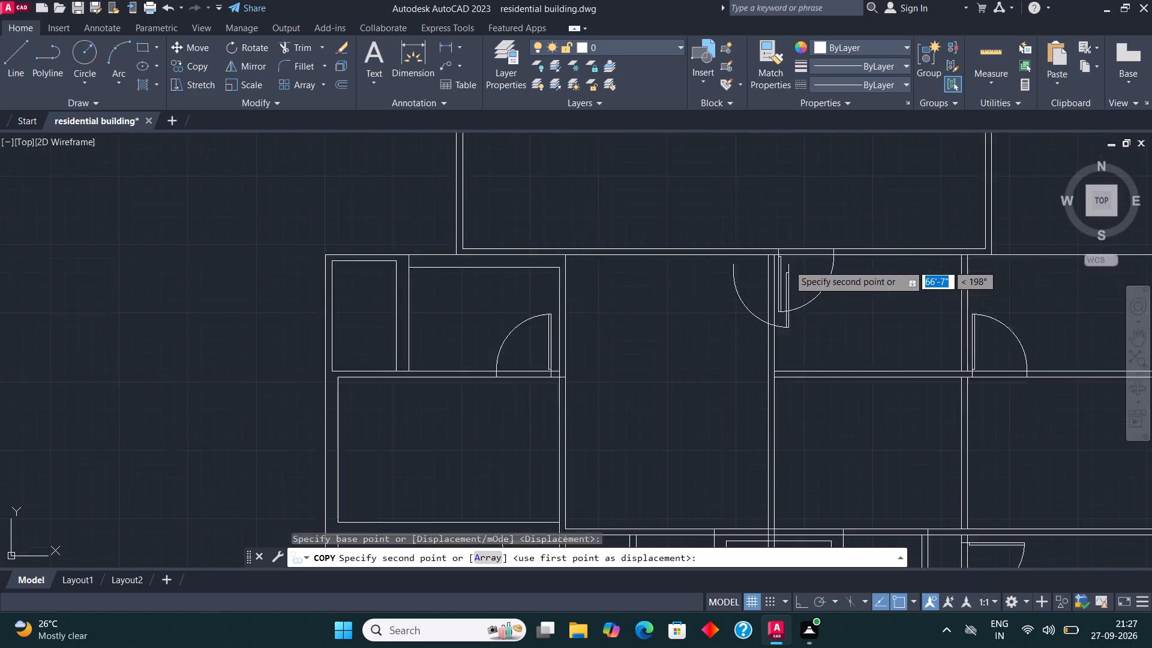
{"action": "scroll", "coordinate": [788, 265], "scroll_direction": "up", "scroll_amount": 2}
{"action": "scroll", "coordinate": [730, 247], "scroll_direction": "up", "scroll_amount": 2}
{"action": "left_click", "coordinate": [758, 225]}
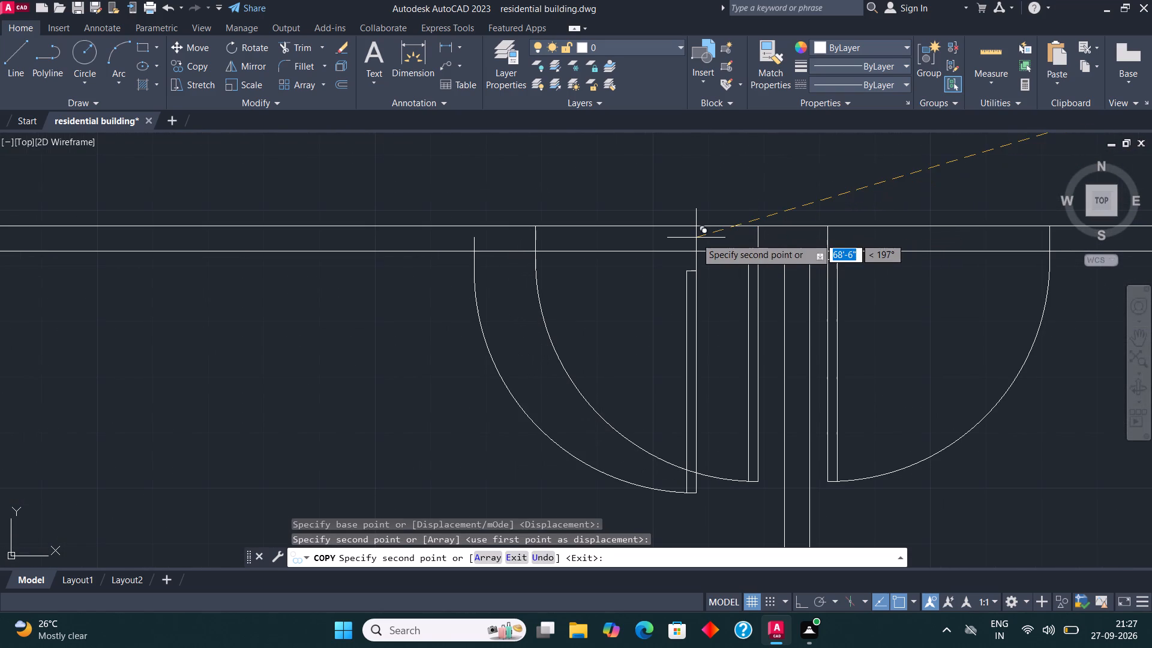
{"action": "key", "text": "Escape"}
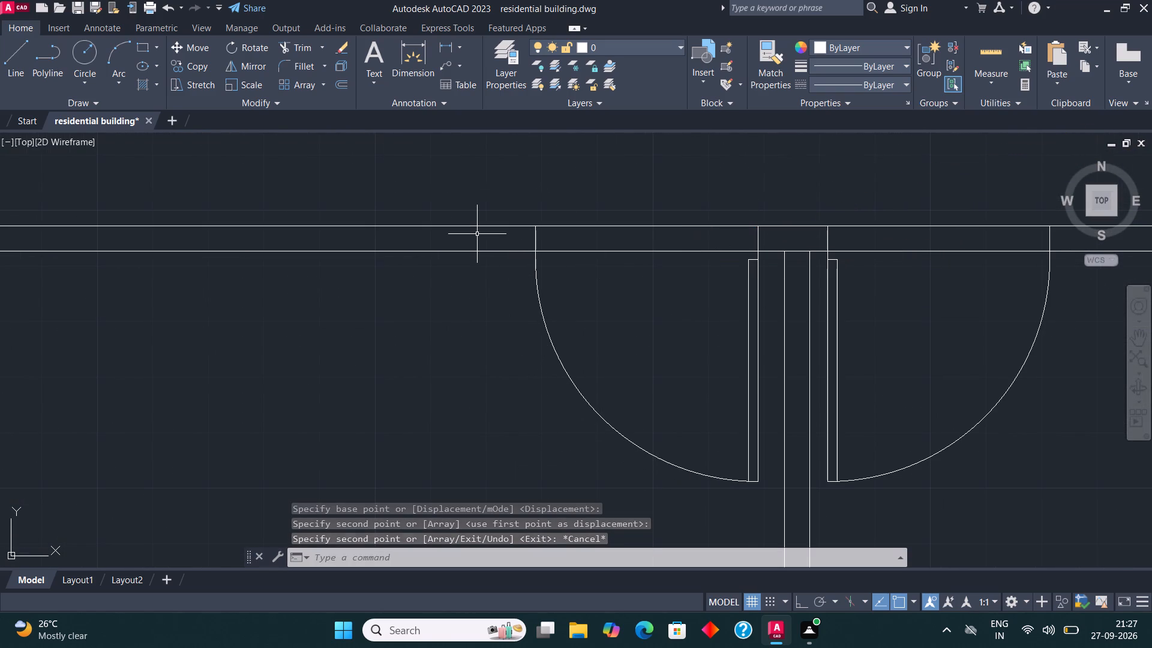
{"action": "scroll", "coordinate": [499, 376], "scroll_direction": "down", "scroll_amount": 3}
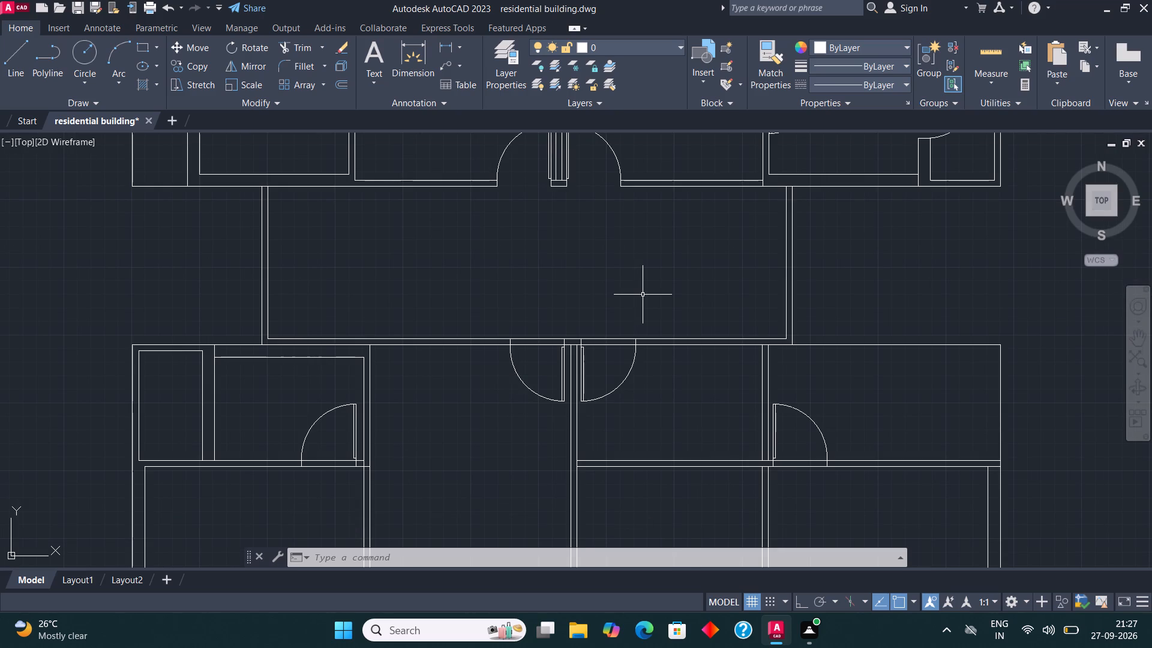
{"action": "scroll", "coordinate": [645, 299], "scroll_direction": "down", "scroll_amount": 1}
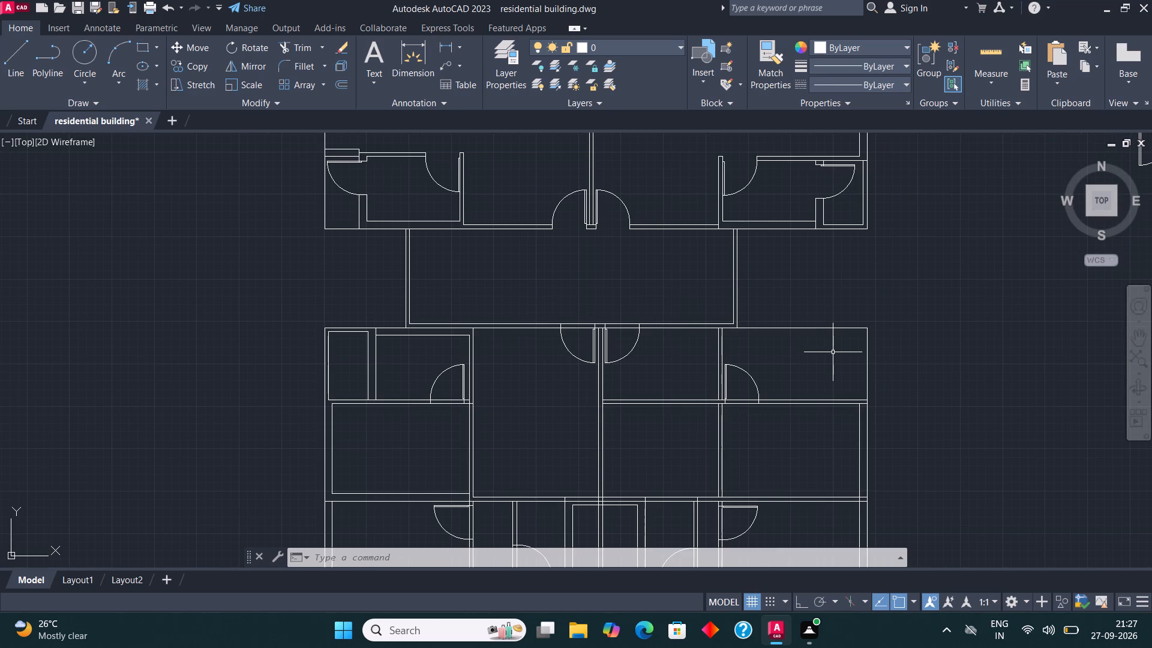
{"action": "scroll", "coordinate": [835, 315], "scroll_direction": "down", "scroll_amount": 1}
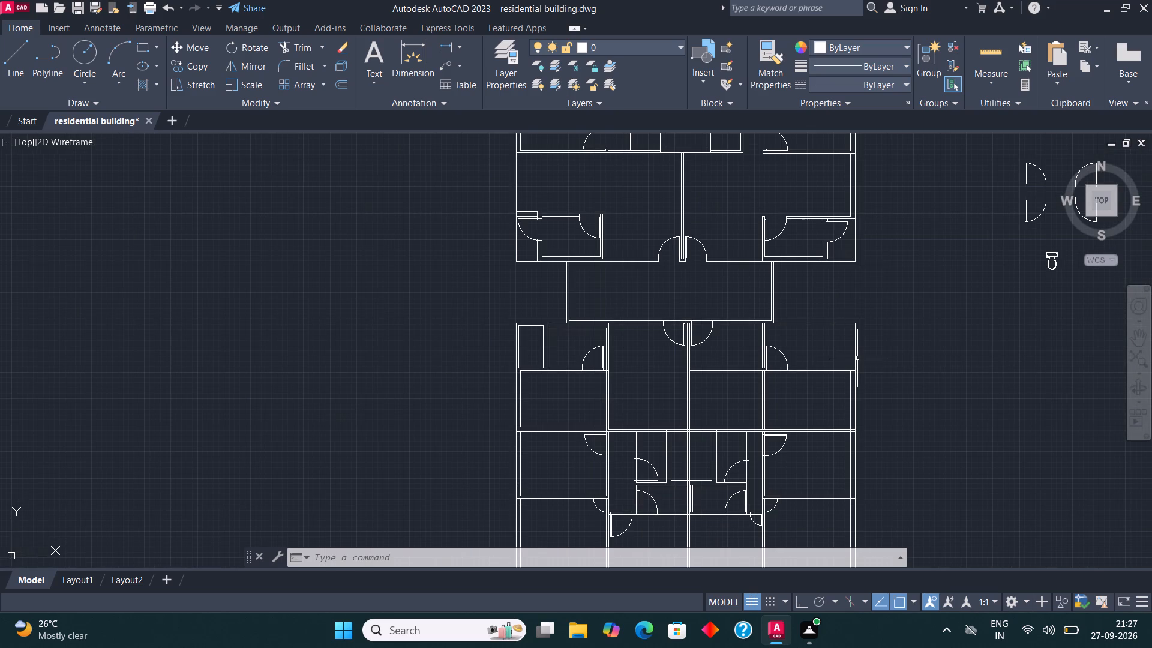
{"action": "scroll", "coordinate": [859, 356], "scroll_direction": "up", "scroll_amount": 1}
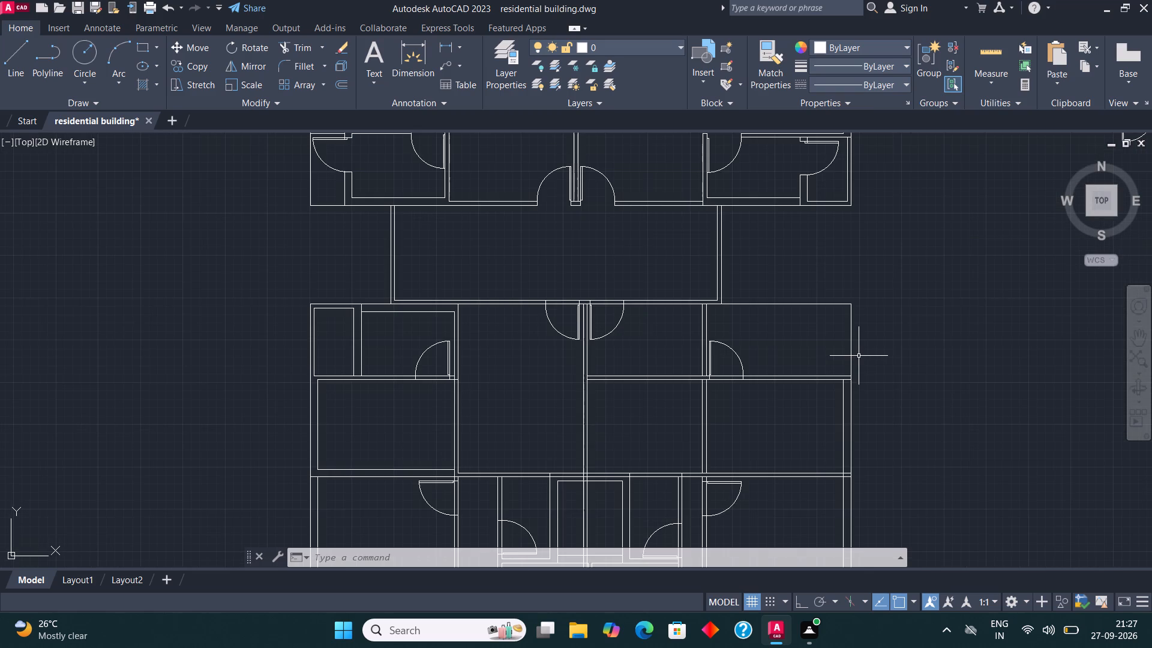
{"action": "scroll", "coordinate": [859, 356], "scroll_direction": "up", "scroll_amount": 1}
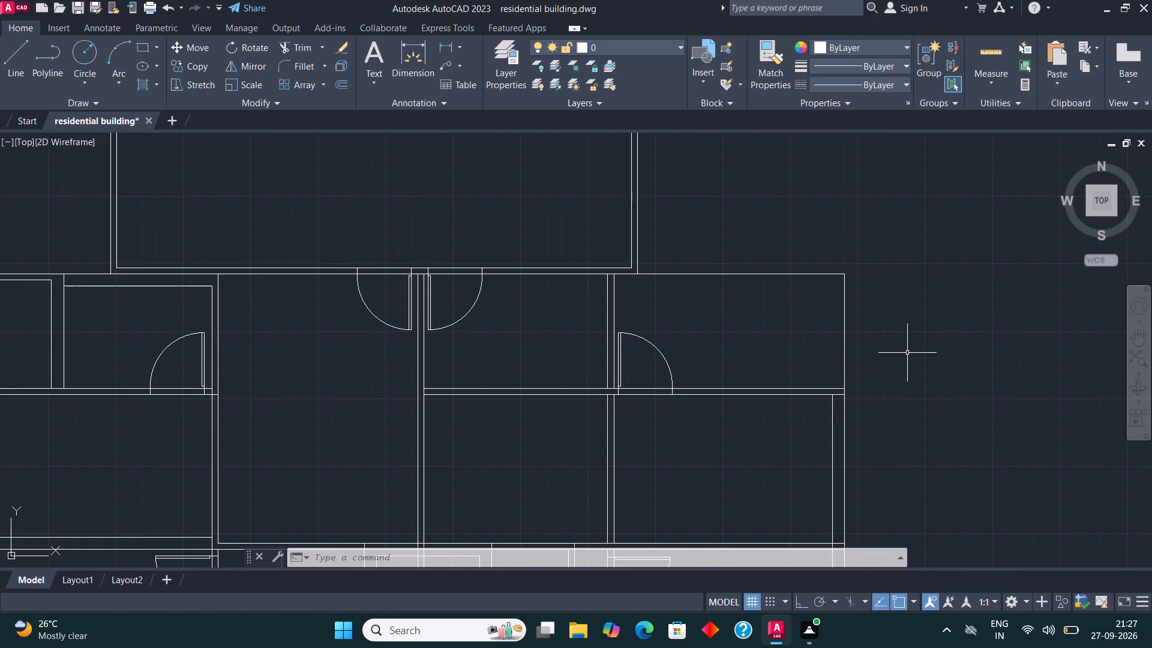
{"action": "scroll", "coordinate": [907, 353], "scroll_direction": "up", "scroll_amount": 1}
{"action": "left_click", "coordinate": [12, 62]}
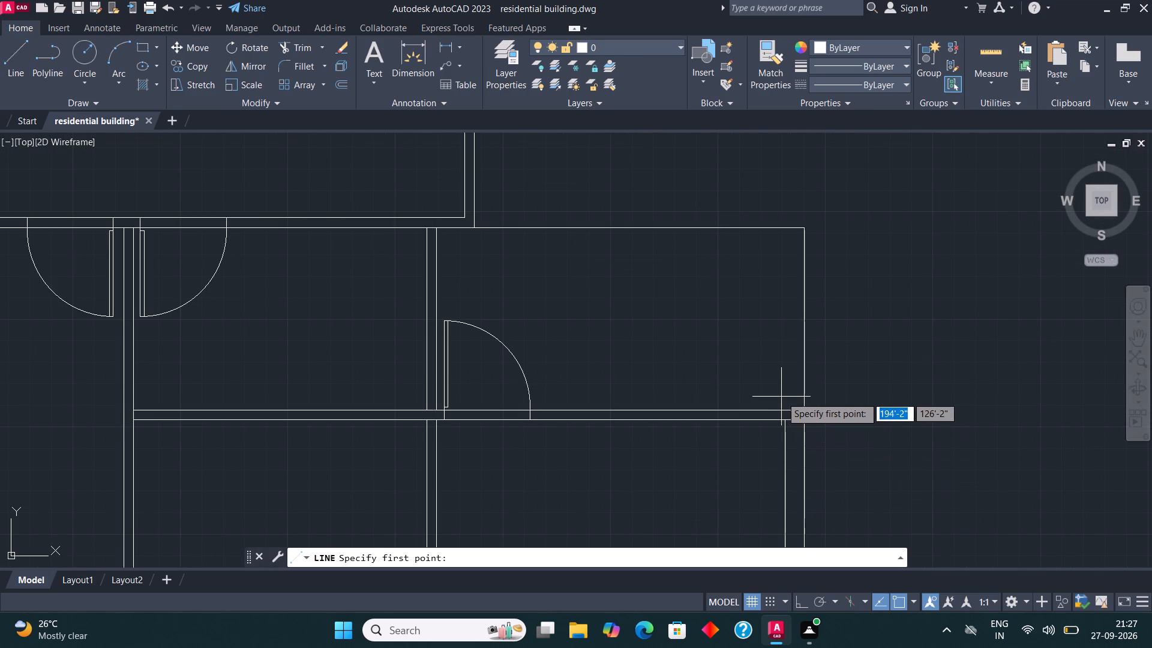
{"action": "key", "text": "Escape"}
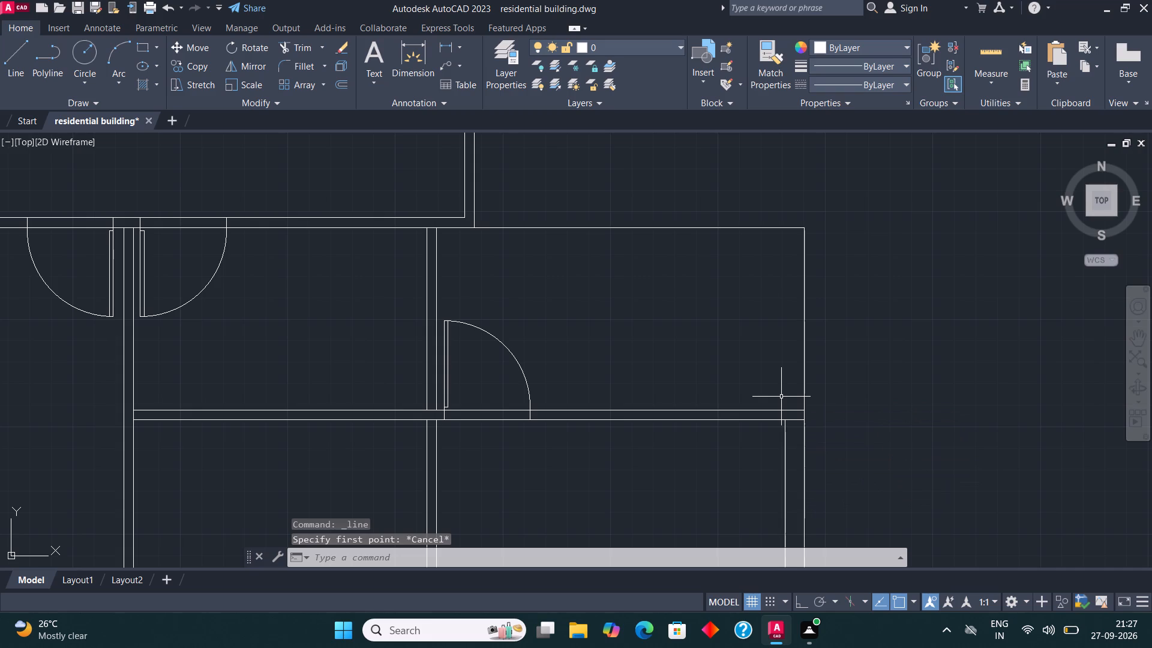
Trim away the double wall lines between the side and central spaces in the lower plan's second row, on both halves.
{"action": "scroll", "coordinate": [781, 394], "scroll_direction": "down", "scroll_amount": 3}
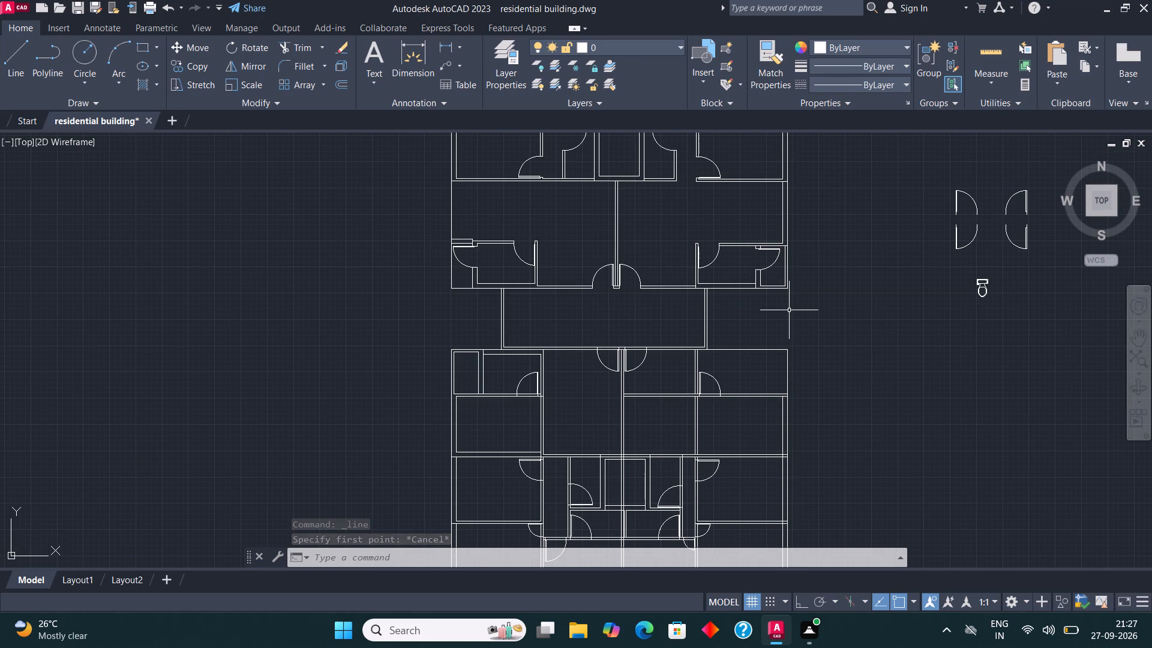
{"action": "scroll", "coordinate": [791, 310], "scroll_direction": "down", "scroll_amount": 1}
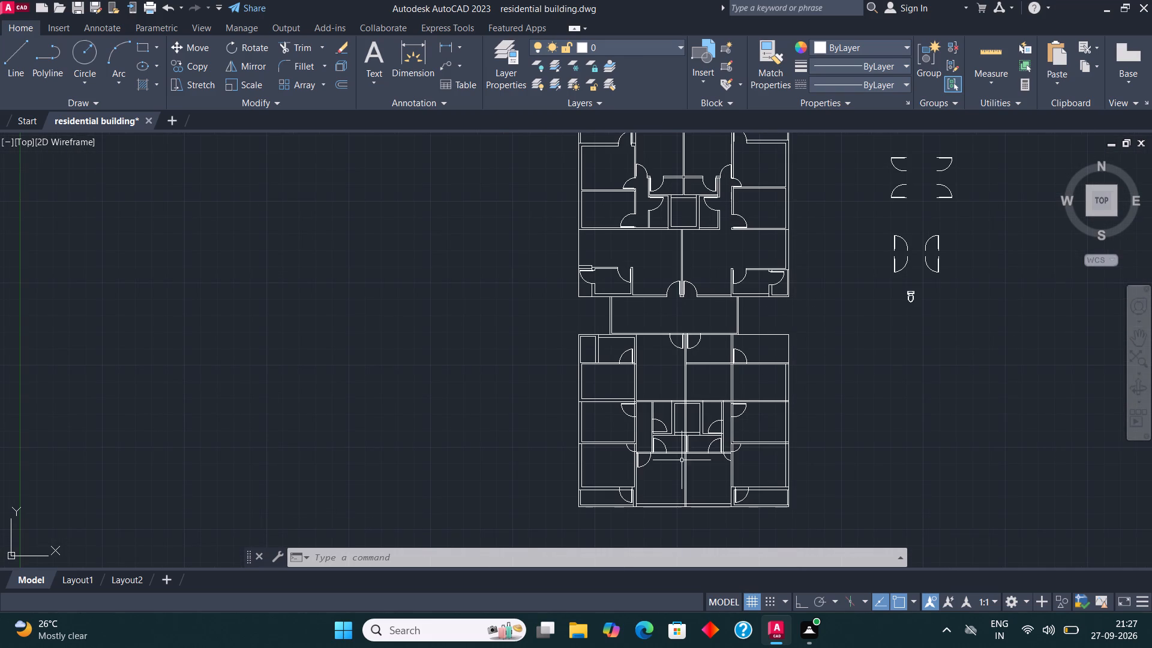
{"action": "scroll", "coordinate": [680, 460], "scroll_direction": "up", "scroll_amount": 1}
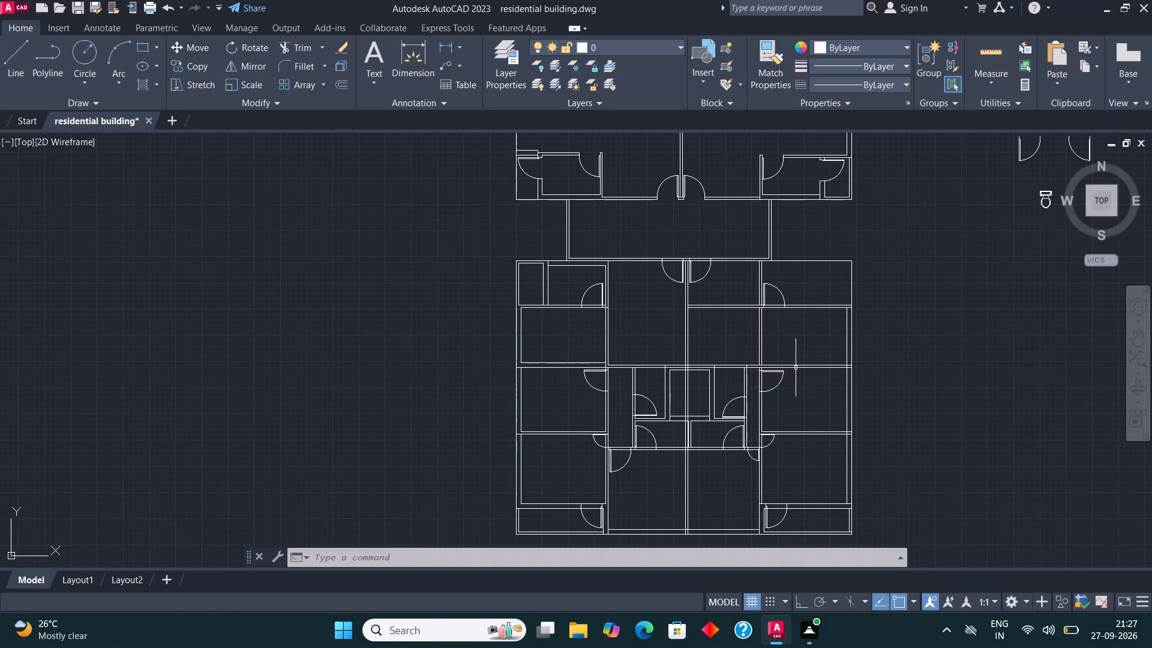
{"action": "left_click", "coordinate": [293, 47]}
{"action": "scroll", "coordinate": [655, 343], "scroll_direction": "up", "scroll_amount": 1}
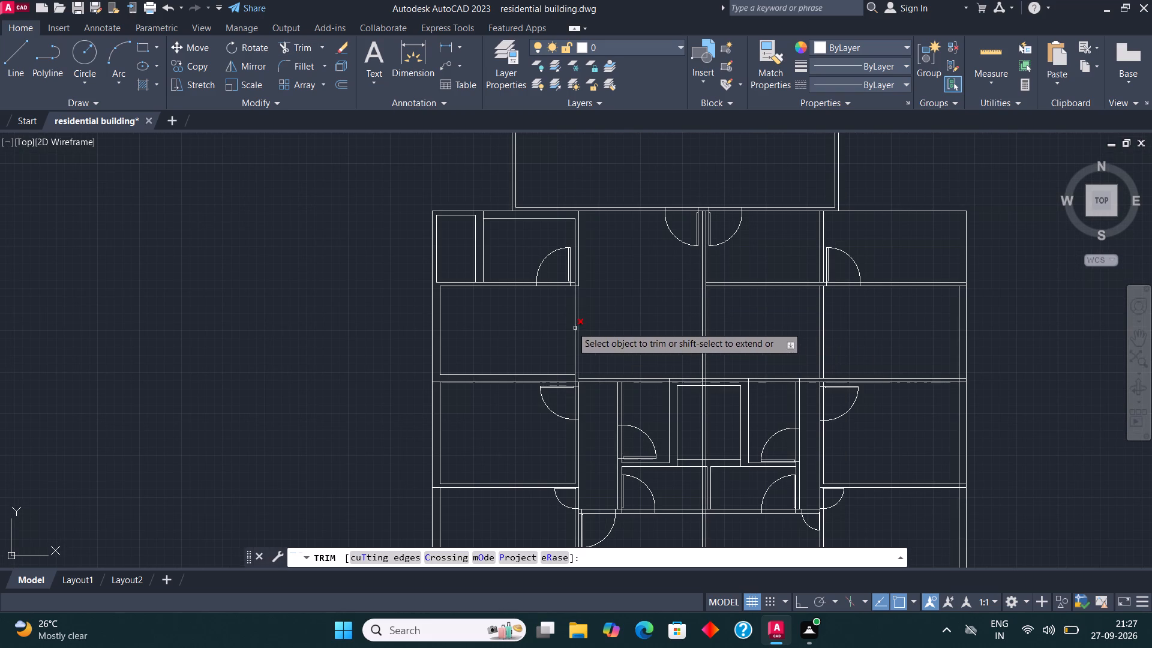
{"action": "left_click", "coordinate": [551, 322]}
{"action": "left_click", "coordinate": [630, 322]}
{"action": "left_click", "coordinate": [839, 325]}
{"action": "left_click", "coordinate": [770, 326]}
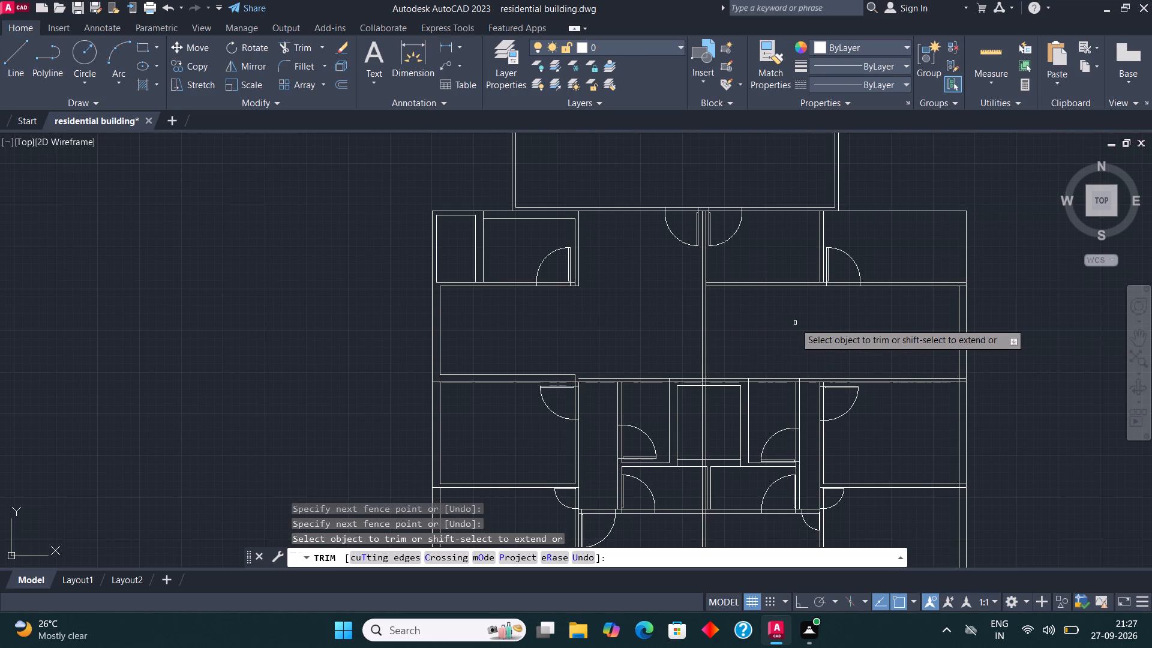
Trim the wall lines across the bedroom and bathroom door openings on both sides of the lower plan's central shaft.
{"action": "left_click", "coordinate": [631, 440]}
{"action": "left_click", "coordinate": [613, 438]}
{"action": "left_click", "coordinate": [565, 403]}
{"action": "left_click", "coordinate": [588, 403]}
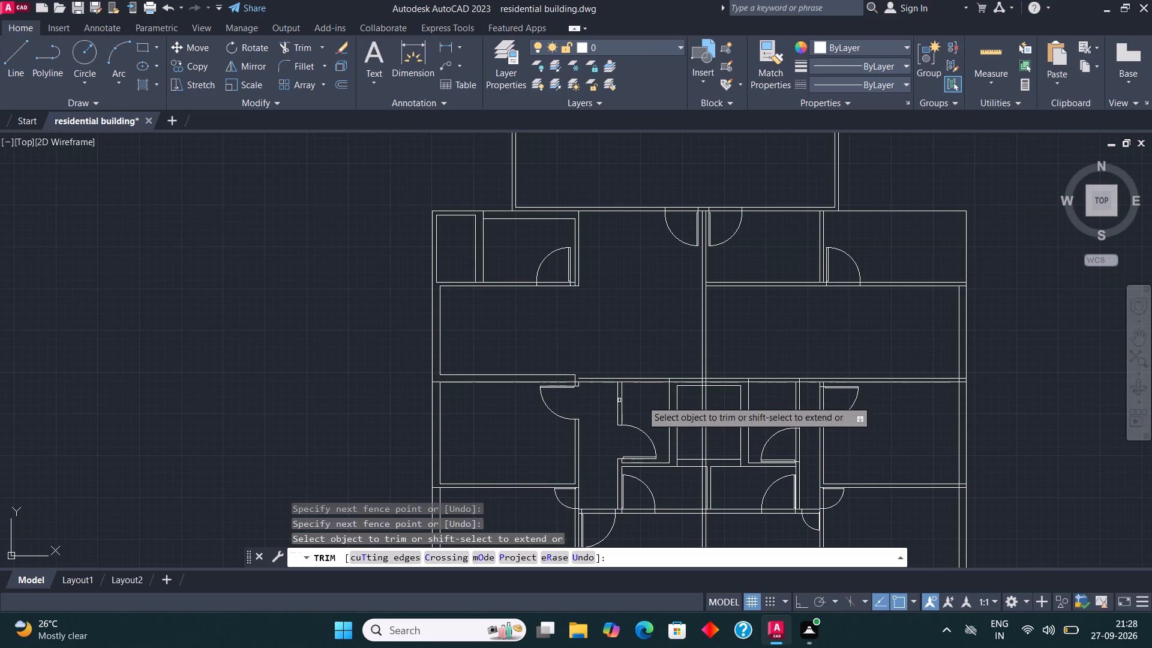
{"action": "left_click", "coordinate": [787, 446]}
{"action": "left_click", "coordinate": [807, 445]}
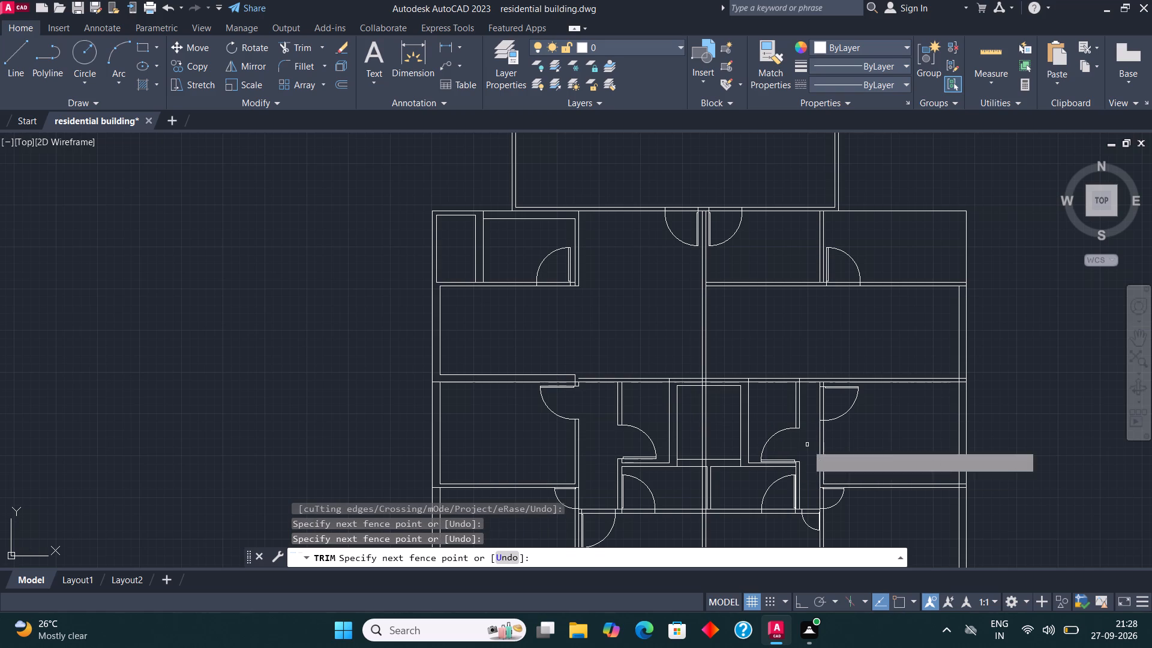
{"action": "left_click", "coordinate": [811, 398]}
{"action": "left_click", "coordinate": [830, 396]}
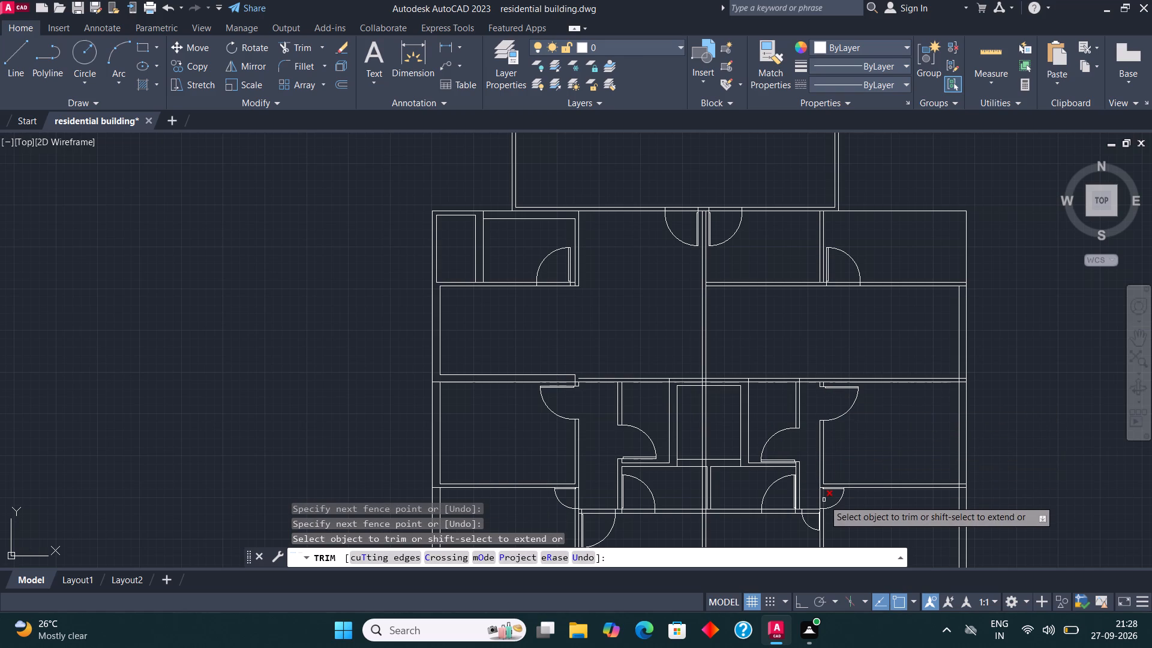
Trim the wall lines across the three door openings around the lower corner of the right-hand passage, below the central shaft.
{"action": "left_click", "coordinate": [824, 500]}
{"action": "left_click", "coordinate": [820, 498]}
{"action": "left_click", "coordinate": [780, 509]}
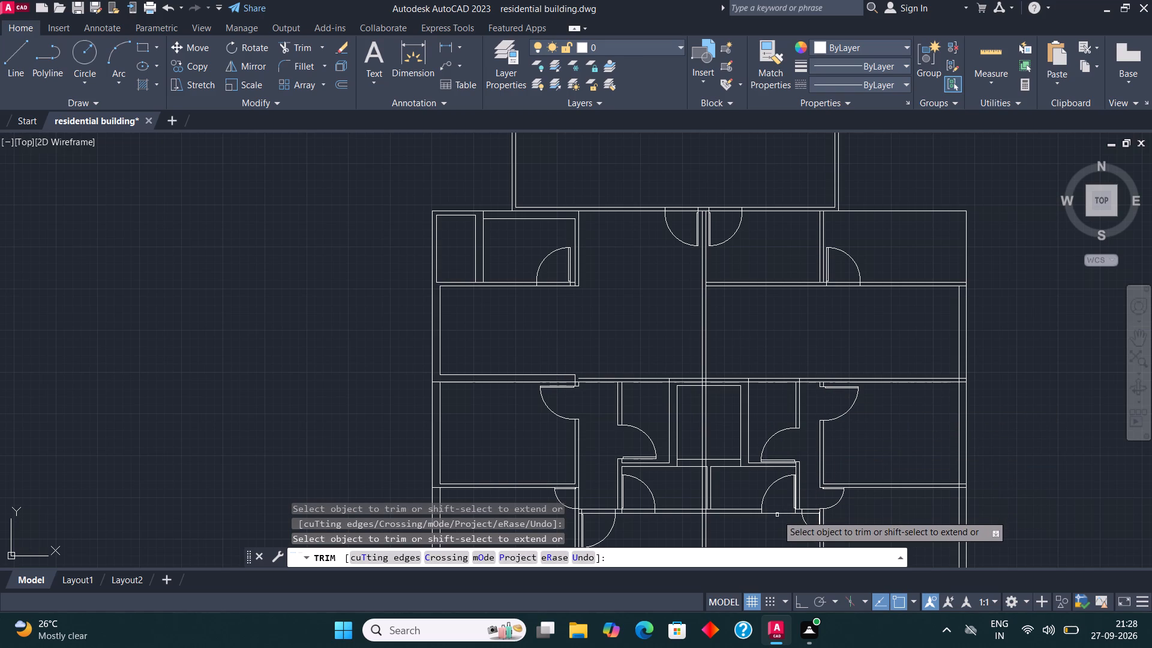
{"action": "left_click", "coordinate": [777, 515]}
{"action": "left_click", "coordinate": [811, 517]}
{"action": "left_click", "coordinate": [811, 509]}
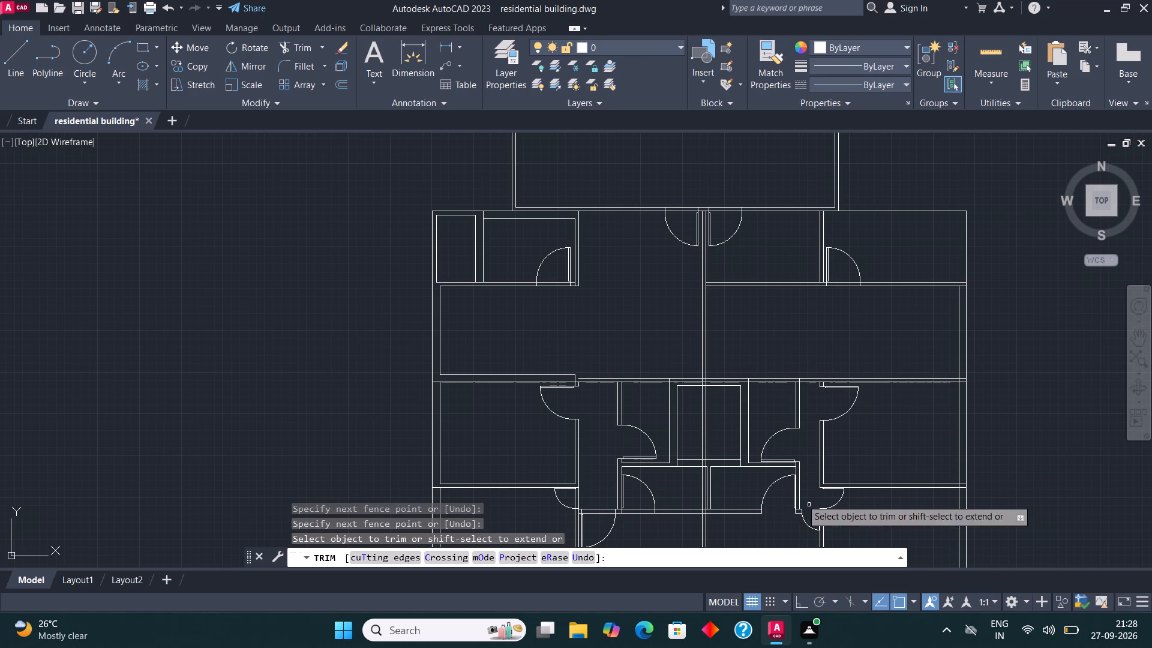
Trim the wall lines across the three door openings around the lower corner of the left-hand passage, below the central shaft.
{"action": "left_click", "coordinate": [639, 500]}
{"action": "left_click", "coordinate": [641, 519]}
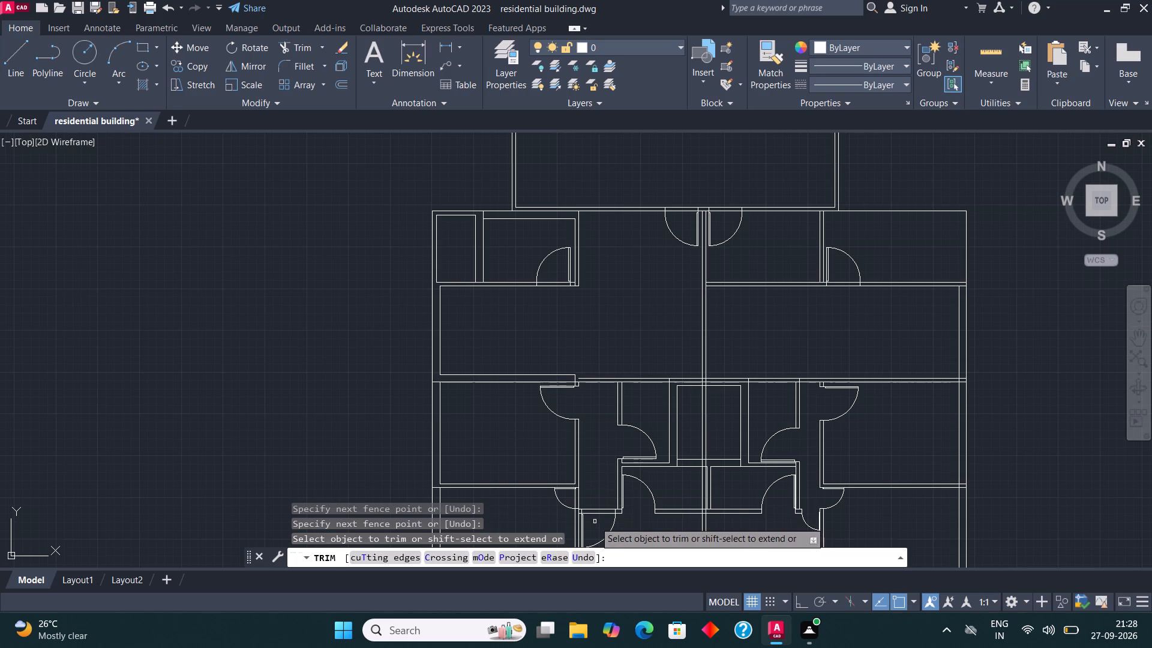
{"action": "left_click", "coordinate": [595, 521]}
{"action": "left_click", "coordinate": [596, 495]}
{"action": "left_click", "coordinate": [568, 497]}
{"action": "left_click", "coordinate": [589, 499]}
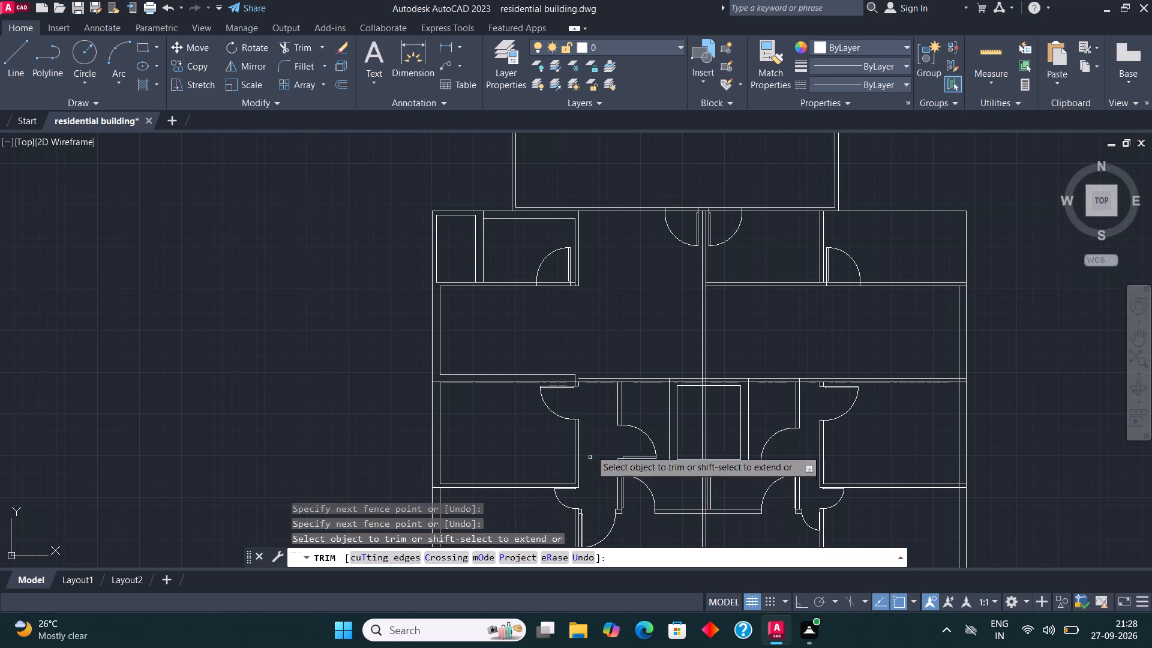
Trim the wall lines across the two top-wall entrance doors and the doors of the lower plan's upper-left and upper-right rooms.
{"action": "left_click", "coordinate": [553, 277]}
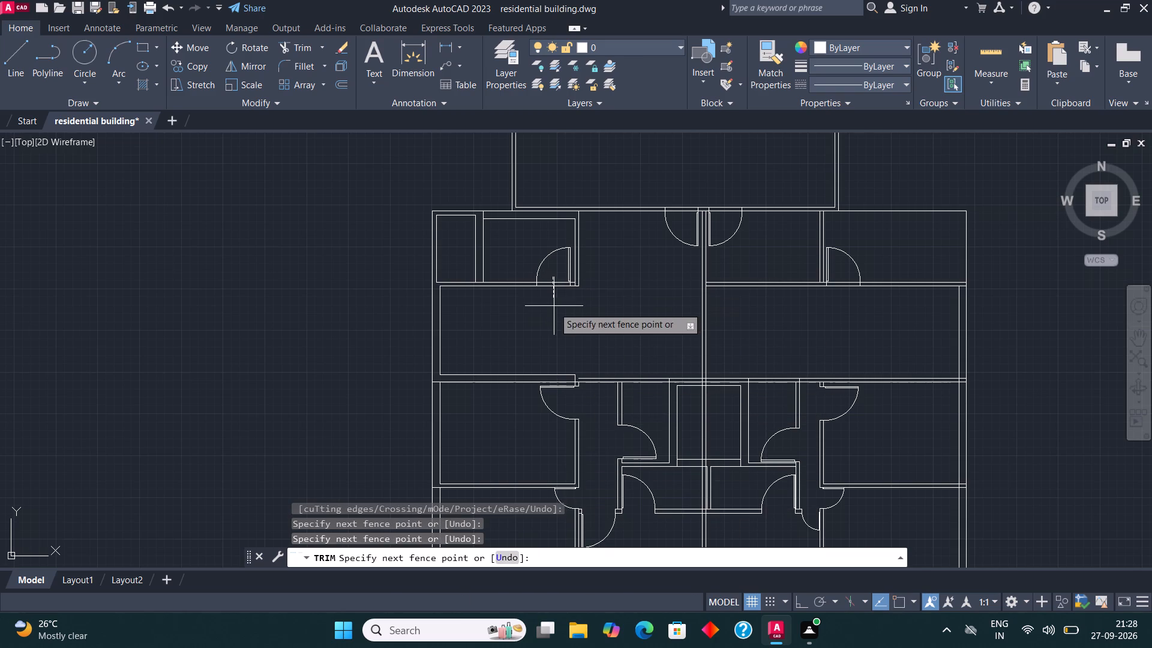
{"action": "left_click", "coordinate": [554, 308]}
{"action": "left_click", "coordinate": [679, 217]}
{"action": "left_click", "coordinate": [687, 202]}
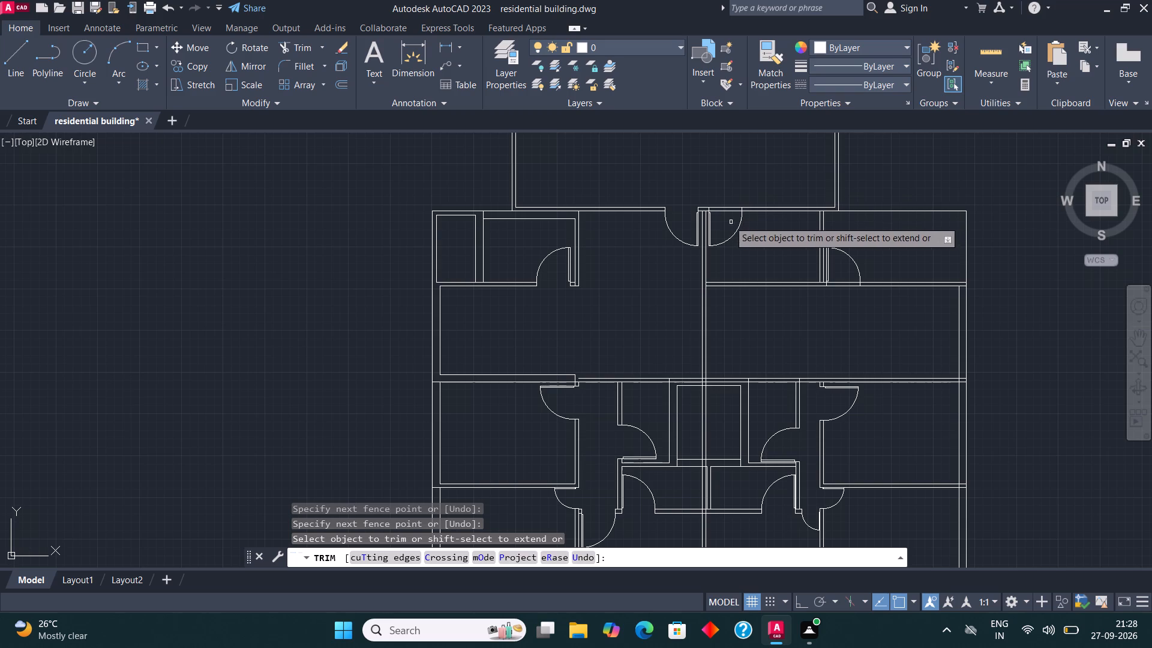
{"action": "left_click", "coordinate": [728, 219]}
{"action": "left_click", "coordinate": [730, 190]}
{"action": "left_click", "coordinate": [848, 271]}
{"action": "left_click", "coordinate": [841, 309]}
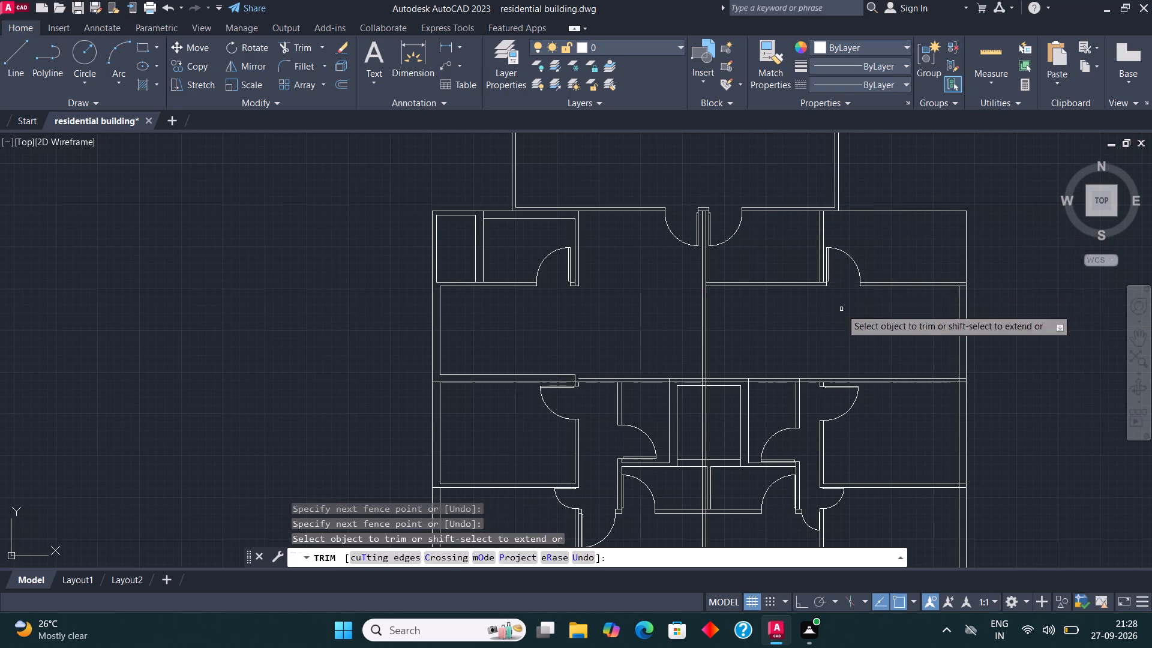
Trim the wall lines across the door openings of the narrow bottom-left and bottom-right rooms in the lower plan.
{"action": "scroll", "coordinate": [877, 251], "scroll_direction": "down", "scroll_amount": 1}
{"action": "scroll", "coordinate": [857, 478], "scroll_direction": "up", "scroll_amount": 1}
{"action": "left_click", "coordinate": [857, 478]}
{"action": "left_click", "coordinate": [857, 443]}
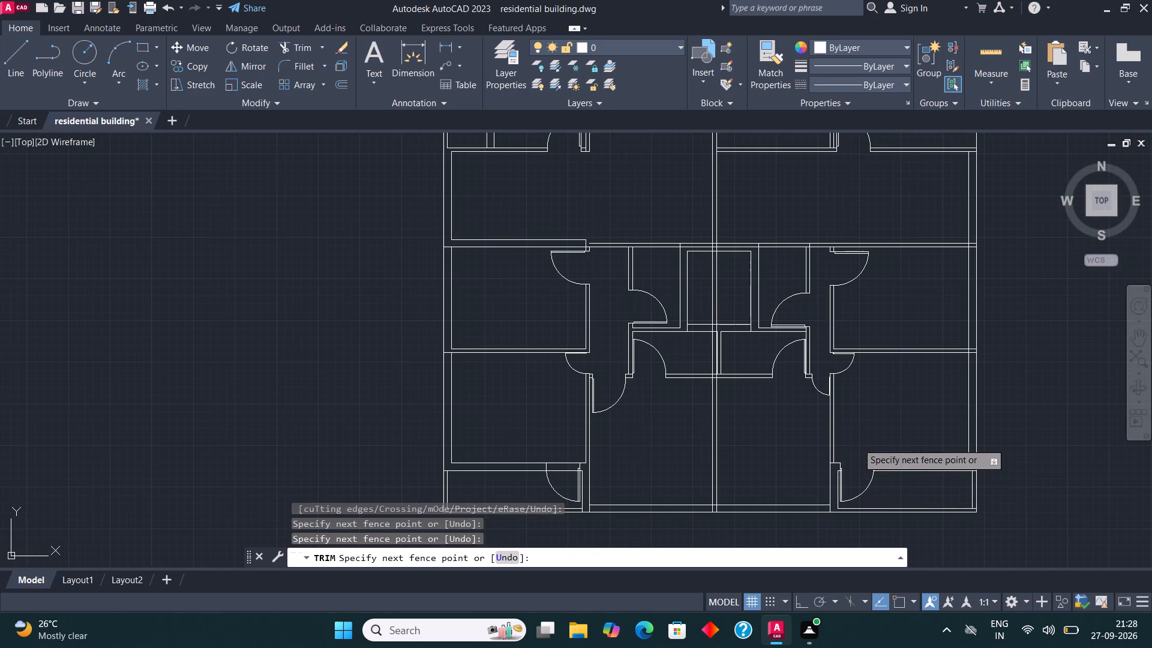
{"action": "left_click", "coordinate": [561, 476]}
{"action": "left_click", "coordinate": [565, 444]}
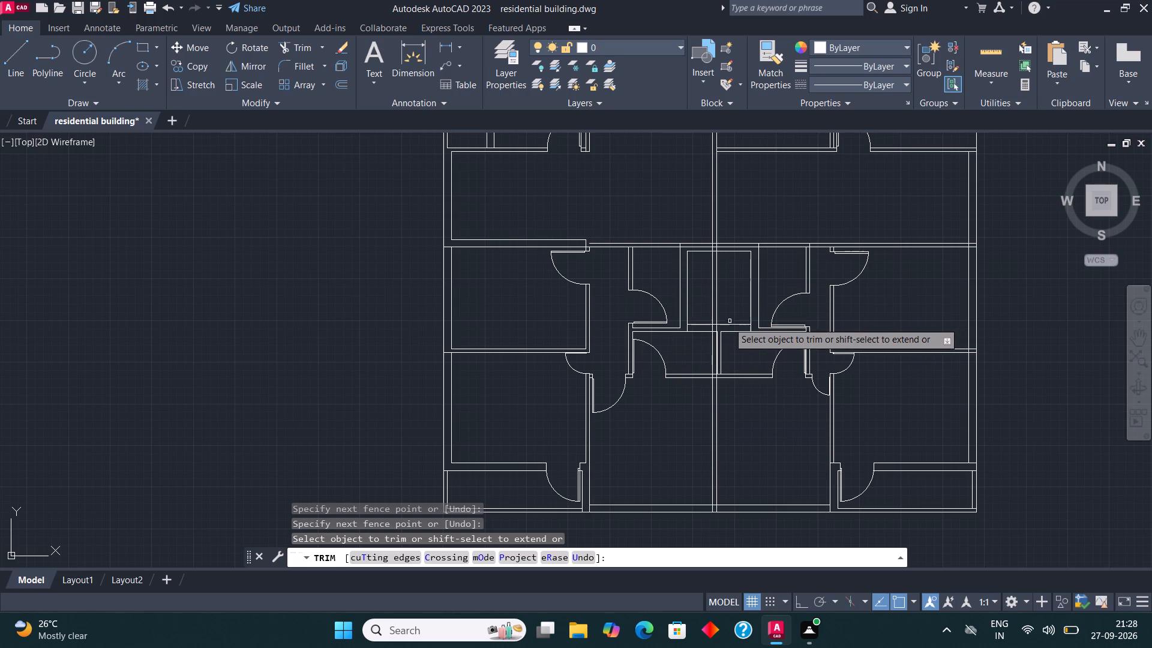
Trim away the two extra vertical lines beside the central dividing wall, between the two small rooms below the central shaft.
{"action": "scroll", "coordinate": [728, 322], "scroll_direction": "up", "scroll_amount": 2}
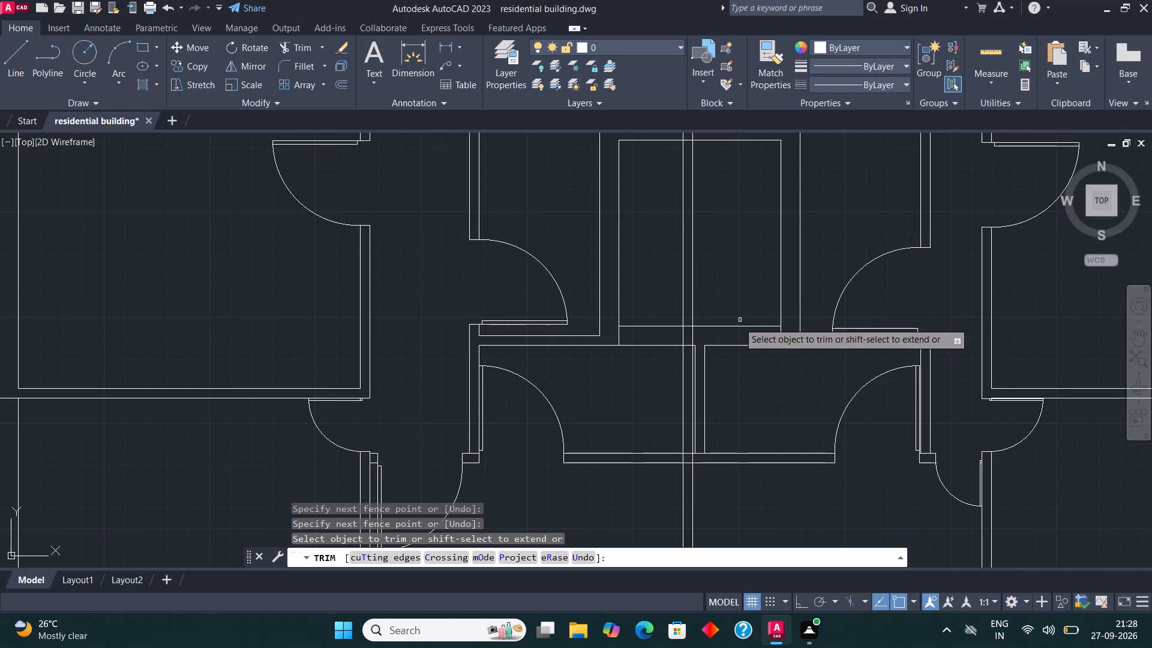
{"action": "left_click", "coordinate": [704, 409]}
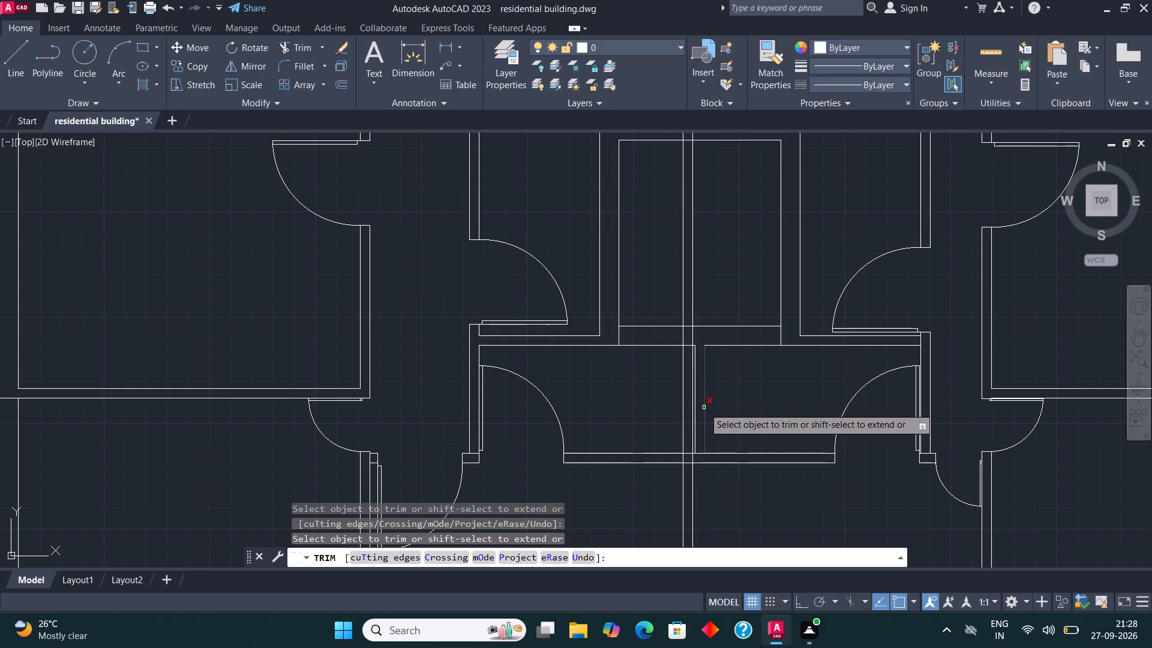
{"action": "left_click", "coordinate": [704, 407]}
{"action": "left_click", "coordinate": [697, 393]}
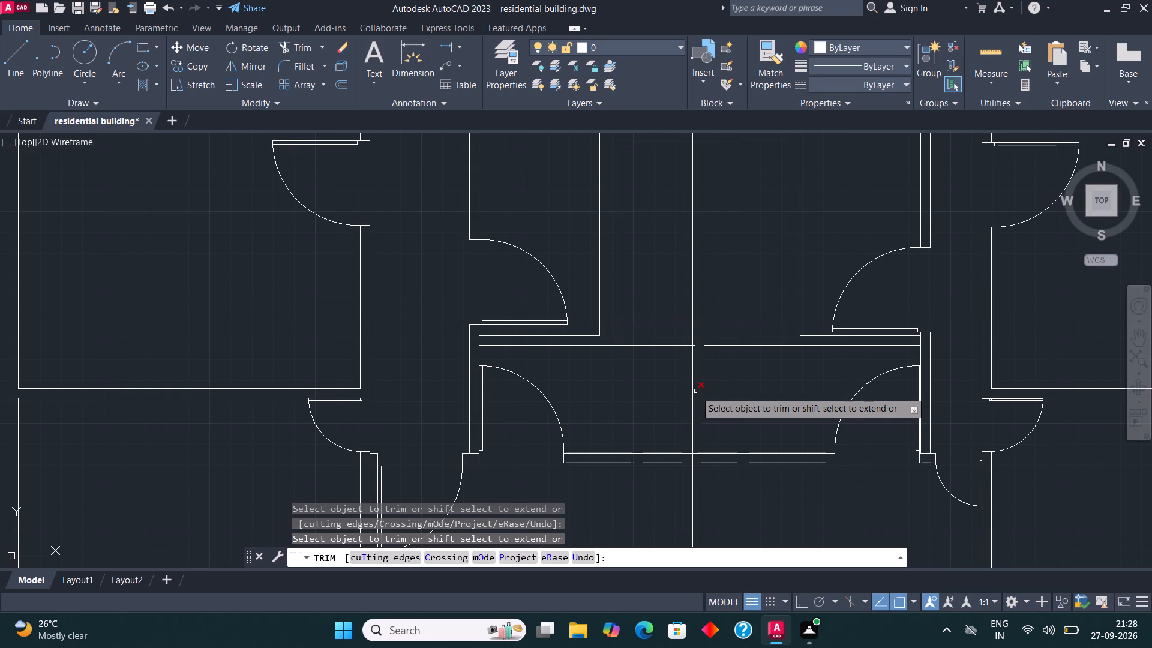
{"action": "left_click", "coordinate": [695, 391]}
Draw a short horizontal line closing the gap in the wall line below the central shaft, beside the central dividing wall.
{"action": "left_click", "coordinate": [21, 55]}
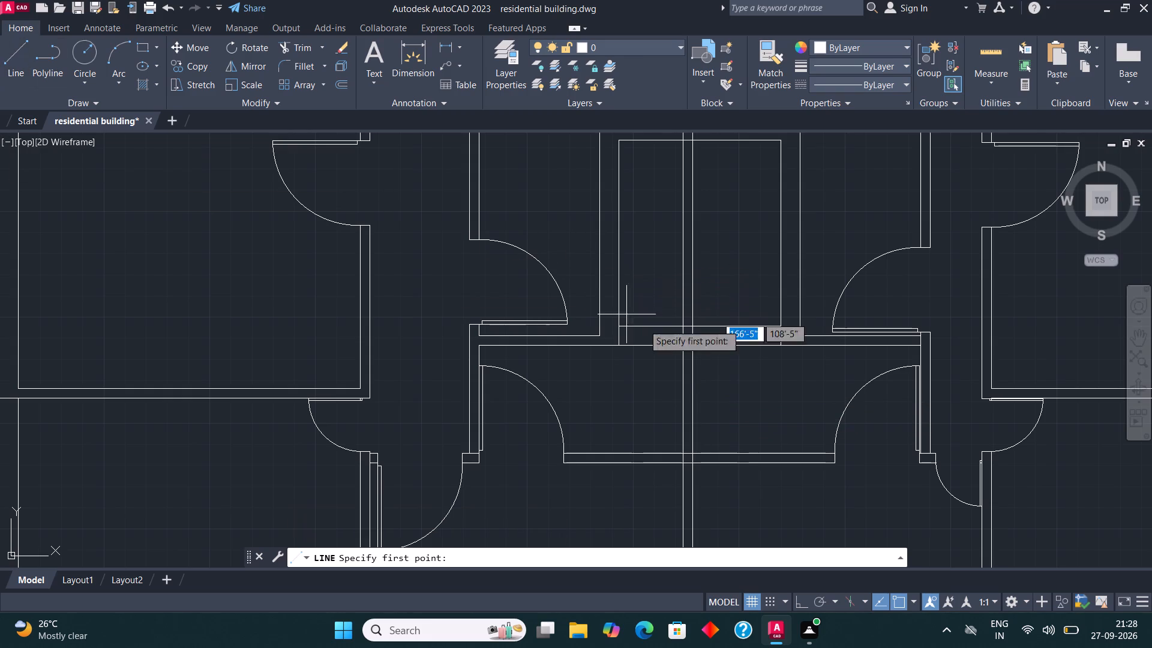
{"action": "left_click", "coordinate": [695, 347]}
{"action": "left_click", "coordinate": [734, 347]}
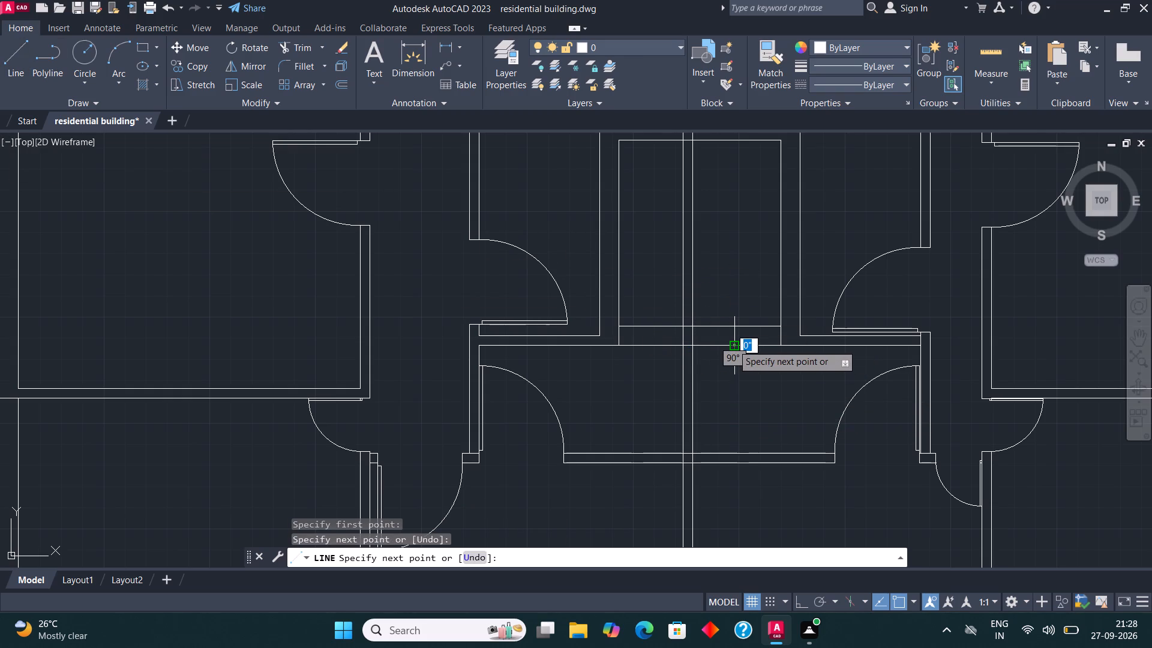
{"action": "key", "text": "Escape"}
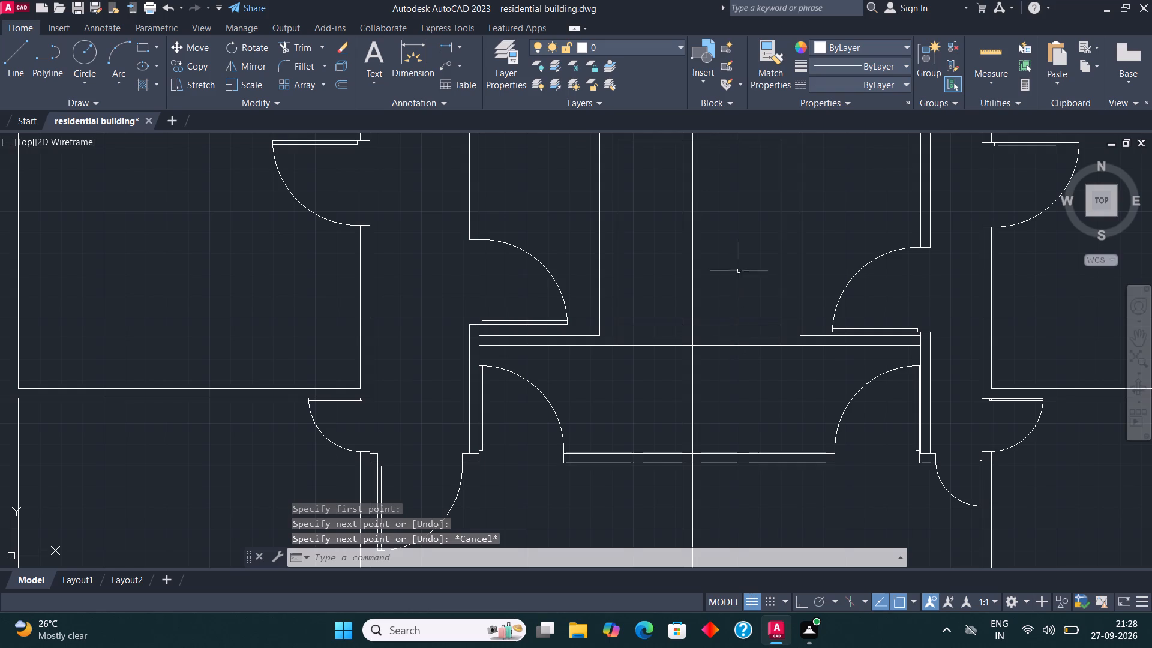
Trim the dividing-wall lines crossing the central shaft's bottom wall, and the wall's inner line between them.
{"action": "left_click", "coordinate": [305, 48]}
{"action": "left_click", "coordinate": [668, 338]}
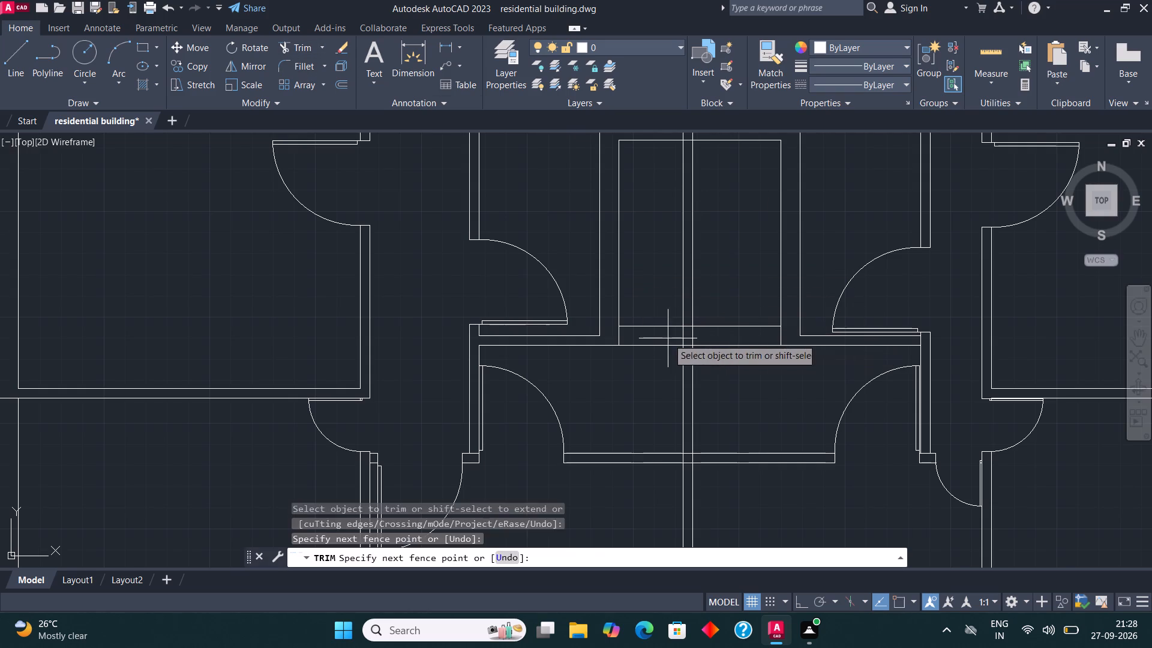
{"action": "left_click", "coordinate": [717, 337]}
{"action": "left_click", "coordinate": [688, 326]}
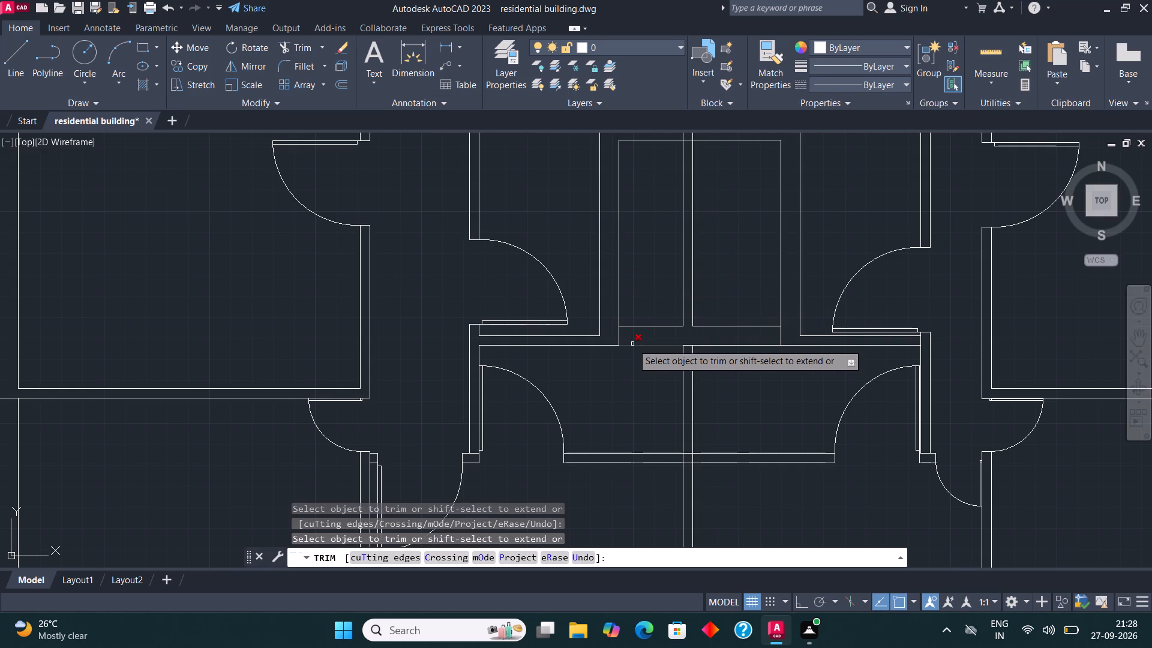
{"action": "key", "text": "Escape"}
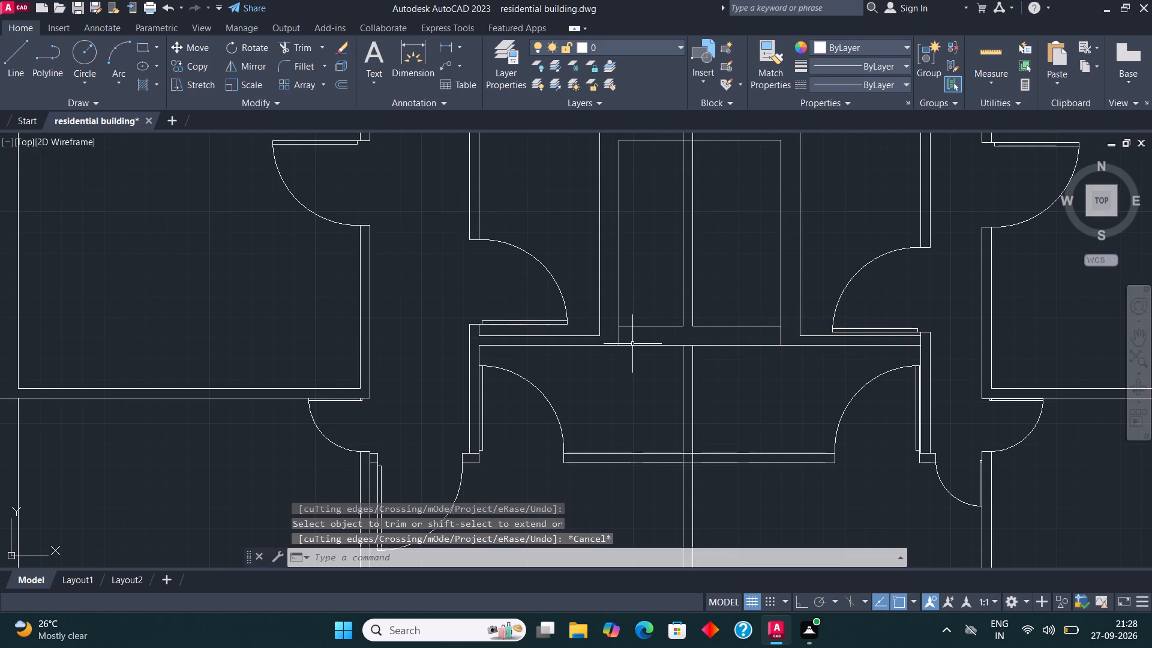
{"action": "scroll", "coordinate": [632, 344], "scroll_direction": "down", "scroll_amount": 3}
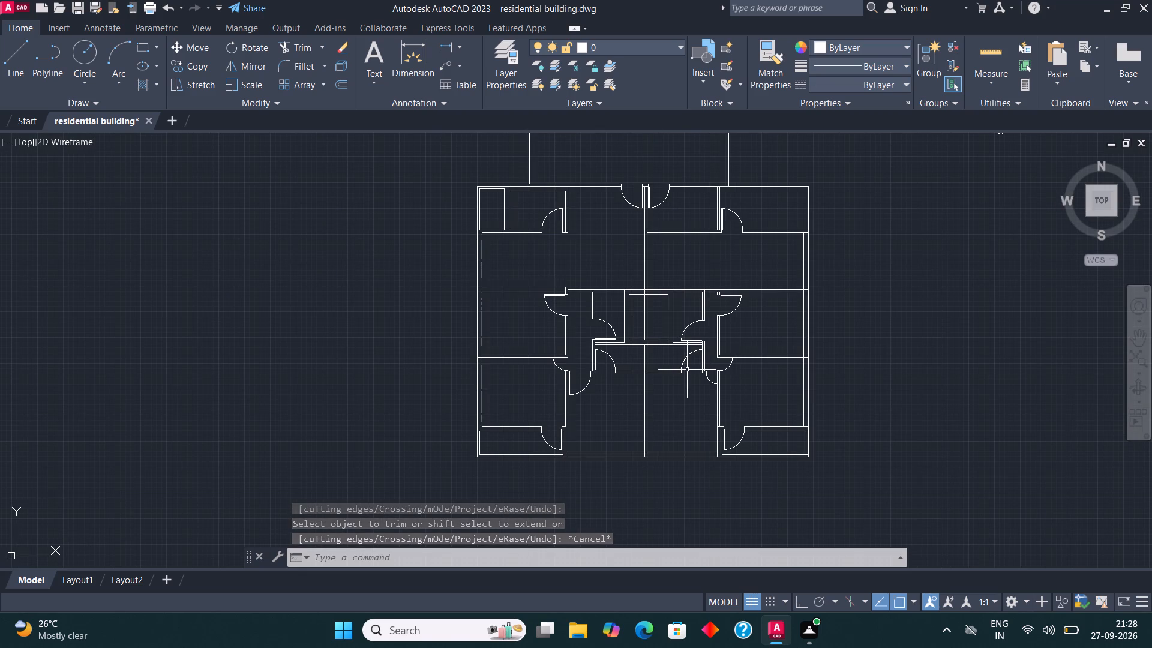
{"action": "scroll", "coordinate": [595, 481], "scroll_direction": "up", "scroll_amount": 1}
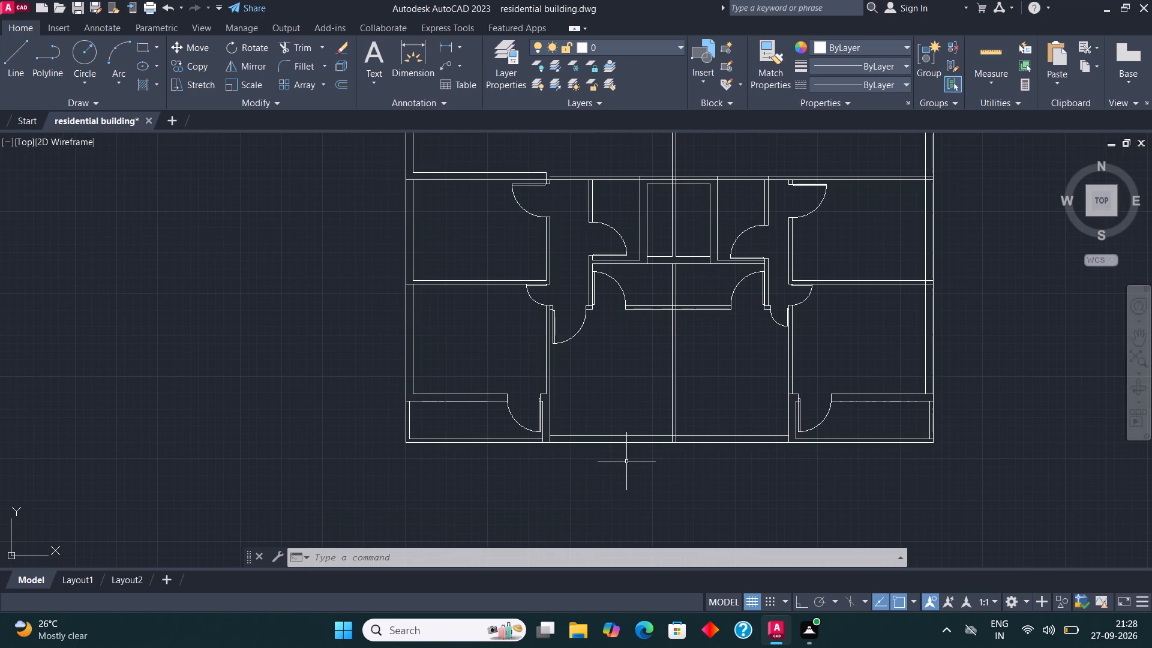
Examine the upper and lower floor plans, their door openings and the spare blocks beside them.
{"action": "scroll", "coordinate": [629, 460], "scroll_direction": "down", "scroll_amount": 1}
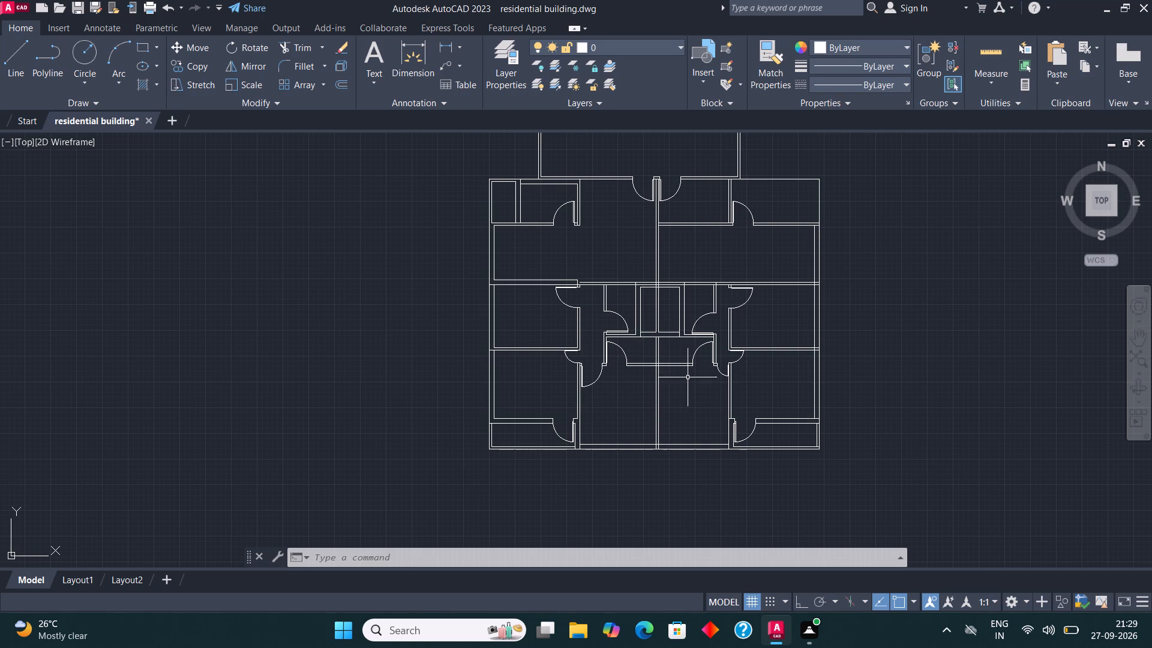
{"action": "scroll", "coordinate": [701, 415], "scroll_direction": "down", "scroll_amount": 2}
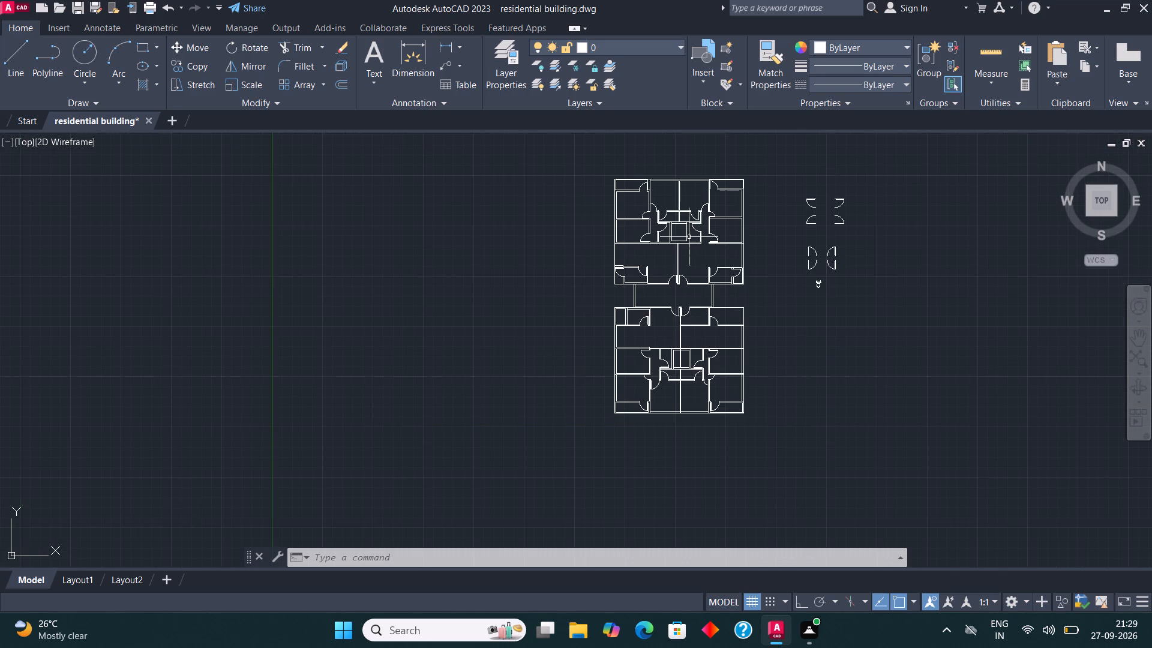
{"action": "scroll", "coordinate": [689, 230], "scroll_direction": "up", "scroll_amount": 3}
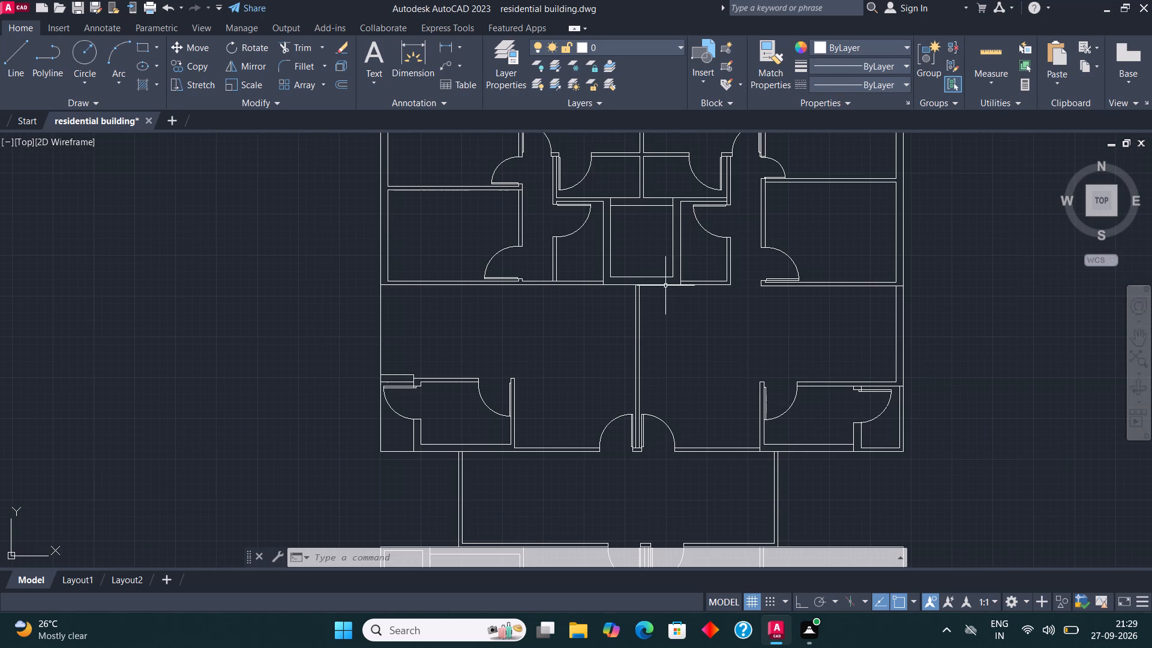
{"action": "scroll", "coordinate": [631, 362], "scroll_direction": "down", "scroll_amount": 1}
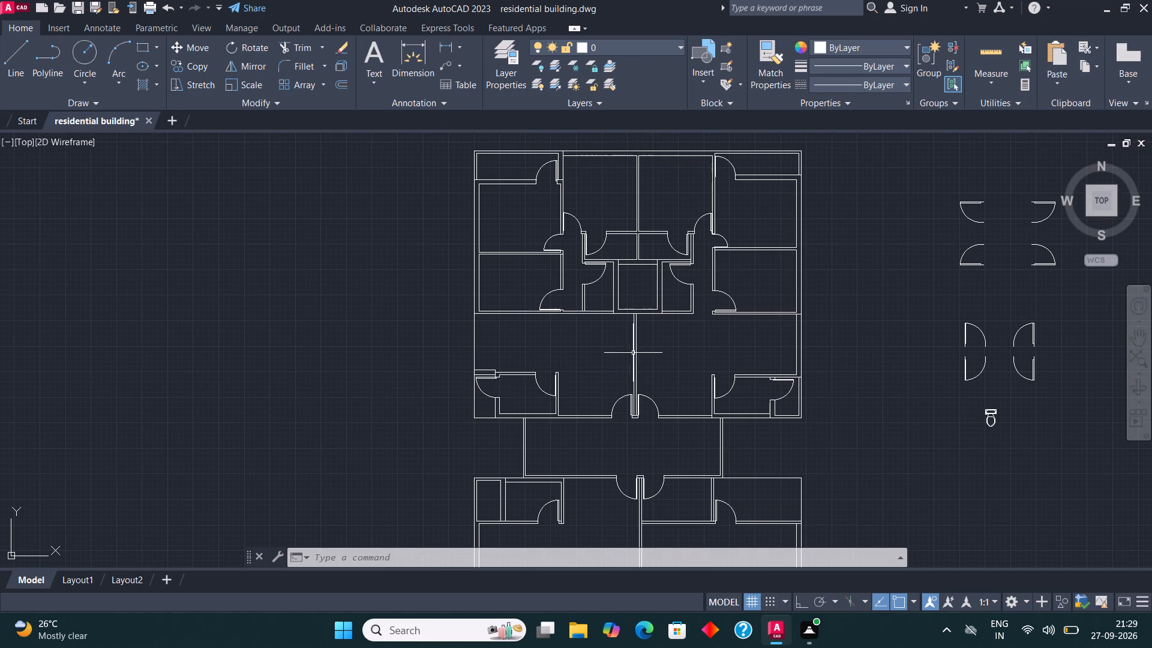
{"action": "scroll", "coordinate": [659, 274], "scroll_direction": "down", "scroll_amount": 2}
{"action": "scroll", "coordinate": [669, 437], "scroll_direction": "up", "scroll_amount": 2}
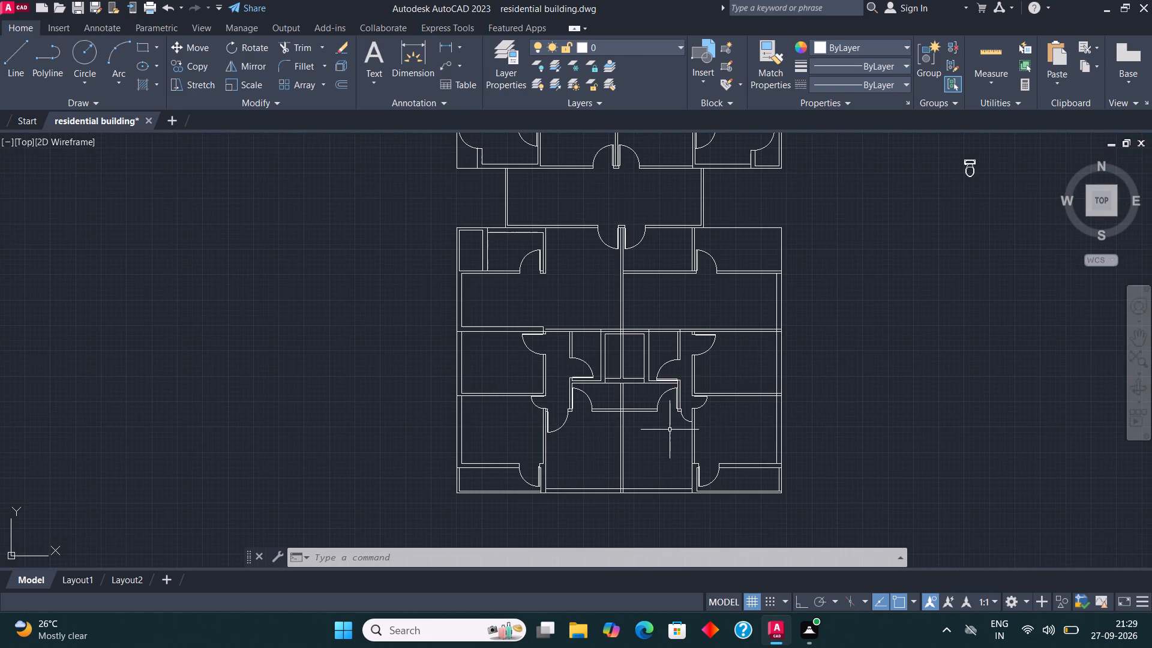
{"action": "scroll", "coordinate": [670, 430], "scroll_direction": "down", "scroll_amount": 1}
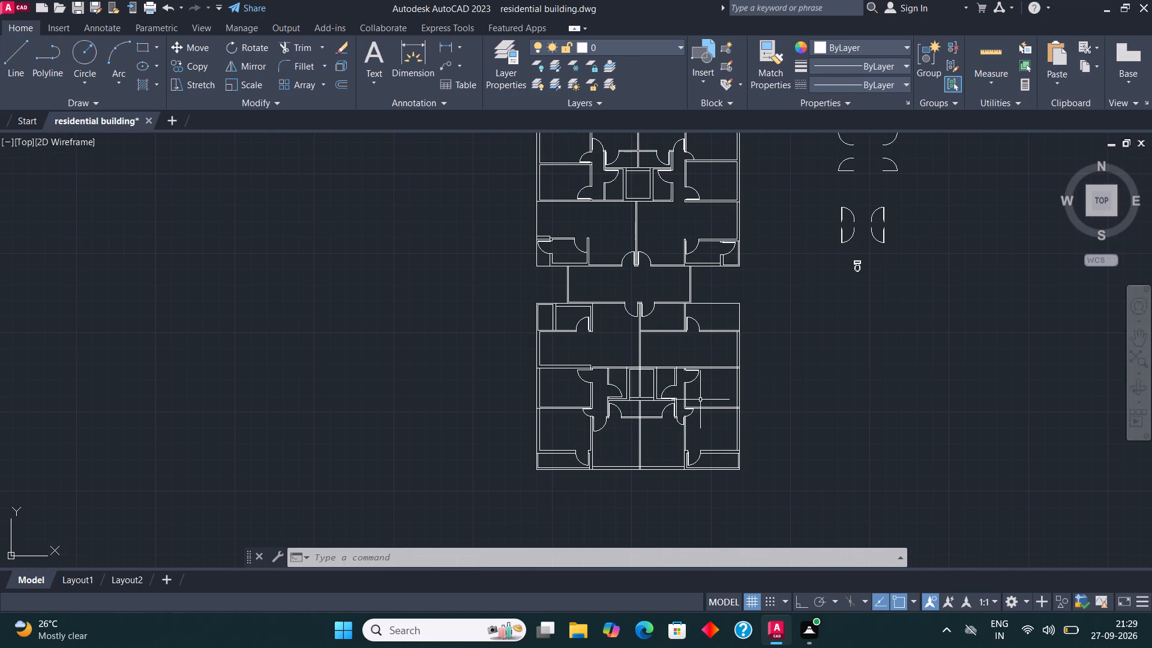
{"action": "scroll", "coordinate": [712, 420], "scroll_direction": "down", "scroll_amount": 2}
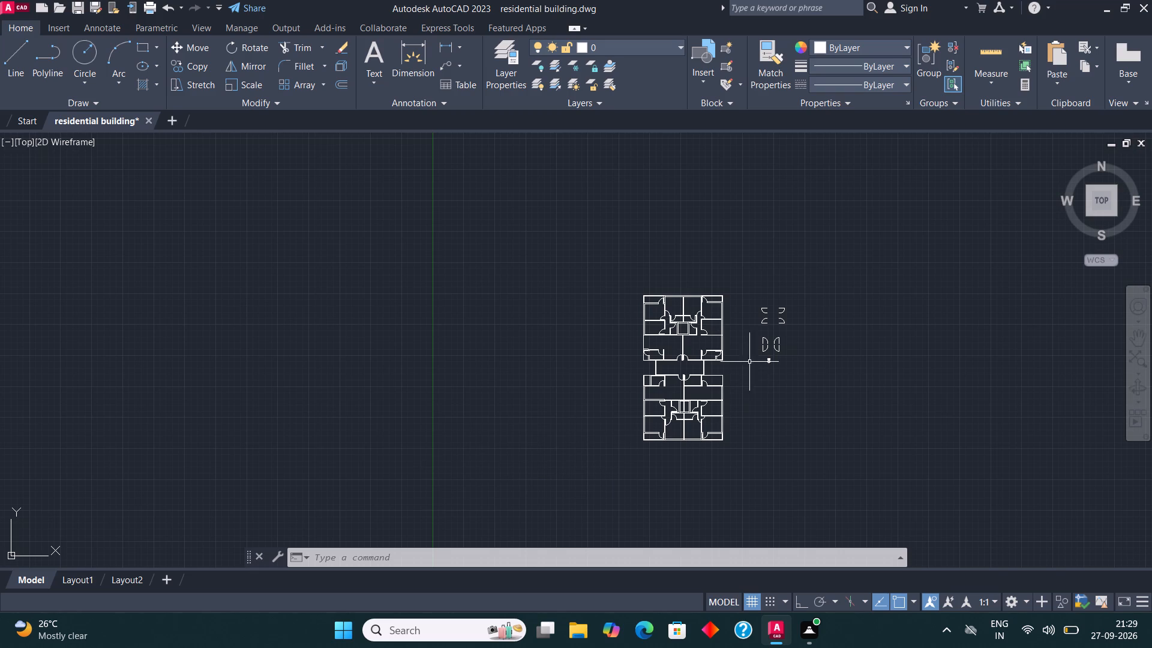
{"action": "scroll", "coordinate": [779, 364], "scroll_direction": "up", "scroll_amount": 2}
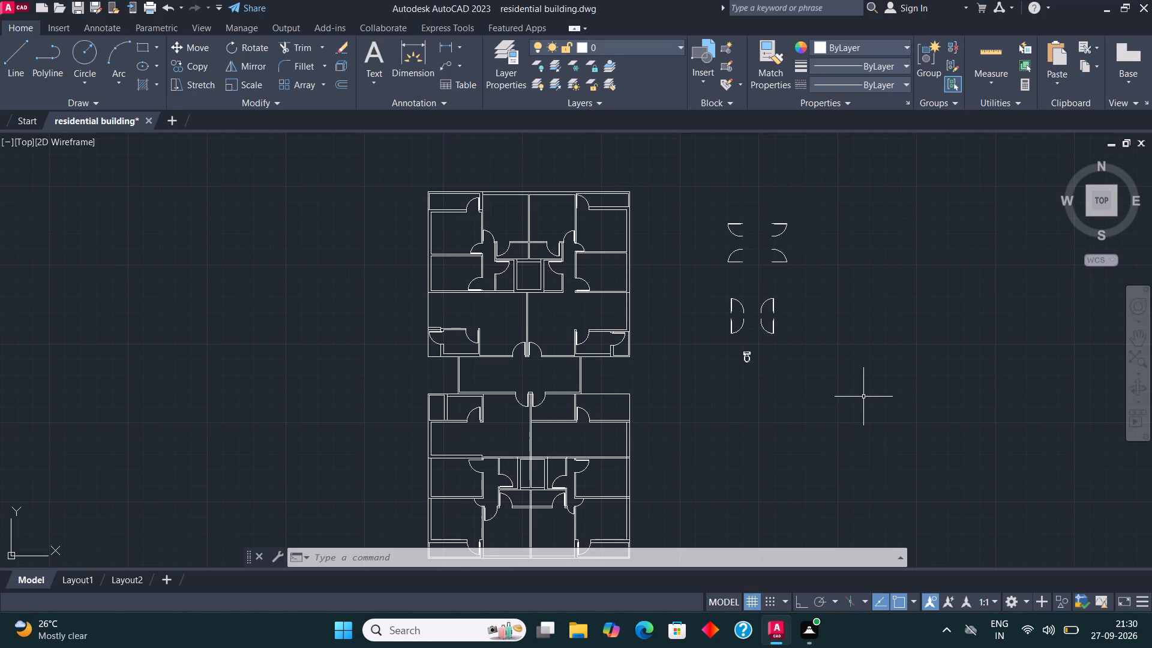
{"action": "scroll", "coordinate": [863, 397], "scroll_direction": "down", "scroll_amount": 1}
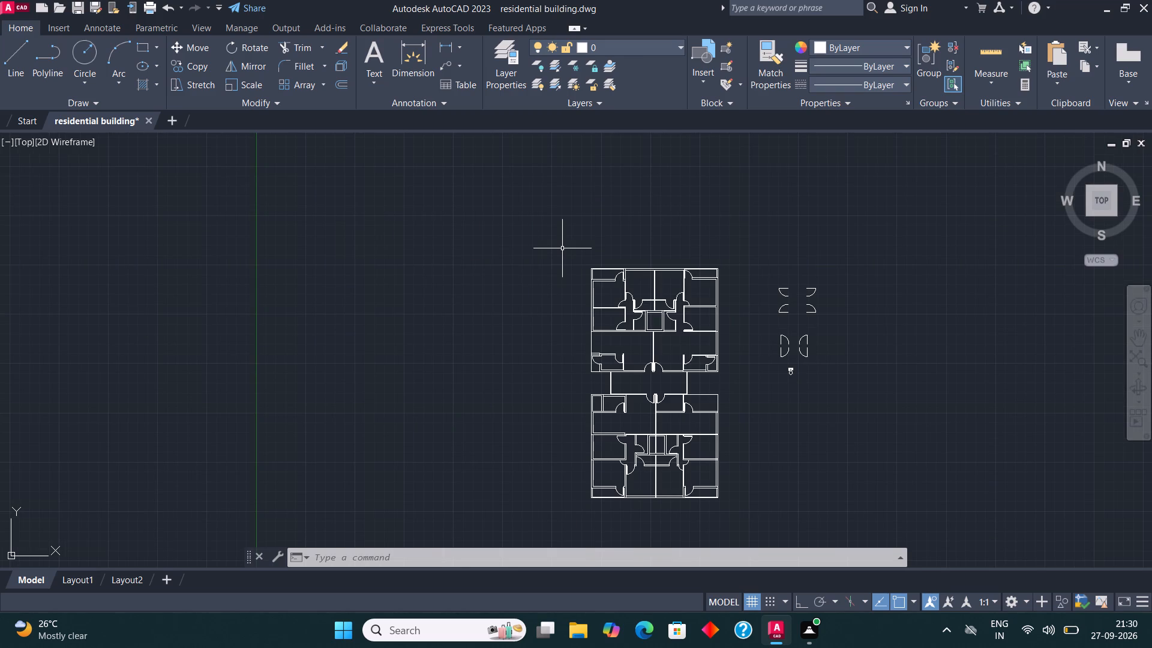
Save the residential building drawing.
{"action": "key", "text": "ctrl+s"}
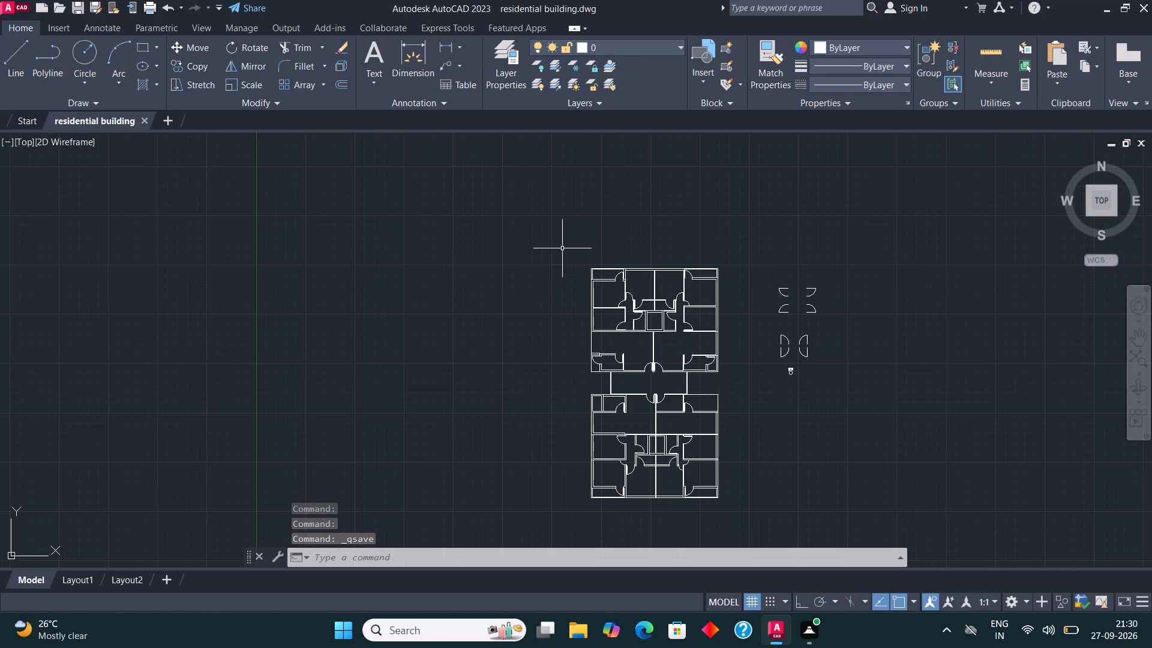
Erase all the spare door symbols and the small fixture symbol standing beside the floor plans.
{"action": "left_click", "coordinate": [825, 396]}
{"action": "left_click", "coordinate": [764, 259]}
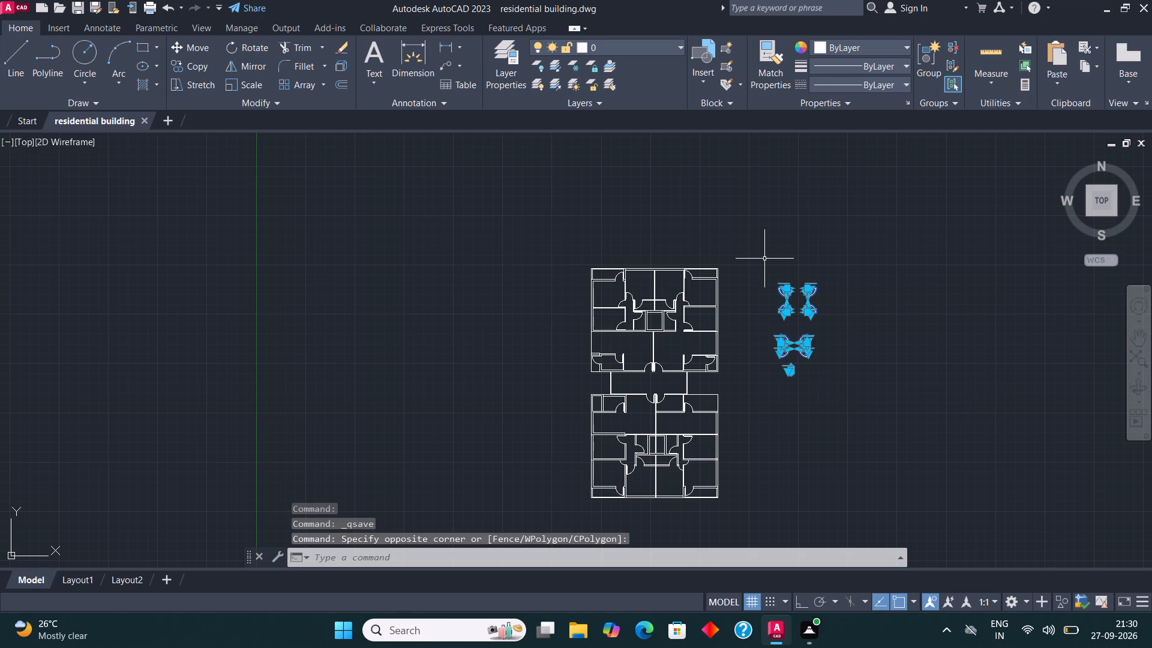
{"action": "key", "text": "Delete"}
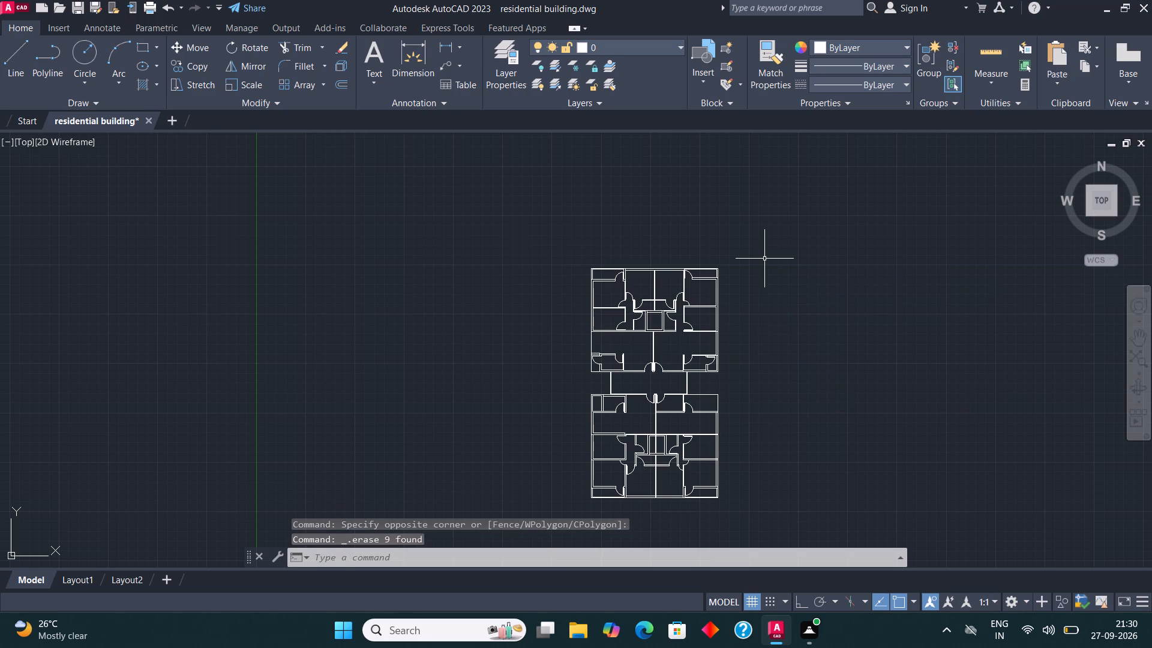
Draw a rectangle about 2'-3" wide by 2'-4" high inside the narrow top-left corner room of the lower plan.
{"action": "scroll", "coordinate": [766, 250], "scroll_direction": "down", "scroll_amount": 2}
{"action": "scroll", "coordinate": [719, 331], "scroll_direction": "up", "scroll_amount": 3}
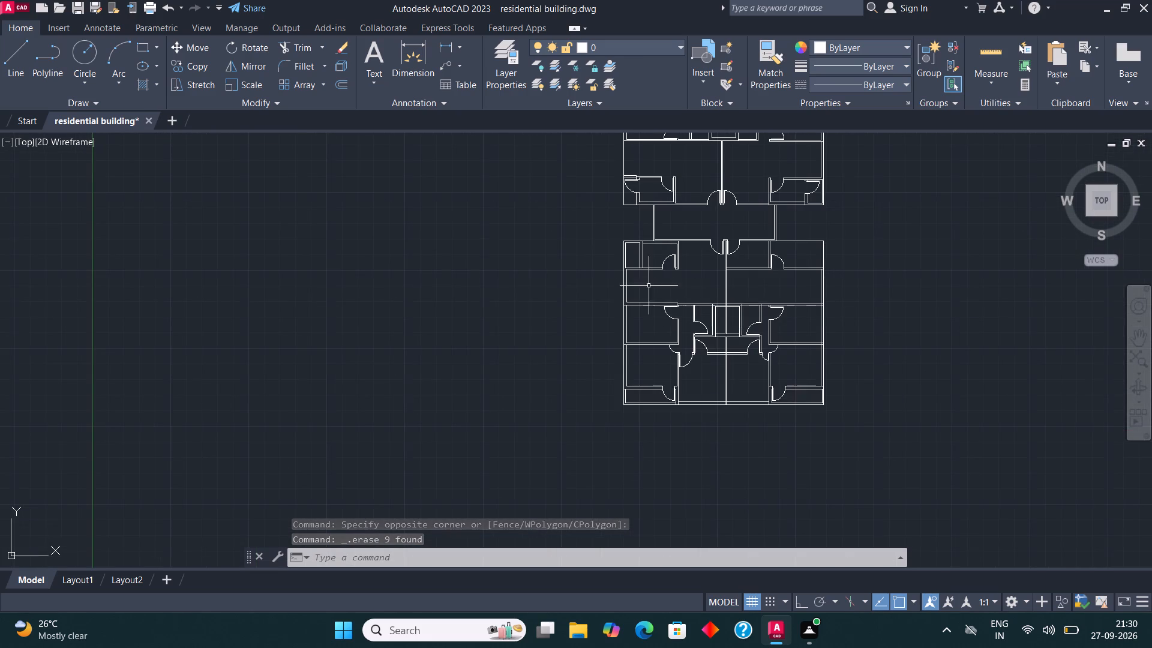
{"action": "scroll", "coordinate": [637, 247], "scroll_direction": "up", "scroll_amount": 4}
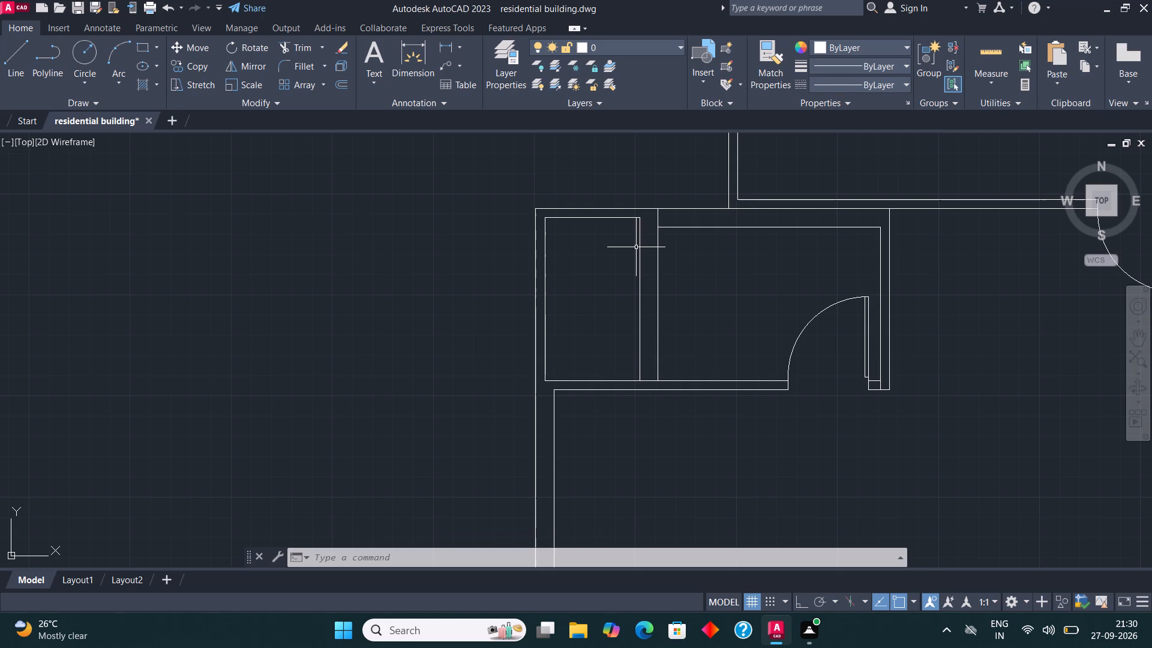
{"action": "left_click", "coordinate": [140, 51]}
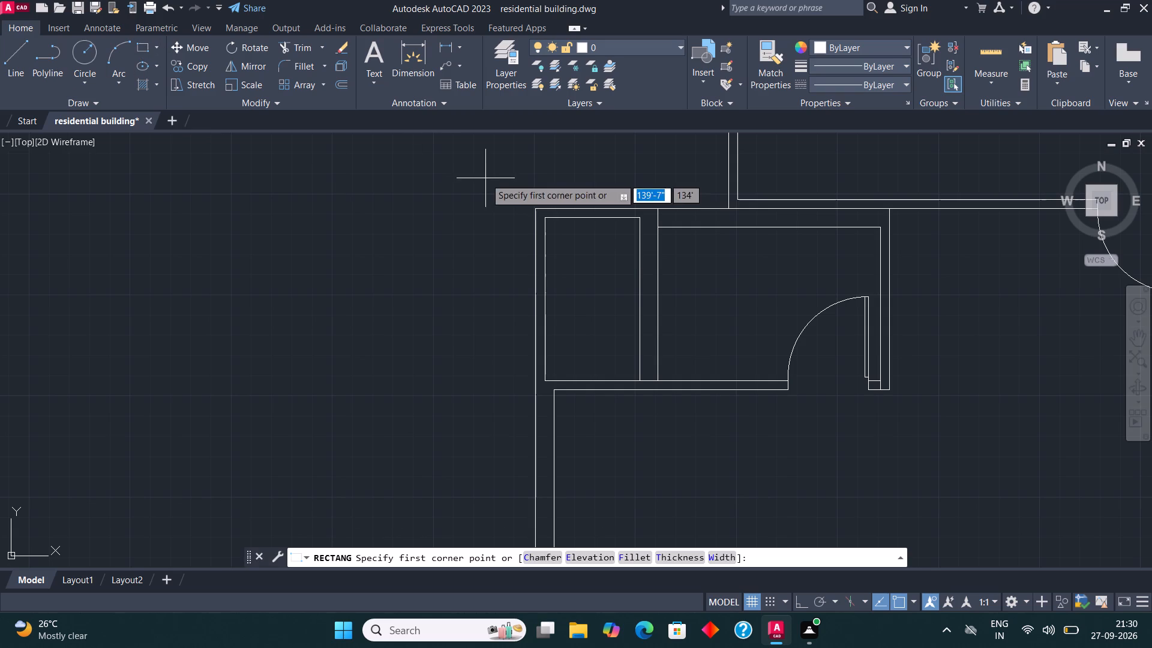
{"action": "scroll", "coordinate": [553, 226], "scroll_direction": "up", "scroll_amount": 1}
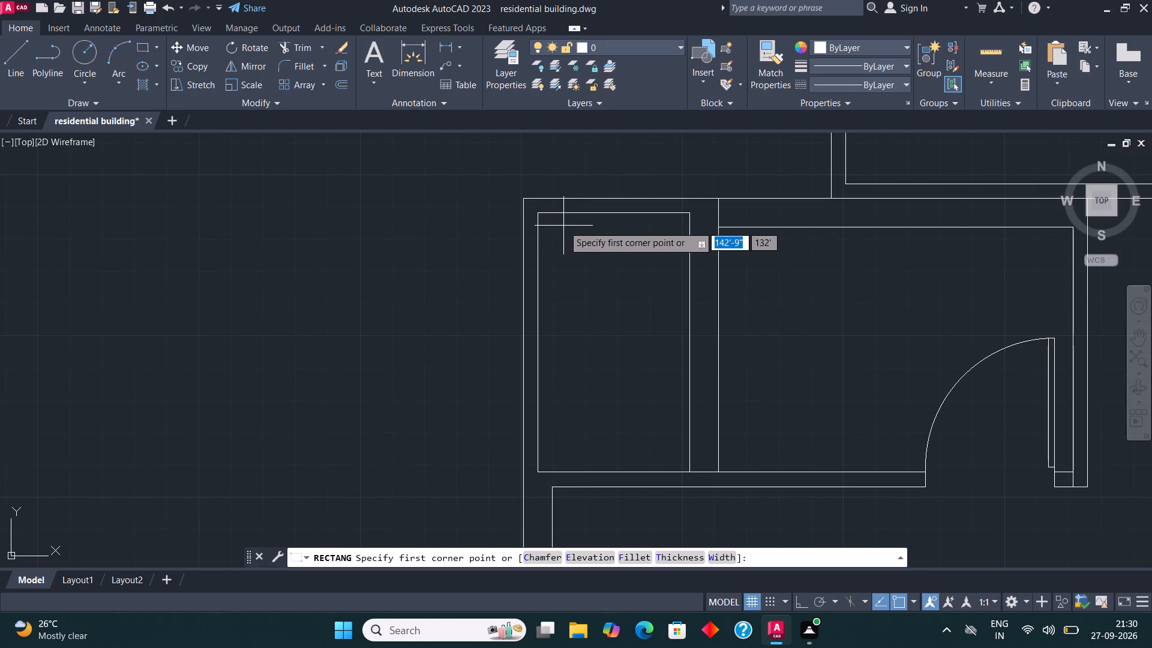
{"action": "left_click", "coordinate": [566, 226]}
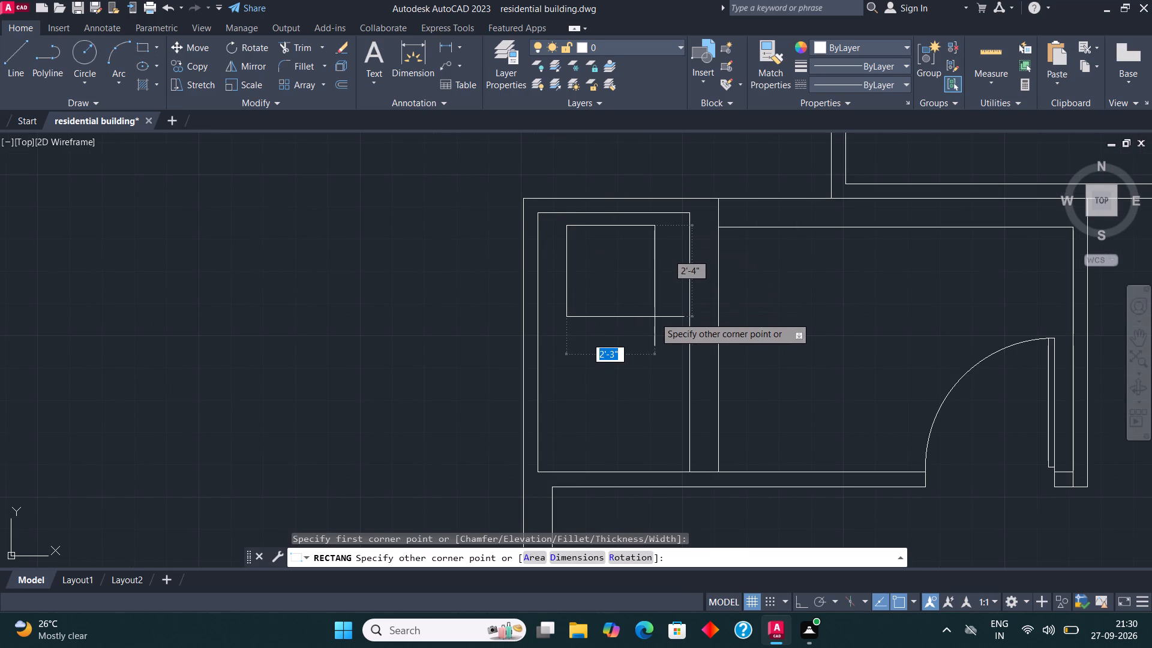
{"action": "left_click", "coordinate": [655, 317]}
Draw a horizontal line across the new rectangle just above its bottom edge, with Ortho on, and trim the end overhanging its right side.
{"action": "scroll", "coordinate": [659, 286], "scroll_direction": "up", "scroll_amount": 2}
{"action": "left_click", "coordinate": [11, 56]}
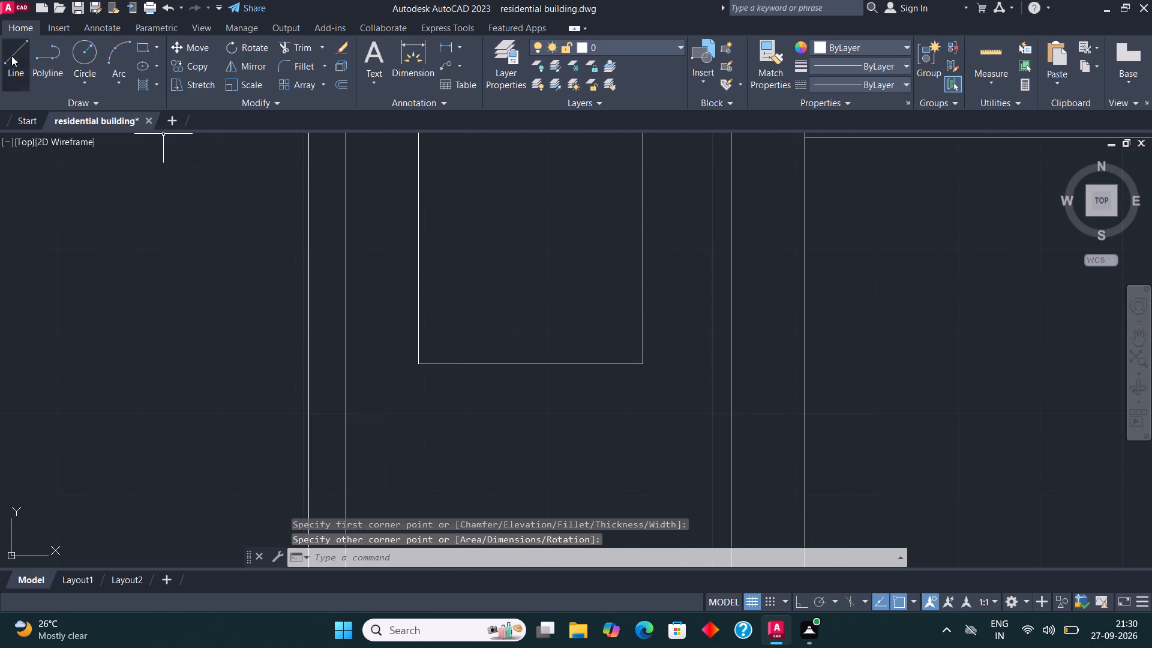
{"action": "left_click", "coordinate": [418, 326]}
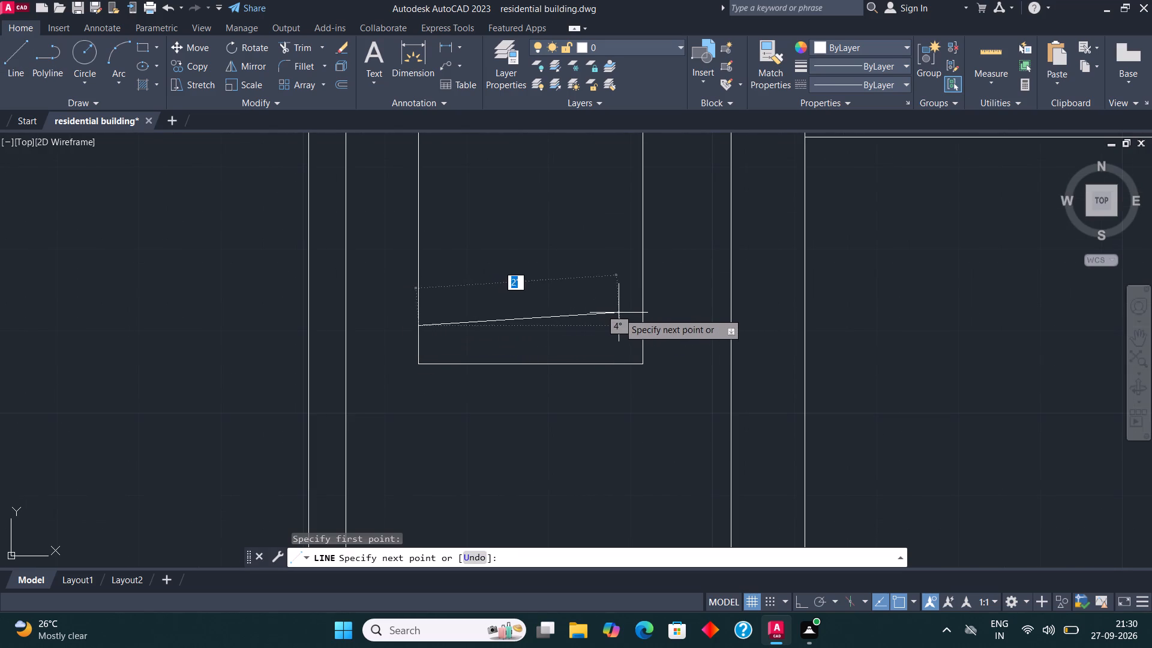
{"action": "key", "text": "F8"}
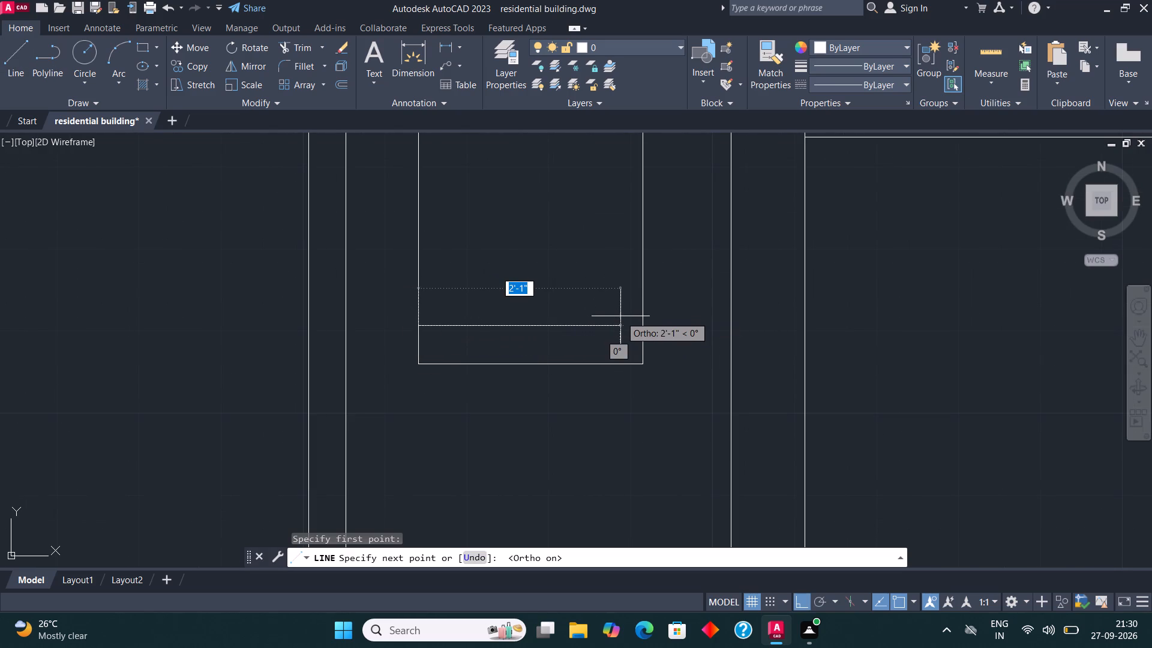
{"action": "left_click", "coordinate": [655, 322]}
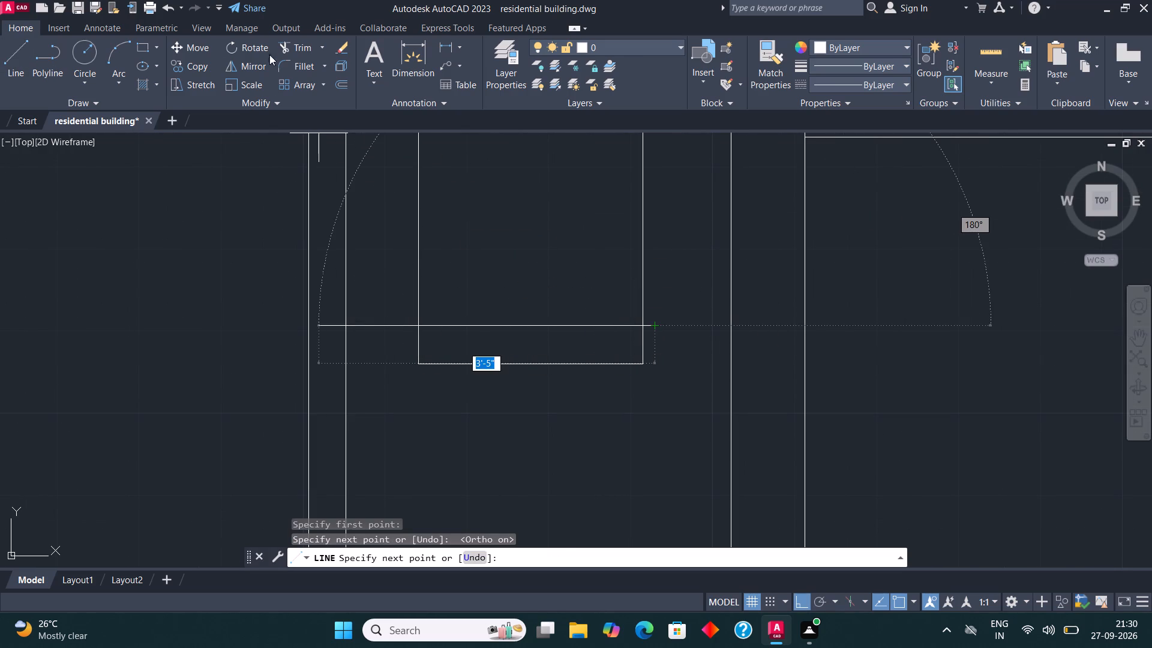
{"action": "left_click", "coordinate": [305, 44]}
{"action": "left_click", "coordinate": [651, 322]}
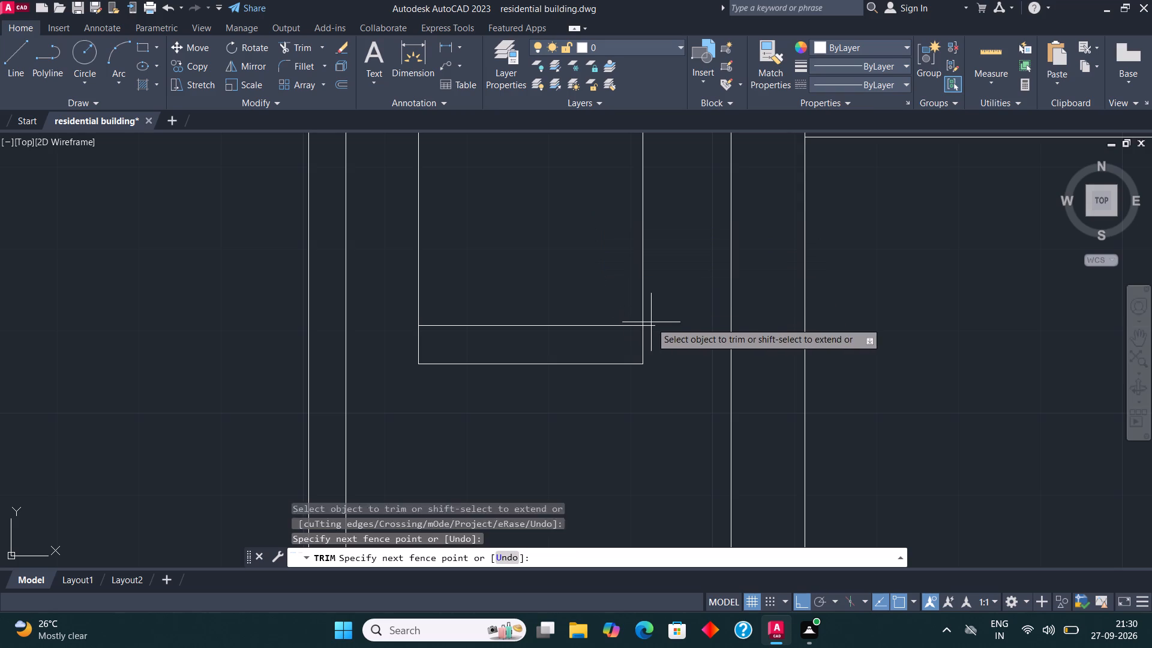
{"action": "left_click", "coordinate": [652, 339]}
Draw a Start, End, Direction arc between the rectangle's two vertical sides near the top, bulging up towards its top edge.
{"action": "left_click", "coordinate": [11, 73]}
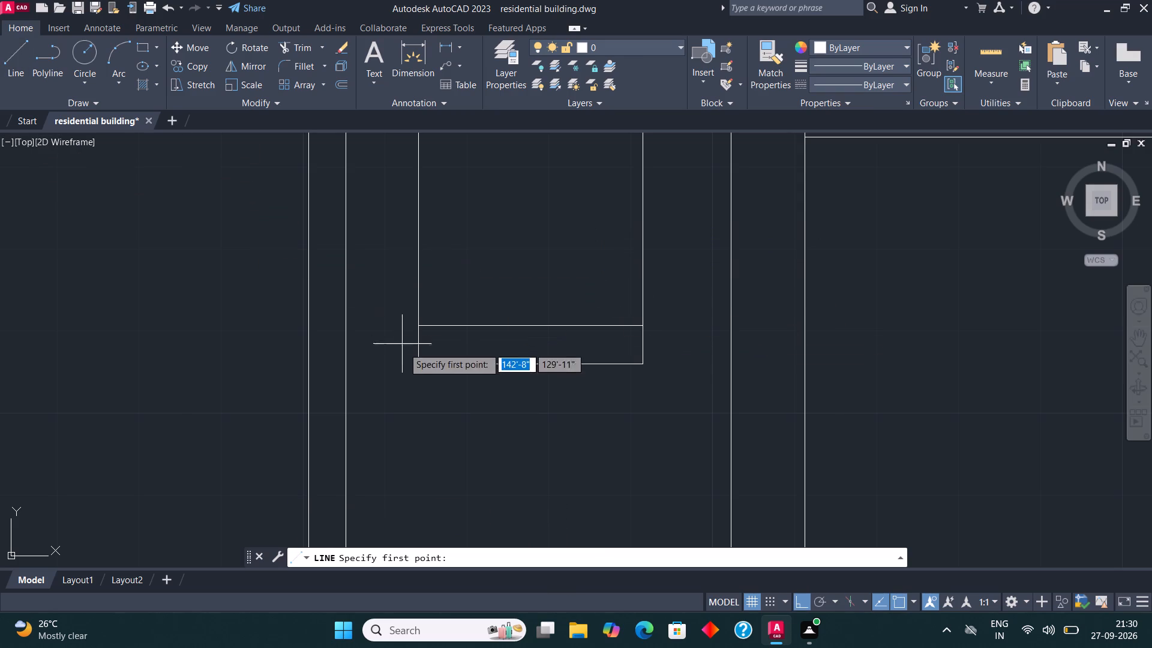
{"action": "scroll", "coordinate": [418, 404], "scroll_direction": "down", "scroll_amount": 1}
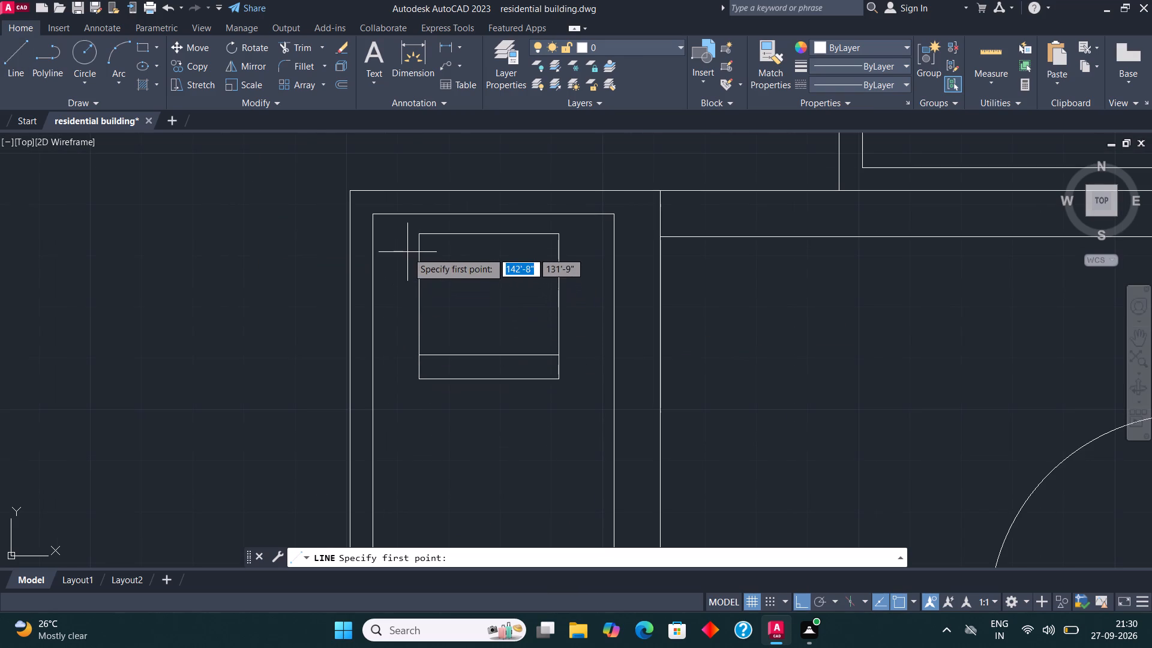
{"action": "scroll", "coordinate": [407, 252], "scroll_direction": "up", "scroll_amount": 1}
{"action": "left_click", "coordinate": [118, 80]}
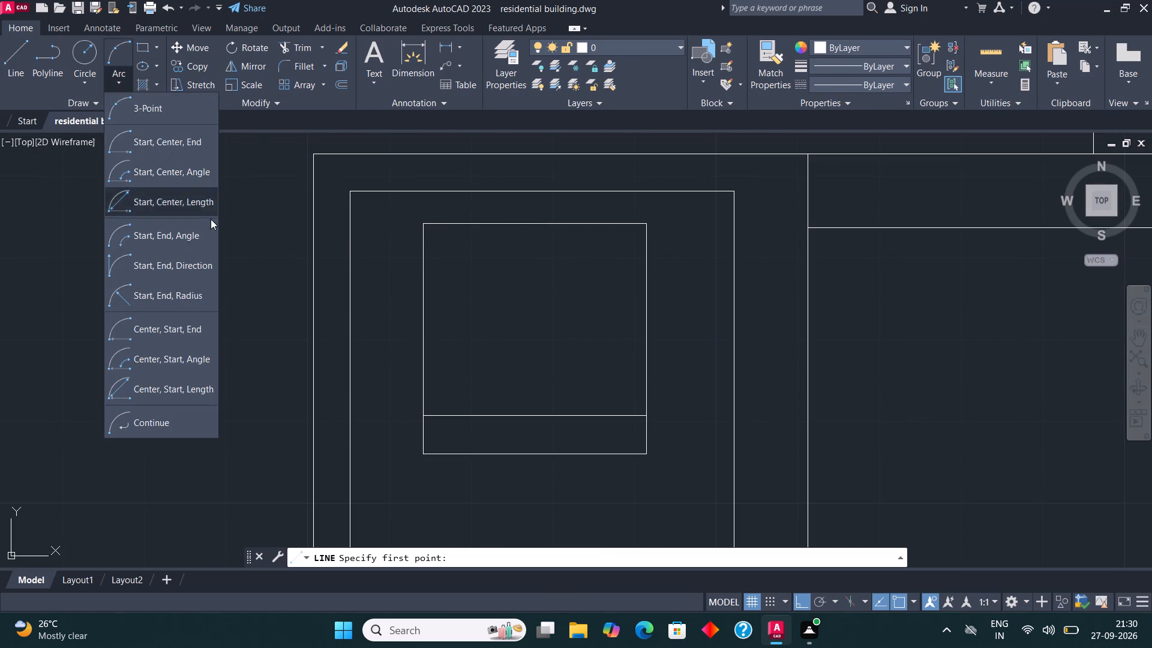
{"action": "left_click", "coordinate": [192, 263]}
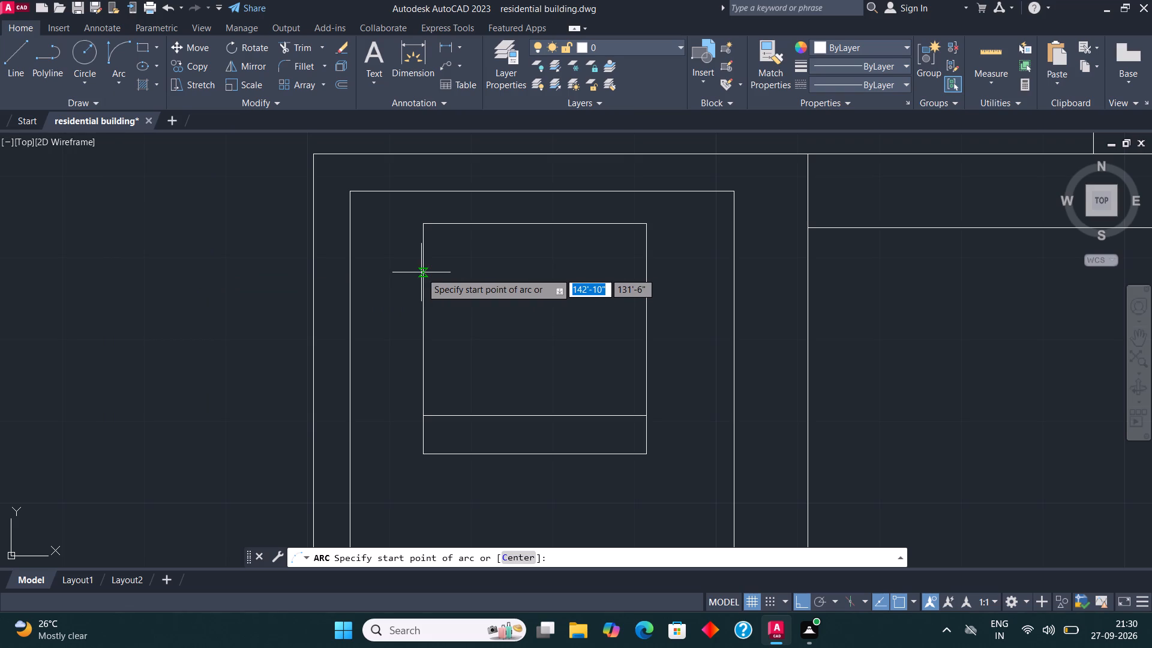
{"action": "left_click", "coordinate": [421, 272]}
{"action": "left_click", "coordinate": [646, 272]}
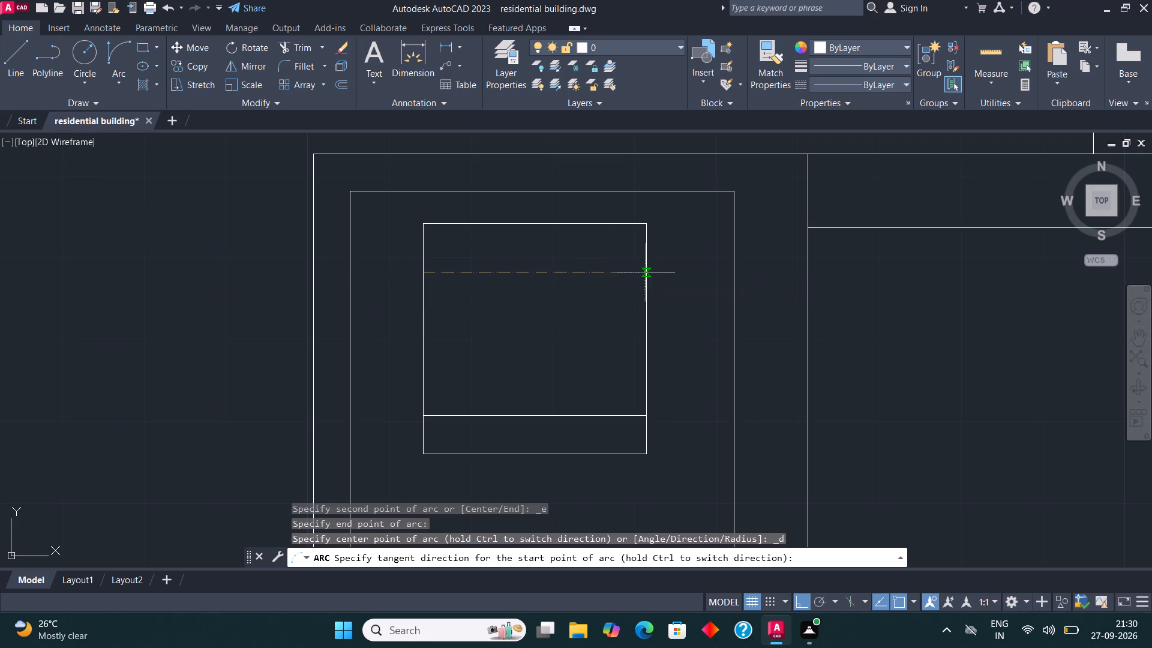
{"action": "left_click", "coordinate": [545, 215]}
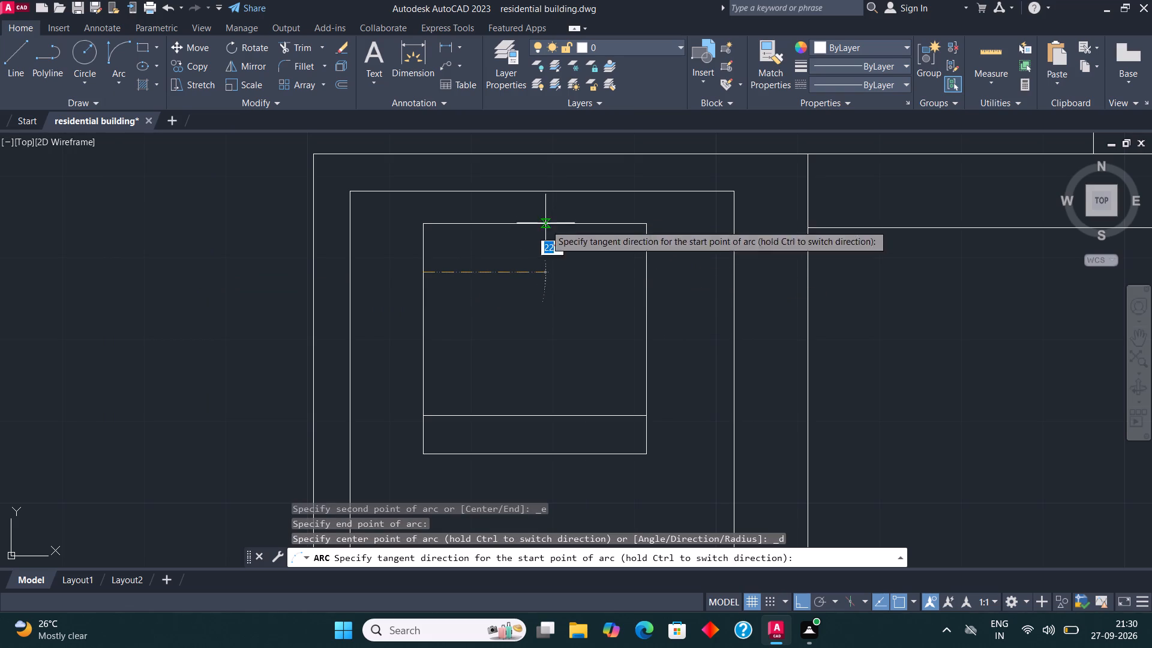
{"action": "left_click", "coordinate": [530, 177]}
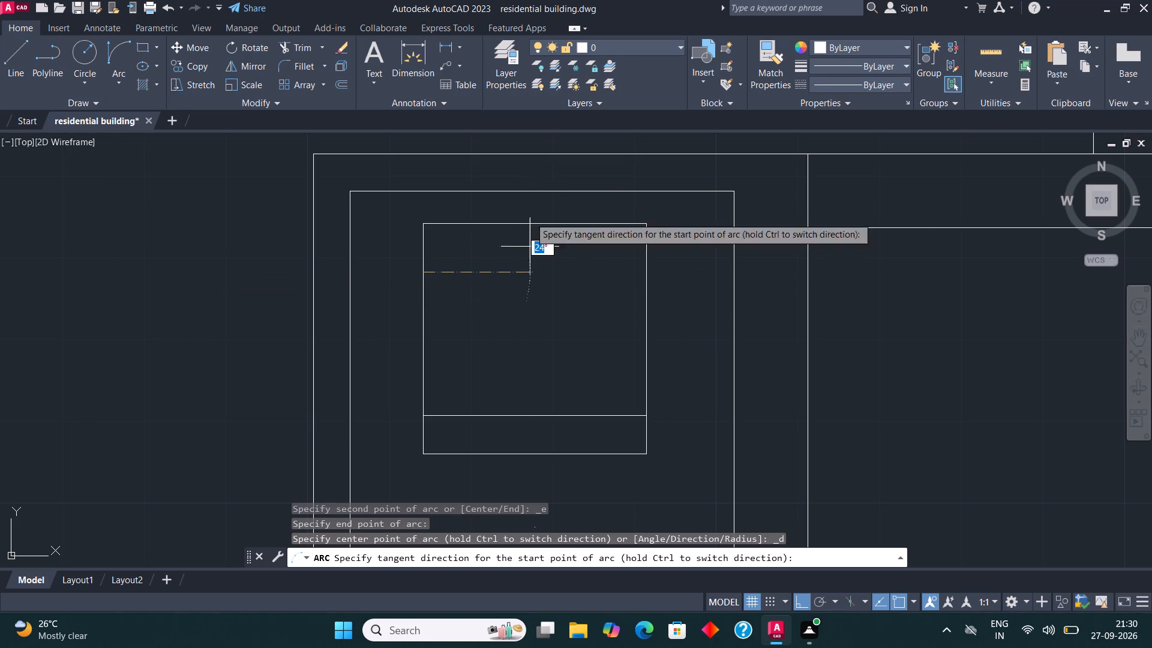
{"action": "left_click", "coordinate": [530, 205]}
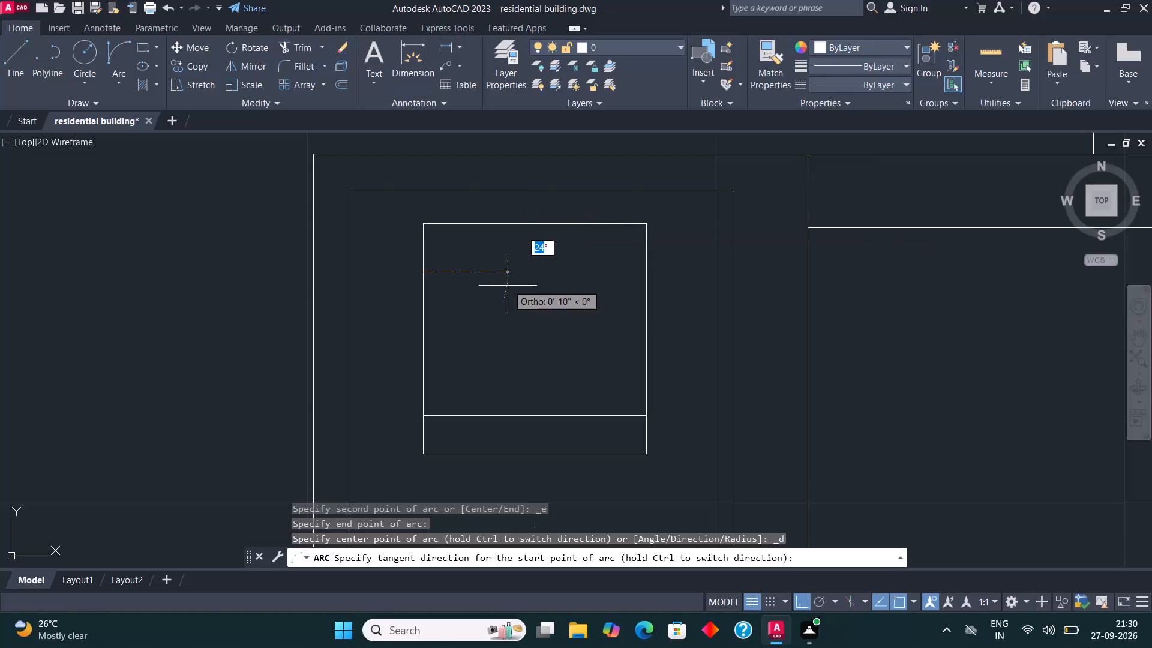
{"action": "left_click", "coordinate": [538, 157]}
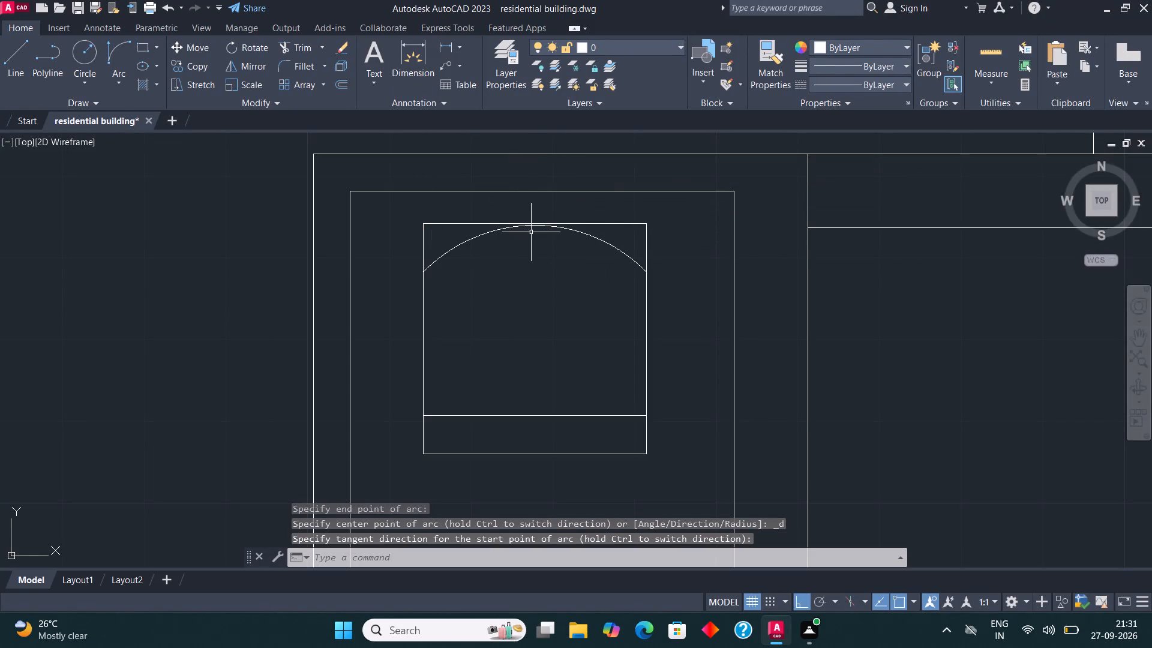
Flatten the arc by stretching its midpoint straight down, away from the rectangle's top edge.
{"action": "left_click", "coordinate": [534, 224]}
{"action": "scroll", "coordinate": [534, 229], "scroll_direction": "up", "scroll_amount": 2}
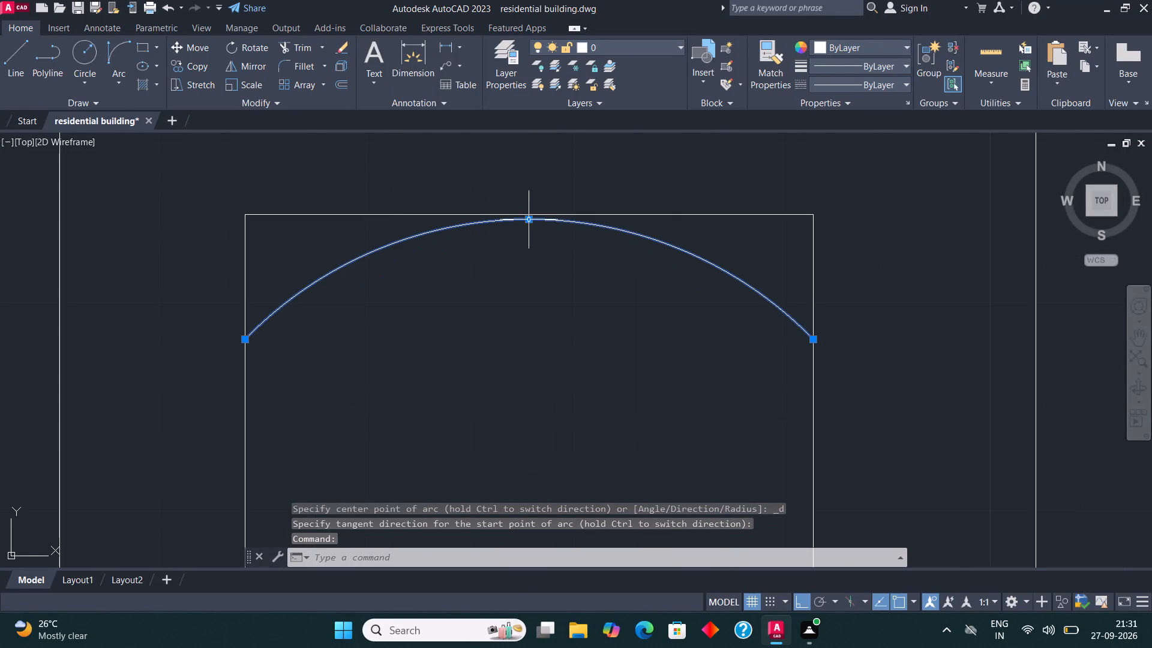
{"action": "left_click", "coordinate": [532, 220]}
{"action": "left_click", "coordinate": [527, 275]}
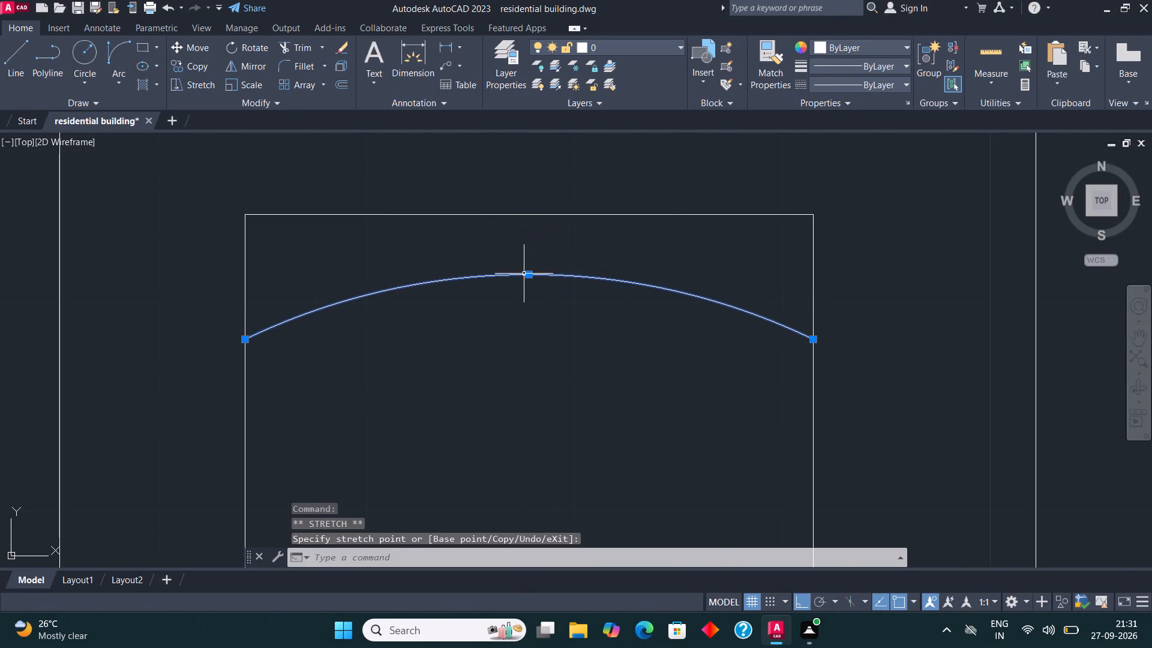
{"action": "key", "text": "Escape"}
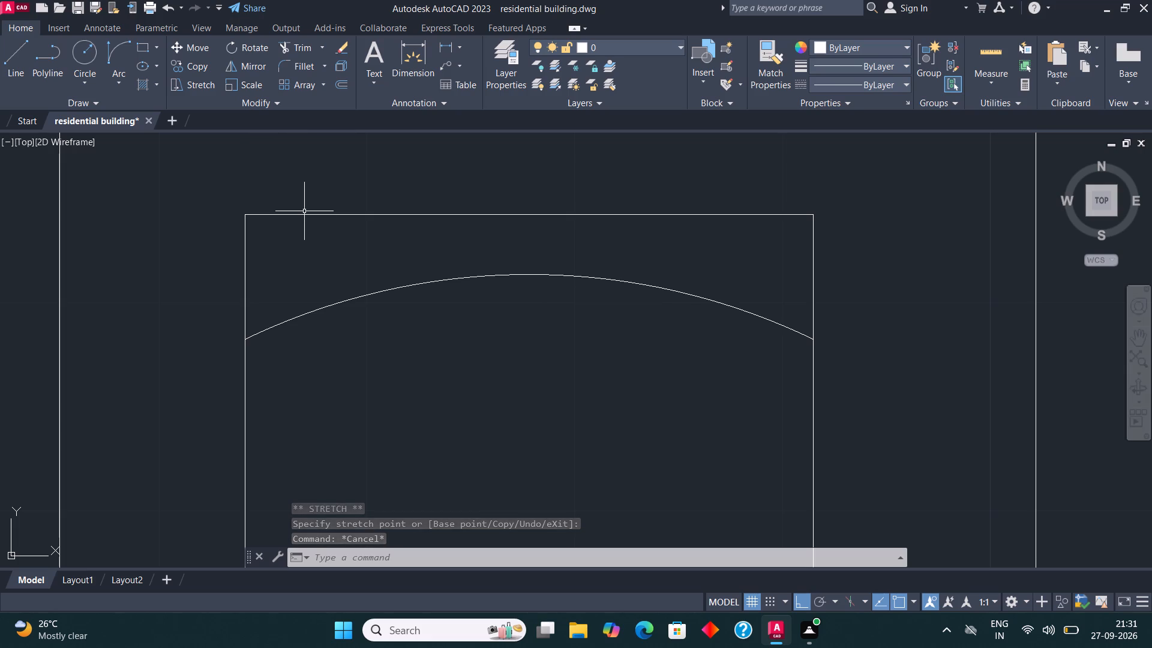
{"action": "scroll", "coordinate": [341, 278], "scroll_direction": "down", "scroll_amount": 4}
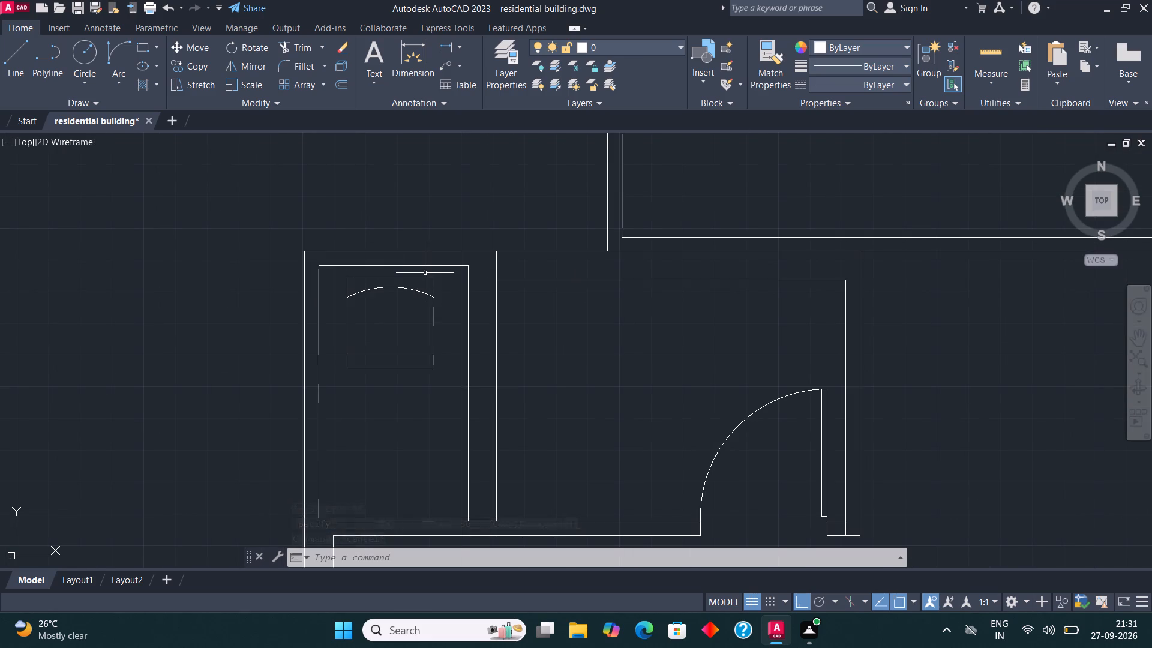
Draw a counter line in the room beside the fixture room: 2' down from its top-left inner corner, across to the right wall, overhang trimmed.
{"action": "scroll", "coordinate": [341, 376], "scroll_direction": "down", "scroll_amount": 1}
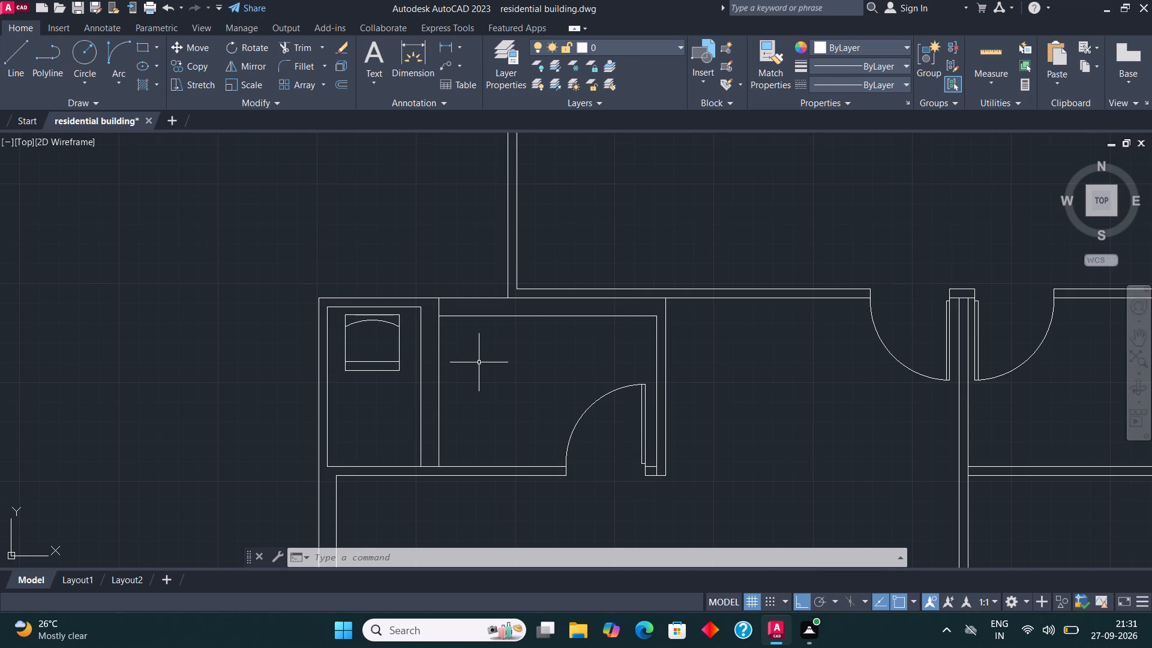
{"action": "scroll", "coordinate": [486, 360], "scroll_direction": "up", "scroll_amount": 1}
{"action": "left_click", "coordinate": [19, 51]}
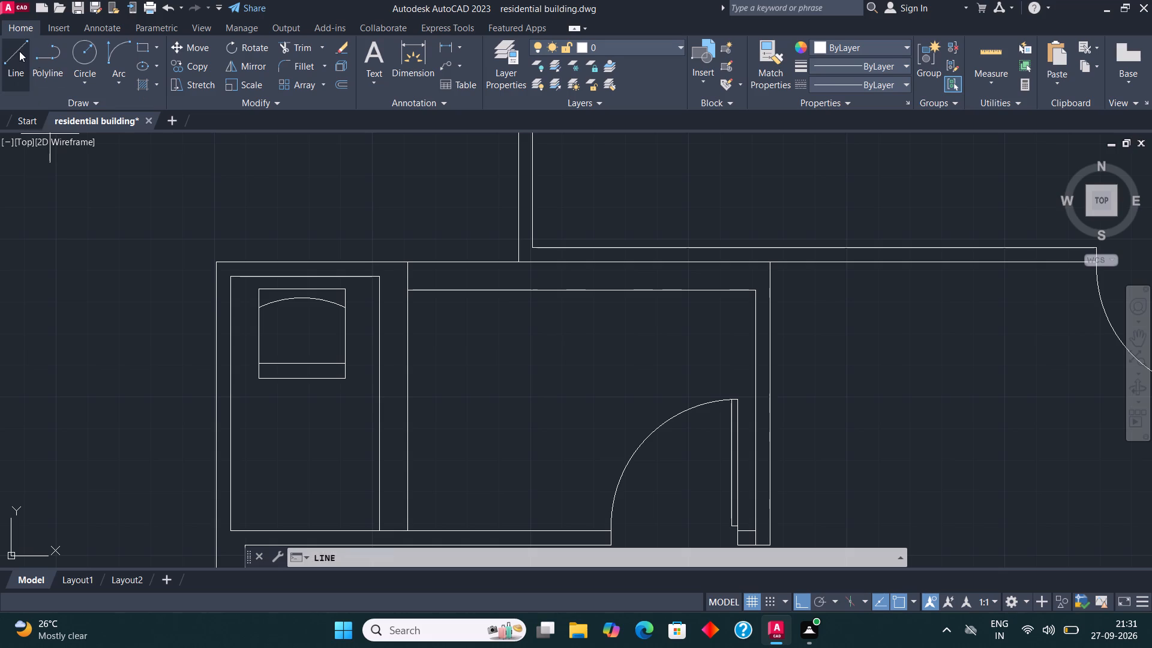
{"action": "left_click", "coordinate": [410, 293]}
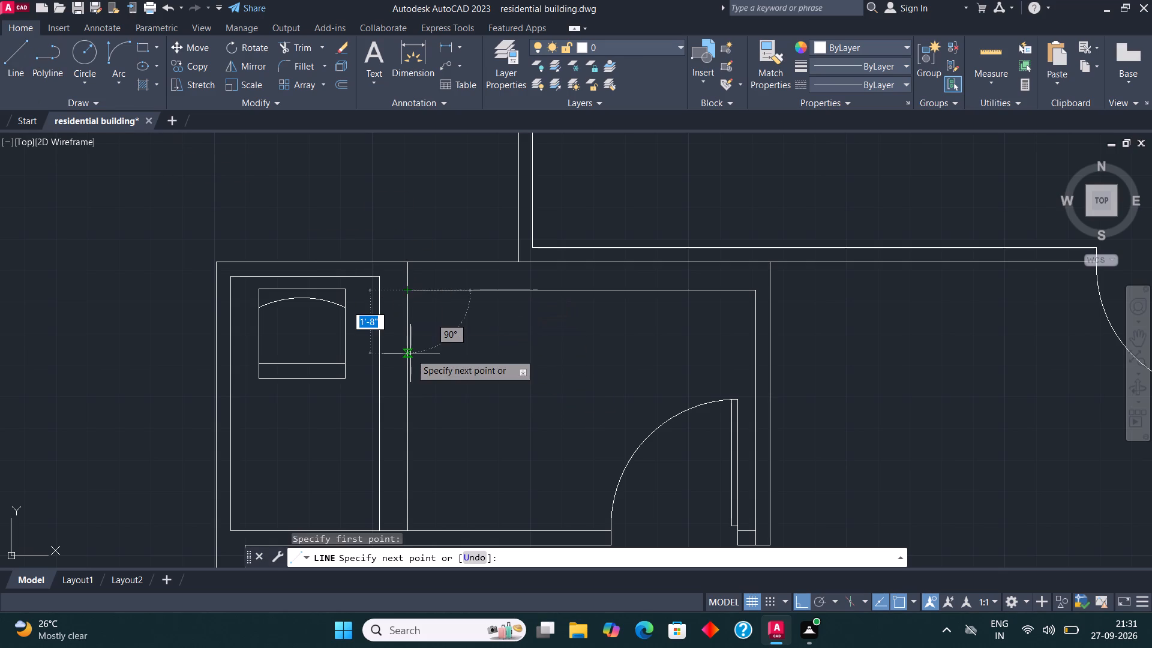
{"action": "type", "text": "2'"}
{"action": "key", "text": "Return"}
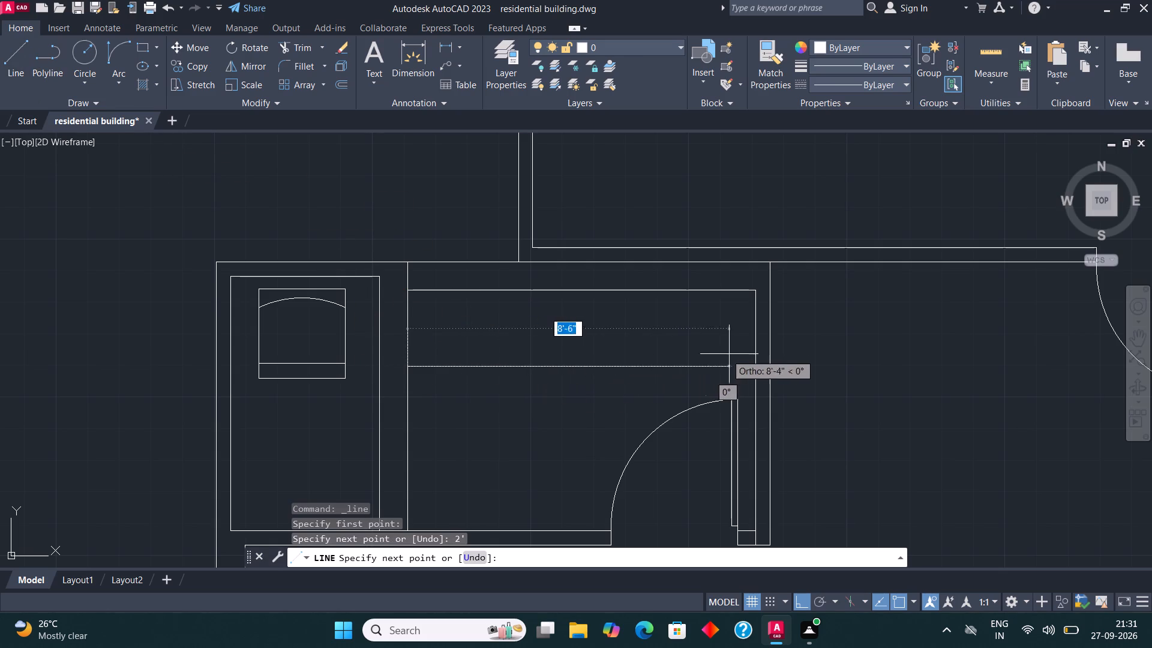
{"action": "scroll", "coordinate": [754, 352], "scroll_direction": "up", "scroll_amount": 2}
{"action": "left_click", "coordinate": [764, 373]}
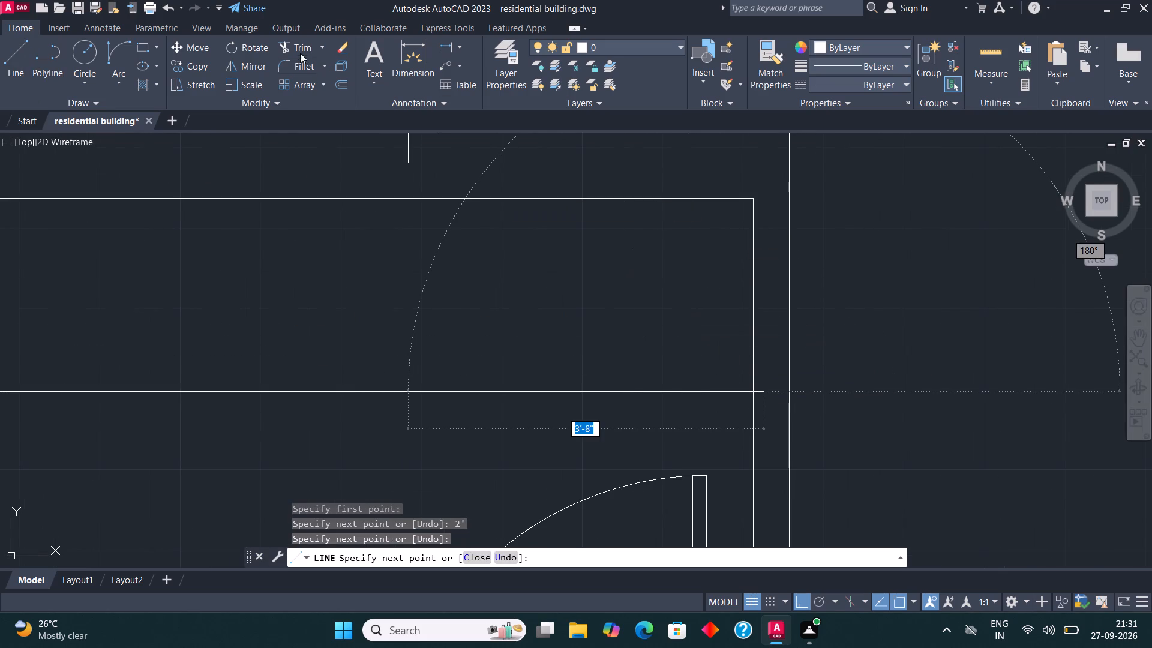
{"action": "left_click", "coordinate": [296, 47]}
{"action": "left_click", "coordinate": [762, 393]}
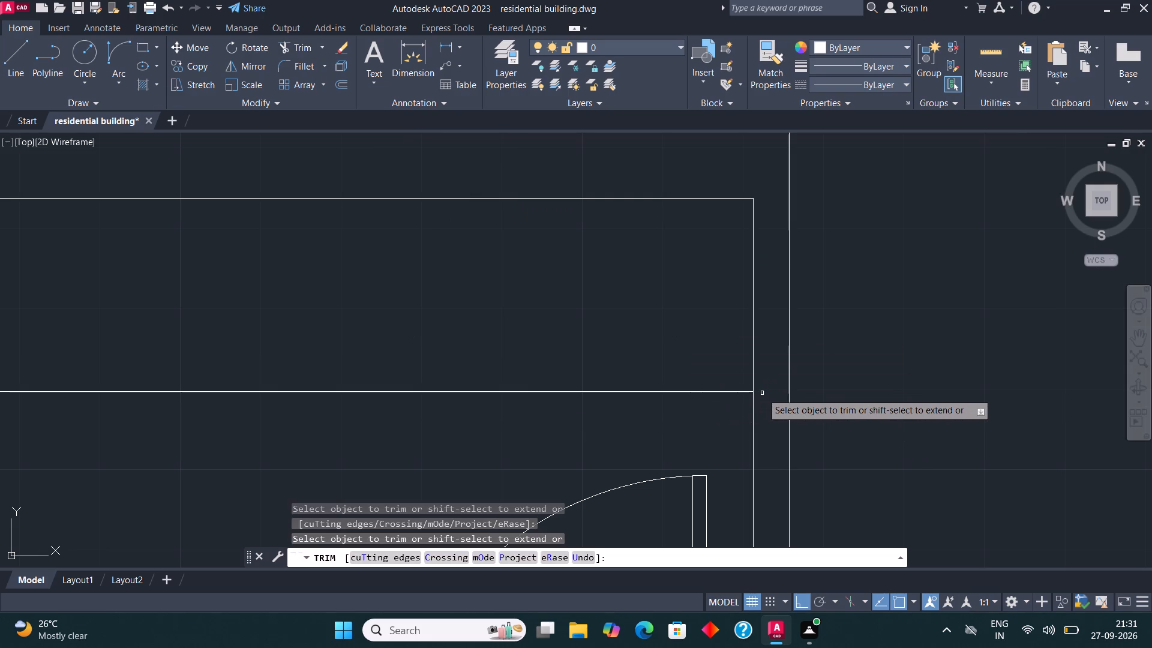
{"action": "key", "text": "Escape"}
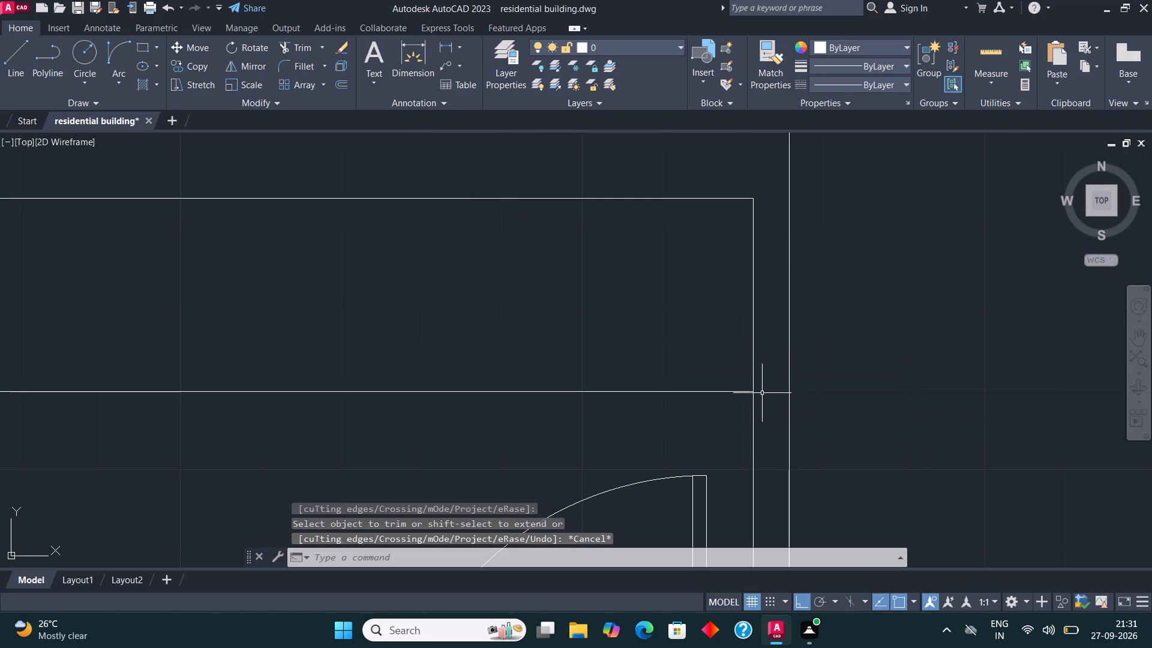
Draw a sink rectangle about 2'-2" wide at the left end of the counter strip, with its bottom edge on the counter line.
{"action": "scroll", "coordinate": [758, 394], "scroll_direction": "down", "scroll_amount": 3}
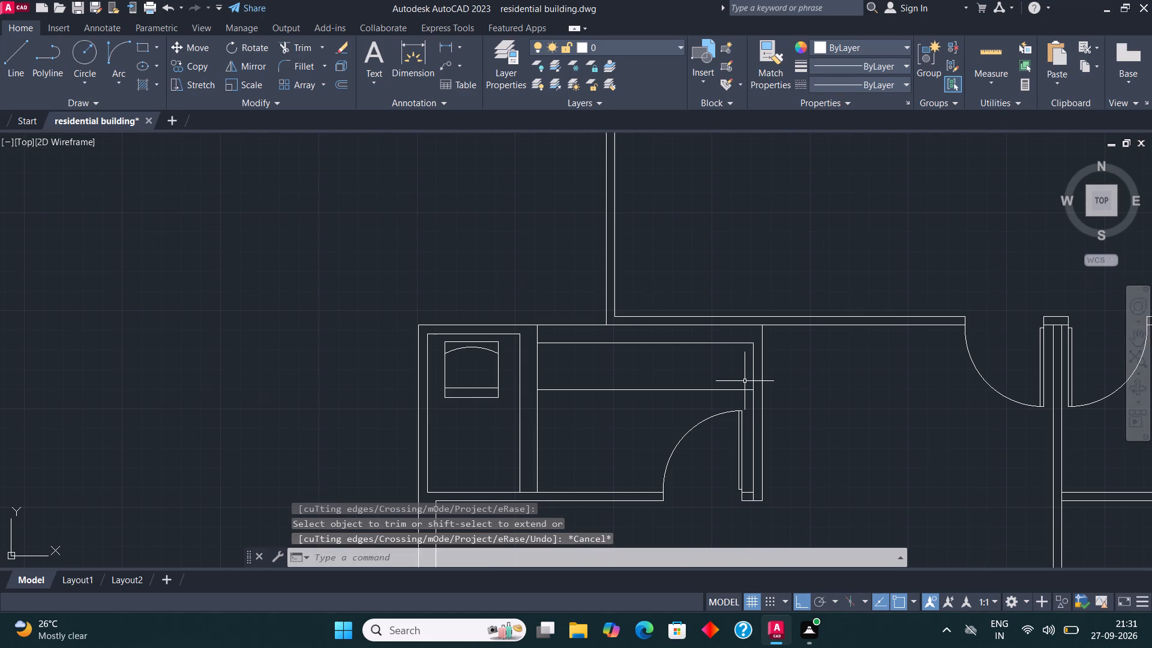
{"action": "scroll", "coordinate": [675, 398], "scroll_direction": "up", "scroll_amount": 2}
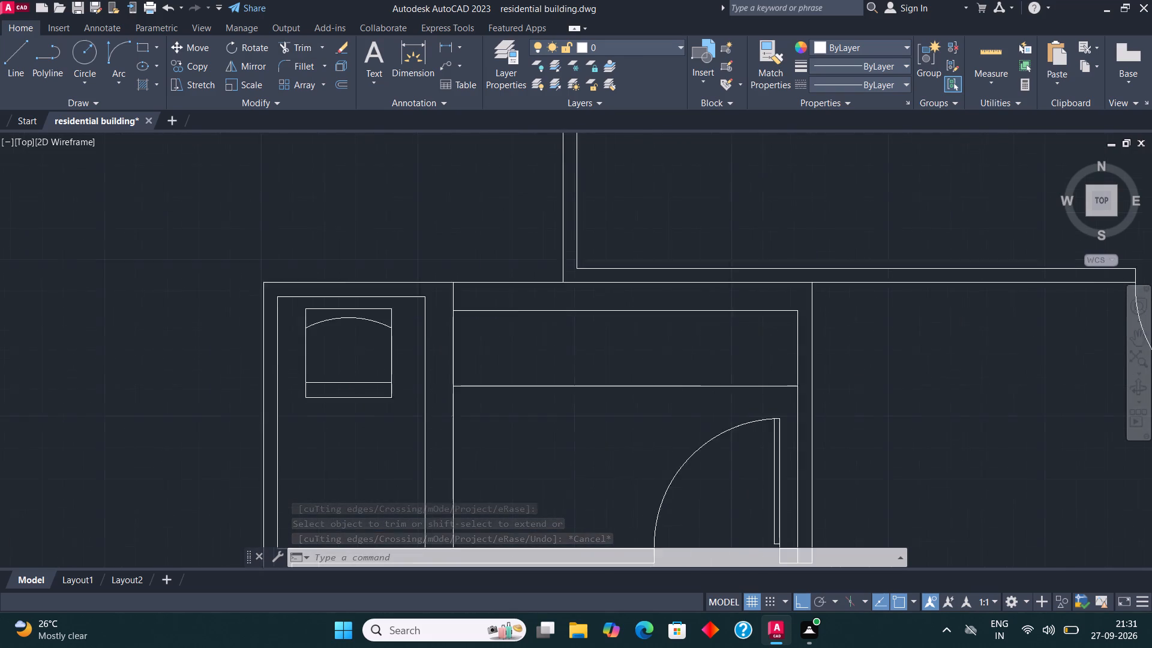
{"action": "scroll", "coordinate": [460, 400], "scroll_direction": "down", "scroll_amount": 1}
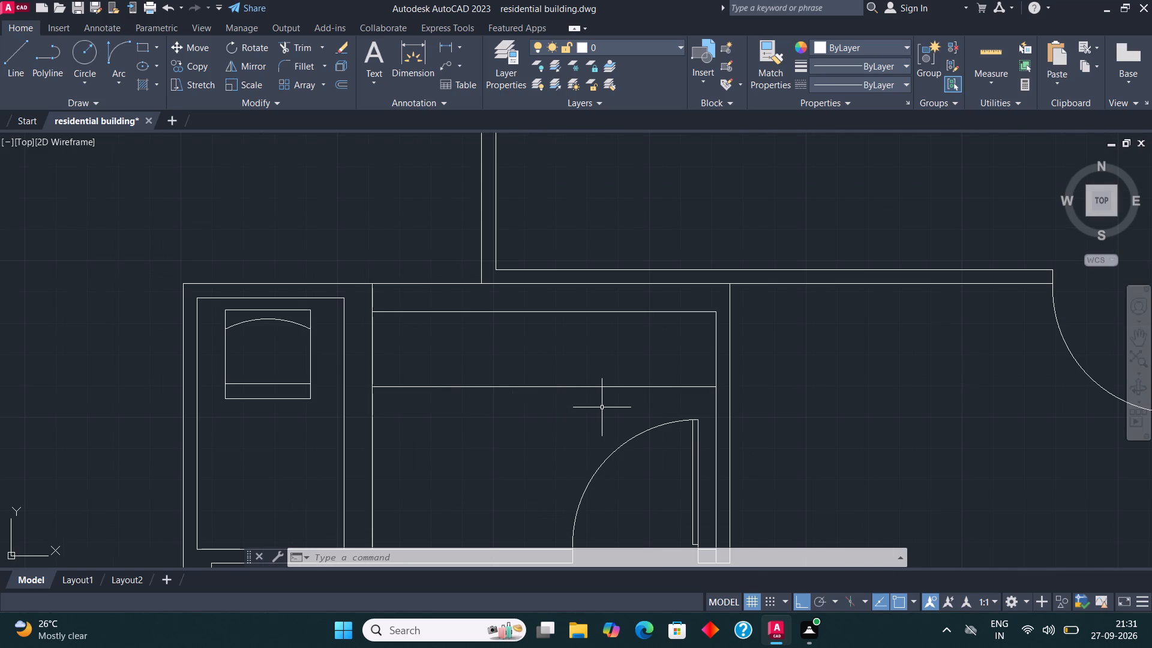
{"action": "left_click", "coordinate": [140, 44]}
{"action": "scroll", "coordinate": [410, 360], "scroll_direction": "up", "scroll_amount": 1}
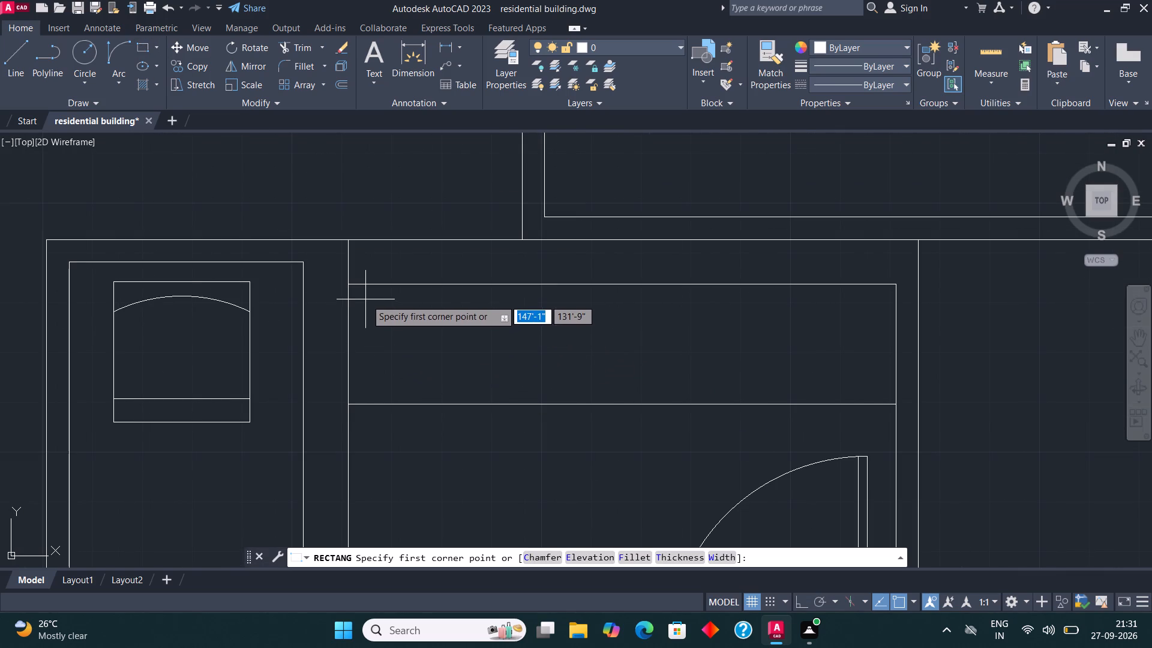
{"action": "left_click", "coordinate": [367, 296]}
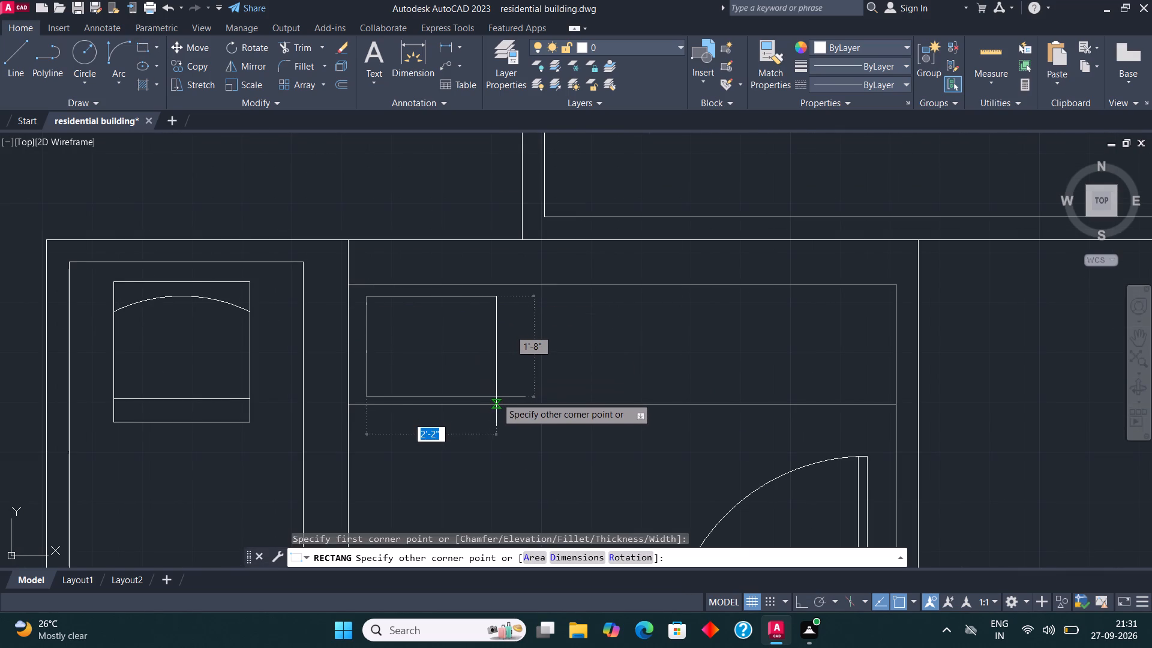
{"action": "left_click", "coordinate": [497, 397]}
Stretch the sink rectangle's bottom edge straight up by its midpoint, leaving a small gap above the counter line.
{"action": "scroll", "coordinate": [495, 400], "scroll_direction": "up", "scroll_amount": 1}
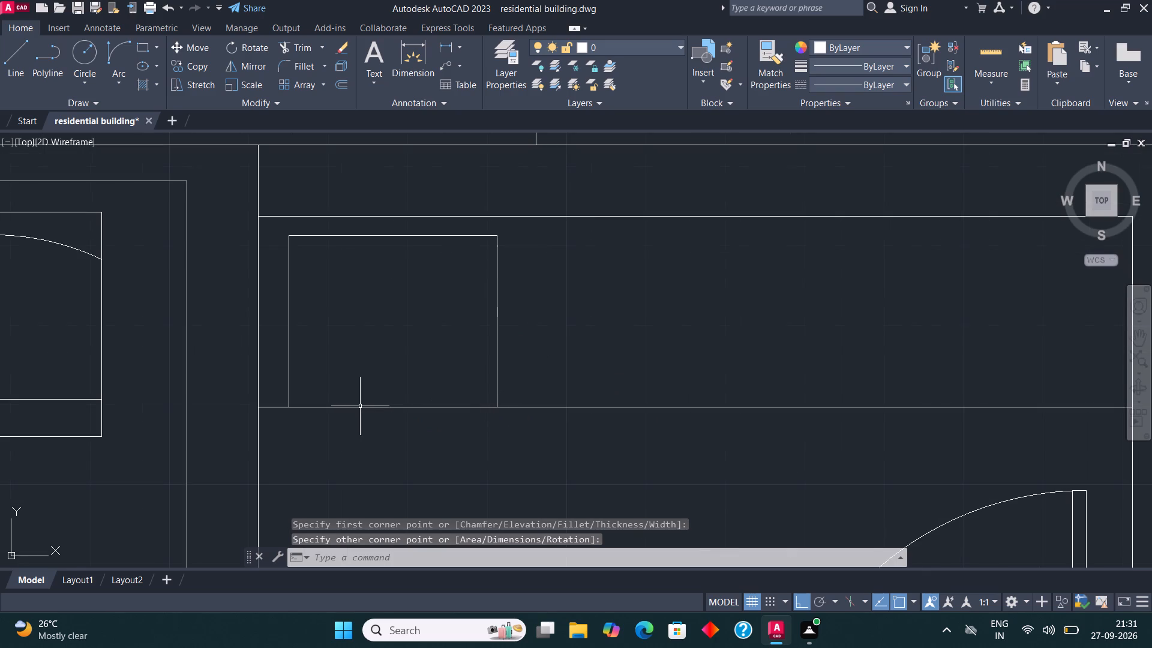
{"action": "left_click", "coordinate": [291, 379]}
{"action": "left_click", "coordinate": [280, 358]}
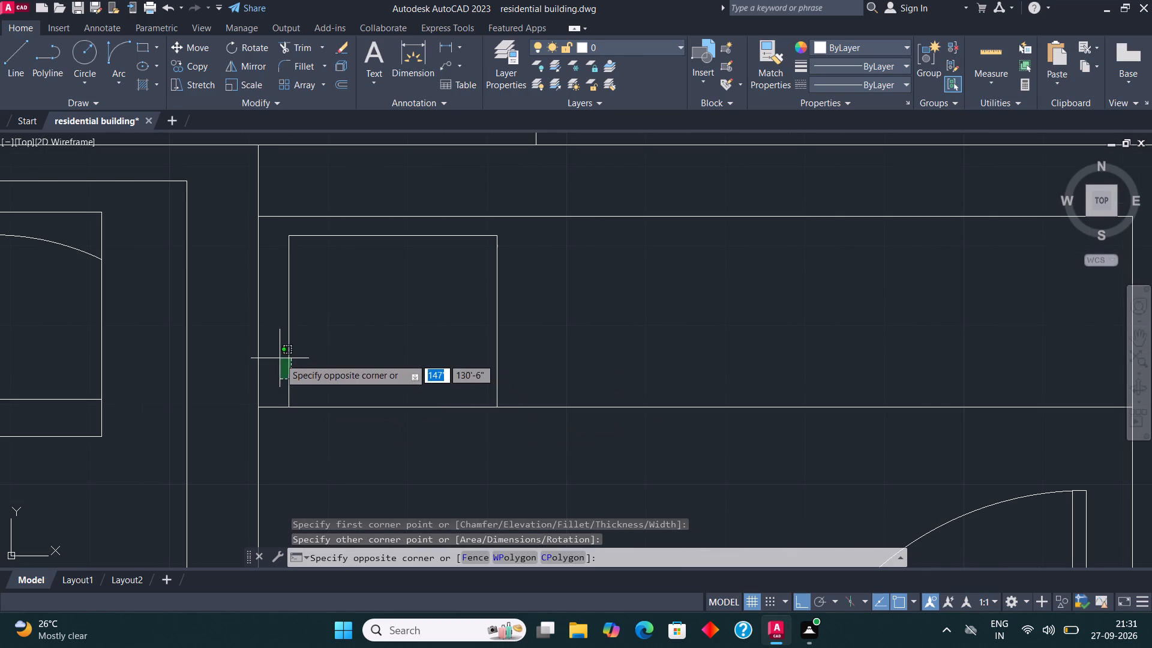
{"action": "scroll", "coordinate": [409, 444], "scroll_direction": "up", "scroll_amount": 2}
{"action": "left_click", "coordinate": [356, 349]}
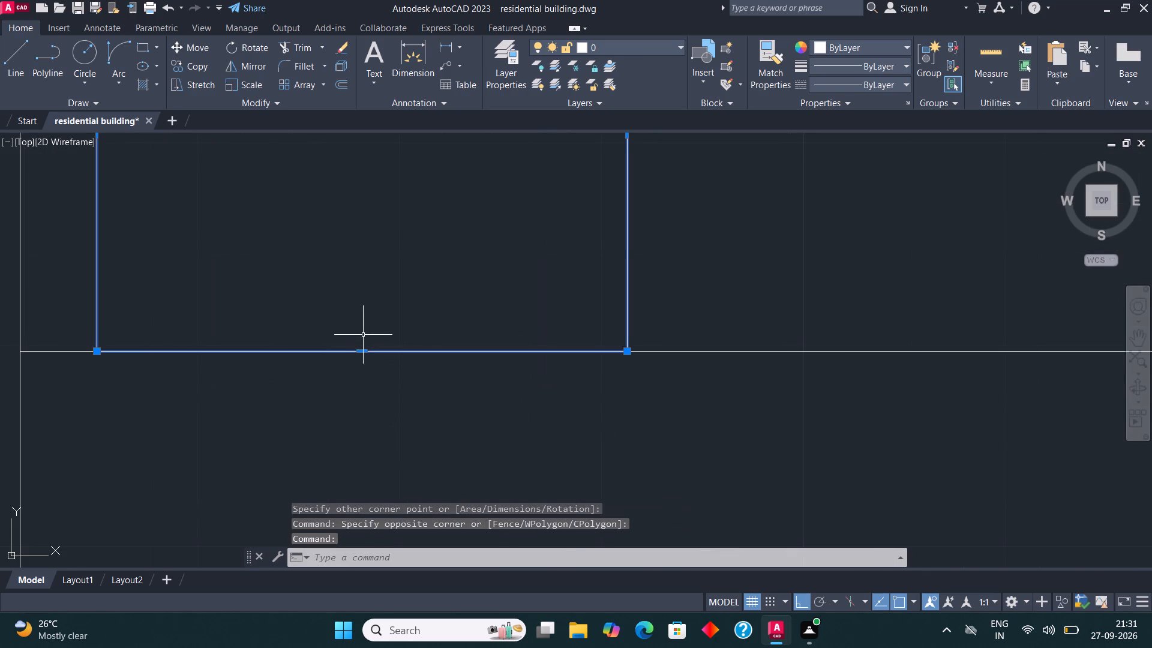
{"action": "left_click", "coordinate": [361, 354]}
{"action": "left_click", "coordinate": [361, 315]}
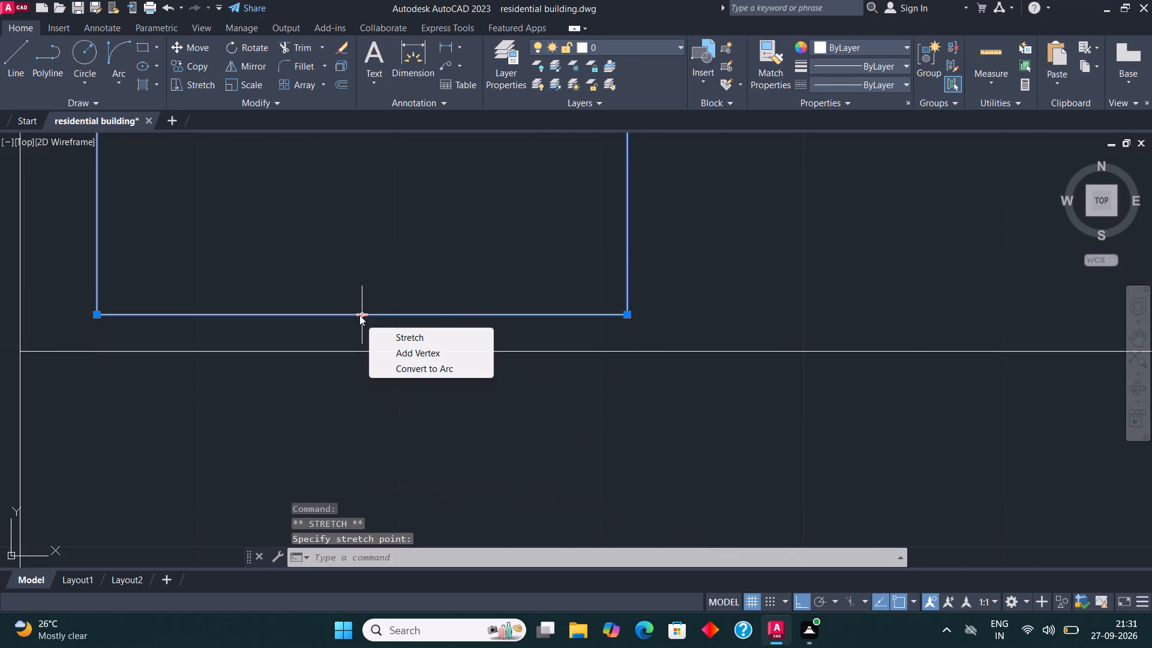
{"action": "key", "text": "Escape"}
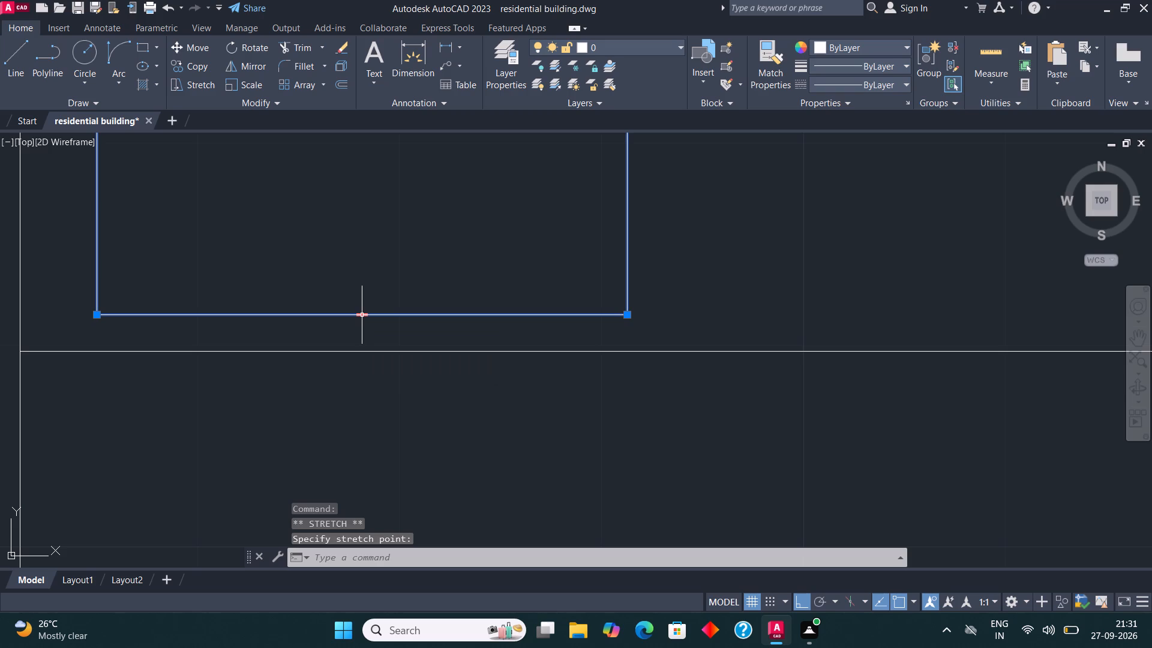
{"action": "key", "text": "Escape"}
Offset the sink rectangle inward by a small distance picked between two points to form its narrow inner rim.
{"action": "scroll", "coordinate": [376, 319], "scroll_direction": "down", "scroll_amount": 2}
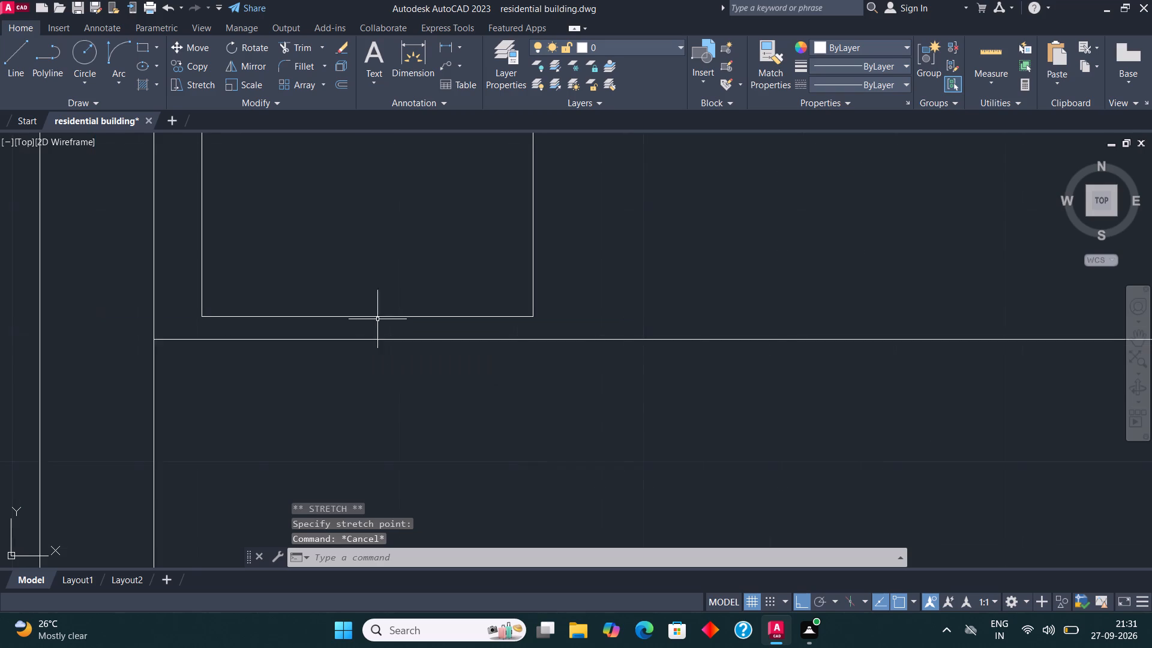
{"action": "scroll", "coordinate": [382, 322], "scroll_direction": "down", "scroll_amount": 2}
{"action": "scroll", "coordinate": [374, 293], "scroll_direction": "up", "scroll_amount": 3}
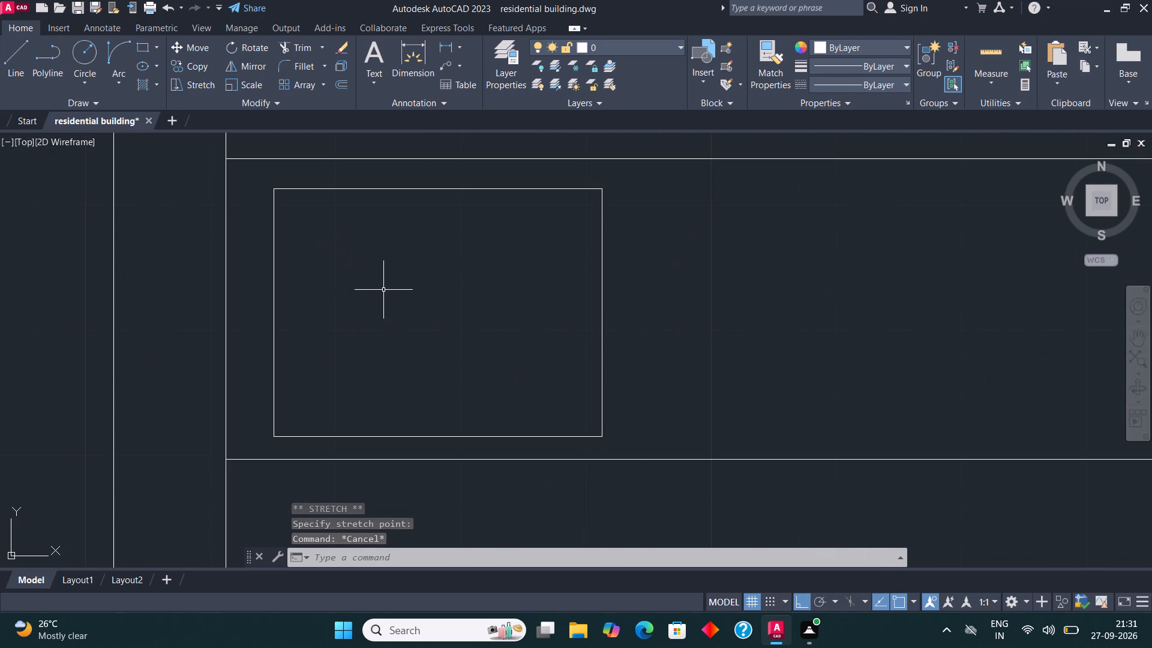
{"action": "left_click", "coordinate": [313, 257]}
{"action": "left_click", "coordinate": [234, 235]}
{"action": "left_click", "coordinate": [343, 92]}
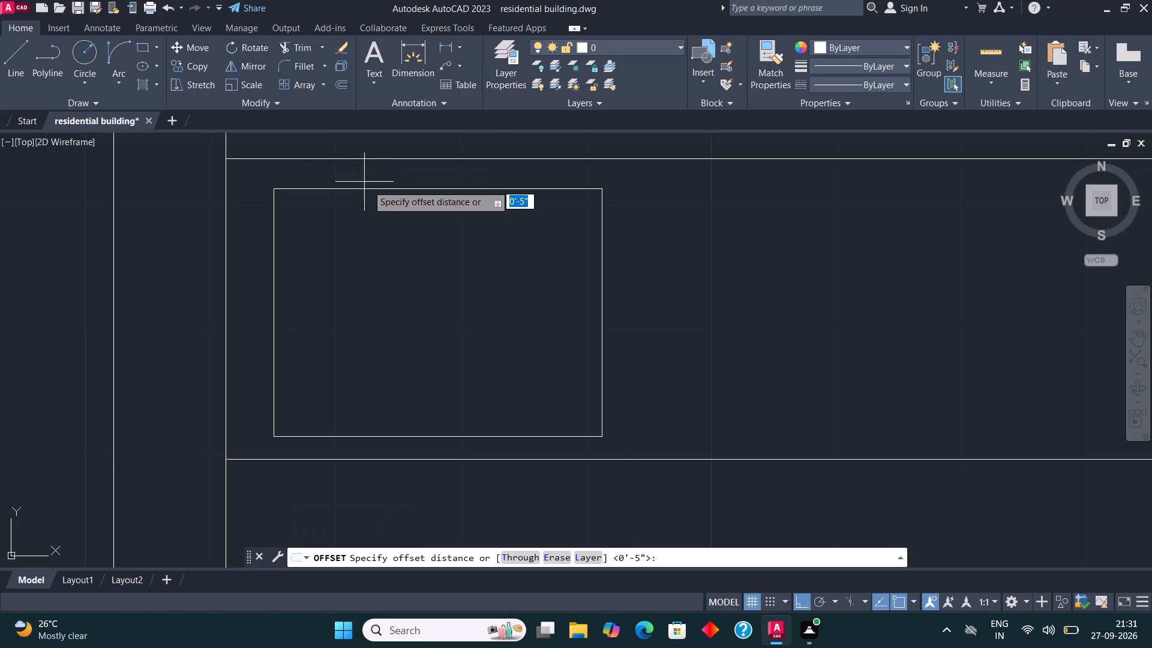
{"action": "left_click", "coordinate": [370, 187]}
{"action": "left_click", "coordinate": [370, 199]}
{"action": "left_click", "coordinate": [369, 231]}
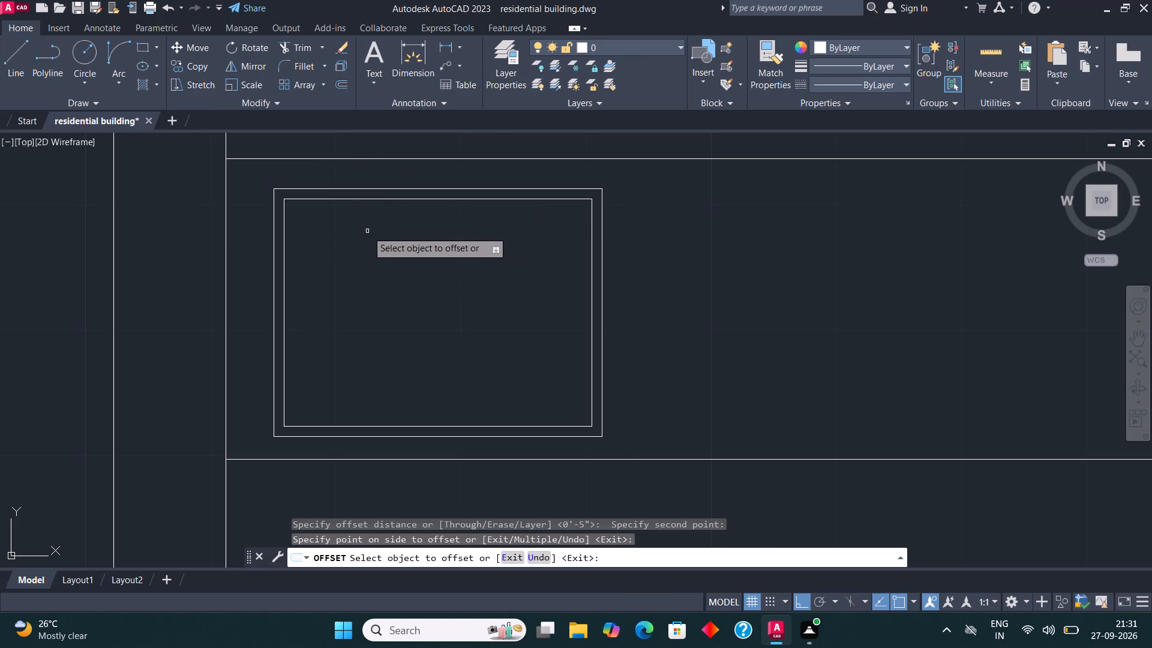
{"action": "key", "text": "Escape"}
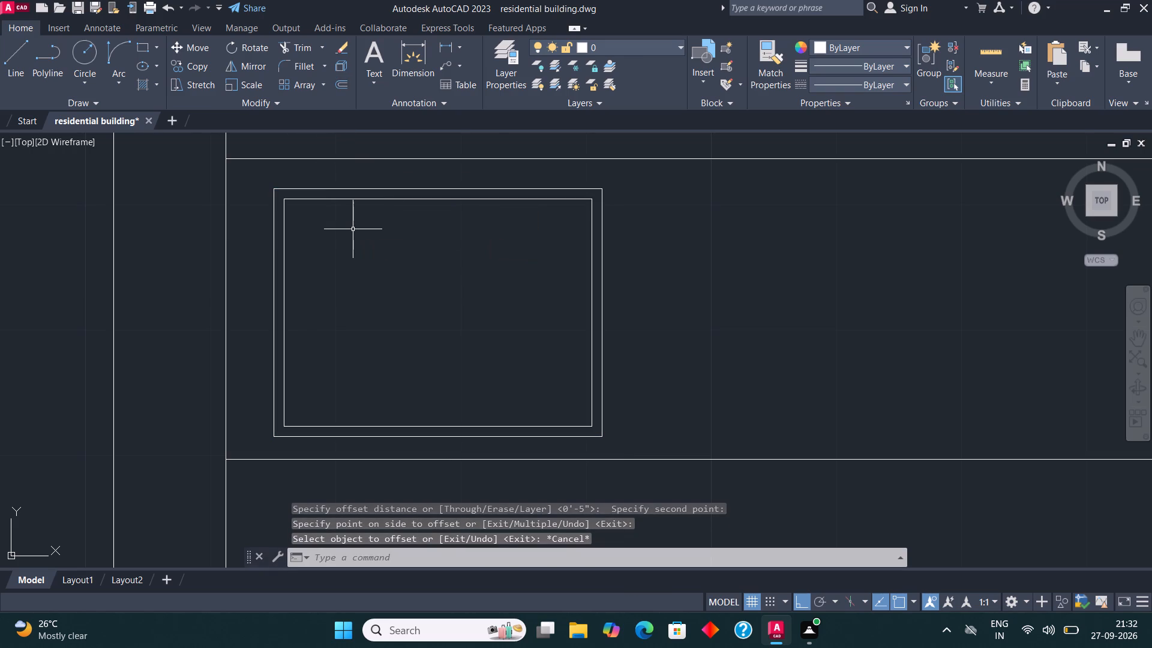
Draw a small tap circle centred on the midpoint of the inner sink rectangle's top edge.
{"action": "left_click", "coordinate": [94, 47]}
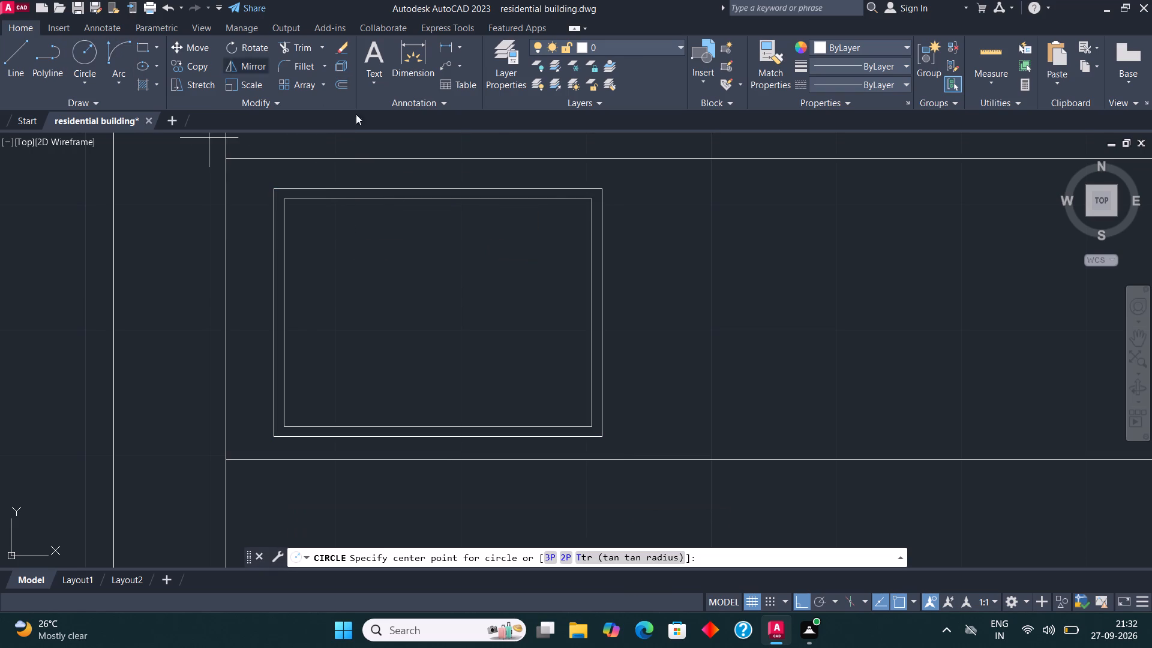
{"action": "left_click", "coordinate": [434, 199]}
{"action": "left_click", "coordinate": [445, 212]}
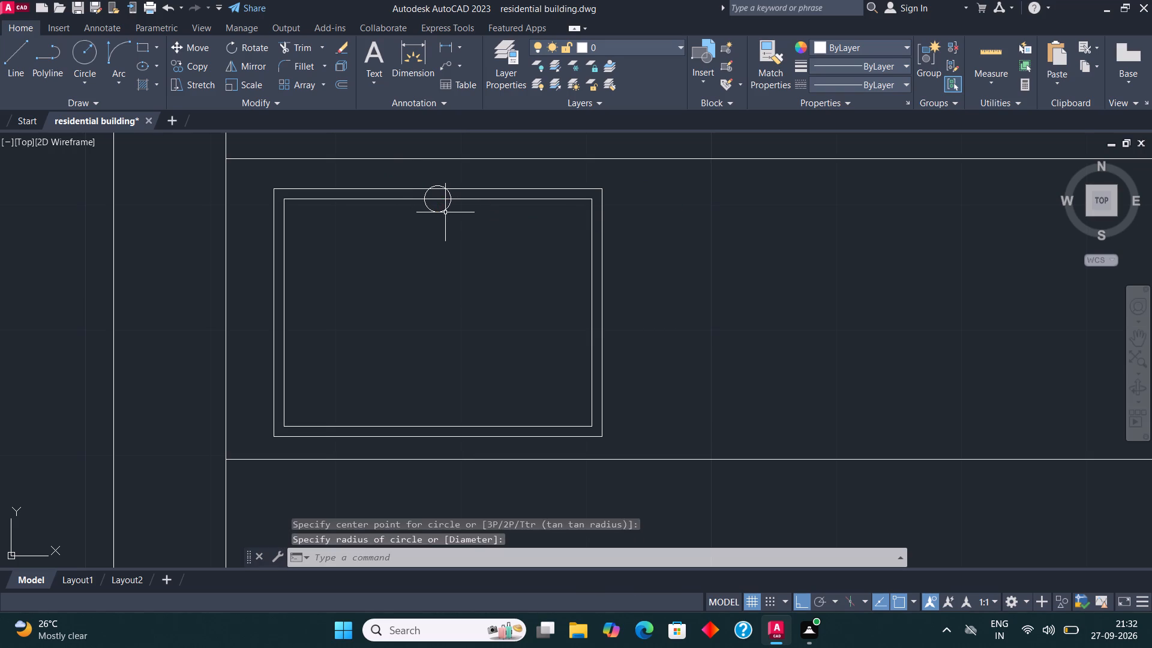
Move the small circle straight down from its top quadrant so it touches the inner sink rectangle's top edge from inside.
{"action": "left_click", "coordinate": [445, 209]}
{"action": "scroll", "coordinate": [453, 191], "scroll_direction": "up", "scroll_amount": 3}
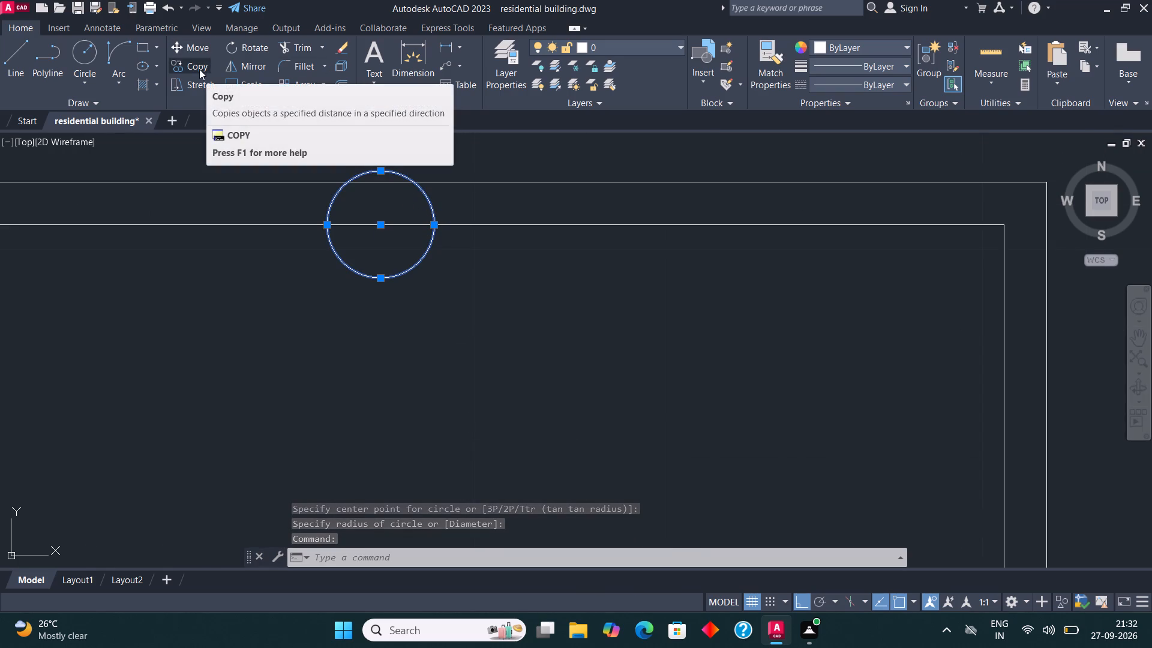
{"action": "left_click", "coordinate": [204, 46]}
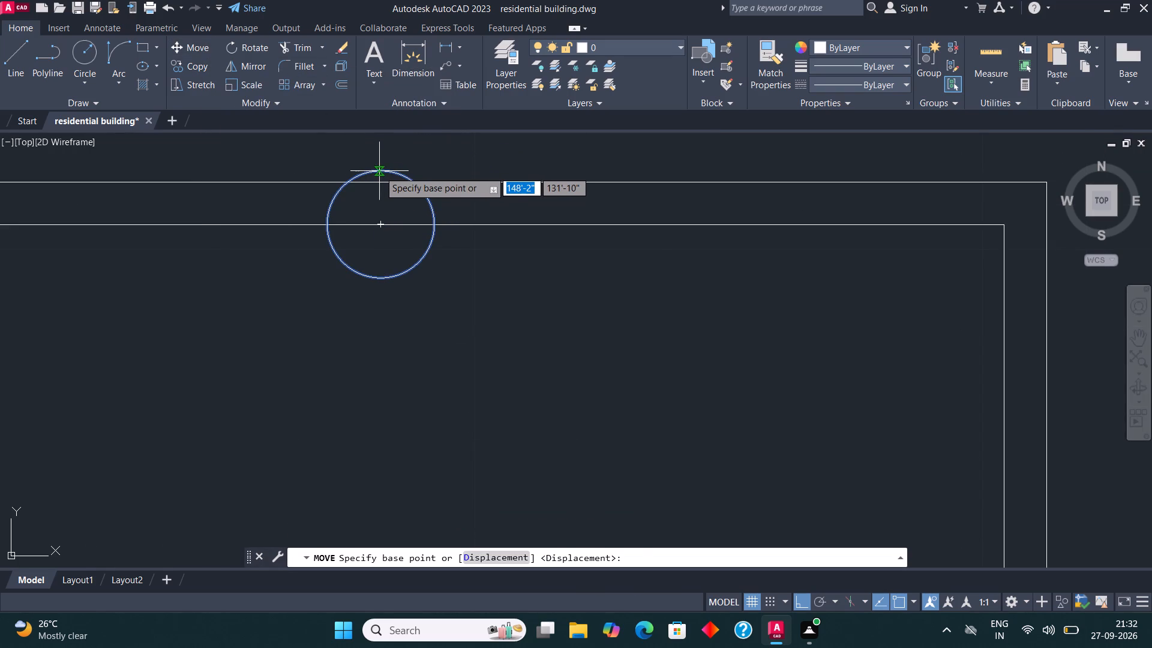
{"action": "left_click", "coordinate": [382, 171]}
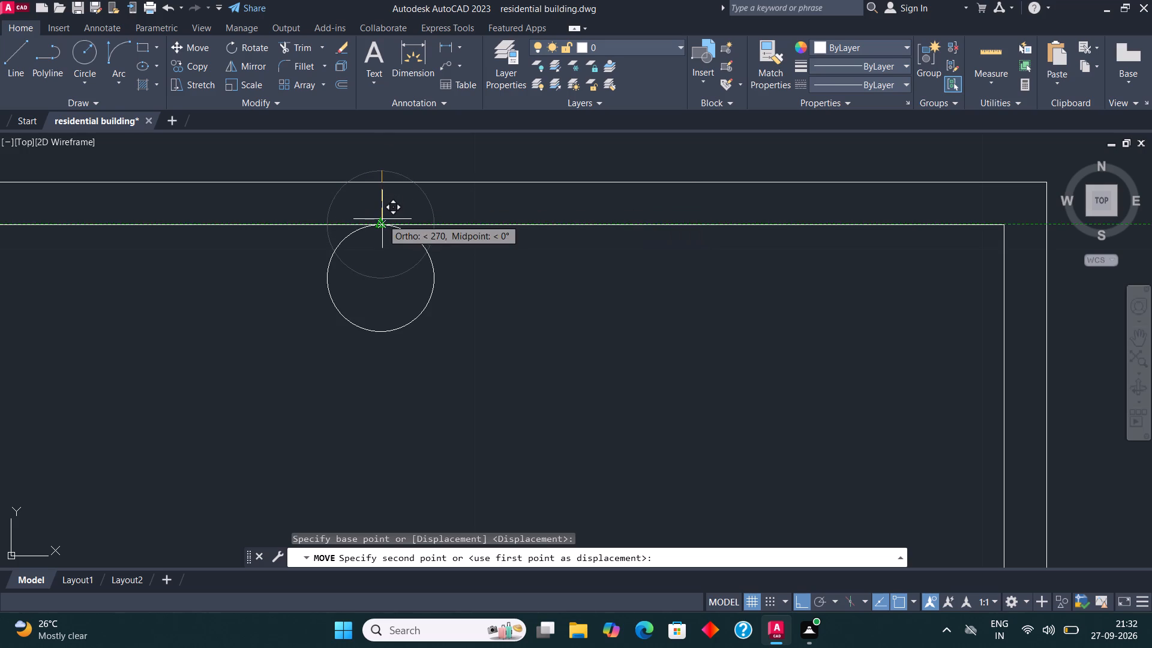
{"action": "left_click", "coordinate": [382, 219]}
Draw a hob rectangle of about 2'-6" by 1'-7" inside the counter, near the end opposite the sink.
{"action": "scroll", "coordinate": [472, 239], "scroll_direction": "down", "scroll_amount": 5}
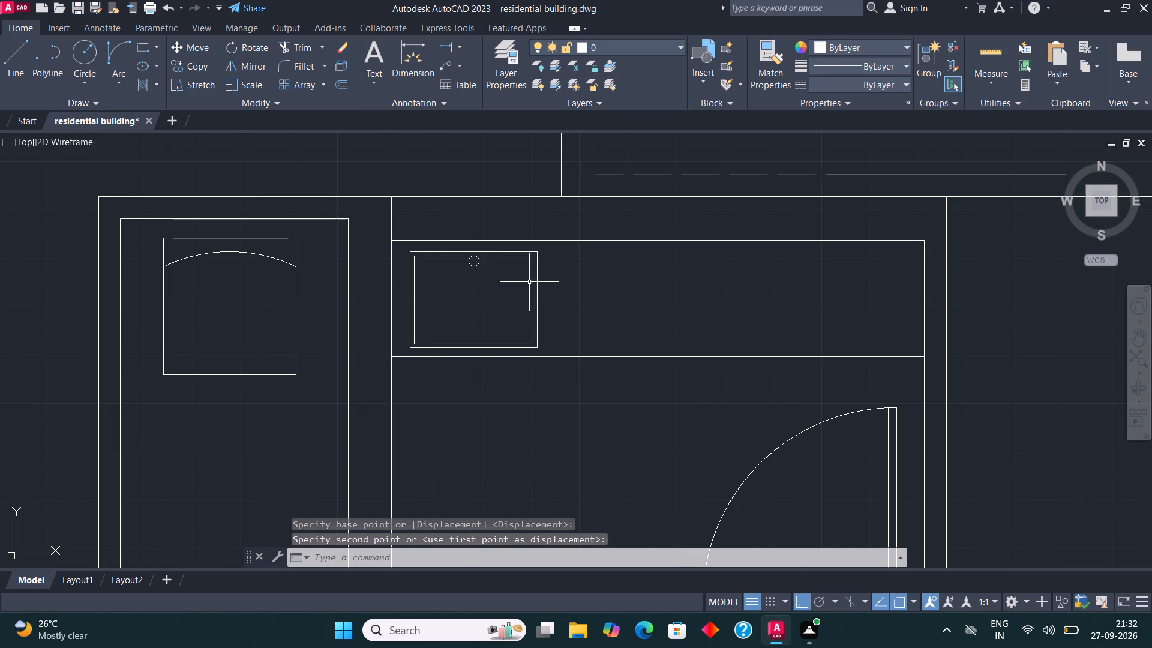
{"action": "scroll", "coordinate": [487, 365], "scroll_direction": "down", "scroll_amount": 2}
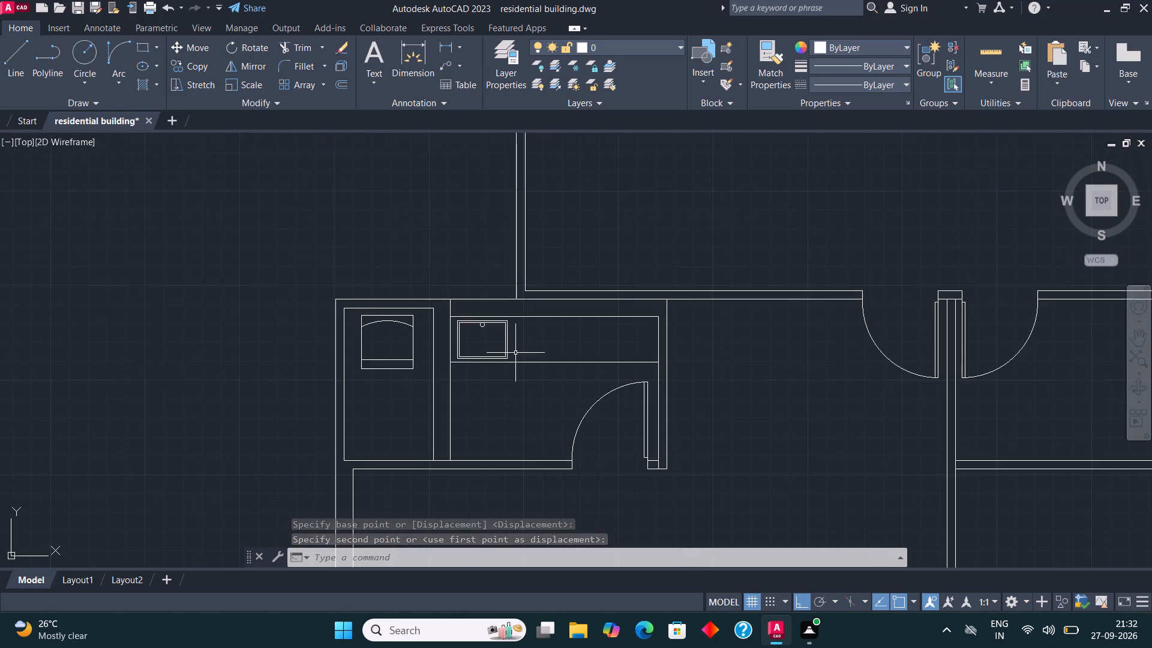
{"action": "scroll", "coordinate": [515, 352], "scroll_direction": "up", "scroll_amount": 3}
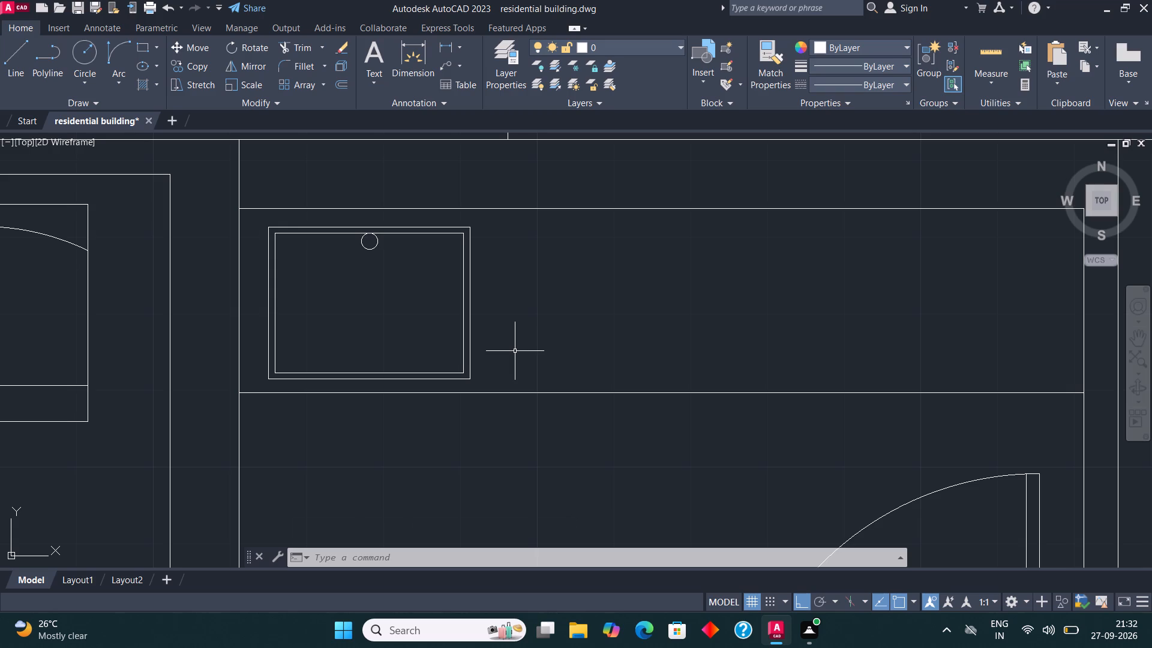
{"action": "scroll", "coordinate": [435, 357], "scroll_direction": "down", "scroll_amount": 3}
{"action": "scroll", "coordinate": [478, 356], "scroll_direction": "up", "scroll_amount": 3}
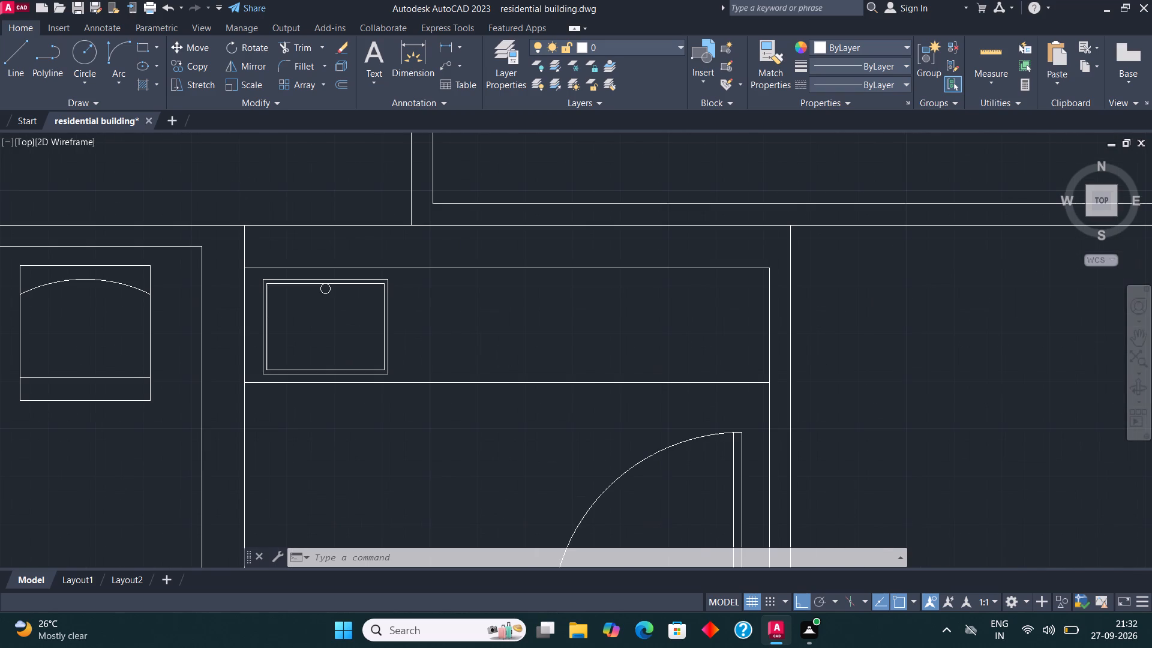
{"action": "left_click", "coordinate": [139, 47]}
{"action": "scroll", "coordinate": [347, 399], "scroll_direction": "down", "scroll_amount": 1}
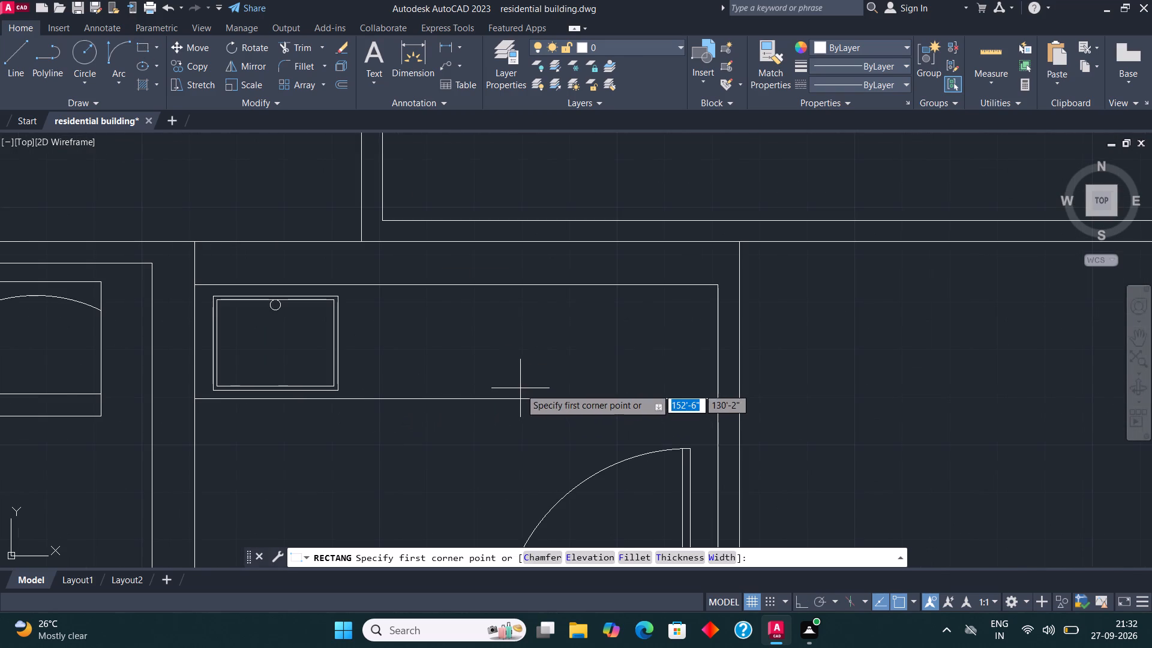
{"action": "scroll", "coordinate": [520, 389], "scroll_direction": "up", "scroll_amount": 1}
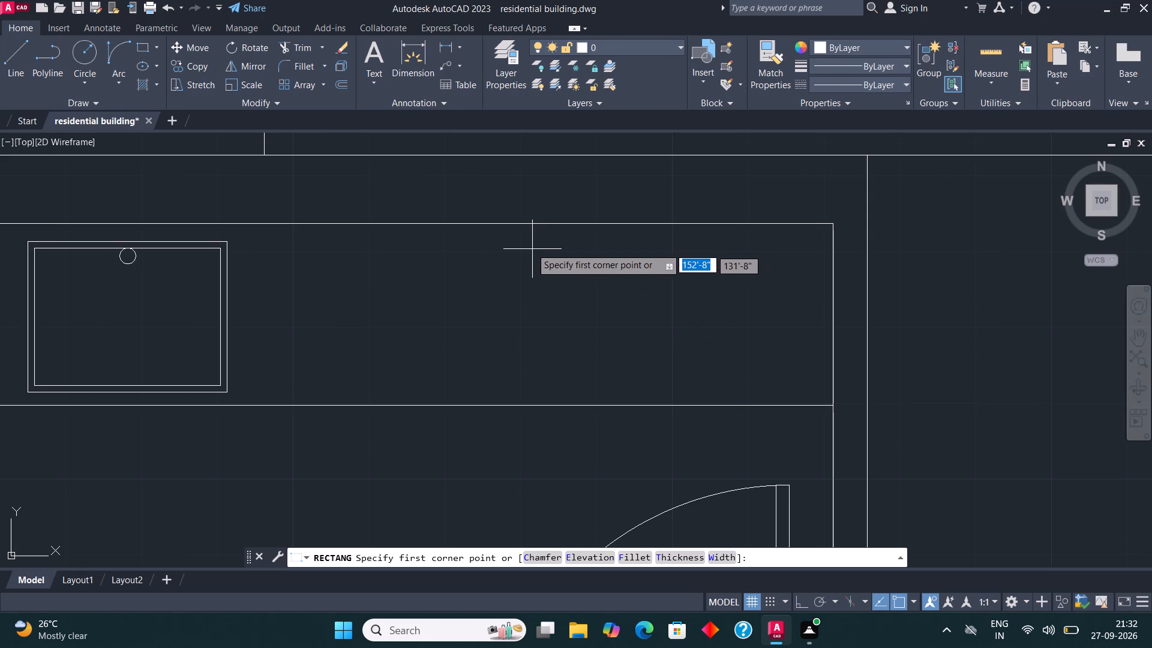
{"action": "left_click", "coordinate": [529, 244]}
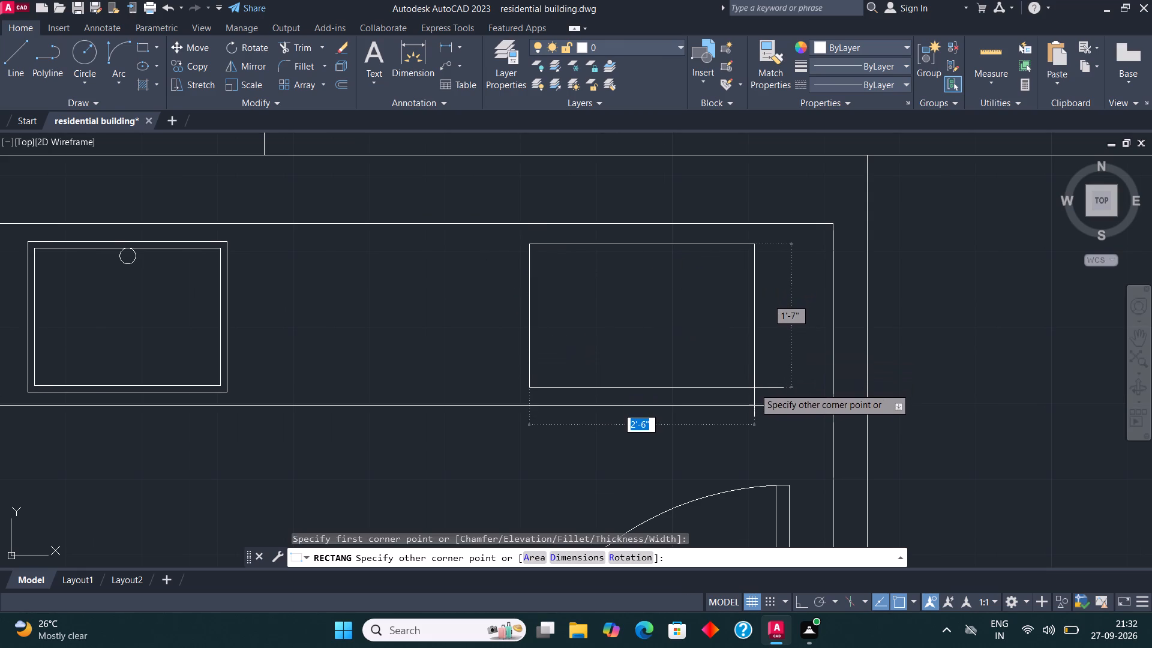
{"action": "left_click", "coordinate": [754, 388]}
Draw a burner circle of about 4" radius in the left half of the hob rectangle.
{"action": "scroll", "coordinate": [493, 396], "scroll_direction": "down", "scroll_amount": 1}
{"action": "scroll", "coordinate": [644, 383], "scroll_direction": "up", "scroll_amount": 1}
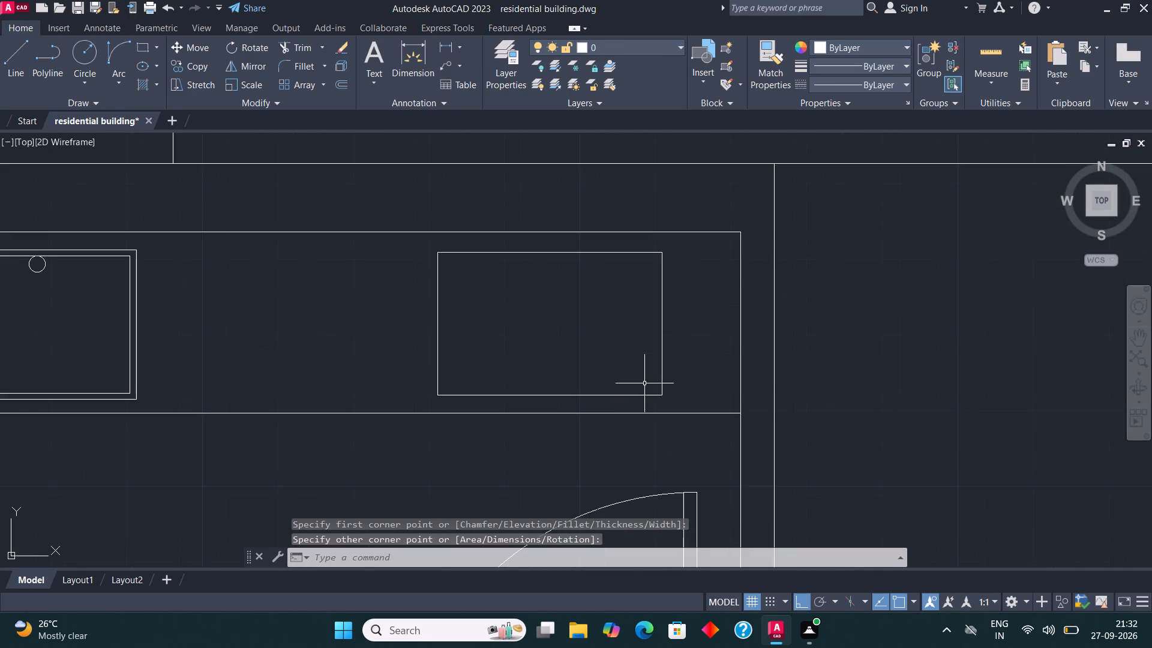
{"action": "scroll", "coordinate": [644, 383], "scroll_direction": "up", "scroll_amount": 2}
{"action": "left_click", "coordinate": [78, 51]}
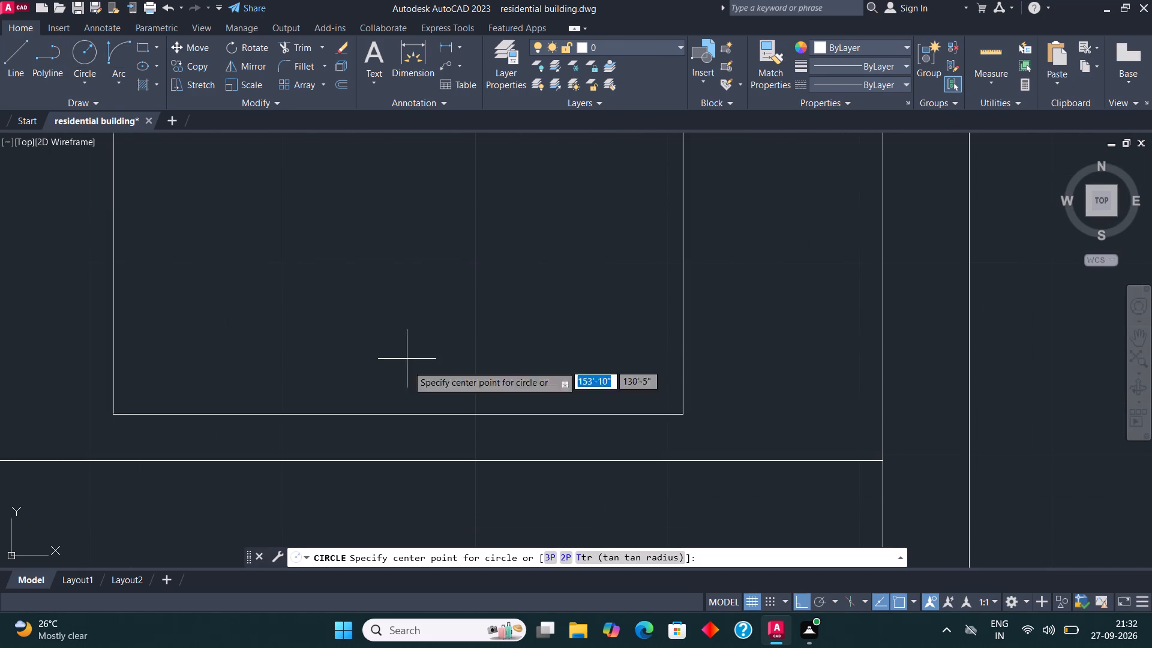
{"action": "scroll", "coordinate": [410, 398], "scroll_direction": "down", "scroll_amount": 3}
{"action": "scroll", "coordinate": [389, 358], "scroll_direction": "up", "scroll_amount": 2}
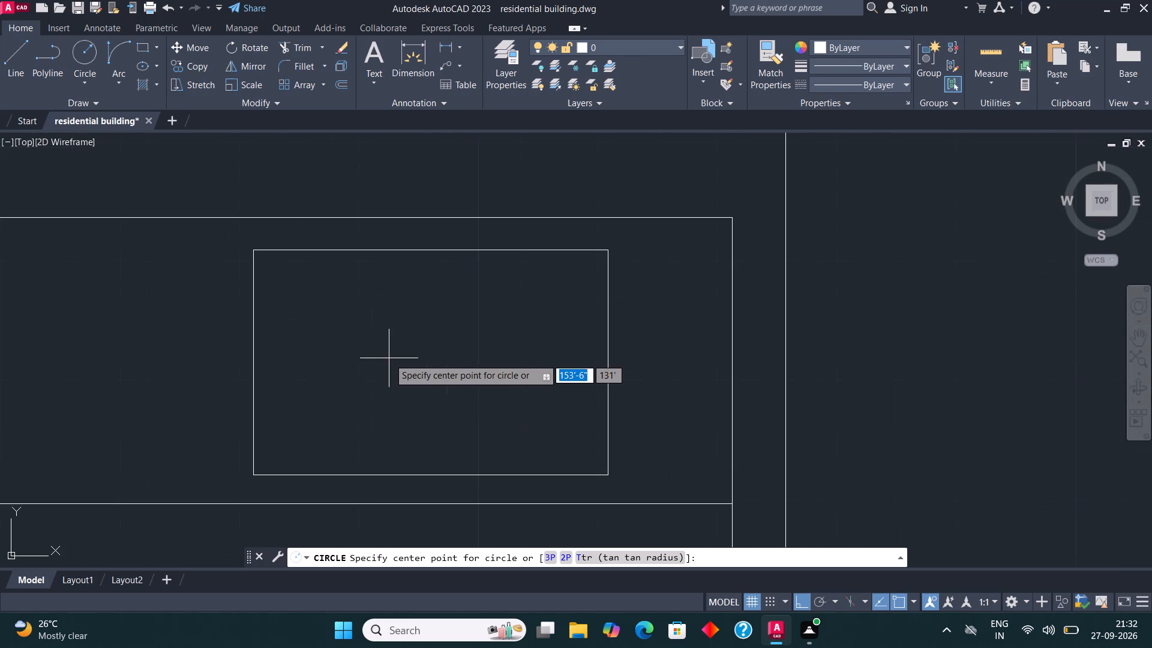
{"action": "left_click", "coordinate": [326, 359]}
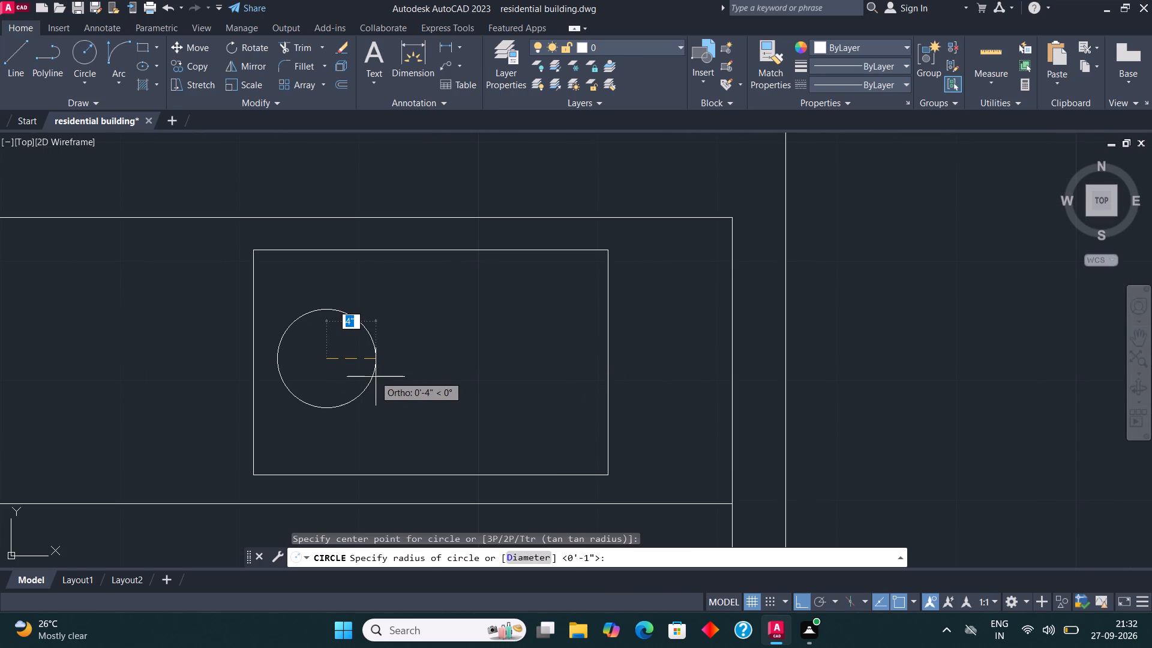
{"action": "left_click", "coordinate": [376, 376]}
Draw four short outward lines, each about 1" long, from the burner circle's top, bottom, right and left quadrants.
{"action": "left_click", "coordinate": [11, 62]}
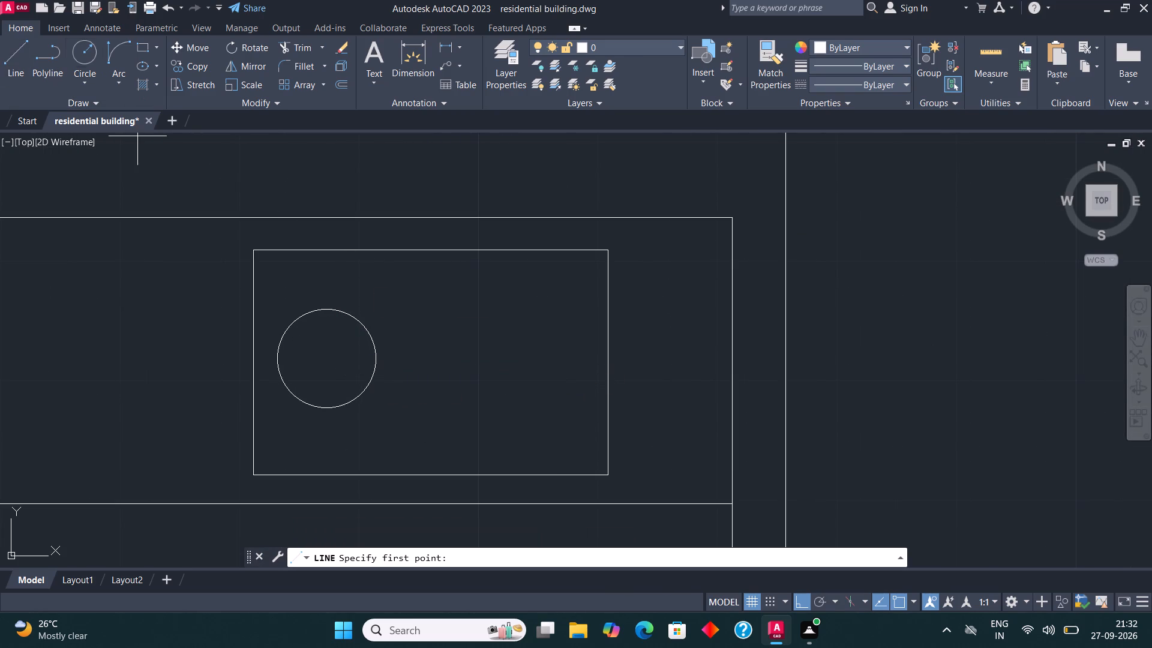
{"action": "left_click", "coordinate": [327, 310]}
{"action": "left_click", "coordinate": [332, 289]}
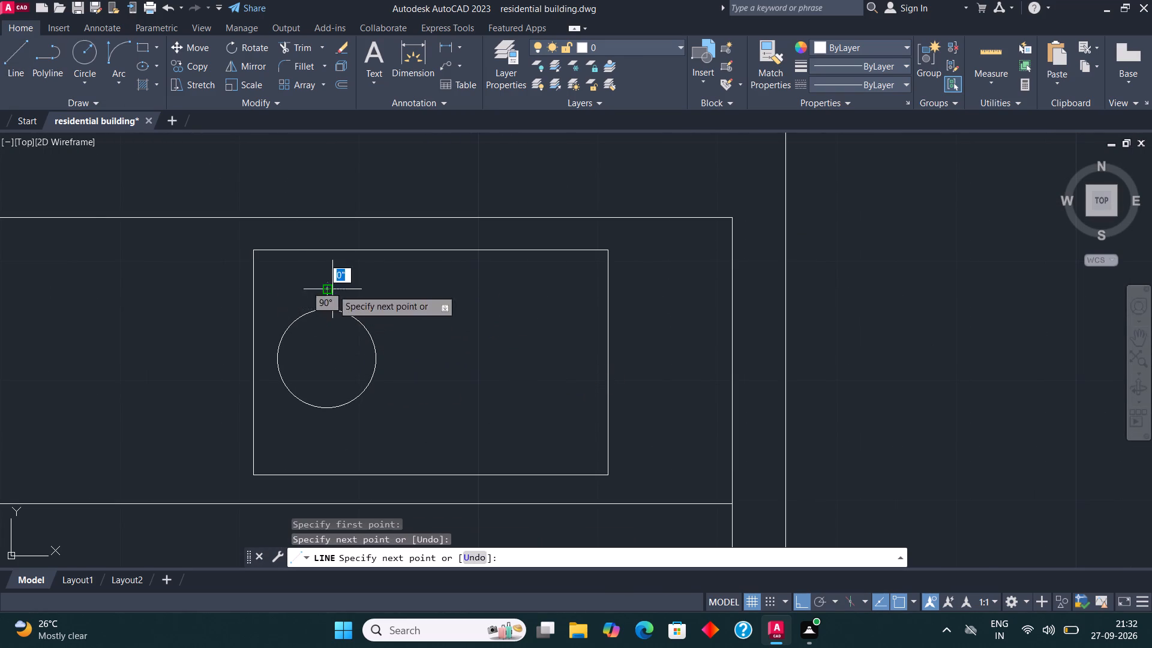
{"action": "left_click", "coordinate": [26, 49]}
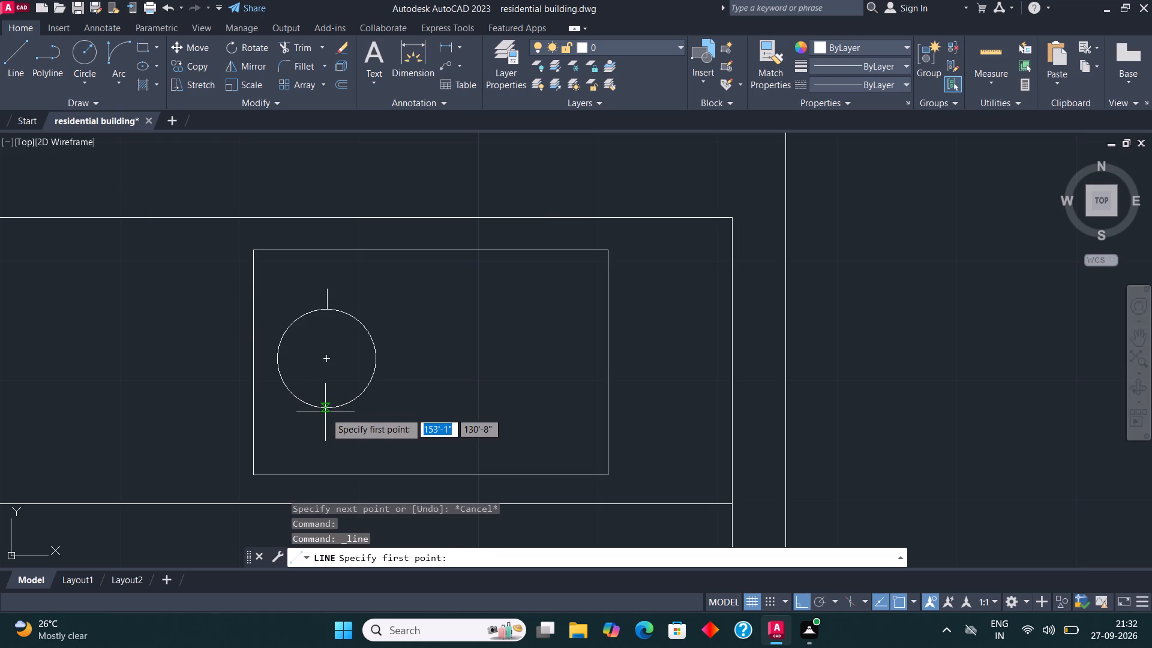
{"action": "left_click", "coordinate": [325, 410]}
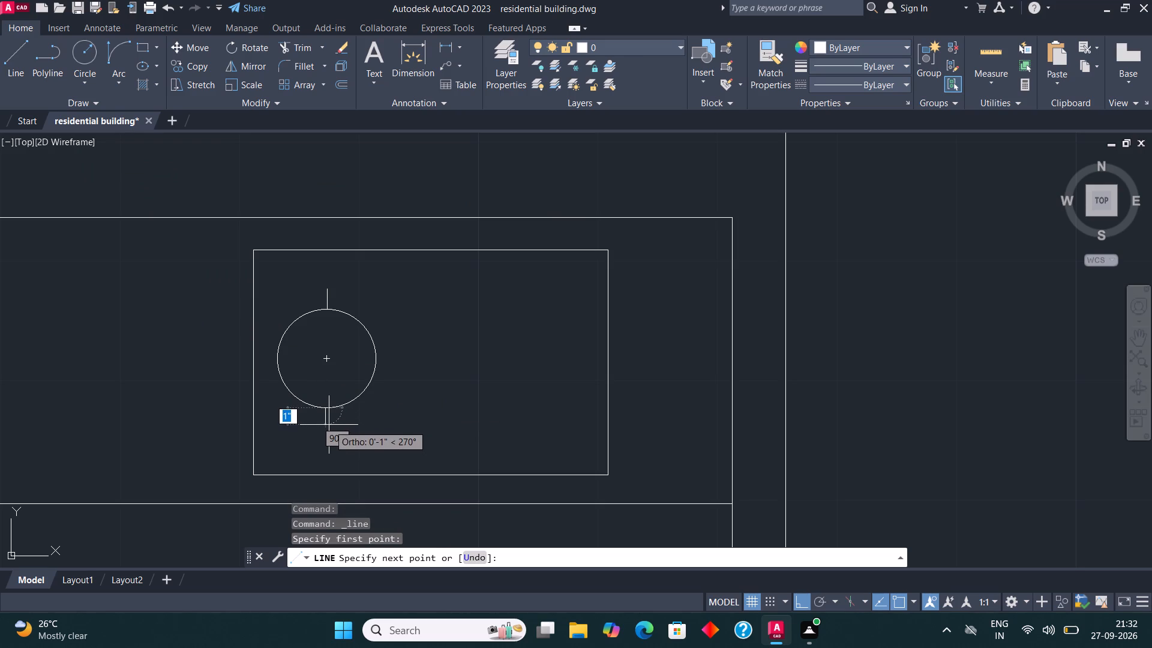
{"action": "left_click", "coordinate": [329, 424]}
{"action": "left_click", "coordinate": [17, 61]}
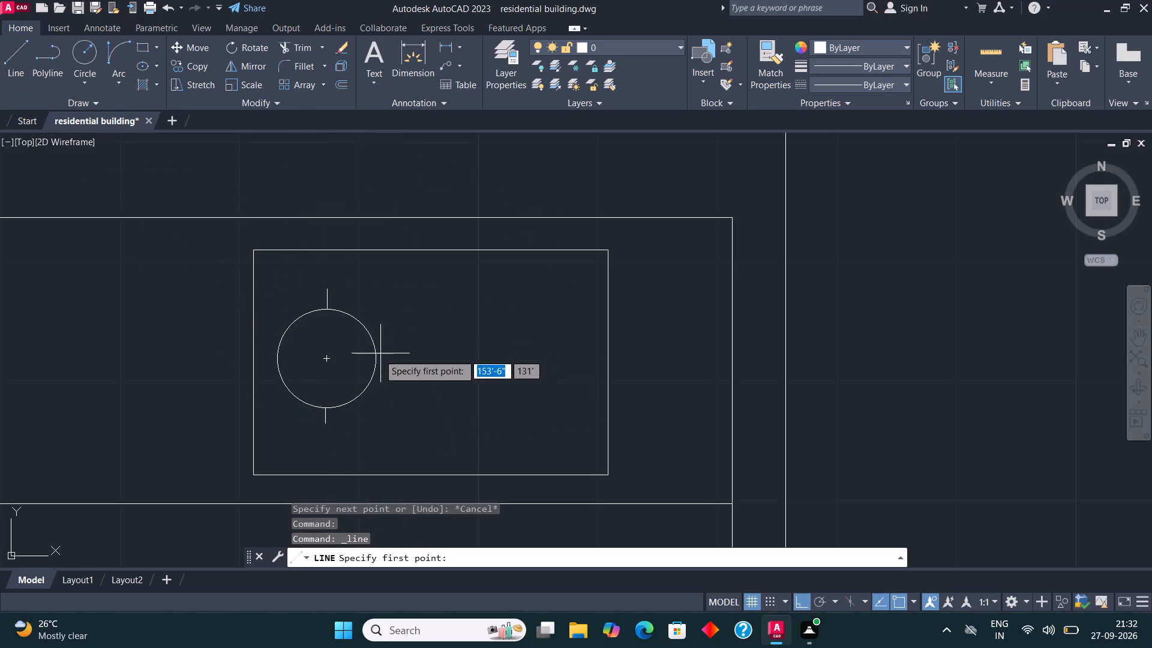
{"action": "left_click", "coordinate": [377, 359]}
{"action": "left_click", "coordinate": [393, 359]}
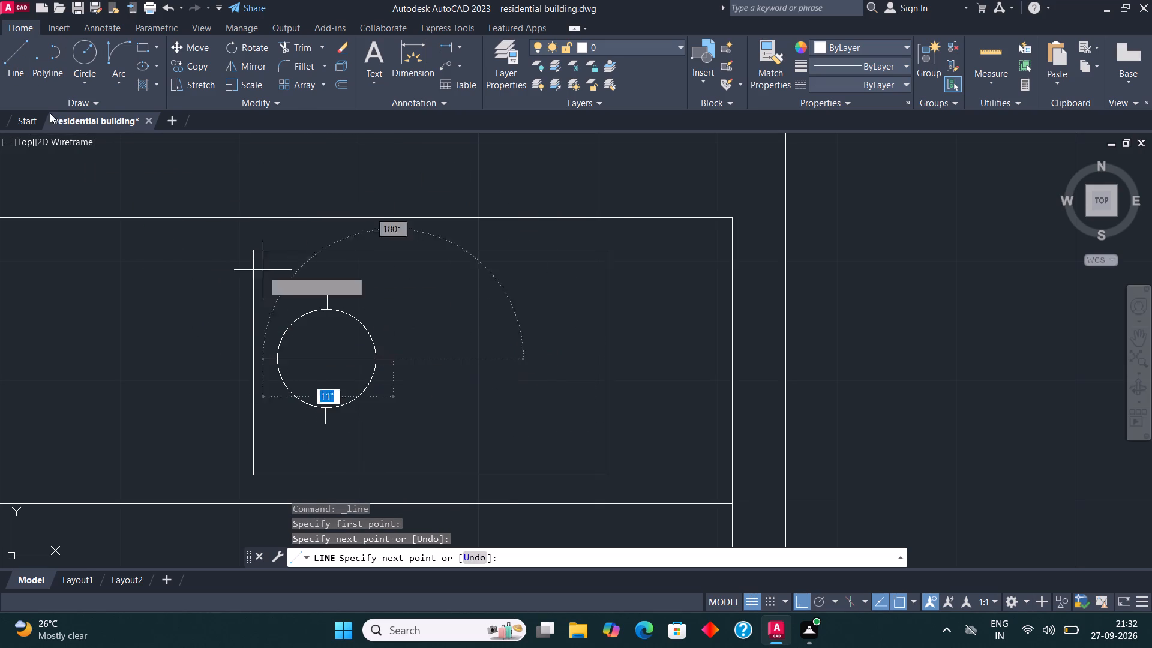
{"action": "left_click", "coordinate": [4, 56]}
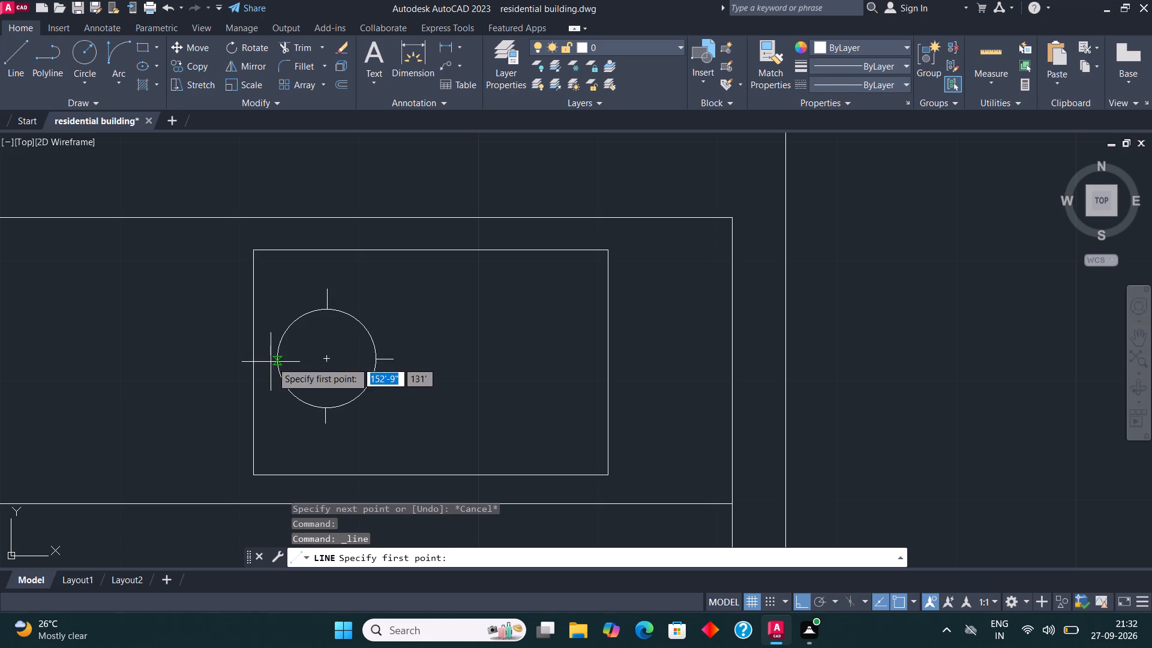
{"action": "left_click", "coordinate": [277, 360]}
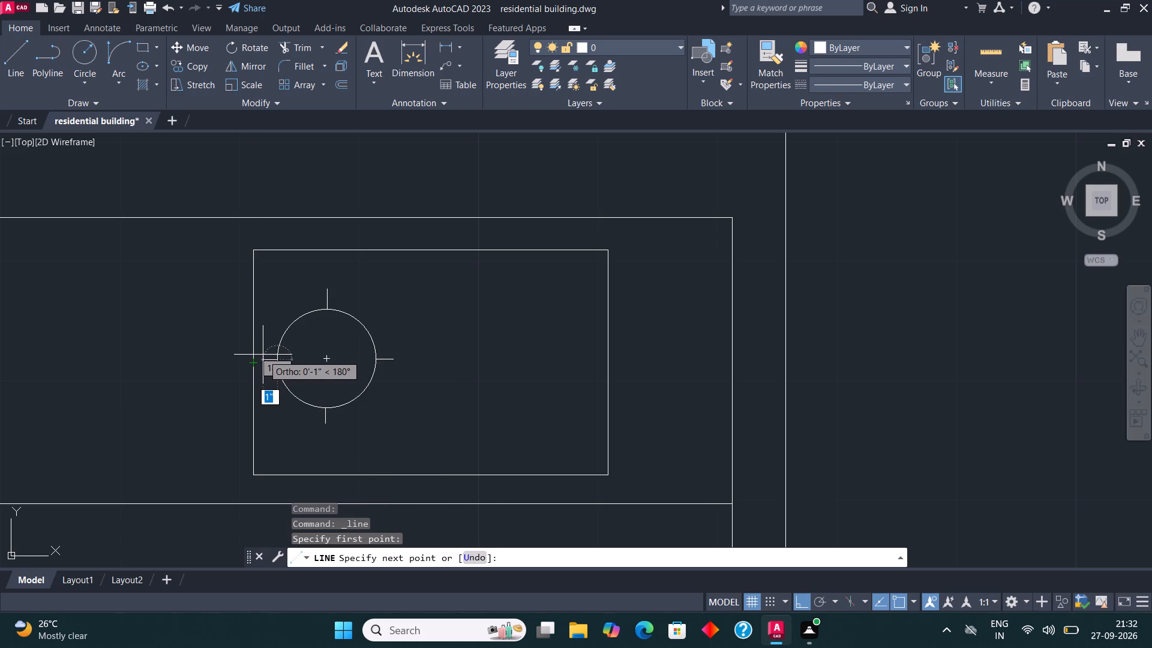
{"action": "left_click", "coordinate": [262, 352]}
{"action": "key", "text": "Escape"}
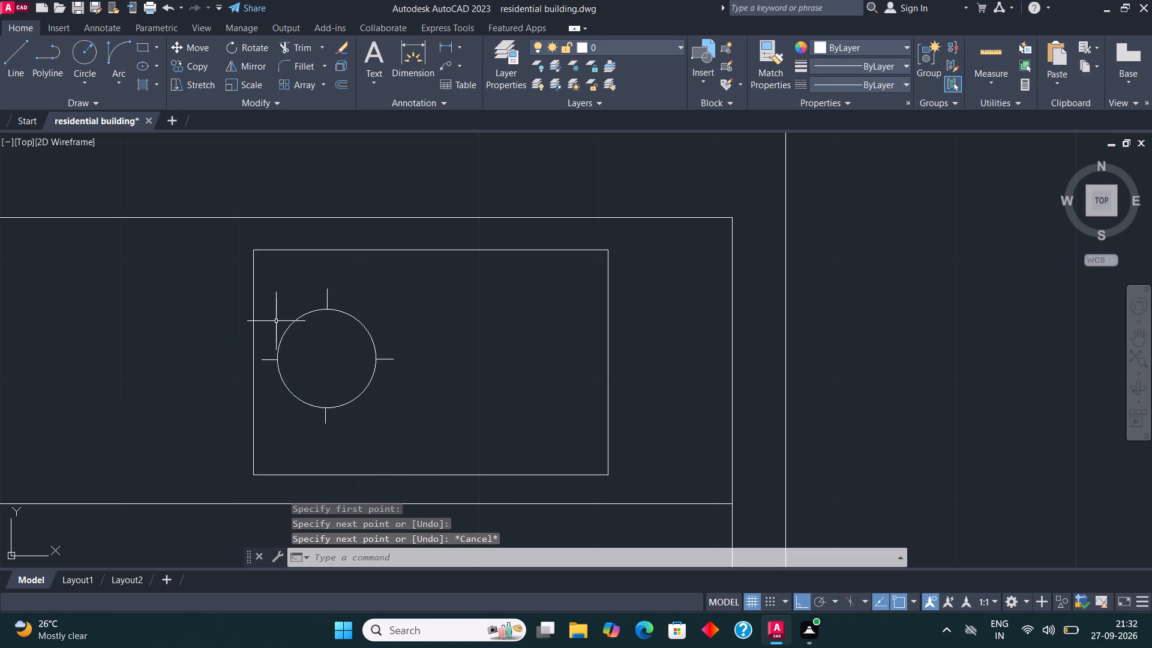
Draw a smaller concentric circle inside the burner circle, sharing its centre.
{"action": "left_click", "coordinate": [83, 50]}
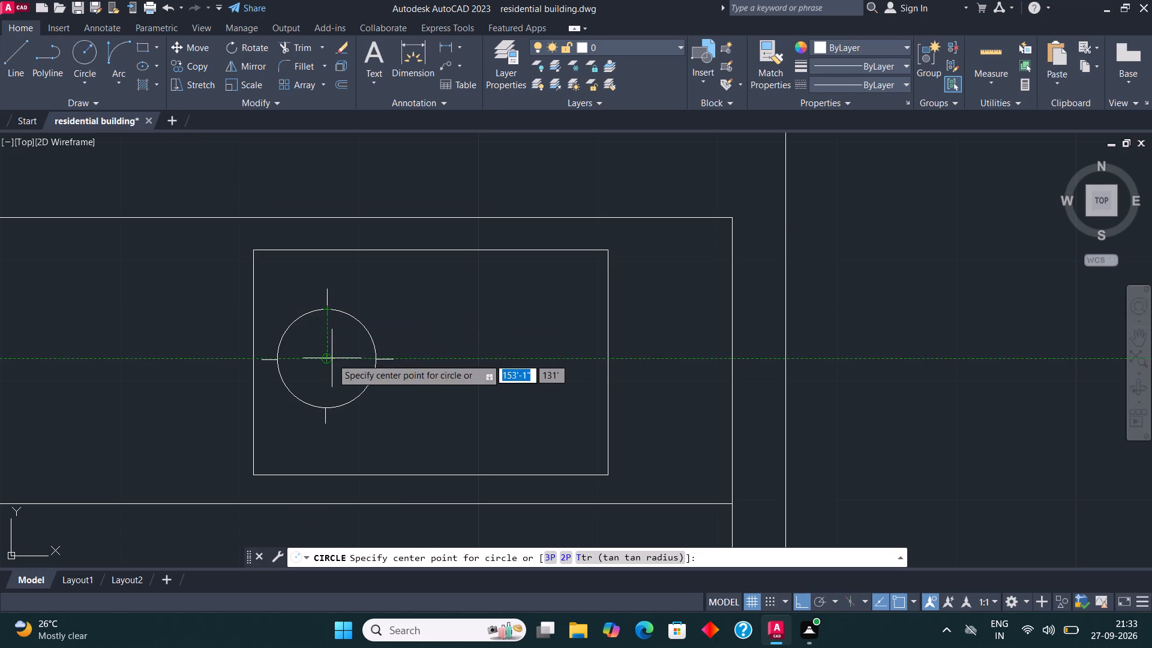
{"action": "left_click", "coordinate": [328, 358]}
{"action": "left_click", "coordinate": [359, 350]}
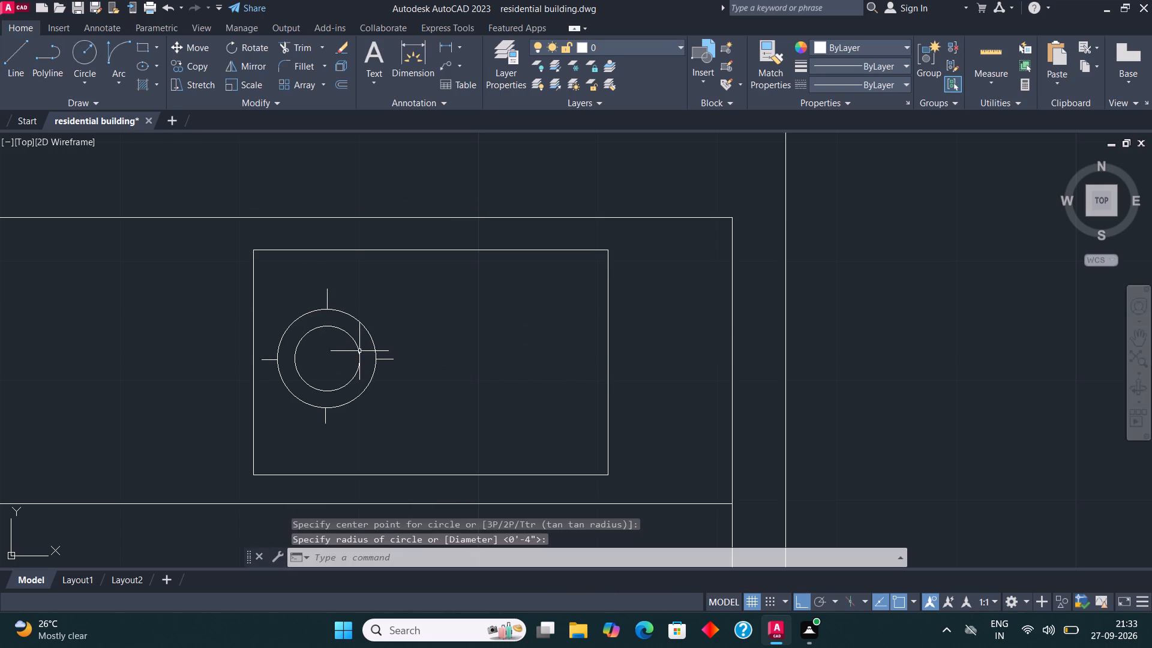
Copy the complete burner, both circles and four short lines, about 1'-4" horizontally into the right half of the hob.
{"action": "left_click", "coordinate": [397, 417]}
{"action": "left_click", "coordinate": [271, 304]}
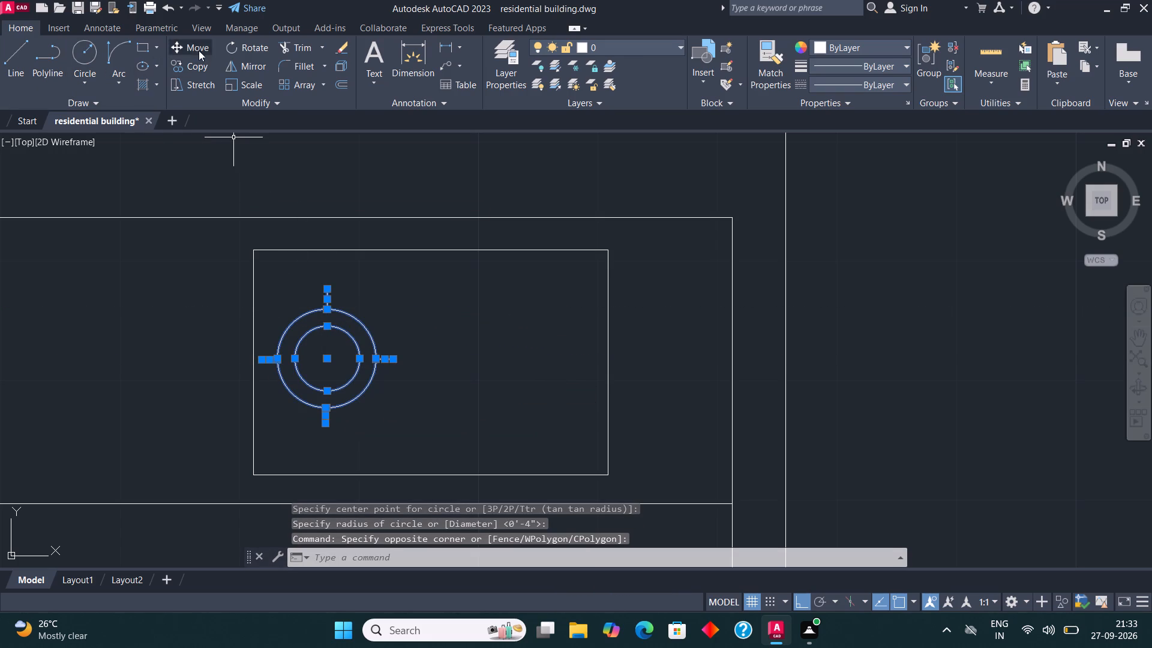
{"action": "left_click", "coordinate": [201, 73]}
{"action": "left_click", "coordinate": [321, 347]}
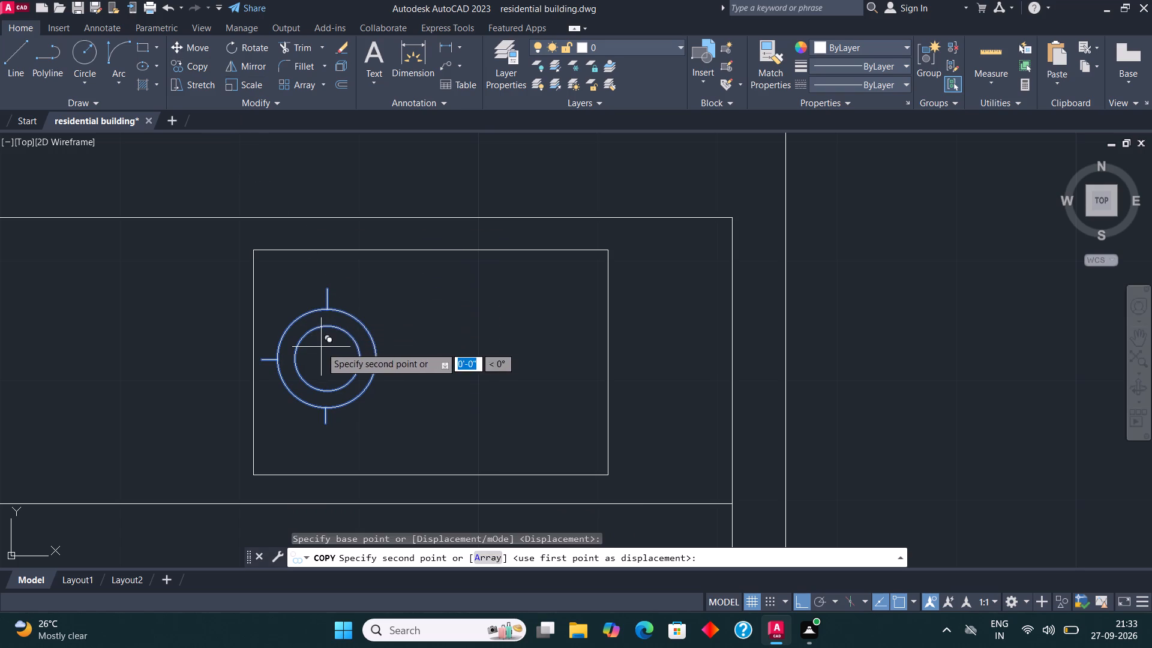
{"action": "left_click", "coordinate": [518, 365]}
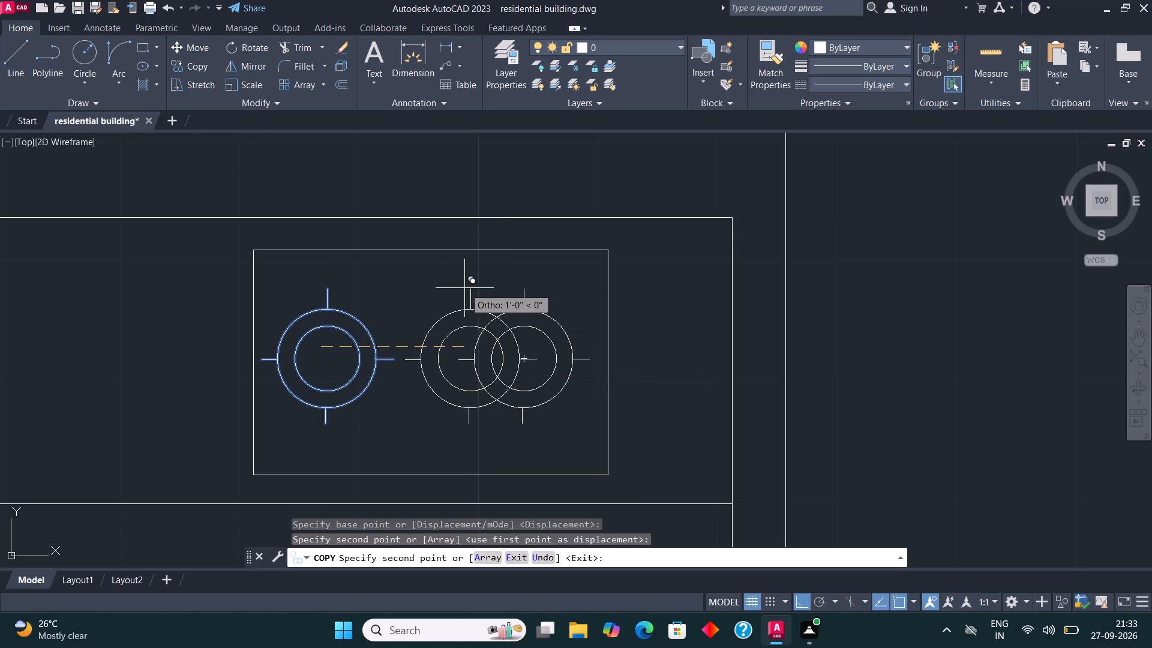
{"action": "key", "text": "Escape"}
Examine the counter with its sink and two-burner hob, and its place in the overall floor plan.
{"action": "scroll", "coordinate": [510, 317], "scroll_direction": "down", "scroll_amount": 3}
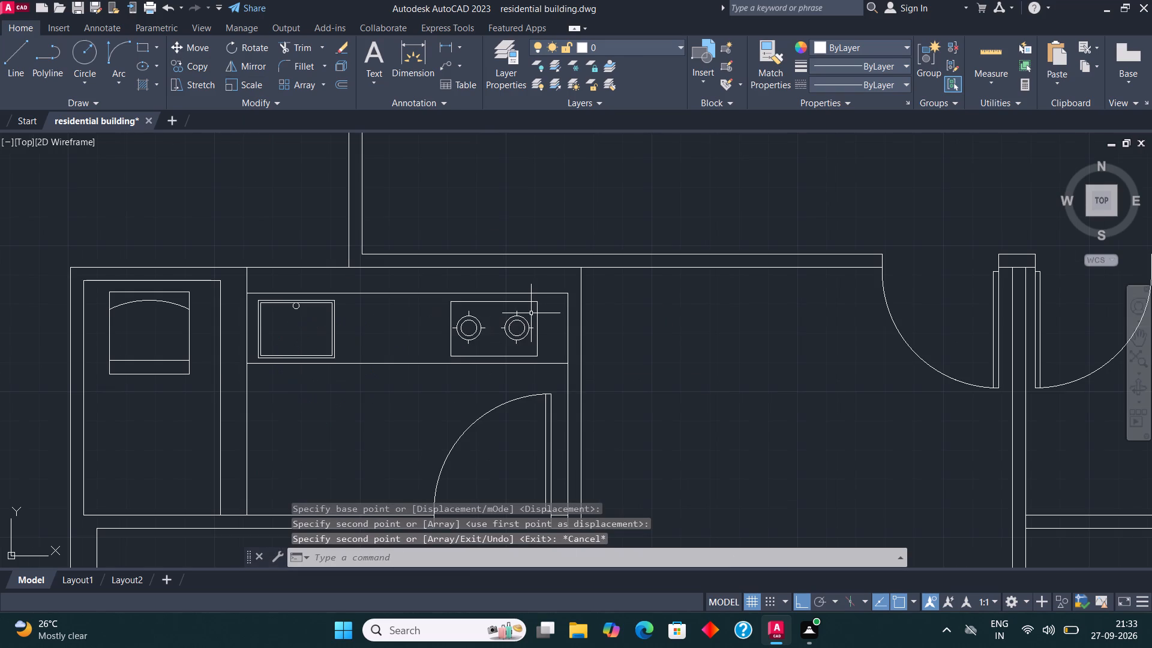
{"action": "scroll", "coordinate": [529, 317], "scroll_direction": "down", "scroll_amount": 1}
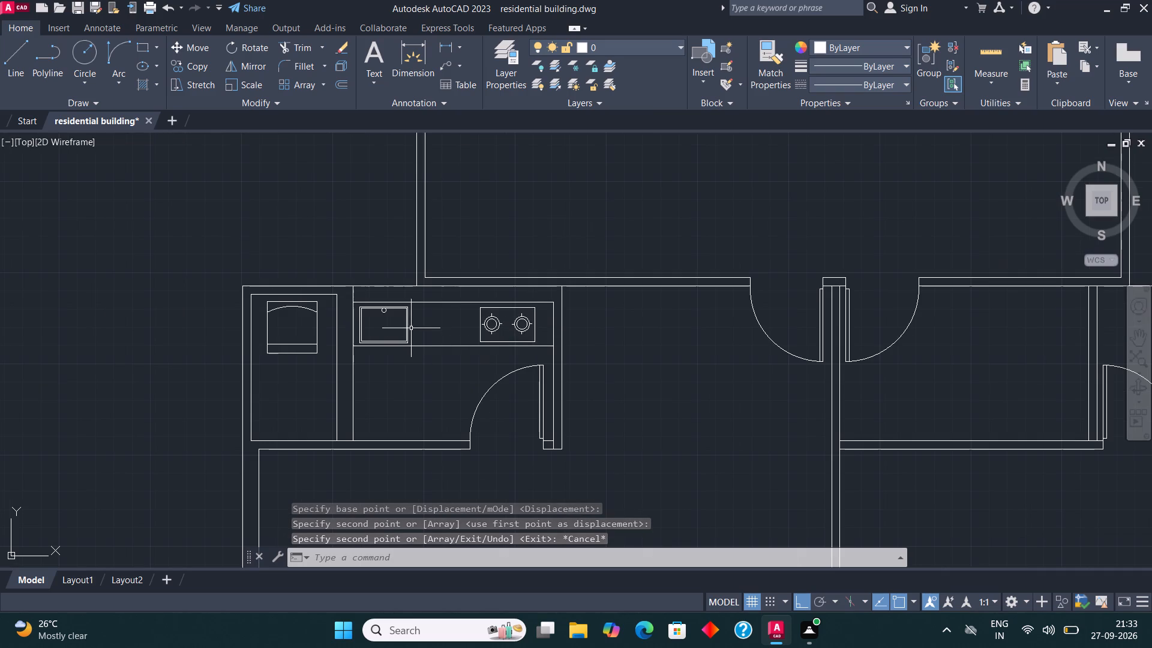
{"action": "scroll", "coordinate": [417, 296], "scroll_direction": "up", "scroll_amount": 2}
{"action": "scroll", "coordinate": [413, 332], "scroll_direction": "down", "scroll_amount": 1}
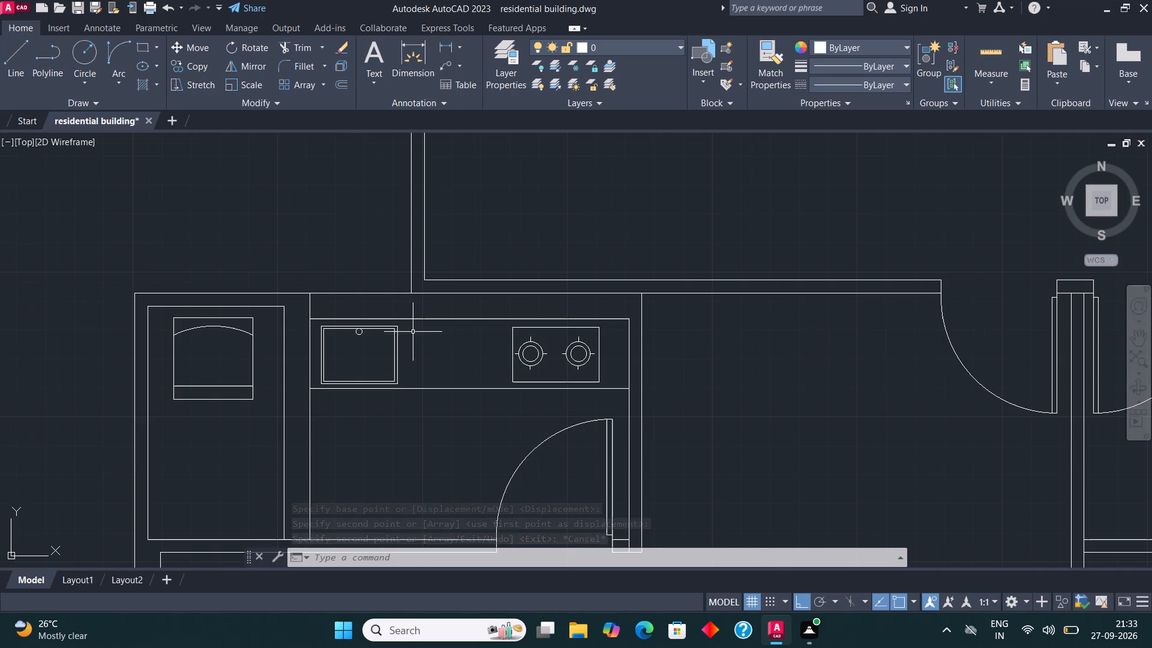
{"action": "scroll", "coordinate": [494, 293], "scroll_direction": "up", "scroll_amount": 1}
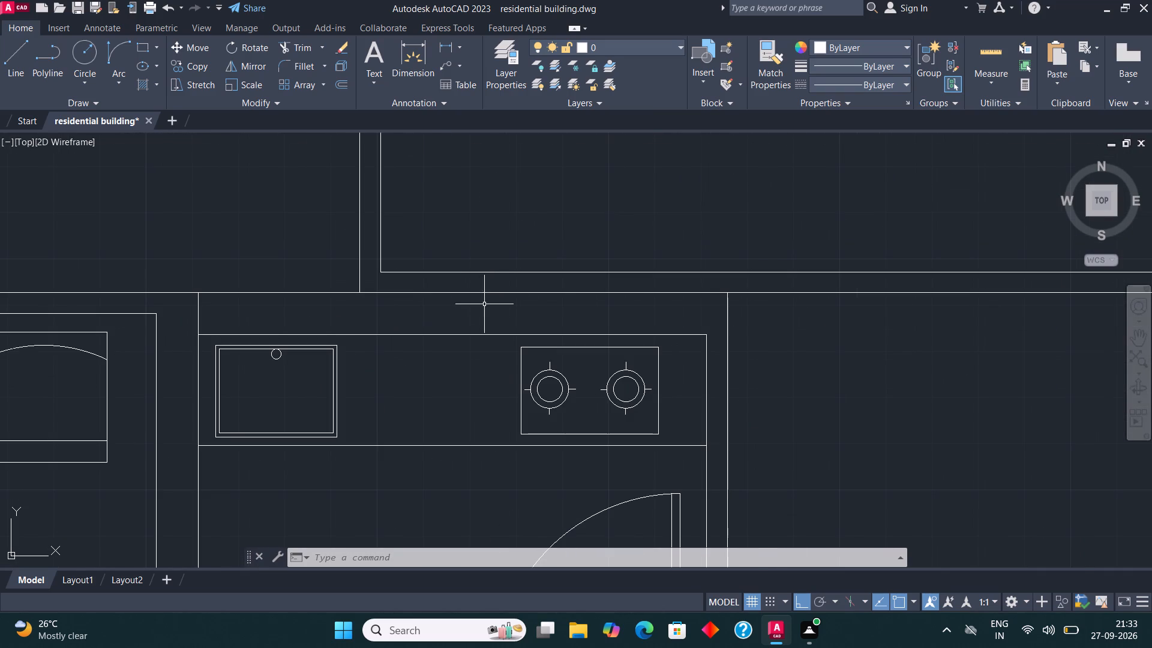
{"action": "scroll", "coordinate": [534, 301], "scroll_direction": "up", "scroll_amount": 1}
{"action": "scroll", "coordinate": [534, 304], "scroll_direction": "down", "scroll_amount": 1}
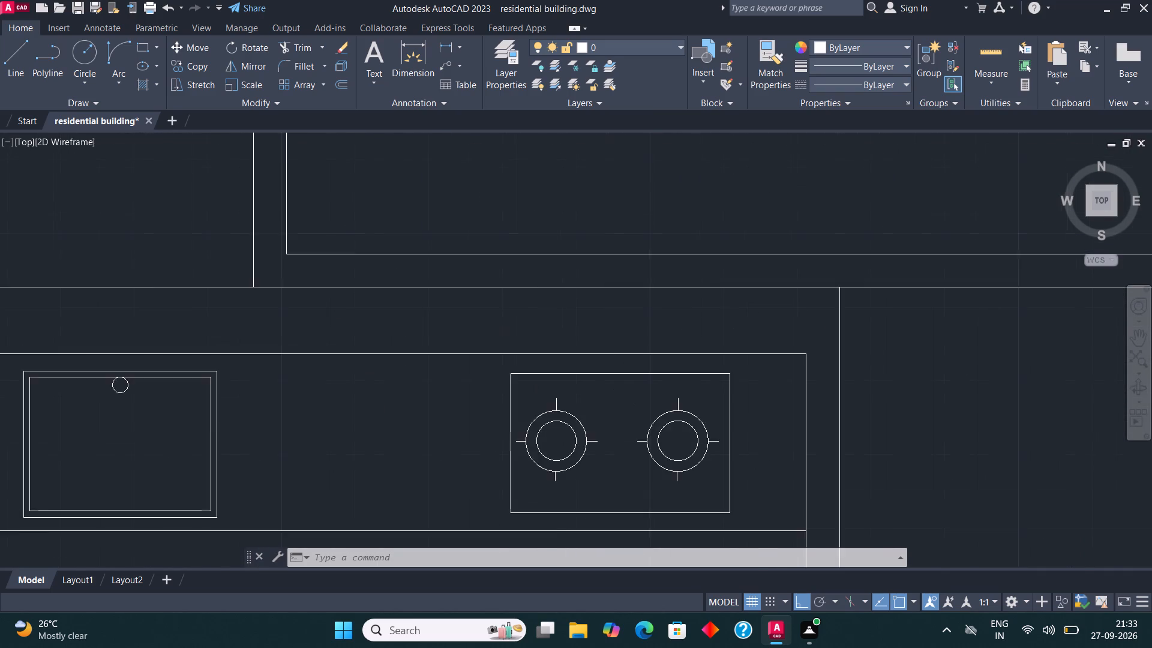
{"action": "scroll", "coordinate": [470, 358], "scroll_direction": "down", "scroll_amount": 1}
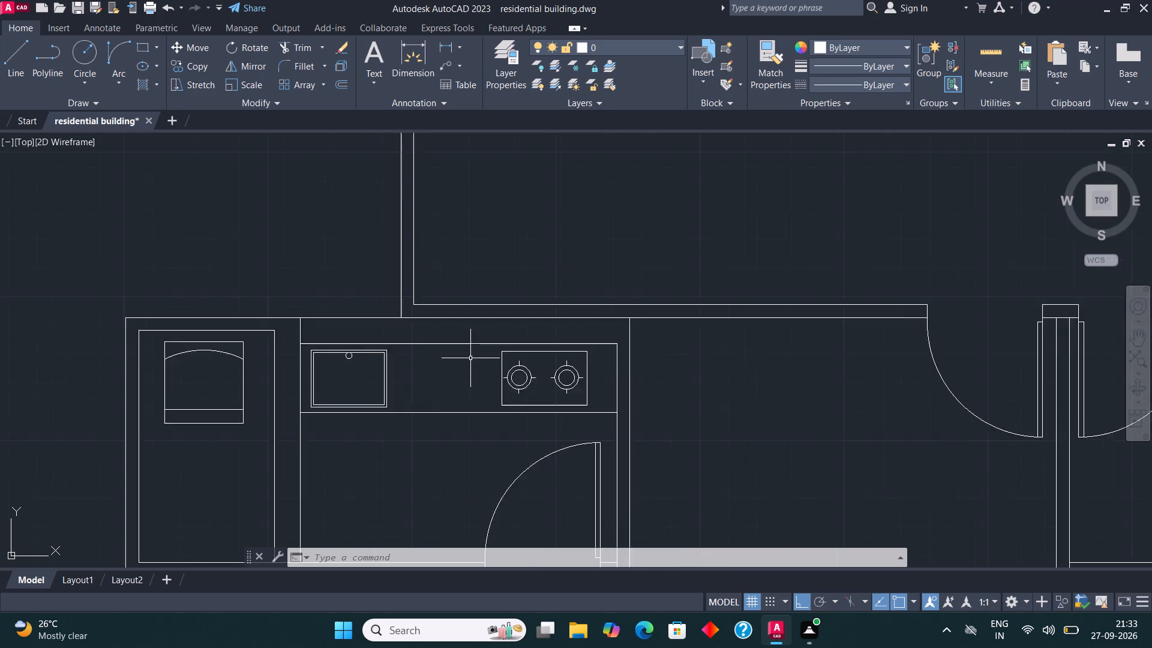
{"action": "scroll", "coordinate": [470, 359], "scroll_direction": "down", "scroll_amount": 1}
{"action": "scroll", "coordinate": [472, 285], "scroll_direction": "down", "scroll_amount": 1}
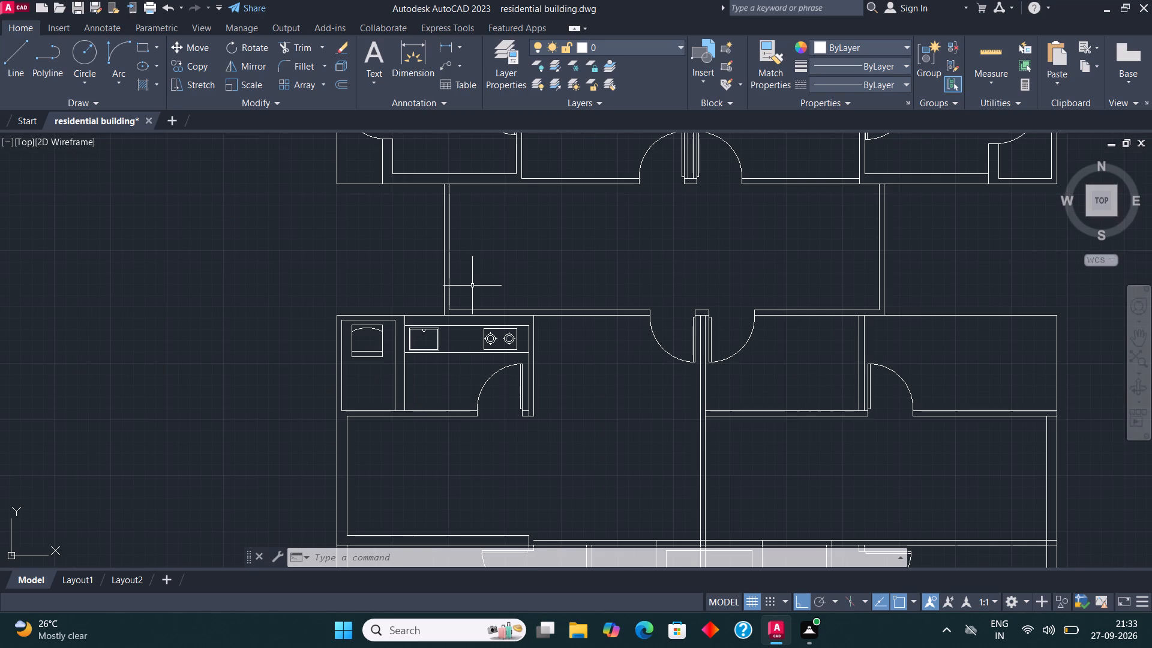
{"action": "scroll", "coordinate": [469, 303], "scroll_direction": "down", "scroll_amount": 2}
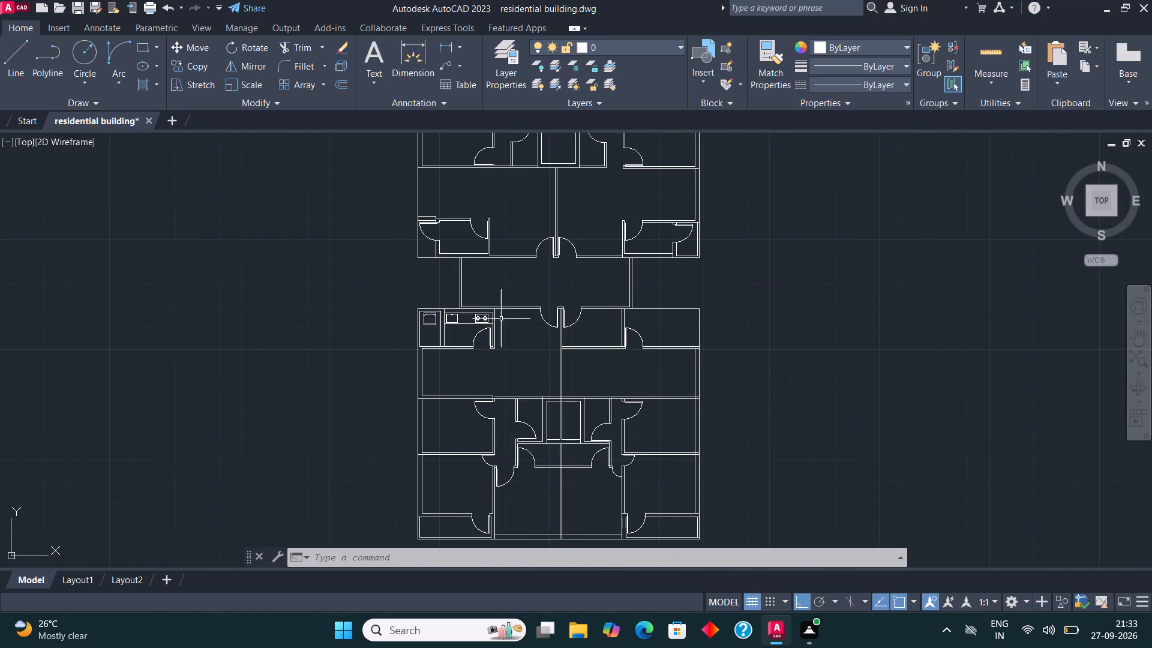
Remove the double wall line between the party wall and the door-side partition in the right-hand unit, closing the partition's end with a trimmed line.
{"action": "scroll", "coordinate": [623, 338], "scroll_direction": "up", "scroll_amount": 3}
{"action": "scroll", "coordinate": [551, 393], "scroll_direction": "up", "scroll_amount": 1}
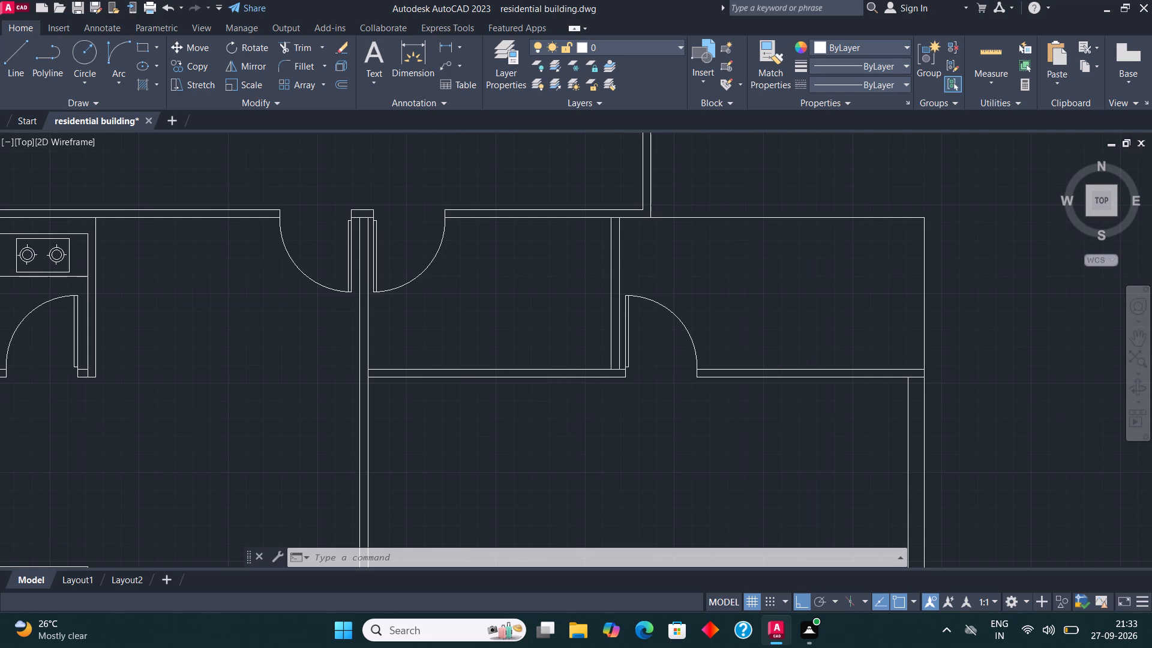
{"action": "left_click", "coordinate": [2, 53]}
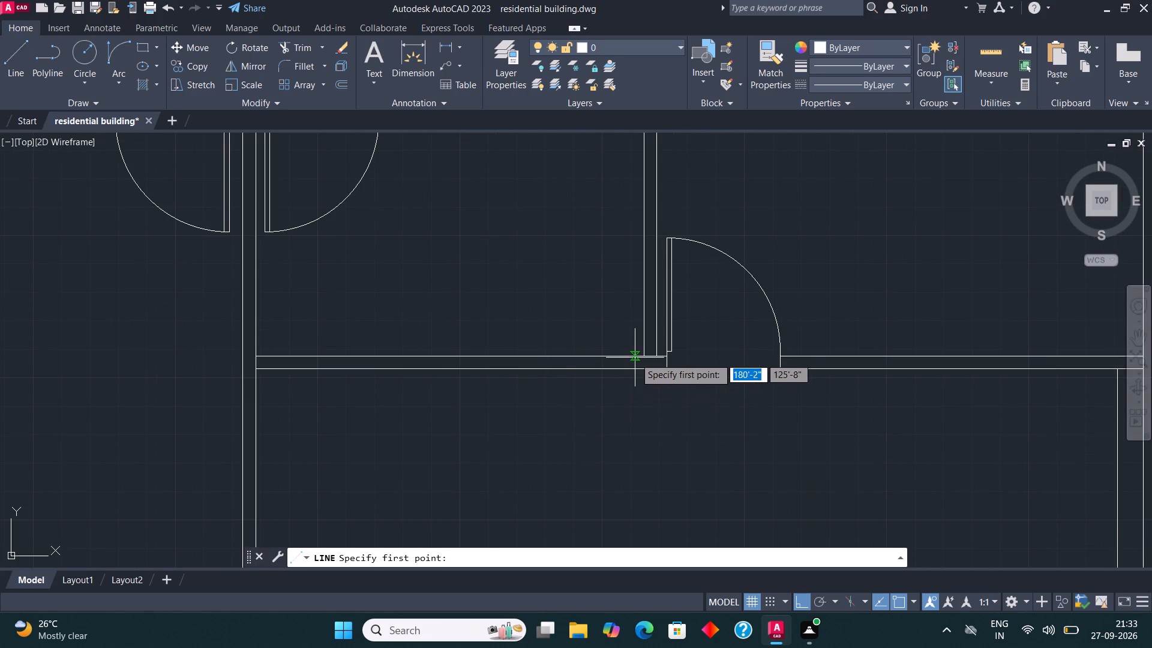
{"action": "left_click", "coordinate": [646, 355]}
{"action": "left_click", "coordinate": [652, 434]}
{"action": "left_click", "coordinate": [289, 44]}
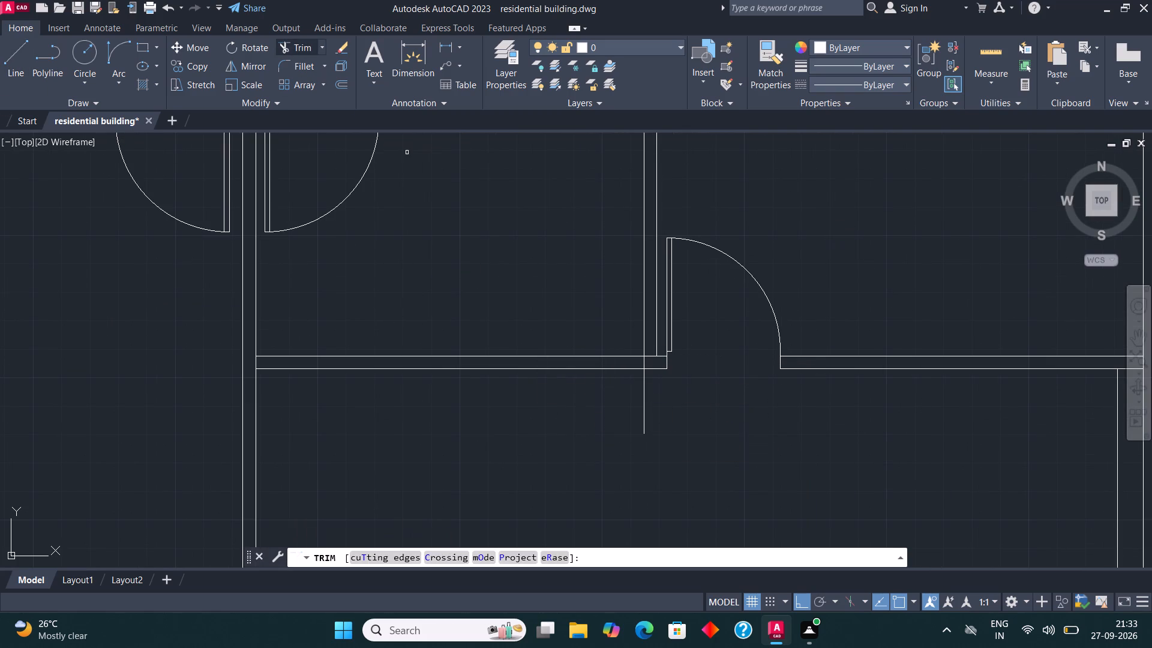
{"action": "left_click", "coordinate": [641, 410]}
{"action": "left_click", "coordinate": [690, 410]}
{"action": "left_click", "coordinate": [434, 409]}
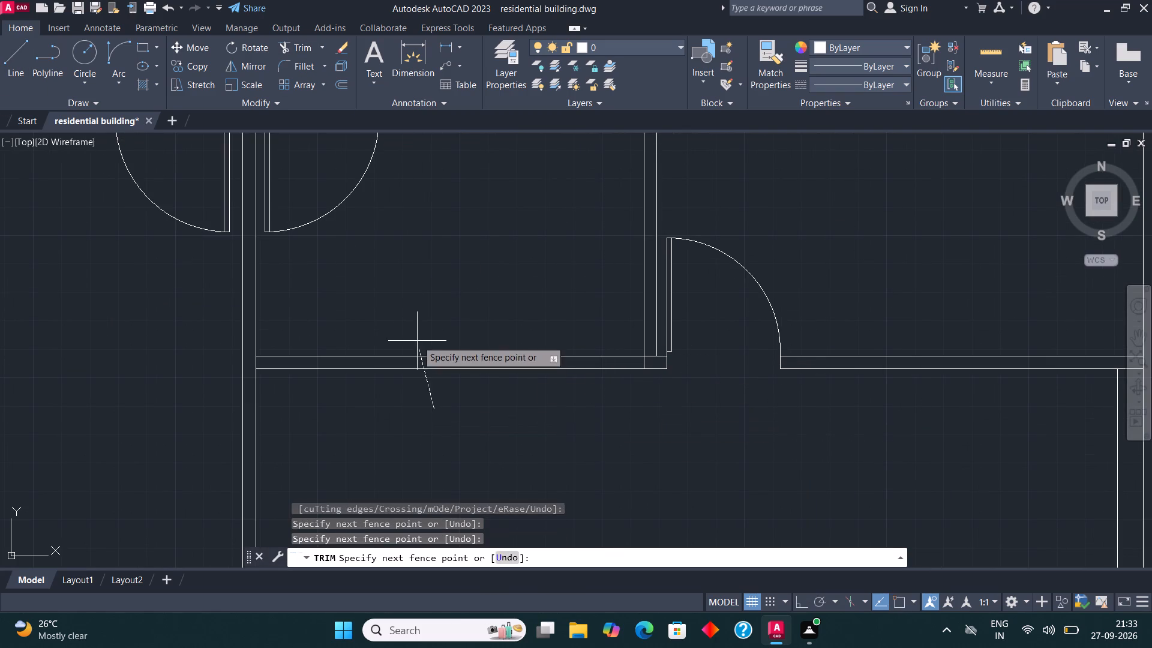
{"action": "left_click", "coordinate": [415, 329]}
{"action": "key", "text": "Escape"}
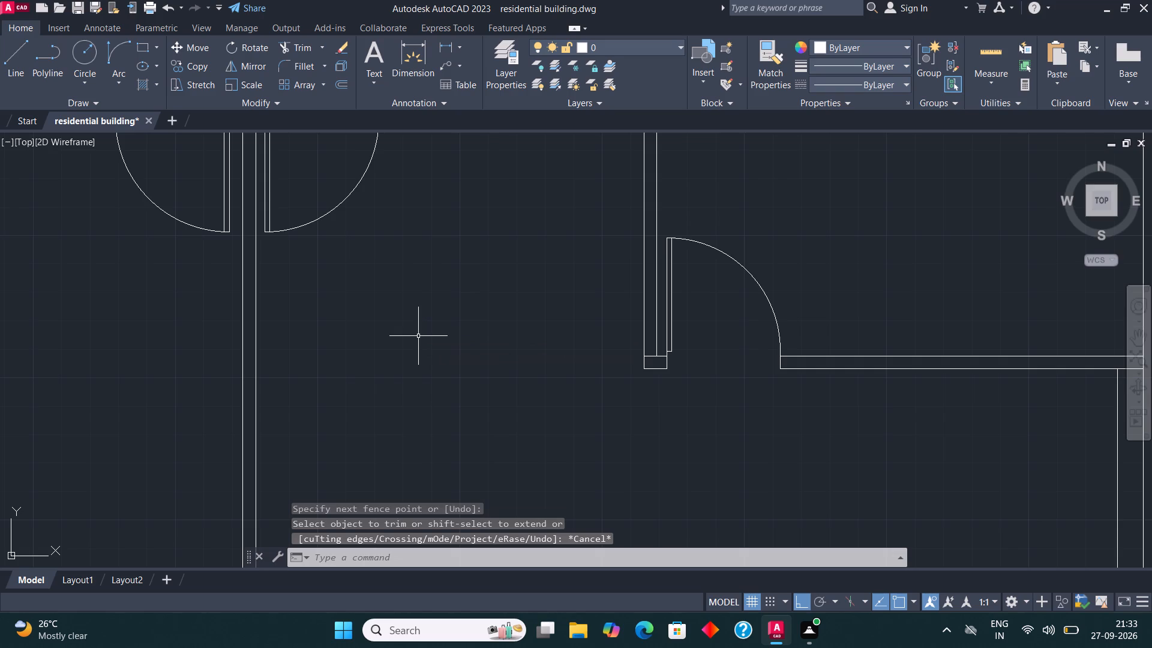
Draw a rectangle about 7'-11" by 7' in the left unit's living area, between the kitchen partition and the entrance door.
{"action": "scroll", "coordinate": [418, 337], "scroll_direction": "down", "scroll_amount": 3}
{"action": "scroll", "coordinate": [497, 317], "scroll_direction": "down", "scroll_amount": 2}
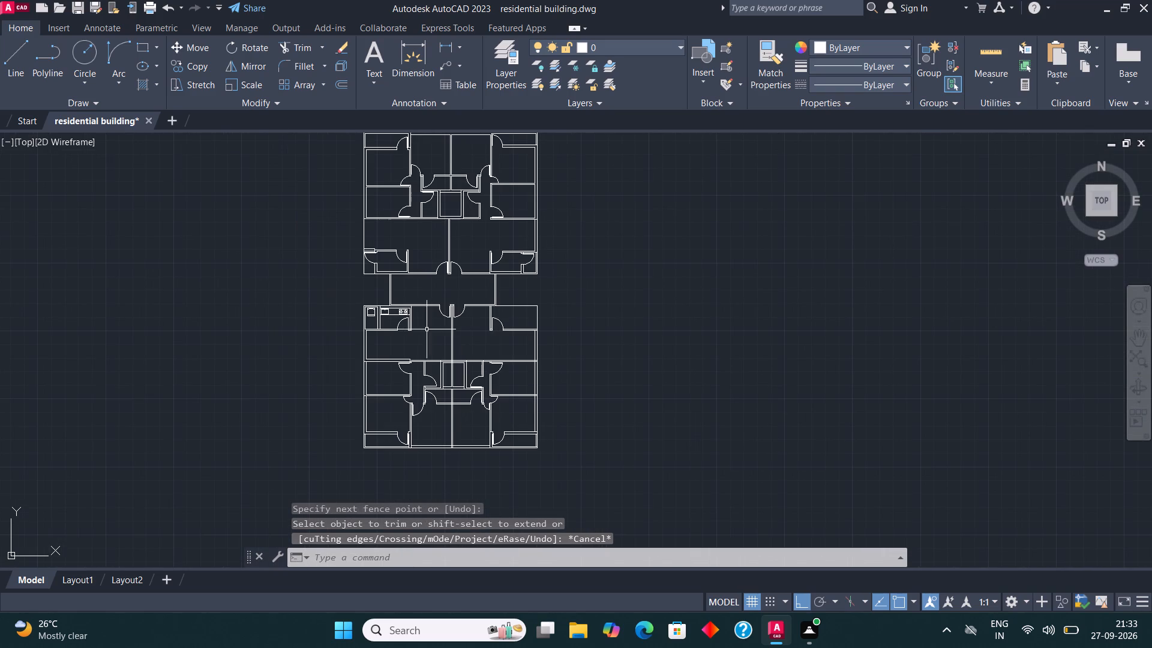
{"action": "scroll", "coordinate": [439, 320], "scroll_direction": "up", "scroll_amount": 3}
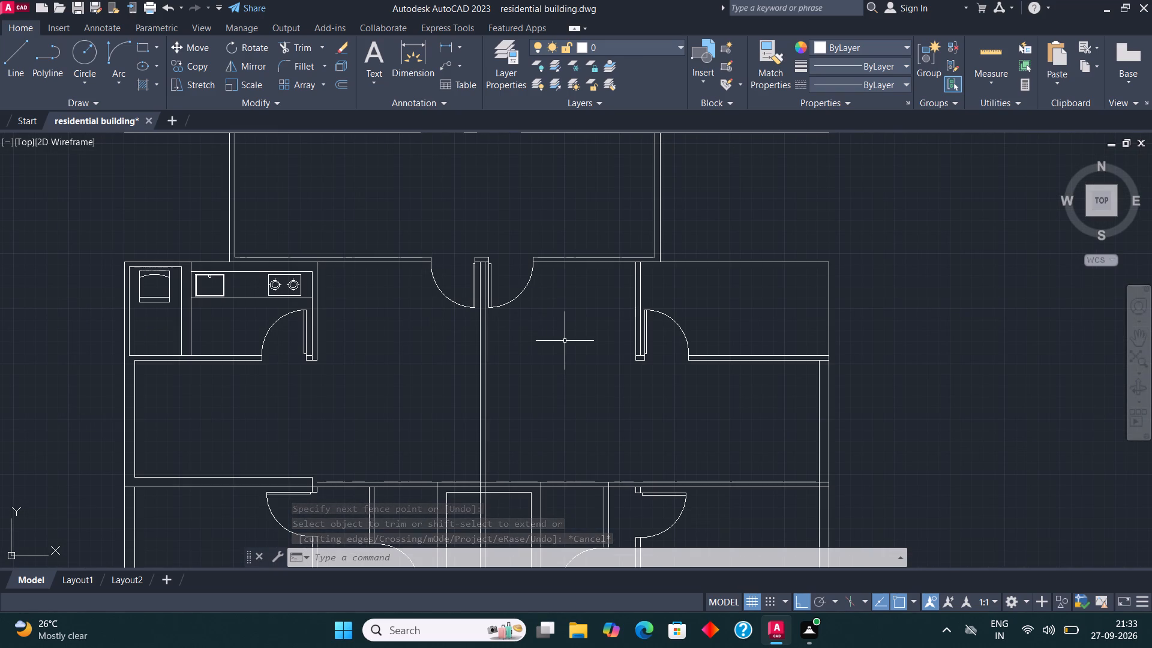
{"action": "scroll", "coordinate": [565, 341], "scroll_direction": "up", "scroll_amount": 1}
{"action": "scroll", "coordinate": [565, 345], "scroll_direction": "down", "scroll_amount": 1}
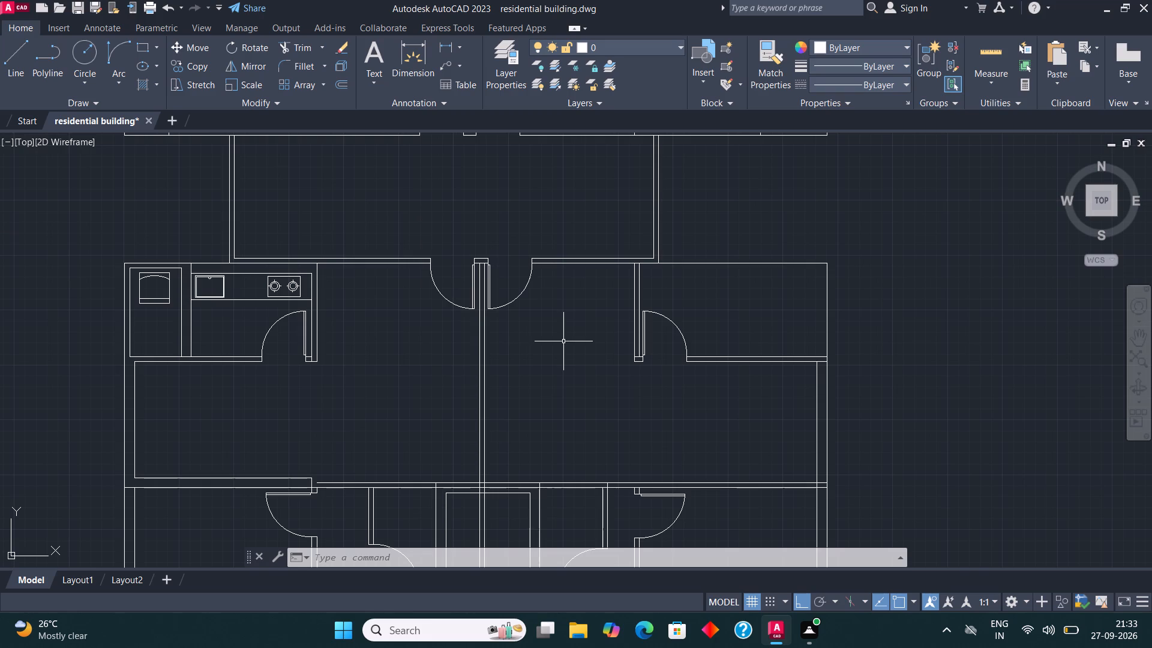
{"action": "scroll", "coordinate": [562, 348], "scroll_direction": "down", "scroll_amount": 1}
{"action": "scroll", "coordinate": [394, 316], "scroll_direction": "up", "scroll_amount": 2}
{"action": "scroll", "coordinate": [488, 317], "scroll_direction": "up", "scroll_amount": 1}
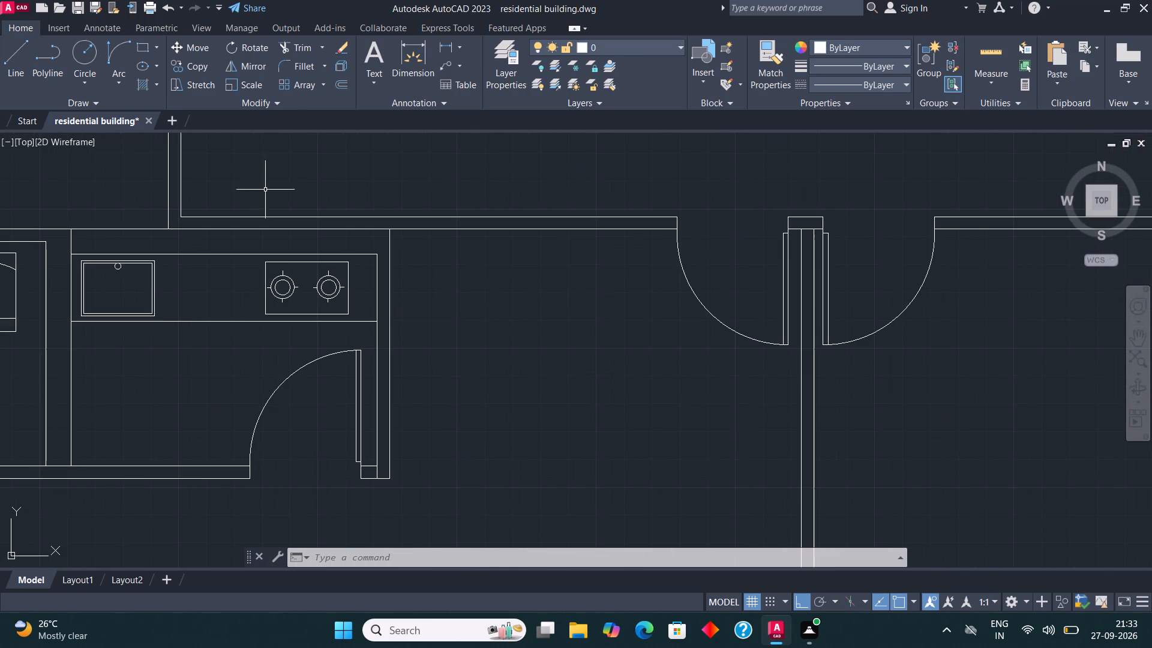
{"action": "left_click", "coordinate": [138, 49]}
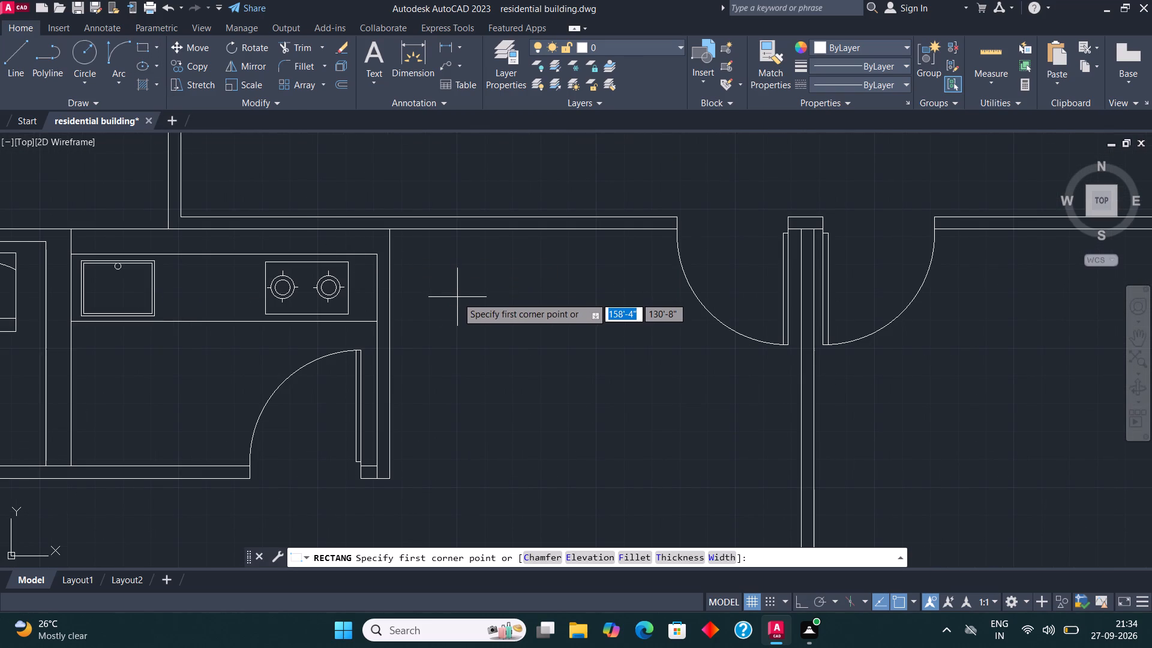
{"action": "left_click", "coordinate": [403, 239]}
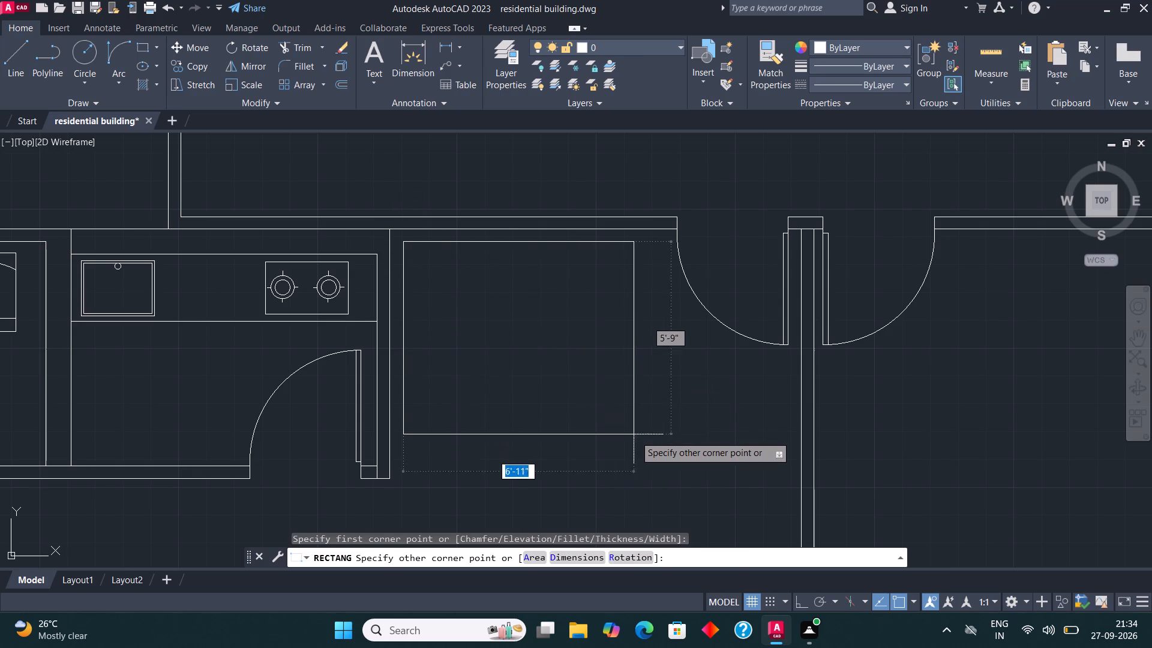
{"action": "left_click", "coordinate": [669, 476]}
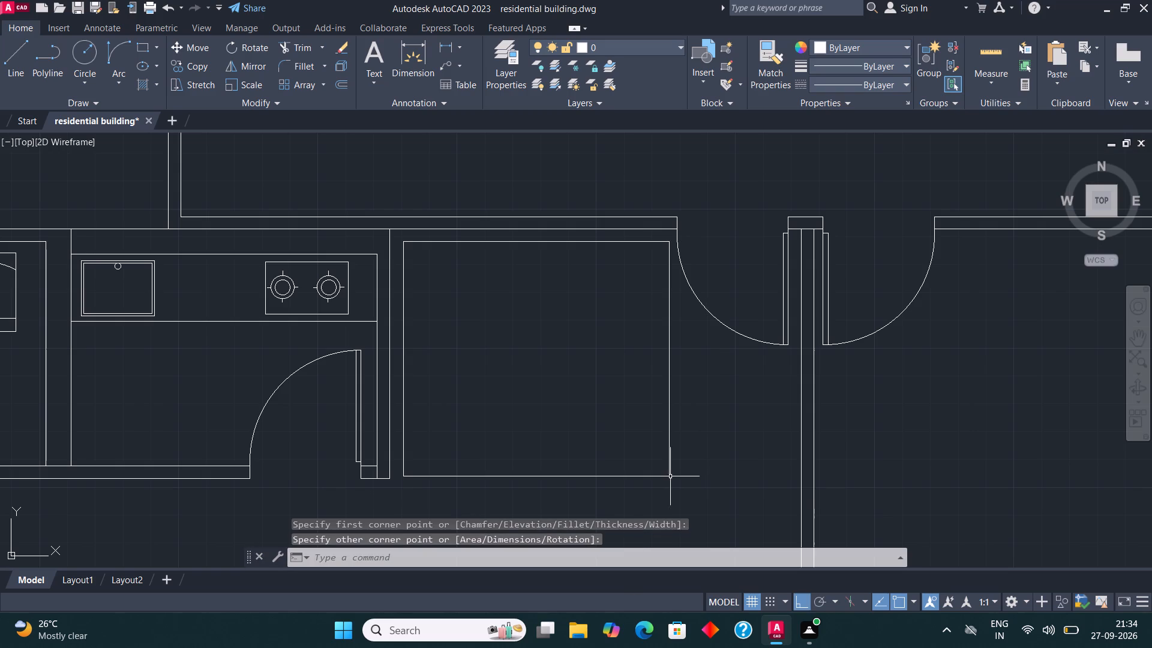
Draw two overlapping rectangles forming an L-shaped sofa inside the outline: one about 6'-4" long across the top, one about 2' by 7' down the left.
{"action": "left_click", "coordinate": [143, 41]}
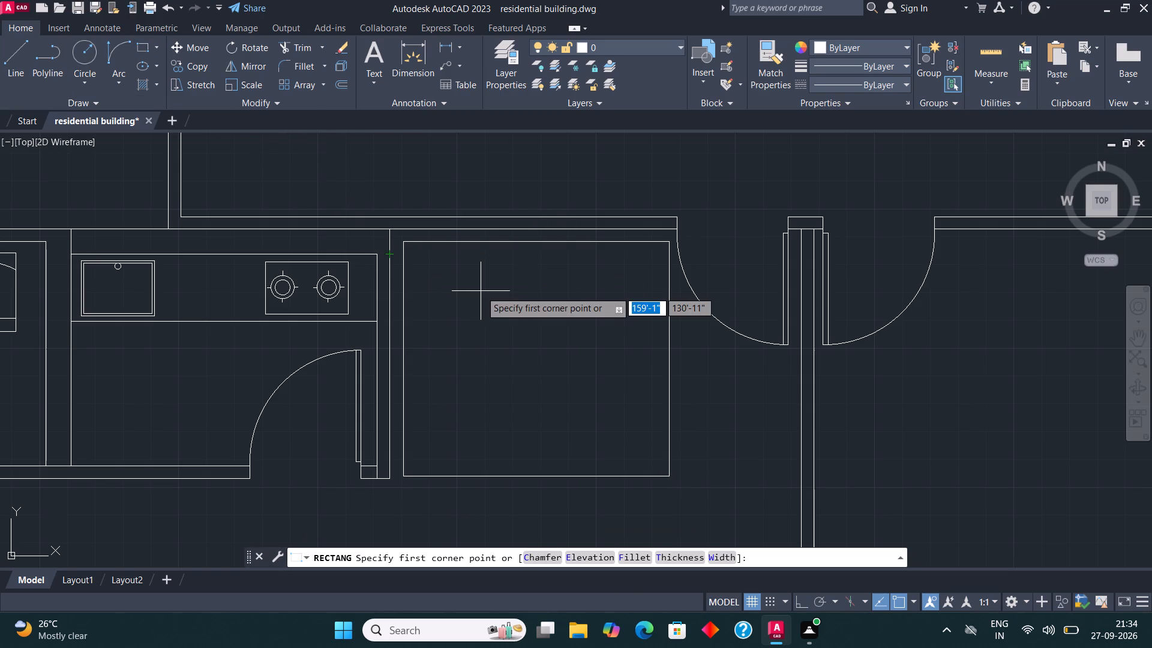
{"action": "left_click", "coordinate": [404, 241]}
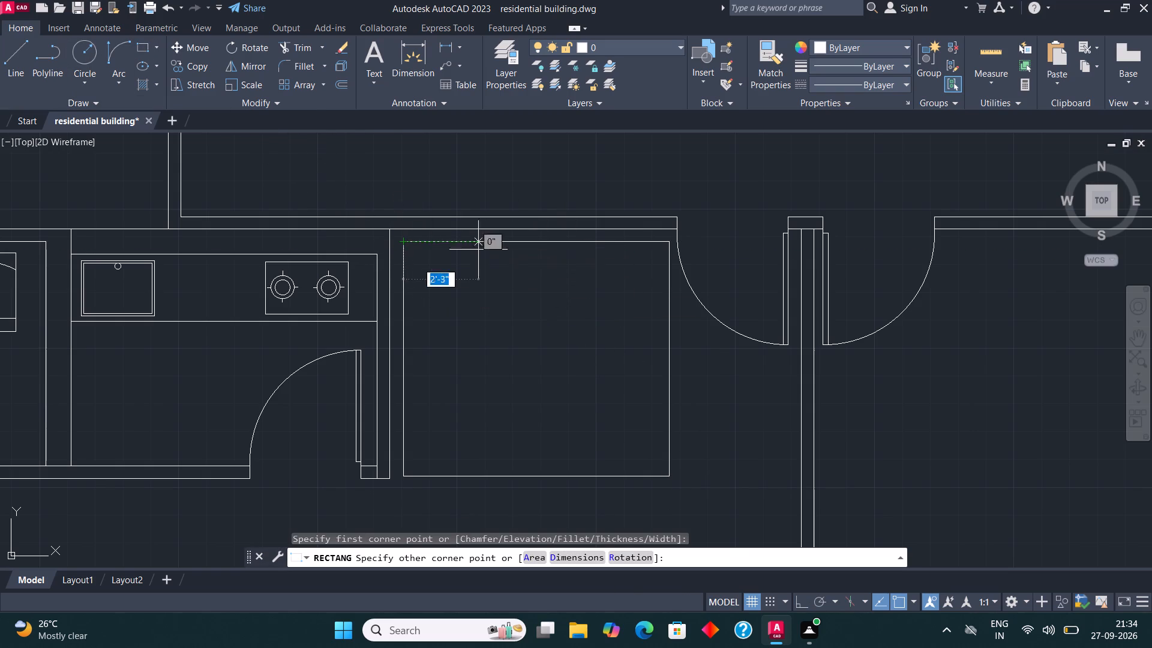
{"action": "left_click", "coordinate": [616, 305]}
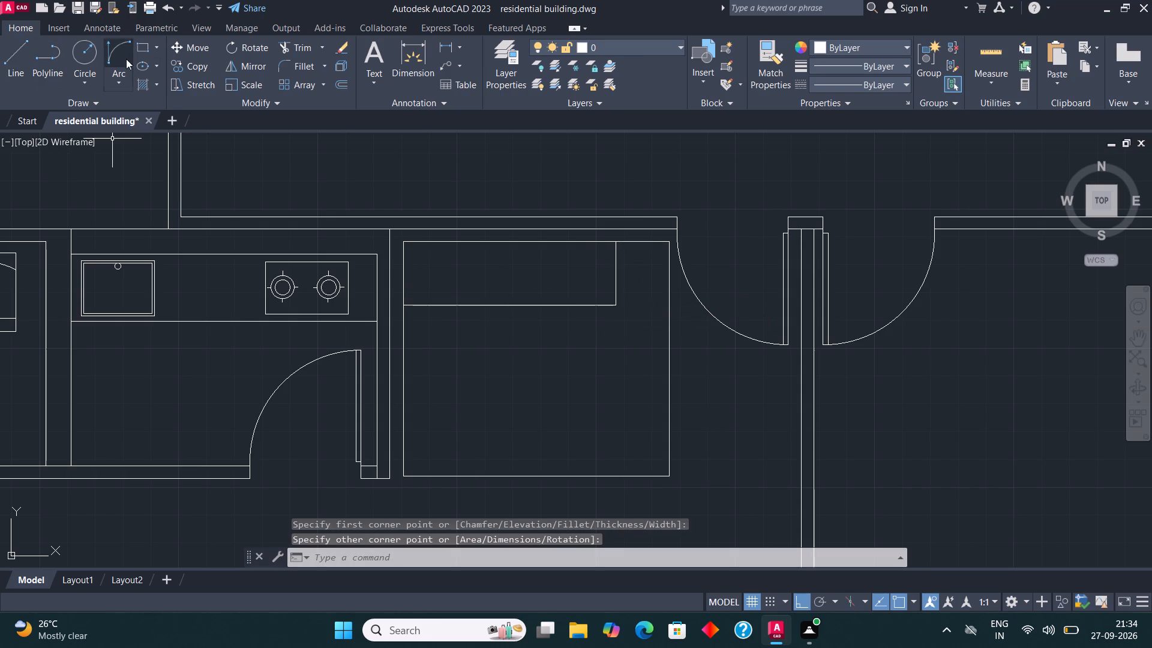
{"action": "left_click", "coordinate": [140, 50]}
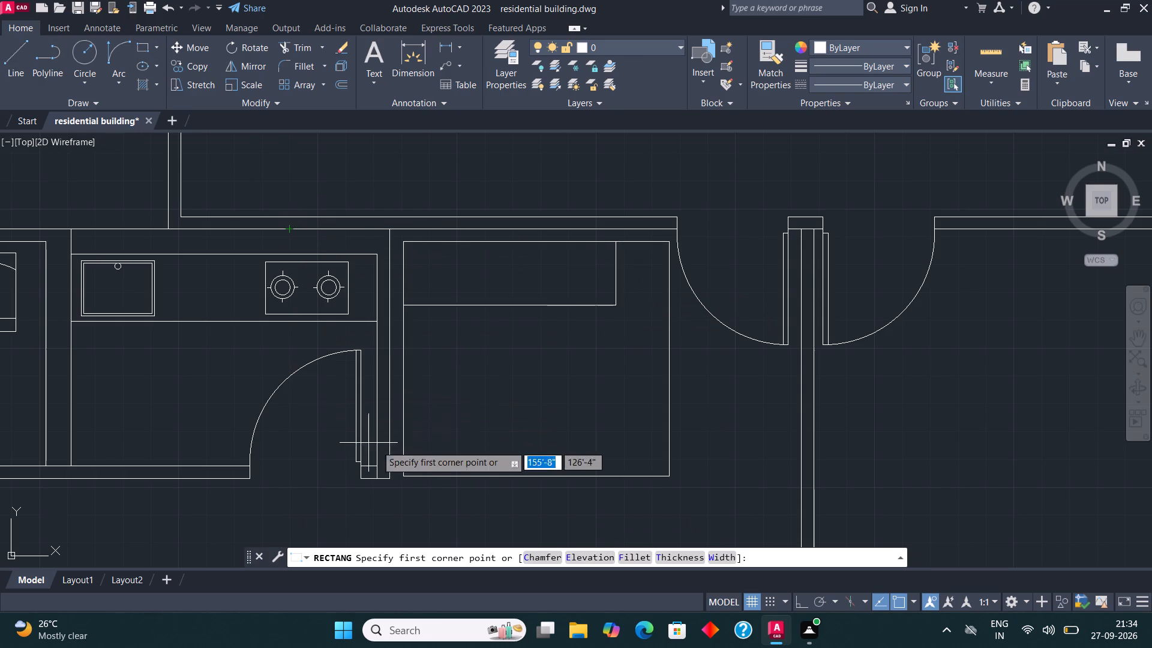
{"action": "left_click", "coordinate": [400, 474]}
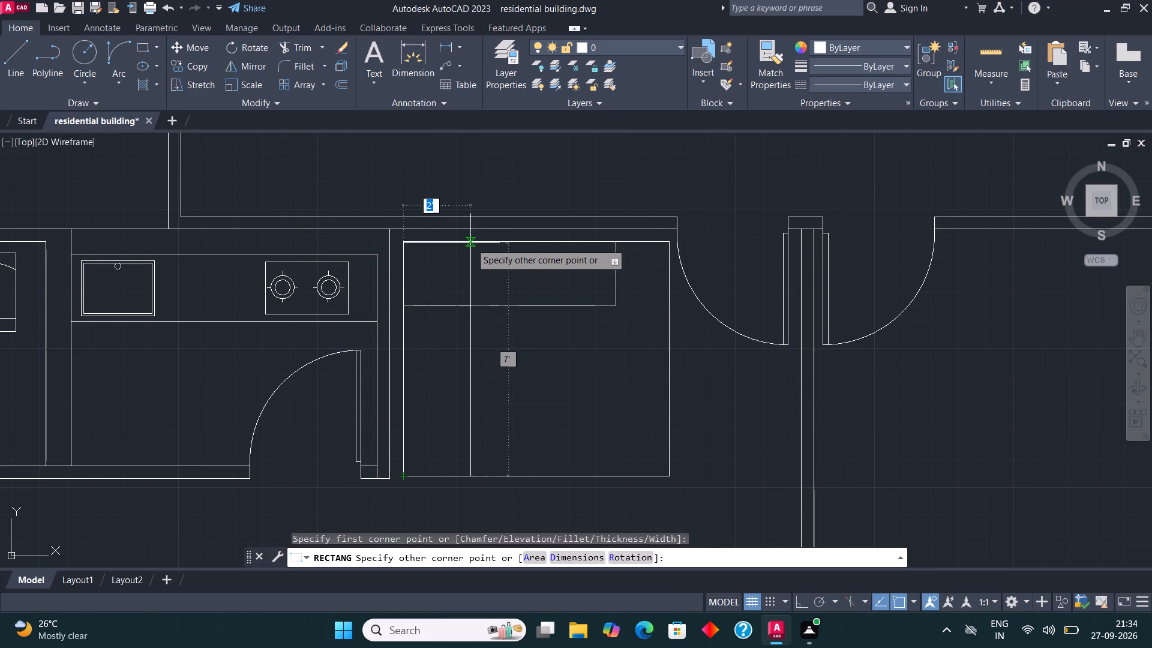
{"action": "left_click", "coordinate": [472, 243]}
Draw a small, nearly square rectangle as a cushion near the right end of the sofa's upper arm.
{"action": "scroll", "coordinate": [481, 277], "scroll_direction": "down", "scroll_amount": 1}
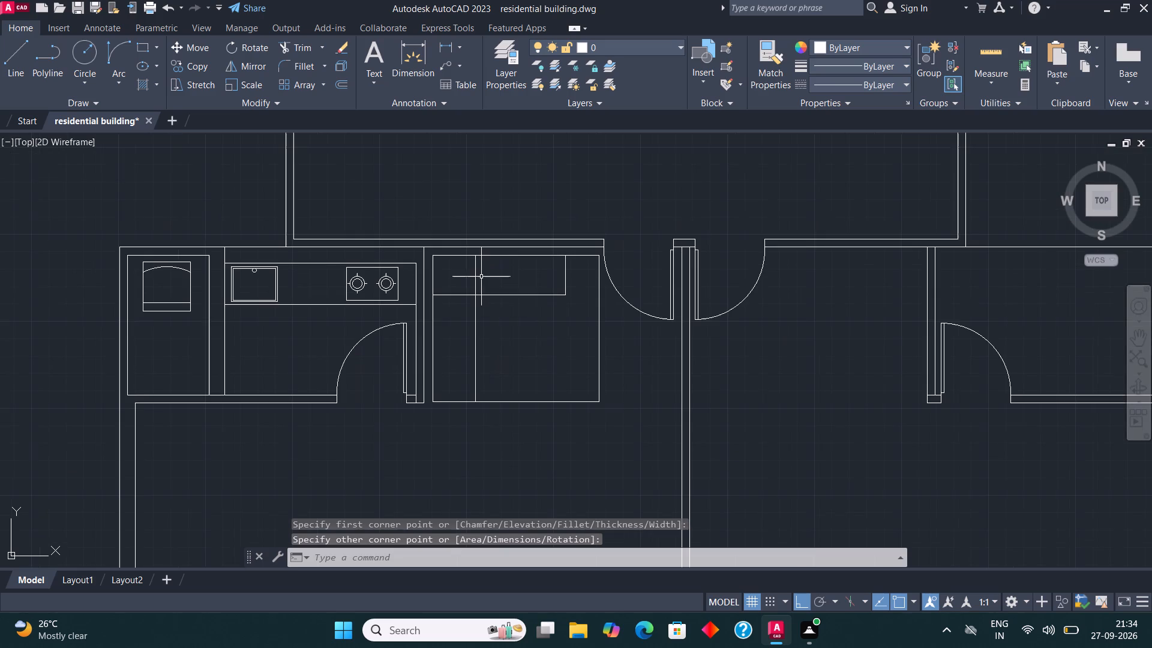
{"action": "scroll", "coordinate": [539, 314], "scroll_direction": "up", "scroll_amount": 1}
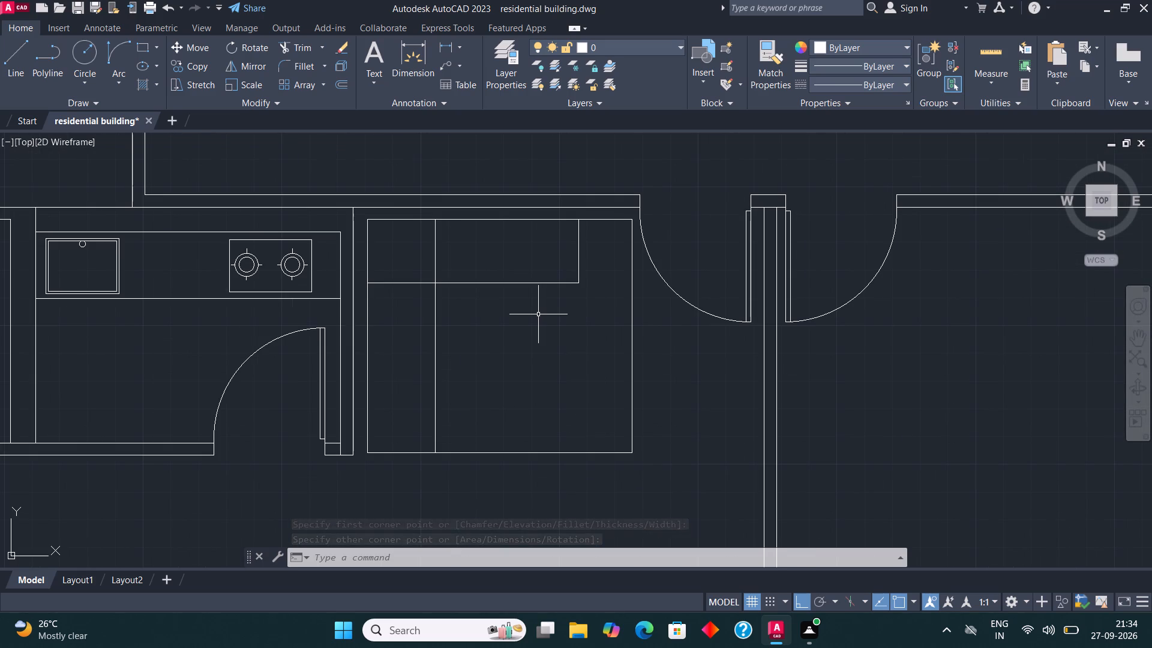
{"action": "left_click", "coordinate": [142, 45]}
{"action": "scroll", "coordinate": [519, 214], "scroll_direction": "up", "scroll_amount": 2}
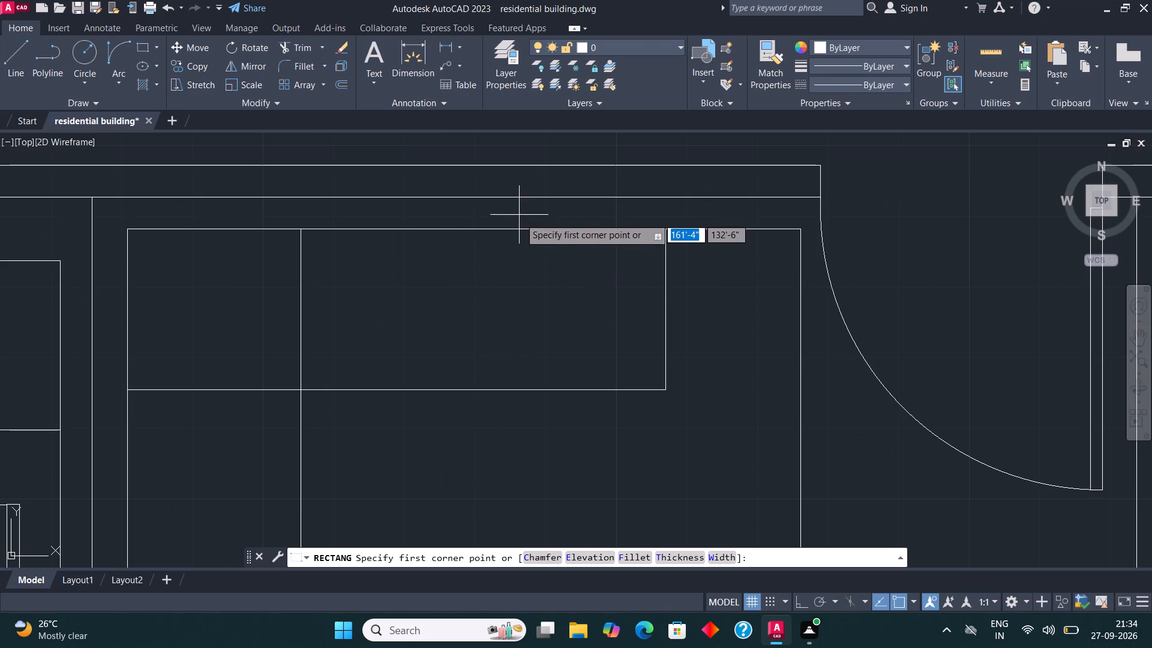
{"action": "left_click", "coordinate": [490, 258]}
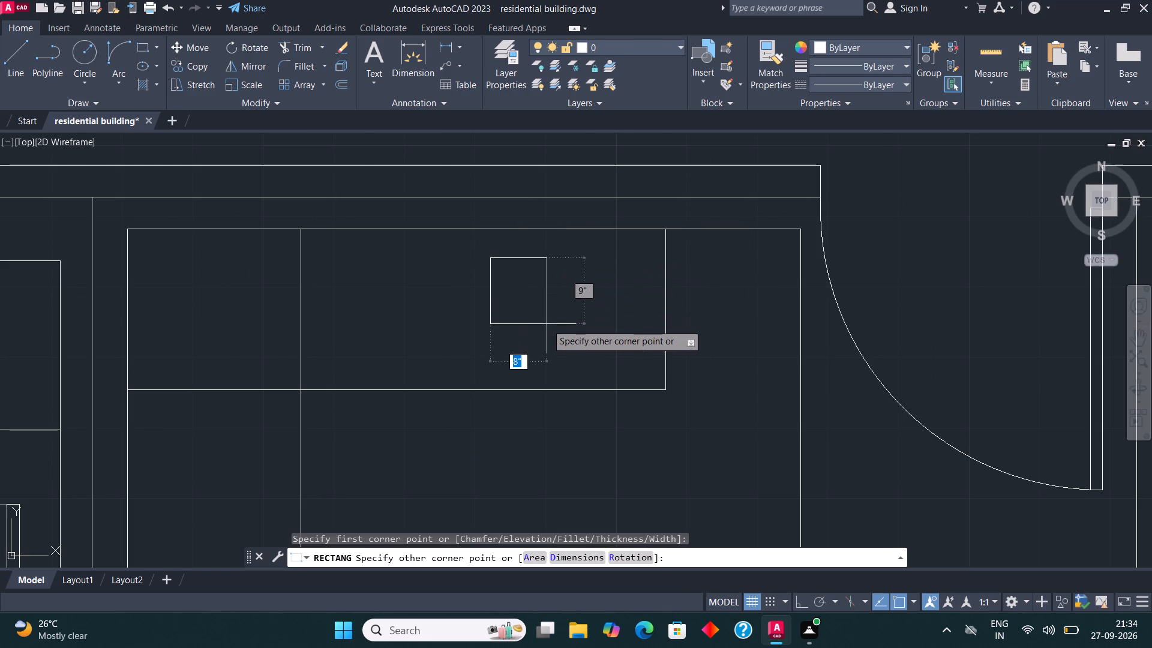
{"action": "left_click", "coordinate": [571, 334]}
Rotate the cushion rectangle freehand to a slanted angle, with Ortho off.
{"action": "left_click", "coordinate": [569, 318]}
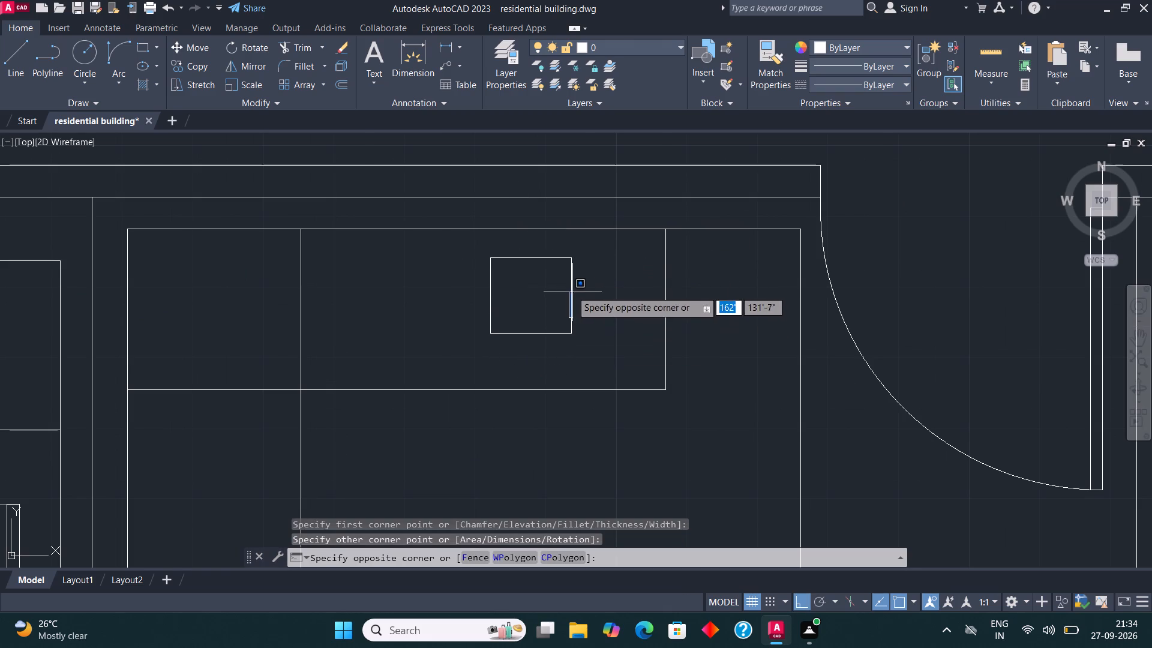
{"action": "left_click", "coordinate": [482, 282]}
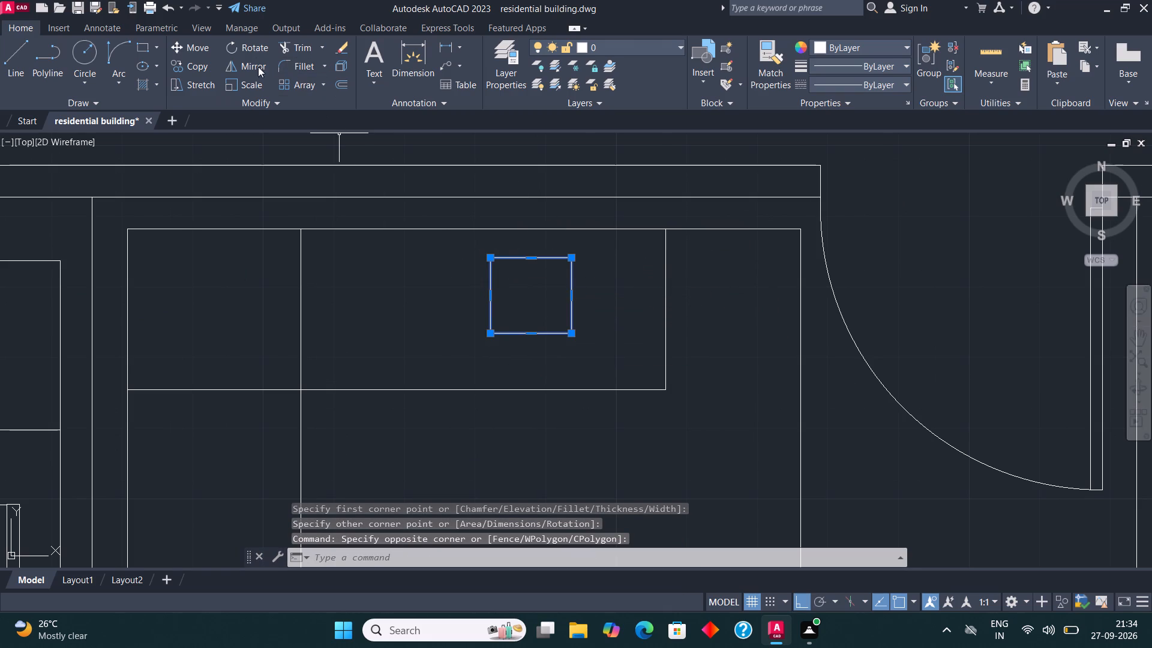
{"action": "left_click", "coordinate": [253, 52]}
{"action": "left_click", "coordinate": [512, 291]}
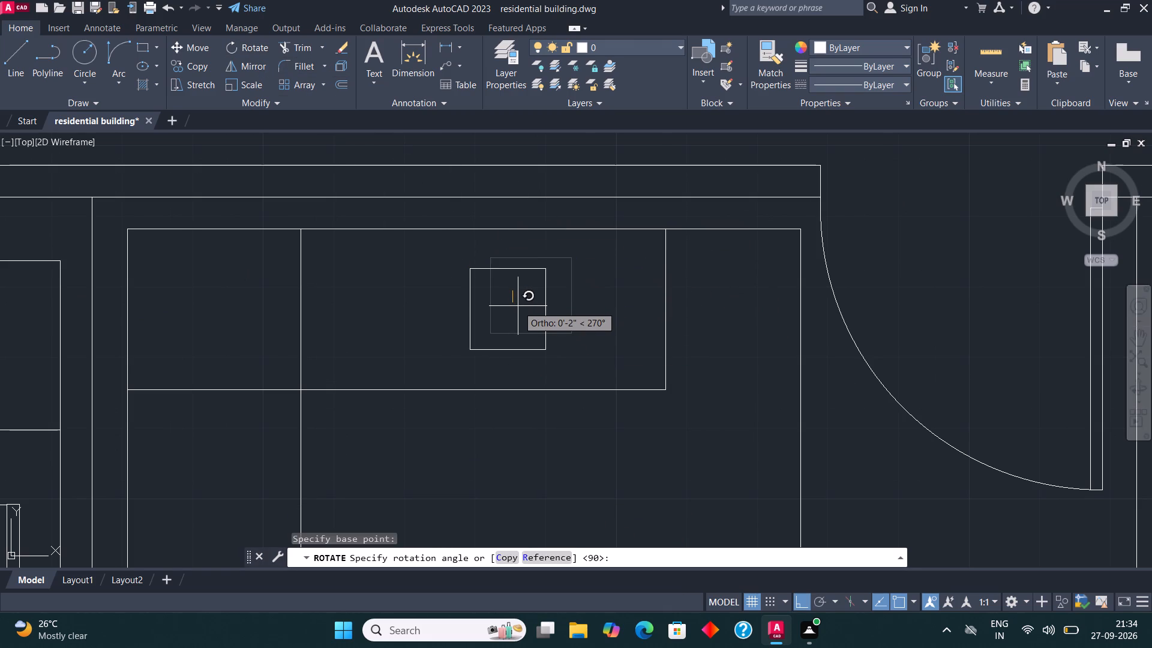
{"action": "key", "text": "F8"}
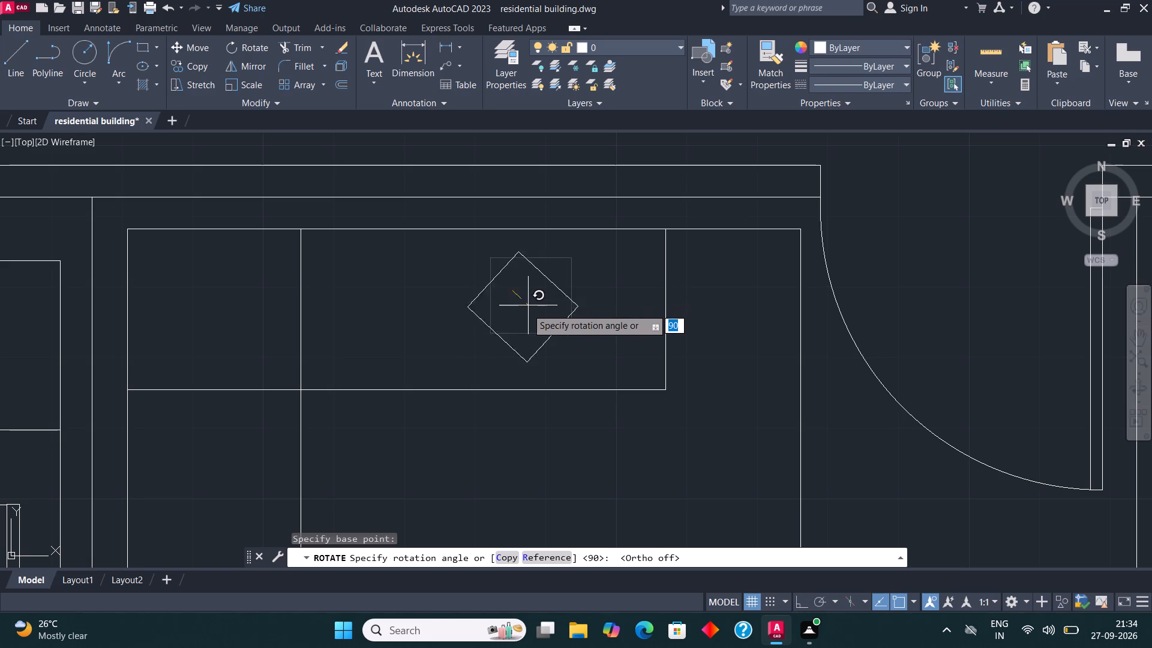
{"action": "left_click", "coordinate": [527, 311]}
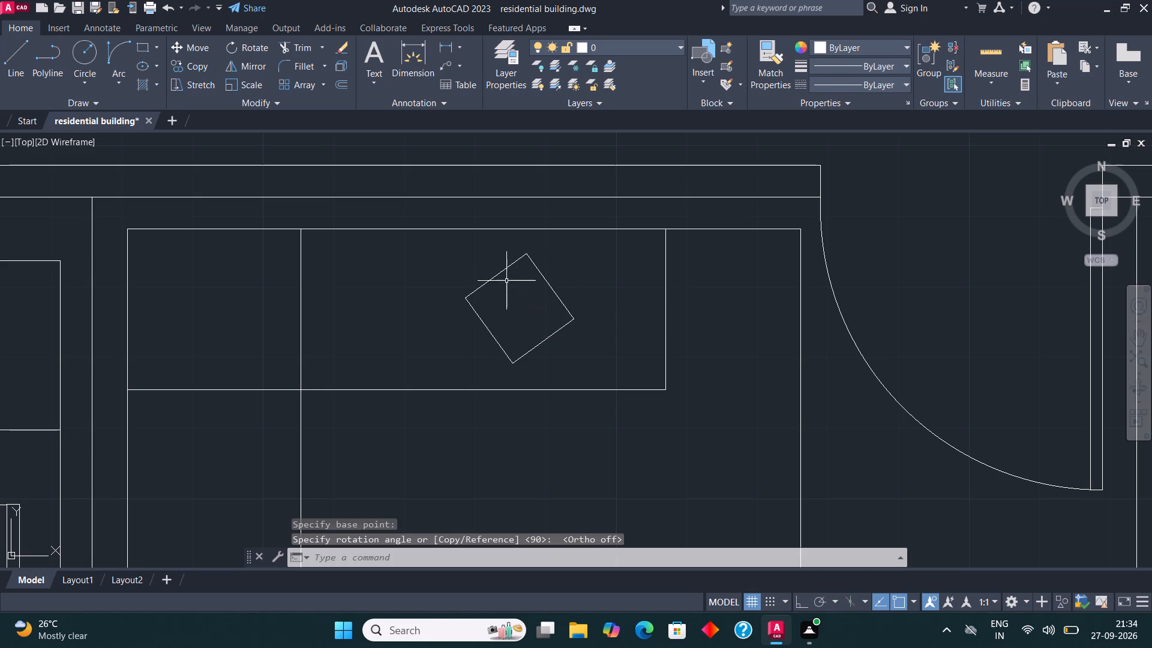
Copy the slanted cushion a short distance up and to the right so that the two cushions overlap.
{"action": "left_click", "coordinate": [502, 278]}
{"action": "left_click", "coordinate": [479, 262]}
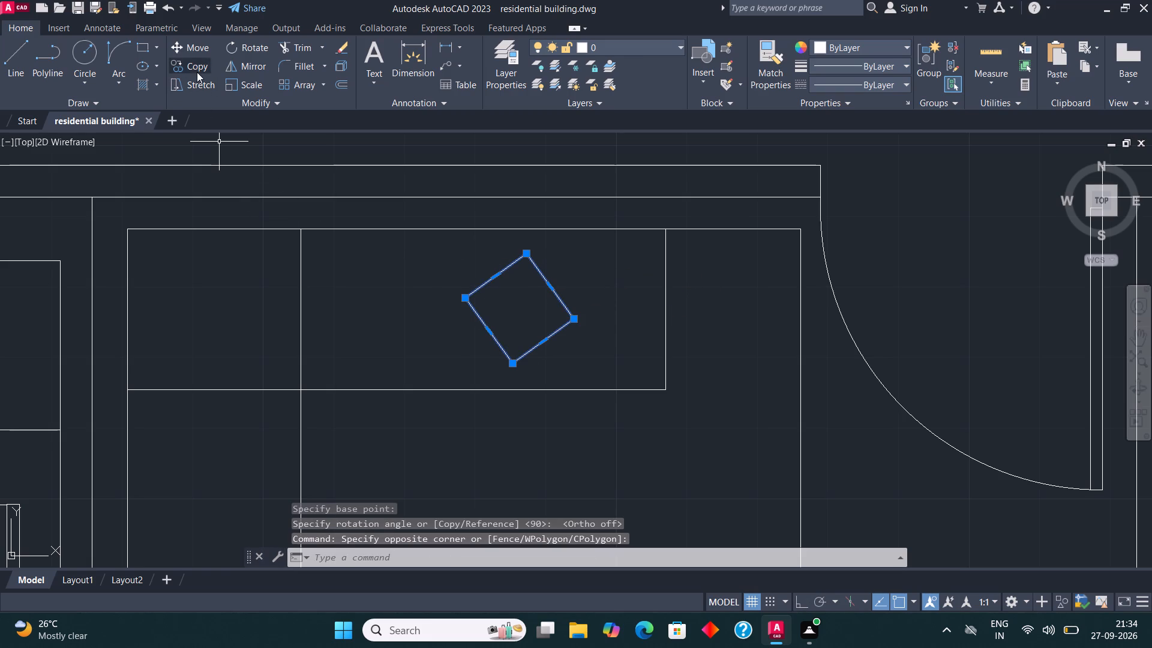
{"action": "left_click", "coordinate": [196, 70]}
{"action": "left_click", "coordinate": [500, 299]}
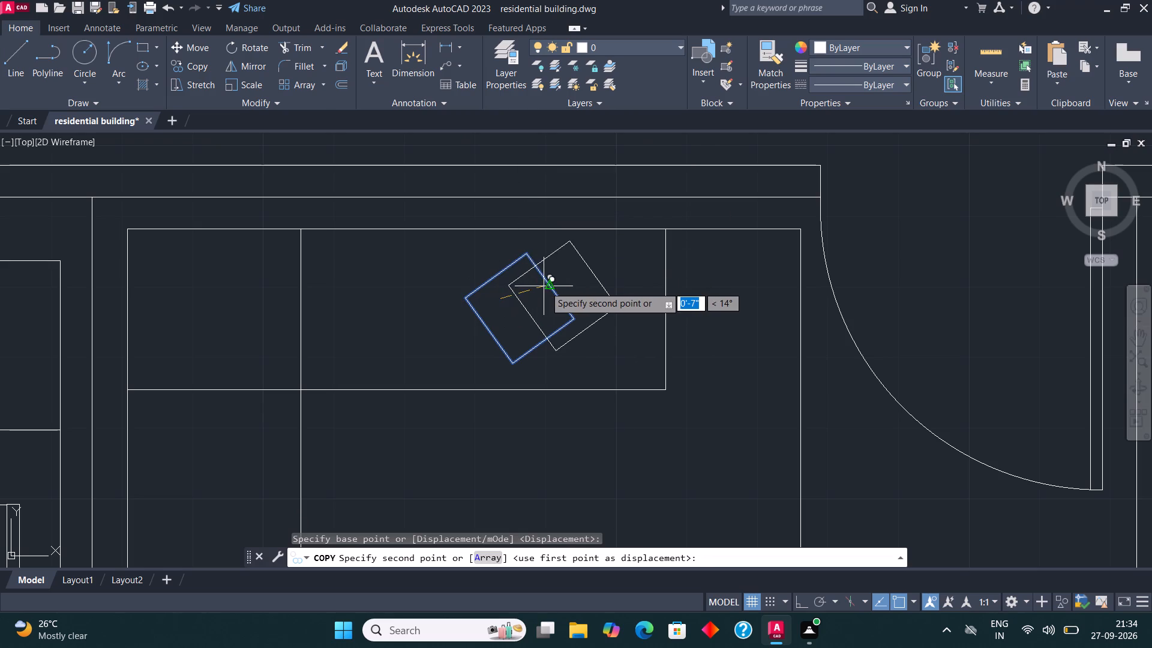
{"action": "left_click", "coordinate": [556, 287]}
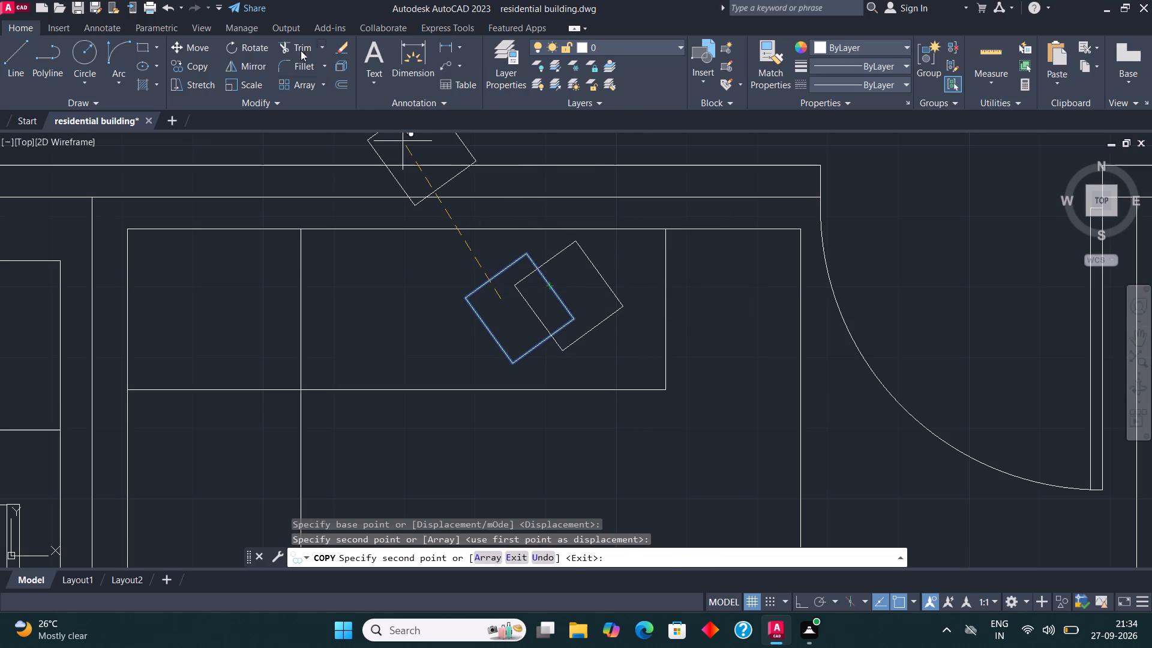
Trim the copied cushion's lines that lie inside the original cushion.
{"action": "left_click", "coordinate": [304, 44]}
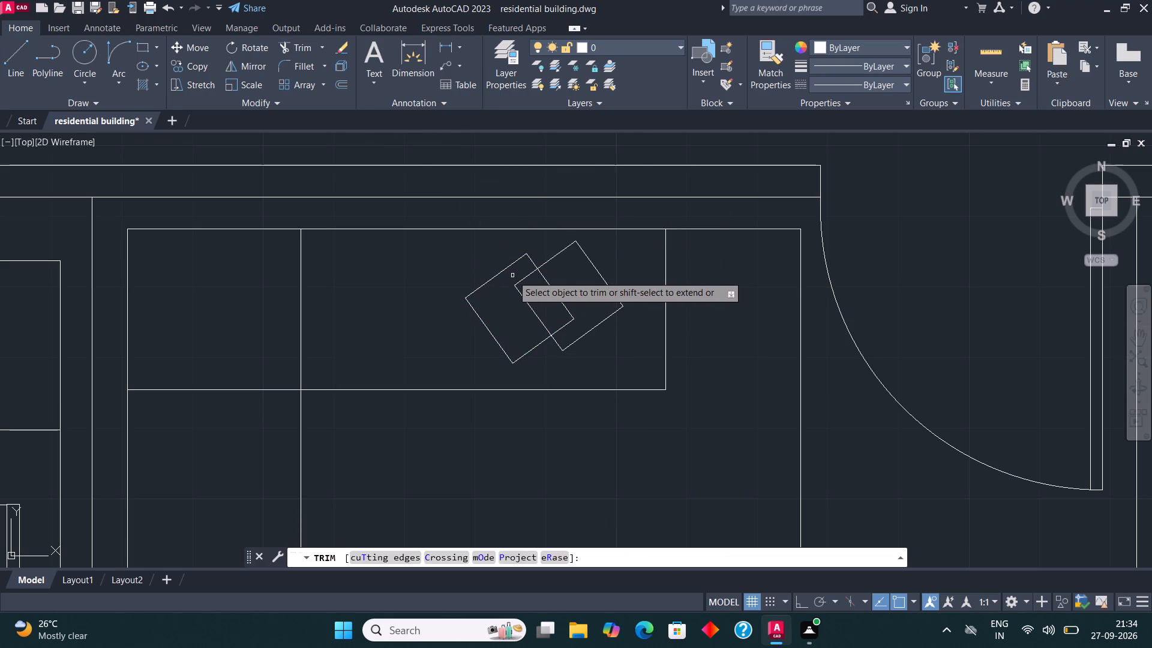
{"action": "left_click", "coordinate": [512, 275]}
{"action": "left_click", "coordinate": [529, 308]}
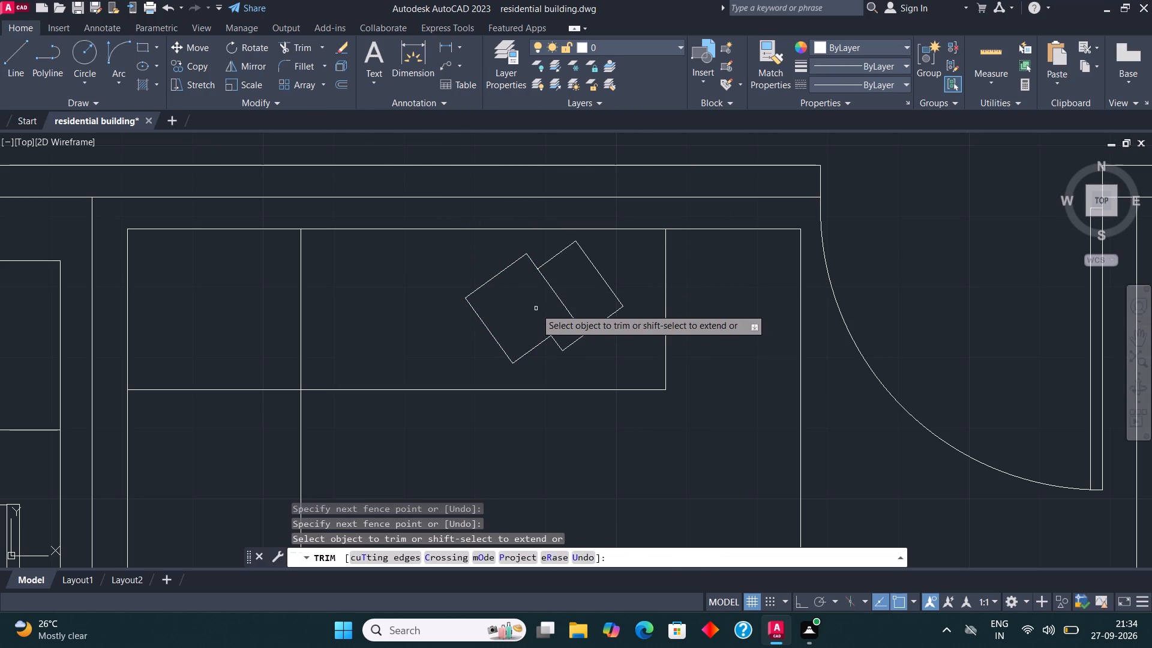
{"action": "key", "text": "Escape"}
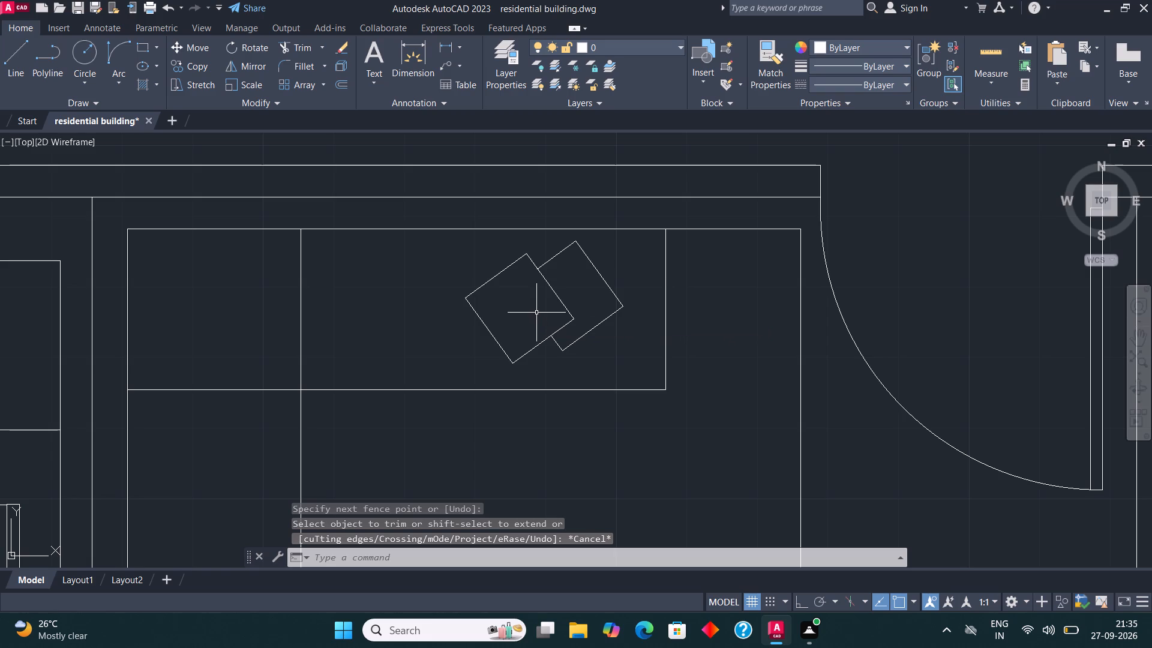
Copy the overlapping cushion pair from the sofa's upper arm to the middle of its left arm.
{"action": "left_click", "coordinate": [605, 358]}
{"action": "left_click", "coordinate": [482, 299]}
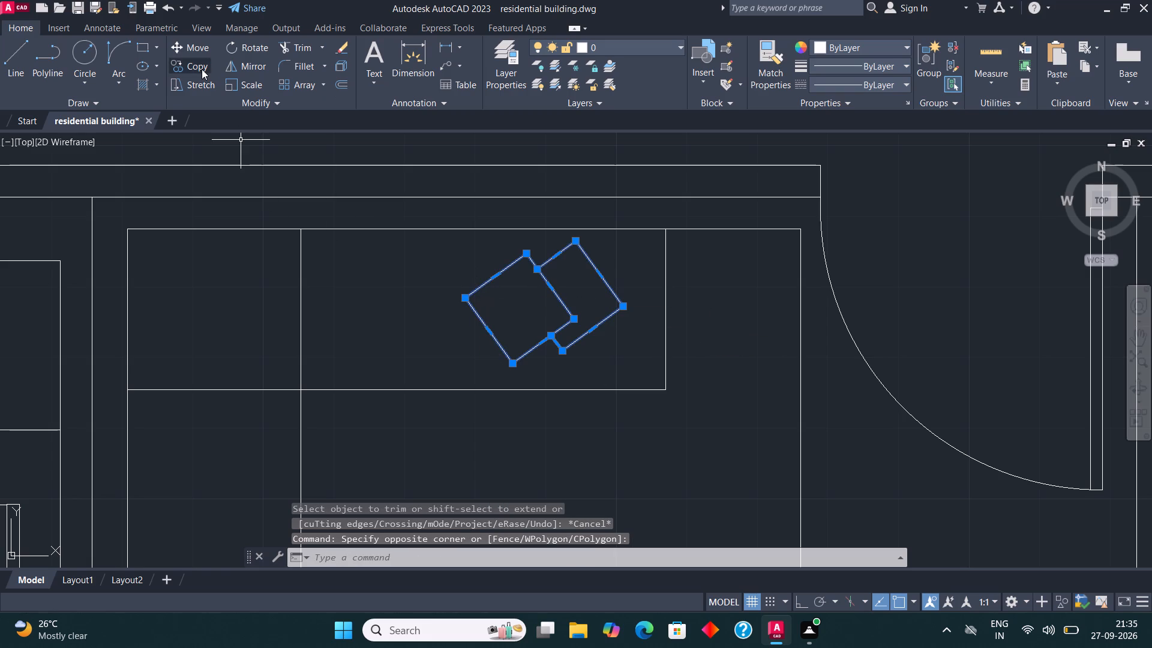
{"action": "left_click", "coordinate": [202, 69]}
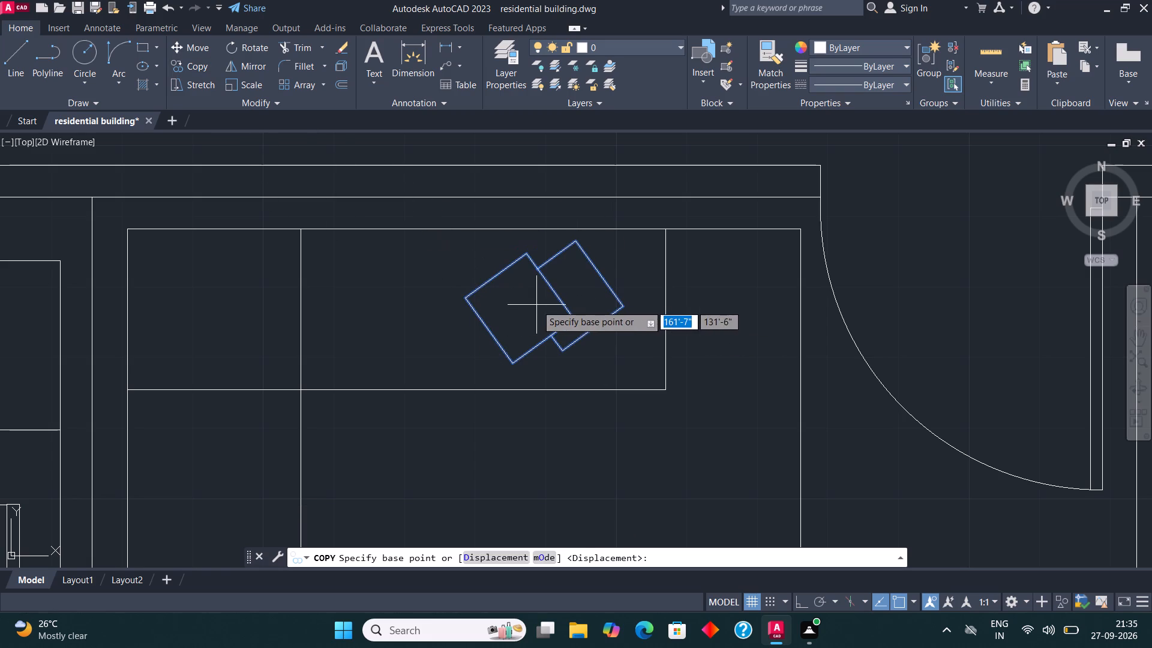
{"action": "left_click", "coordinate": [538, 305]}
{"action": "scroll", "coordinate": [552, 296], "scroll_direction": "down", "scroll_amount": 3}
{"action": "scroll", "coordinate": [468, 383], "scroll_direction": "up", "scroll_amount": 1}
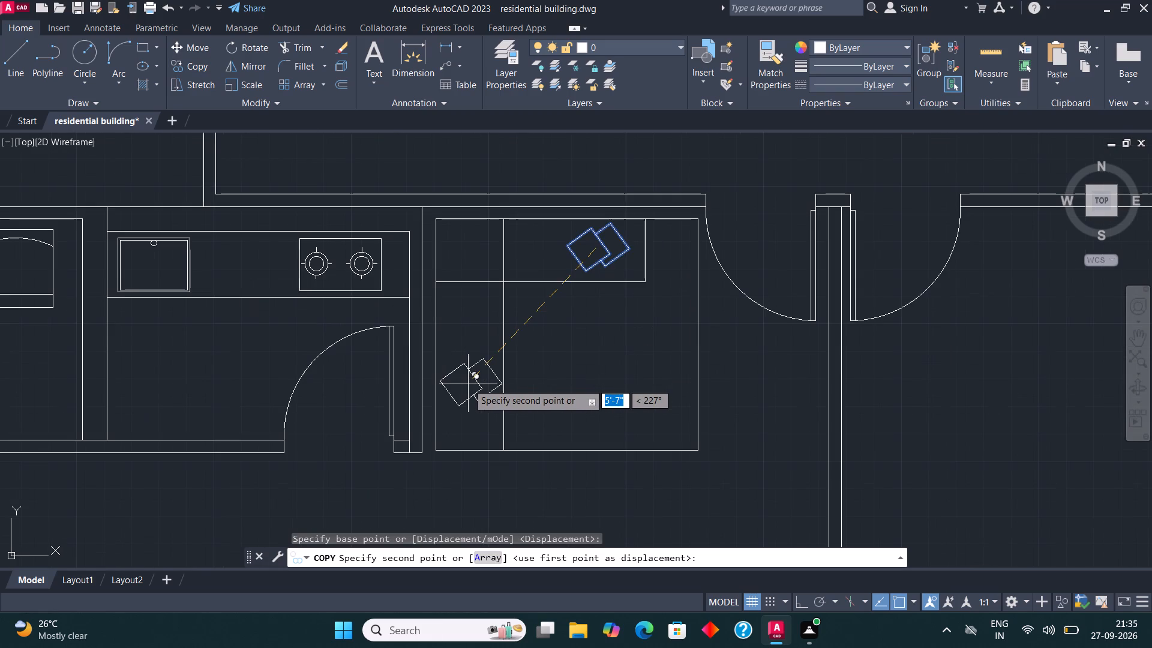
{"action": "scroll", "coordinate": [467, 383], "scroll_direction": "up", "scroll_amount": 1}
{"action": "left_click", "coordinate": [464, 322]}
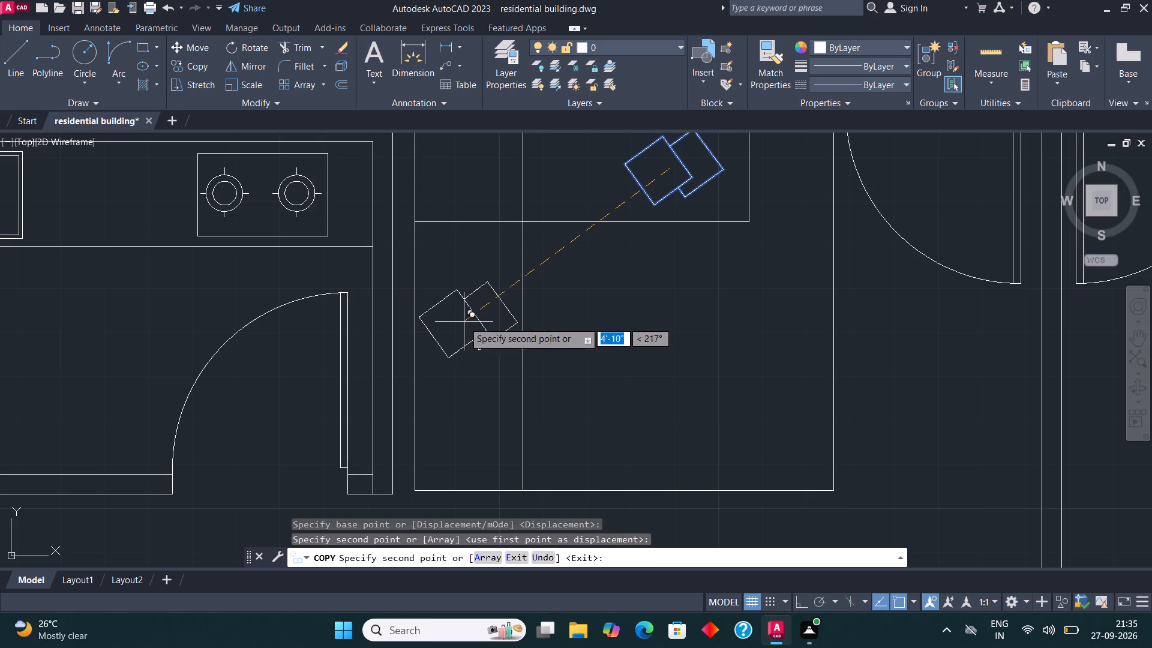
{"action": "key", "text": "Escape"}
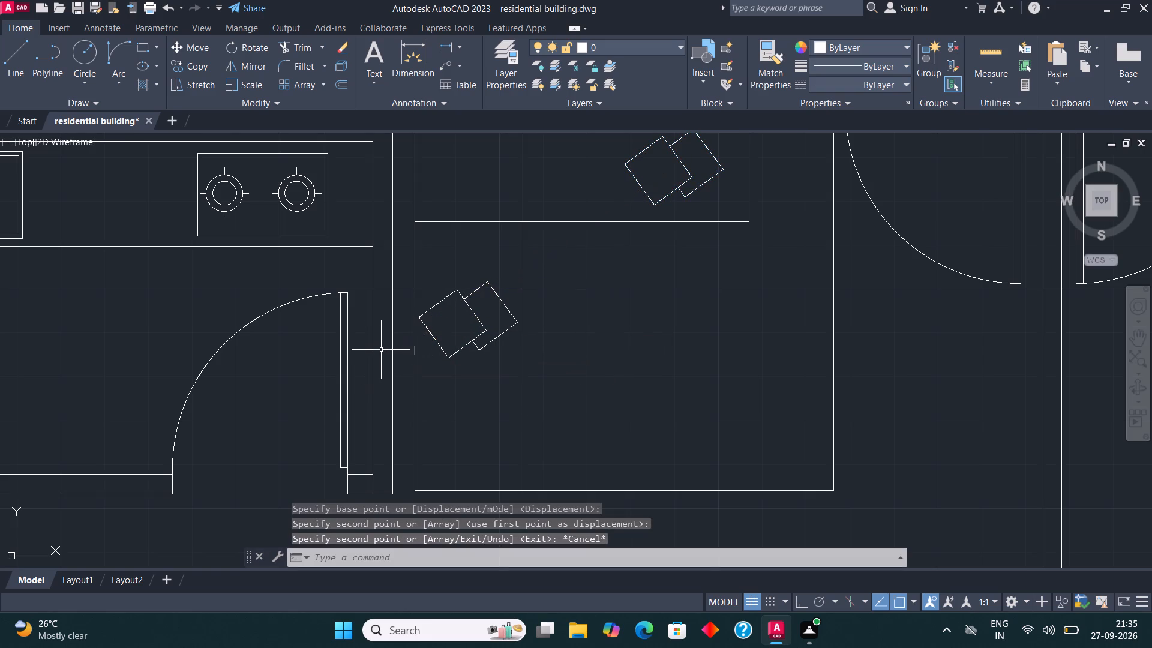
Draw a freehand upright rectangle as a centre table in the open area inside the L-shaped sofa.
{"action": "scroll", "coordinate": [419, 248], "scroll_direction": "down", "scroll_amount": 1}
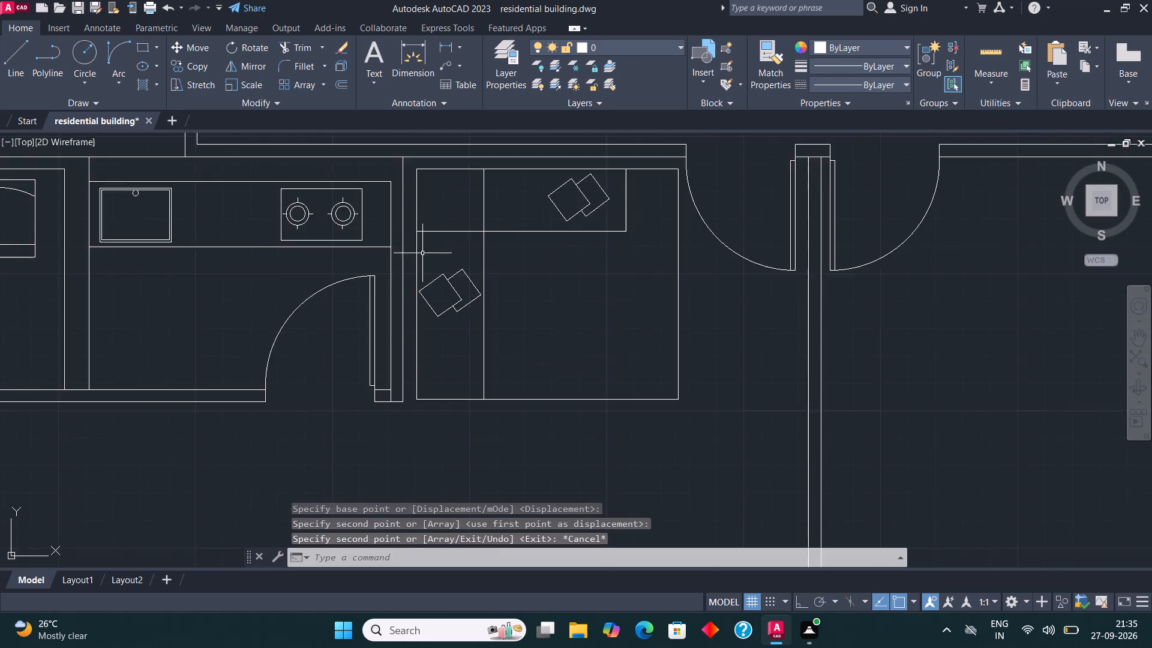
{"action": "scroll", "coordinate": [430, 260], "scroll_direction": "down", "scroll_amount": 1}
{"action": "scroll", "coordinate": [557, 295], "scroll_direction": "up", "scroll_amount": 1}
{"action": "left_click", "coordinate": [138, 47]}
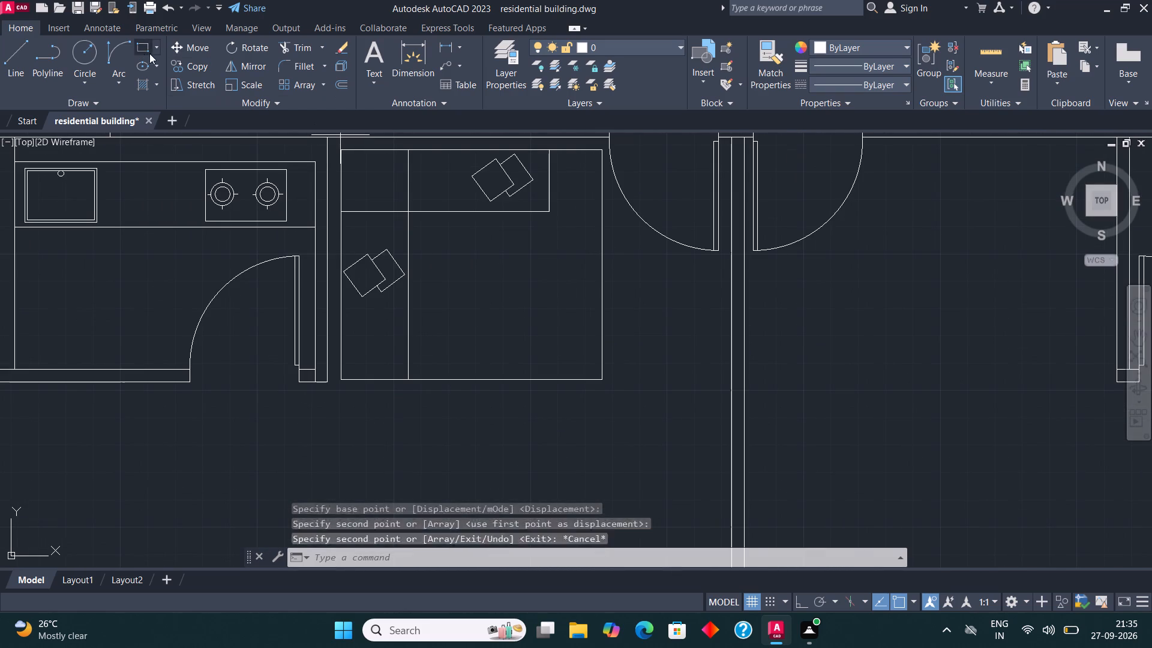
{"action": "scroll", "coordinate": [443, 203], "scroll_direction": "up", "scroll_amount": 1}
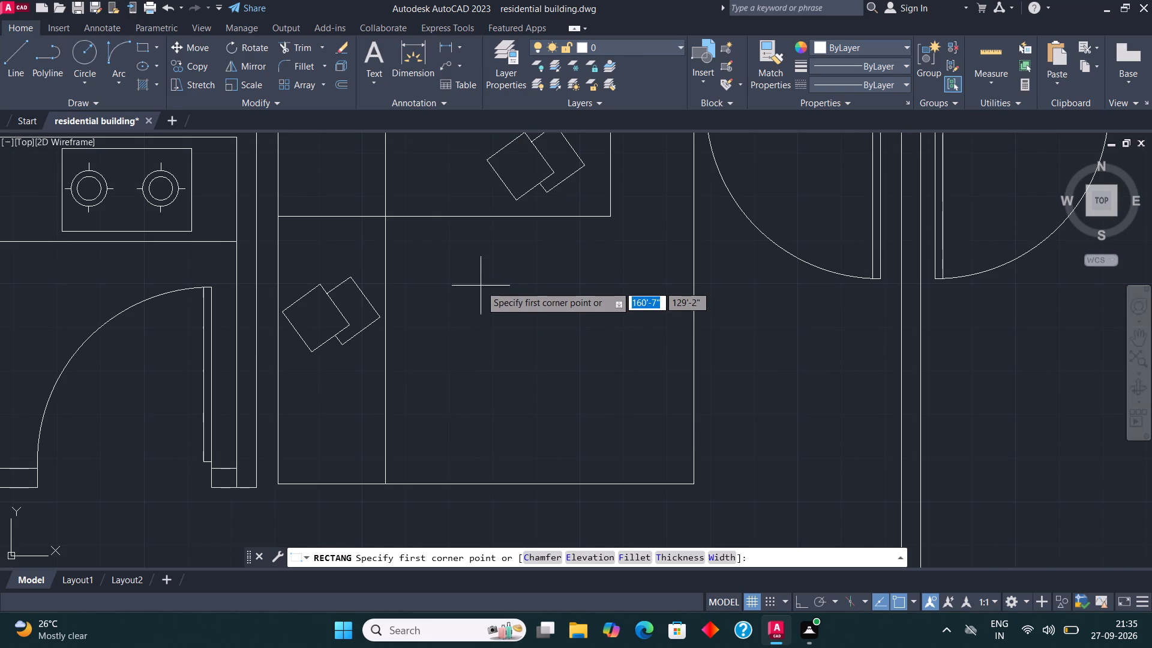
{"action": "left_click", "coordinate": [481, 280]}
{"action": "left_click", "coordinate": [559, 383]}
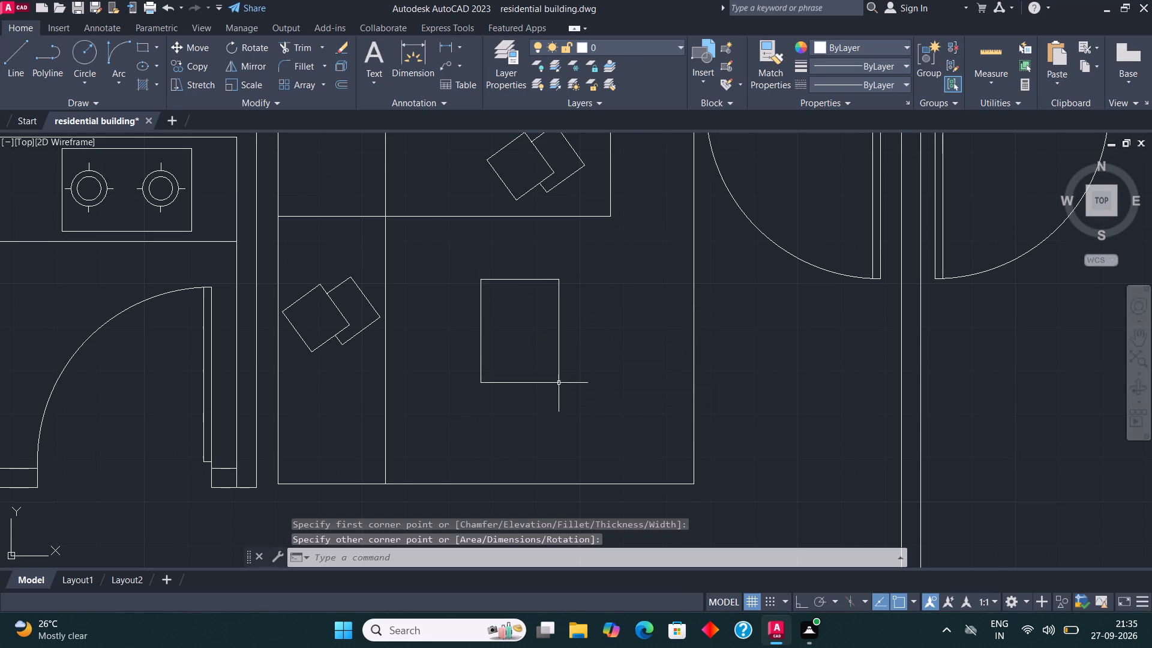
Draw a chair seat rectangle about 1'-7" by 1'-5" below the centre table, straddling the large rectangle's bottom edge.
{"action": "scroll", "coordinate": [575, 310], "scroll_direction": "down", "scroll_amount": 2}
{"action": "scroll", "coordinate": [563, 368], "scroll_direction": "up", "scroll_amount": 2}
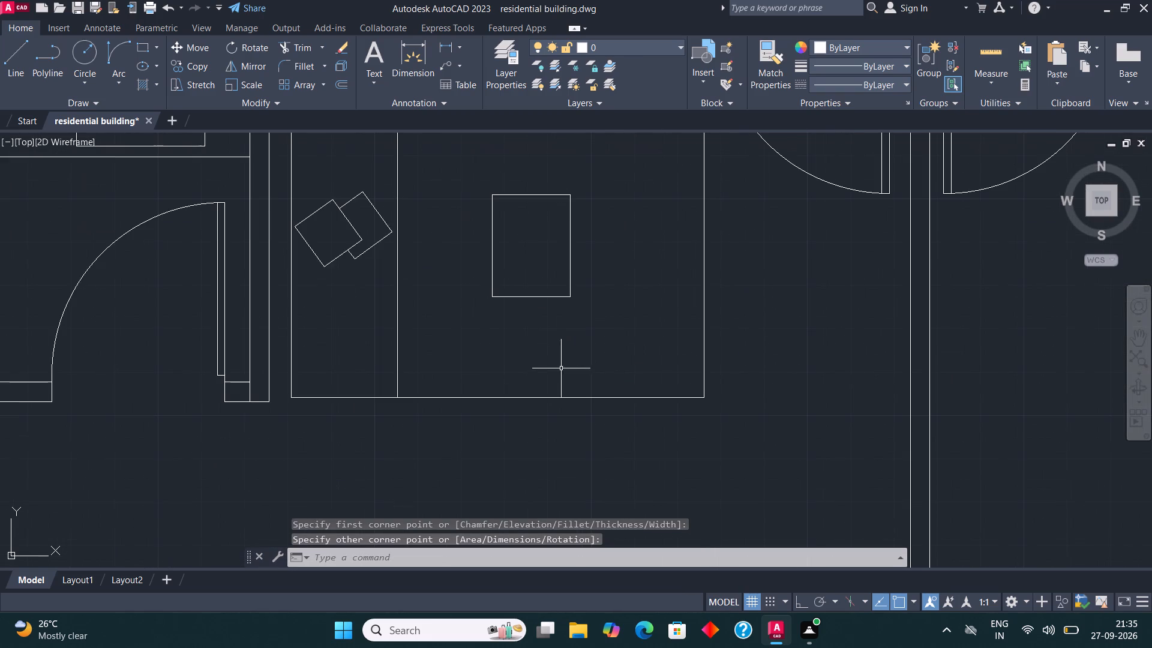
{"action": "left_click", "coordinate": [142, 47]}
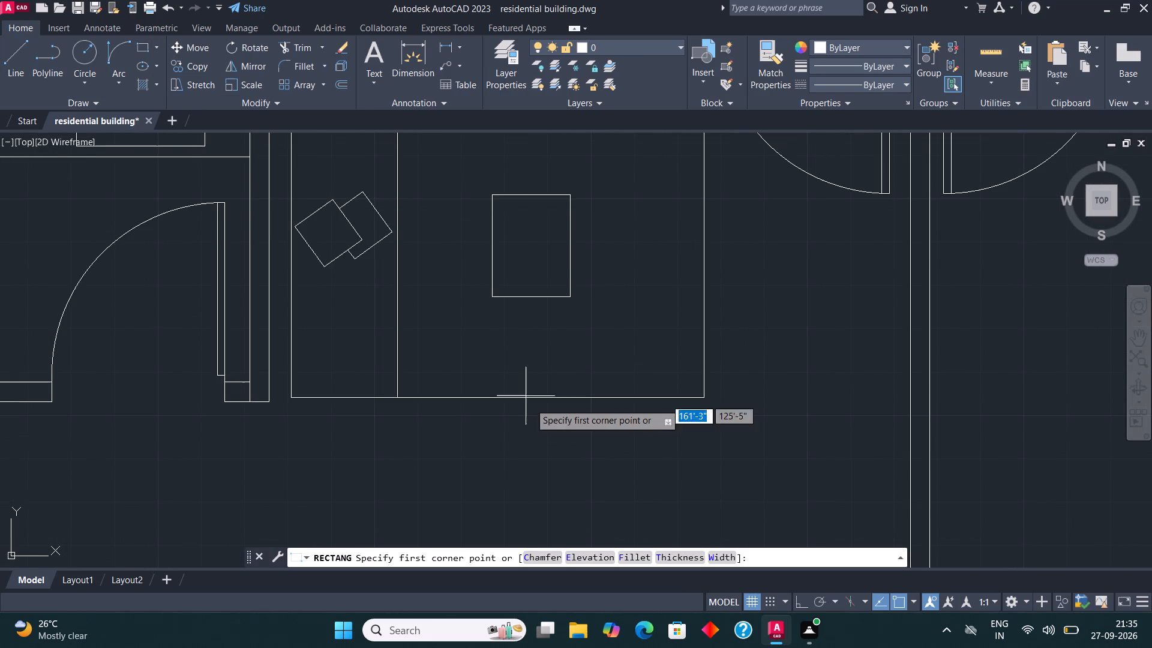
{"action": "left_click", "coordinate": [446, 377]}
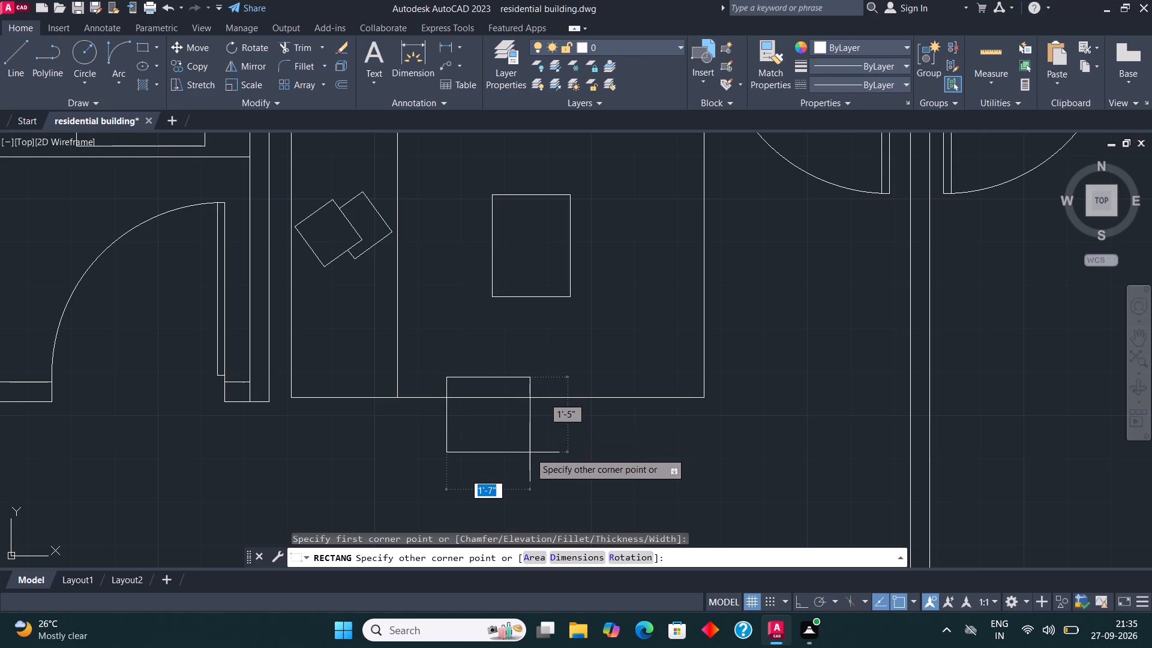
{"action": "left_click", "coordinate": [529, 454]}
Draw a line outline about 2'-0" wide around the seat's left, bottom and right sides as arms and backrest, squaring the right side with Ortho on.
{"action": "scroll", "coordinate": [521, 469], "scroll_direction": "up", "scroll_amount": 1}
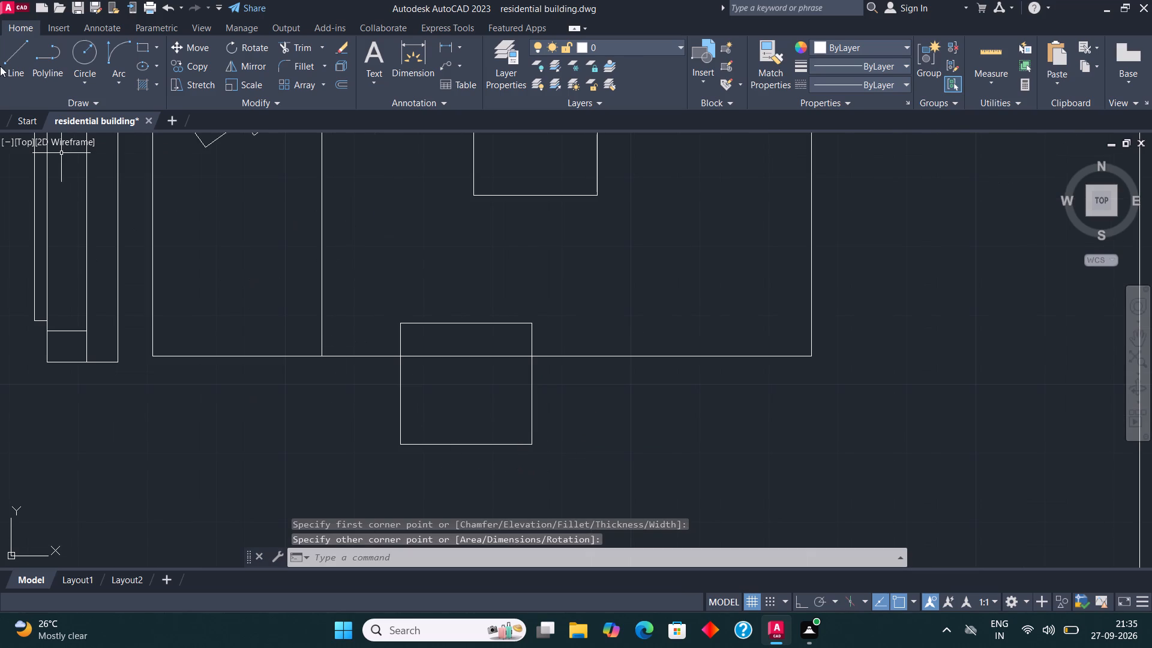
{"action": "left_click", "coordinate": [14, 55]}
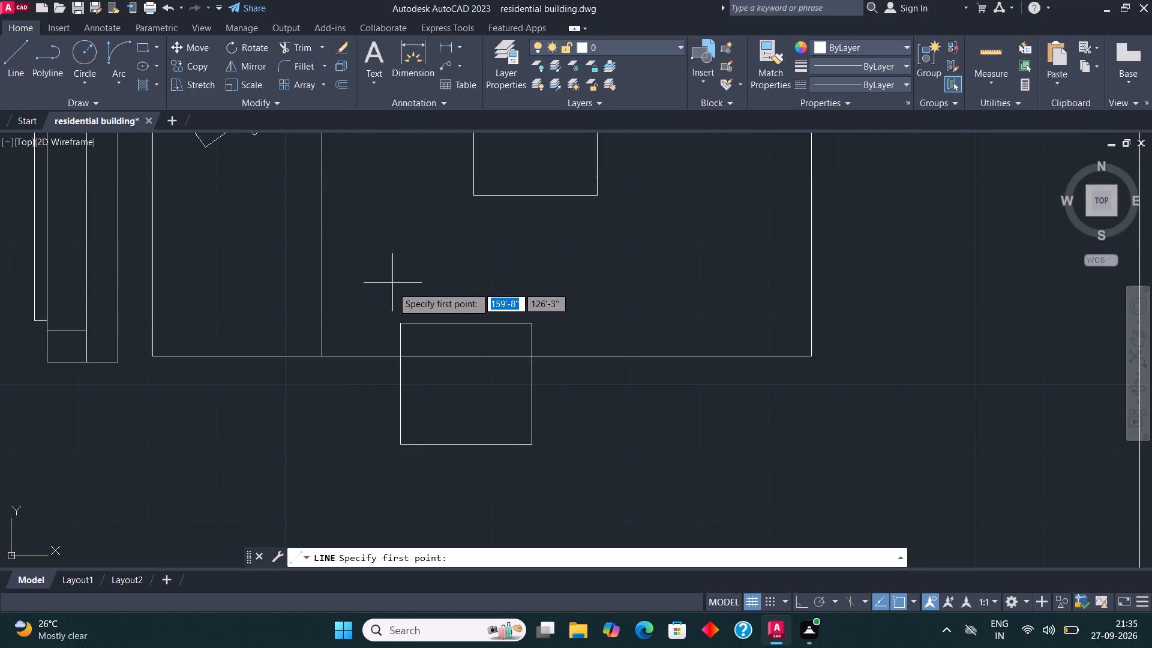
{"action": "left_click", "coordinate": [397, 320]}
{"action": "left_click", "coordinate": [383, 321]}
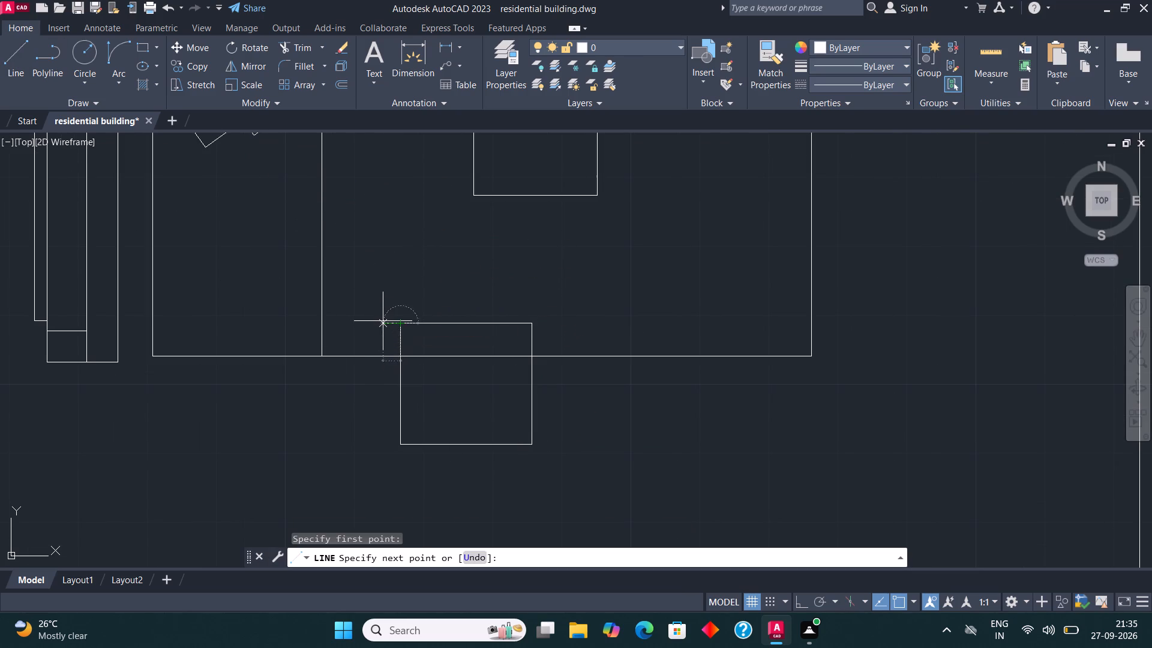
{"action": "left_click", "coordinate": [388, 458]}
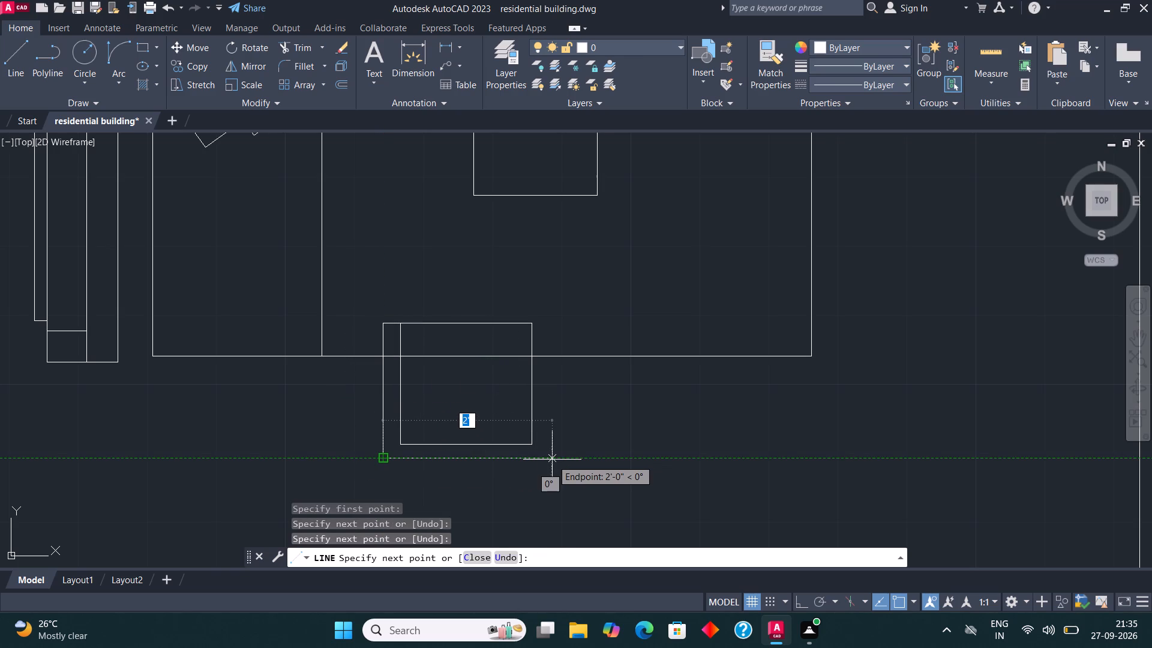
{"action": "left_click", "coordinate": [549, 458]}
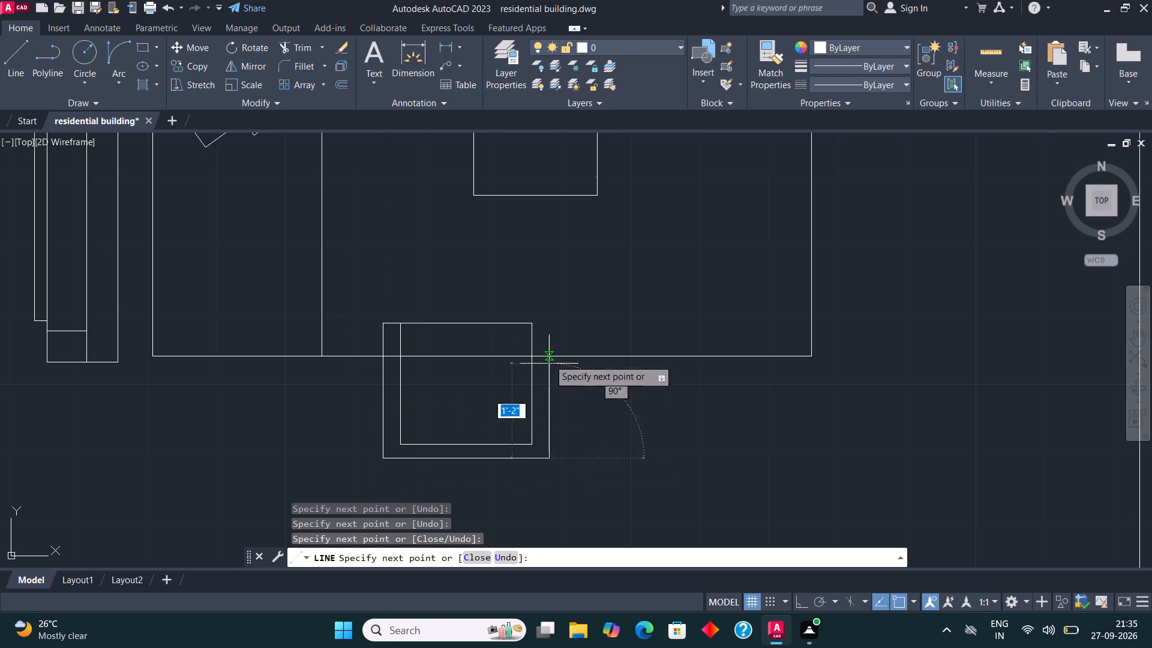
{"action": "left_click", "coordinate": [547, 320]}
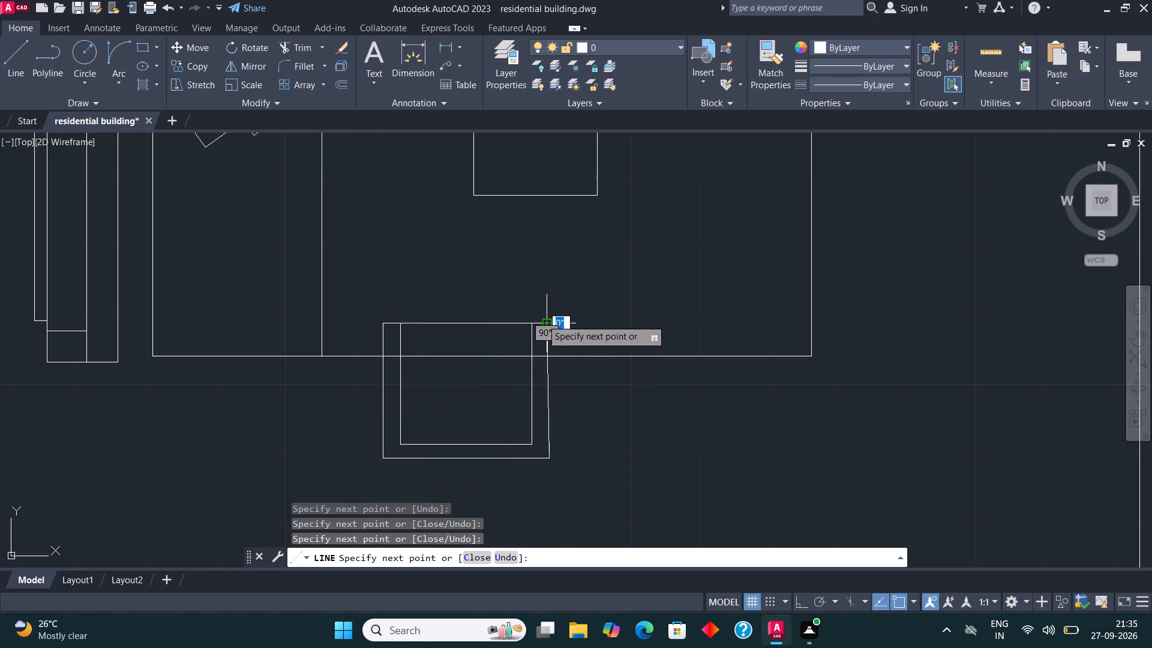
{"action": "left_click", "coordinate": [519, 320]}
{"action": "key", "text": "ctrl+z"}
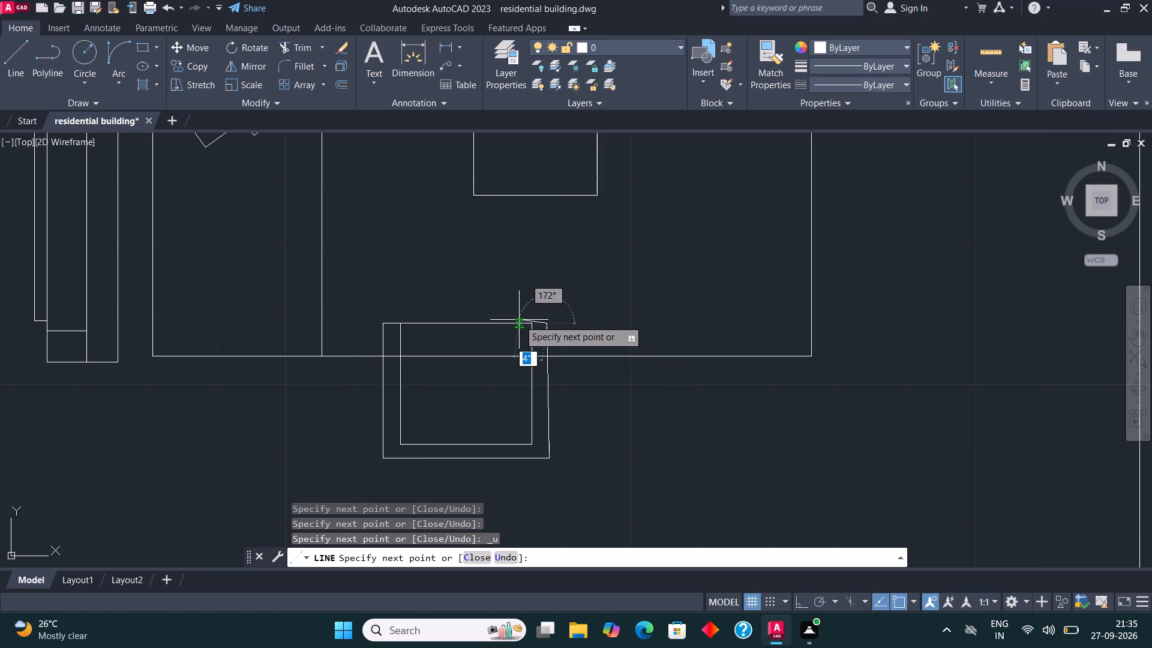
{"action": "key", "text": "ctrl+z"}
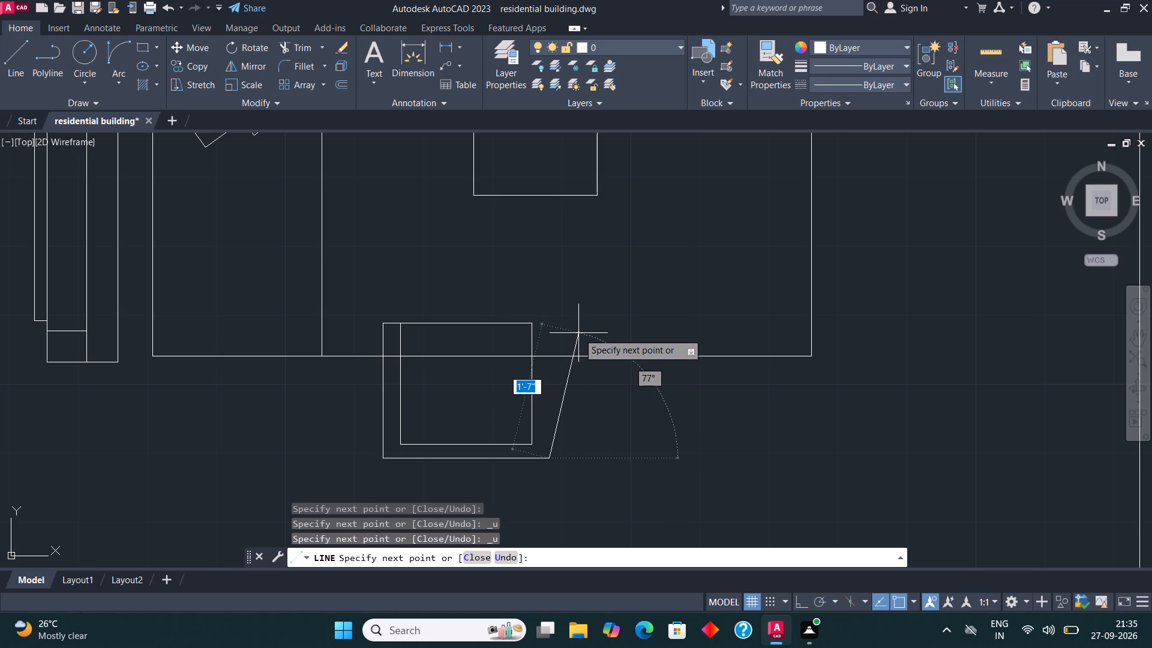
{"action": "key", "text": "F8"}
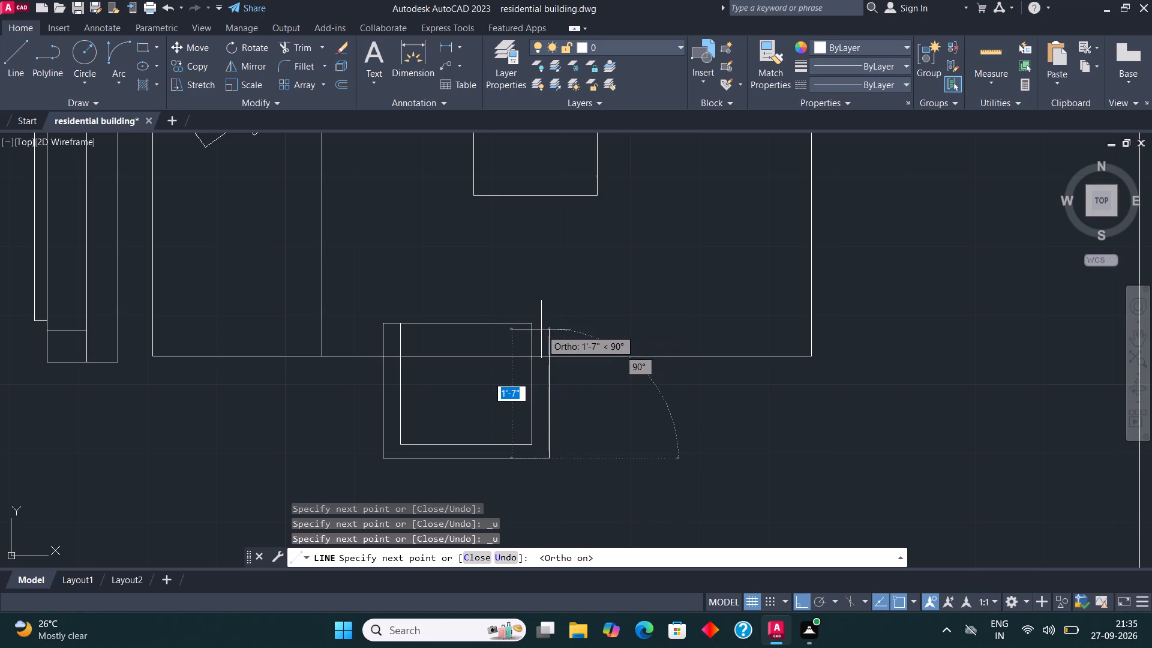
{"action": "left_click", "coordinate": [546, 322]}
{"action": "left_click", "coordinate": [514, 326]}
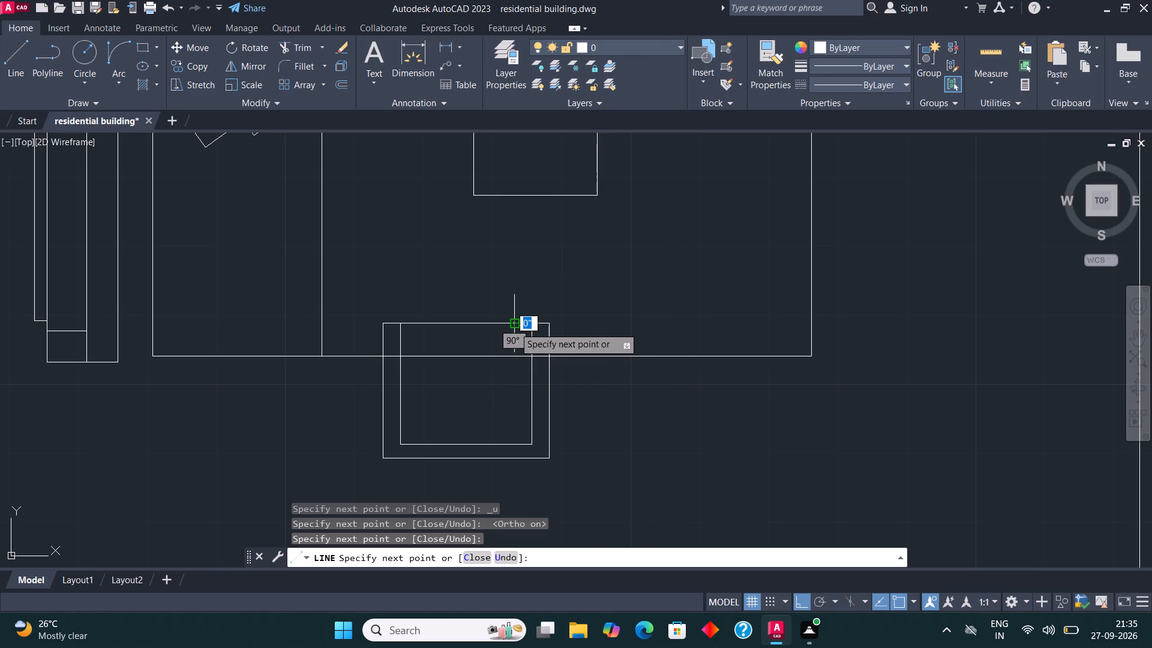
{"action": "key", "text": "Escape"}
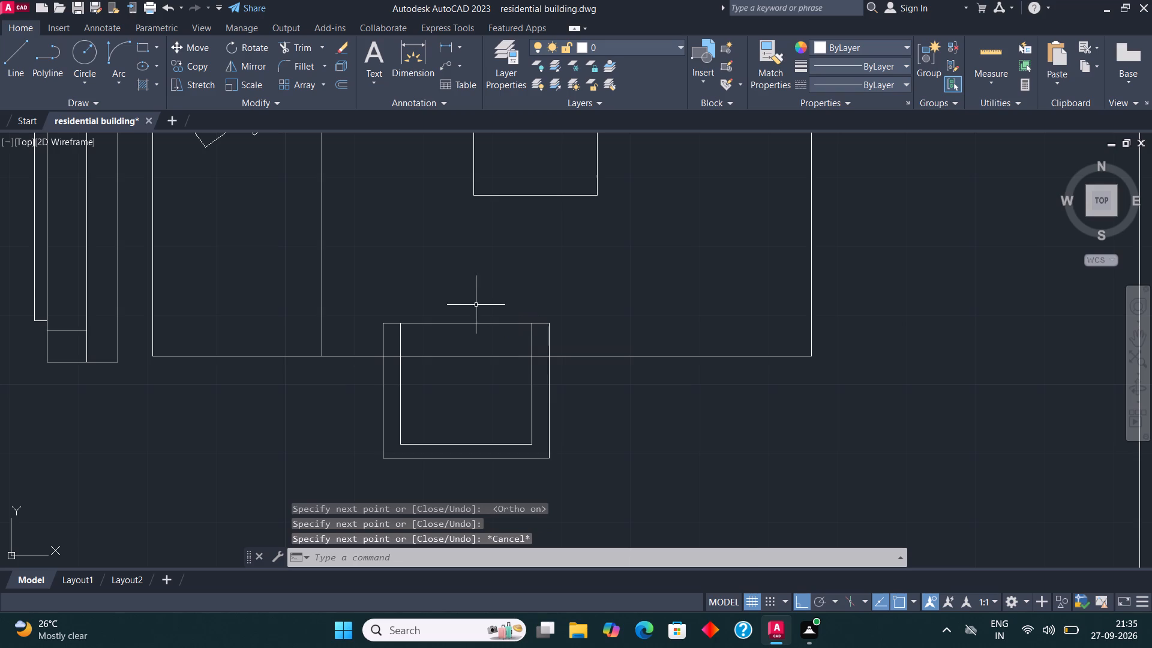
Draw a small, nearly square cushion rectangle against the seat's left edge, near its lower-left corner.
{"action": "scroll", "coordinate": [486, 320], "scroll_direction": "down", "scroll_amount": 2}
{"action": "scroll", "coordinate": [483, 352], "scroll_direction": "up", "scroll_amount": 1}
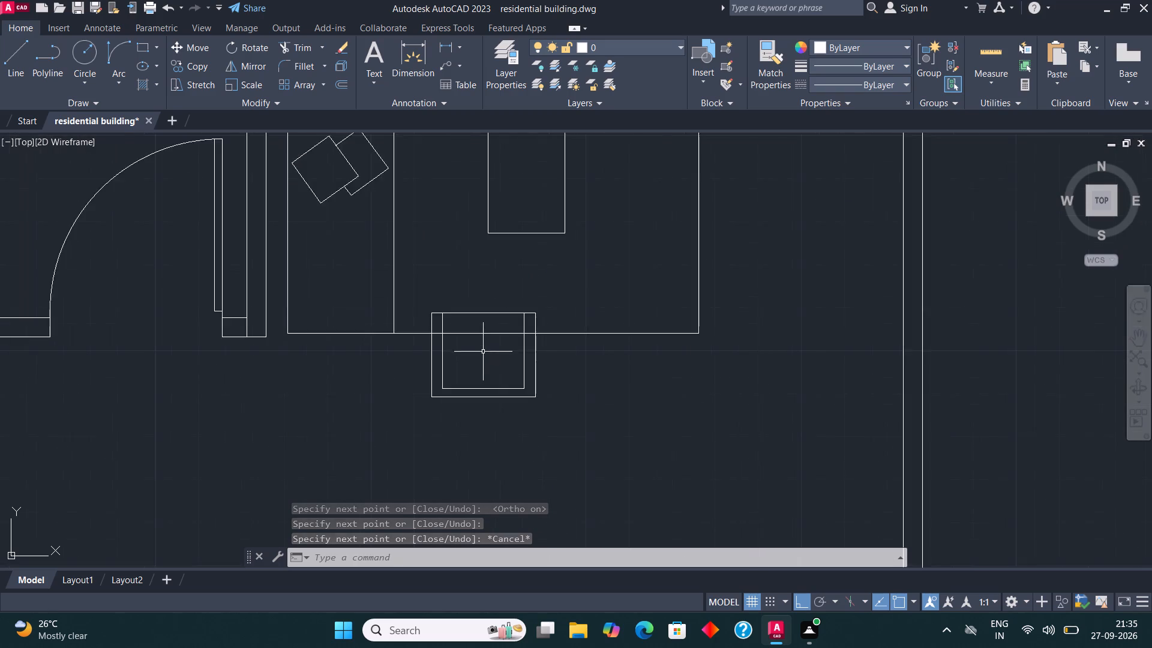
{"action": "scroll", "coordinate": [483, 352], "scroll_direction": "up", "scroll_amount": 1}
{"action": "scroll", "coordinate": [383, 363], "scroll_direction": "down", "scroll_amount": 1}
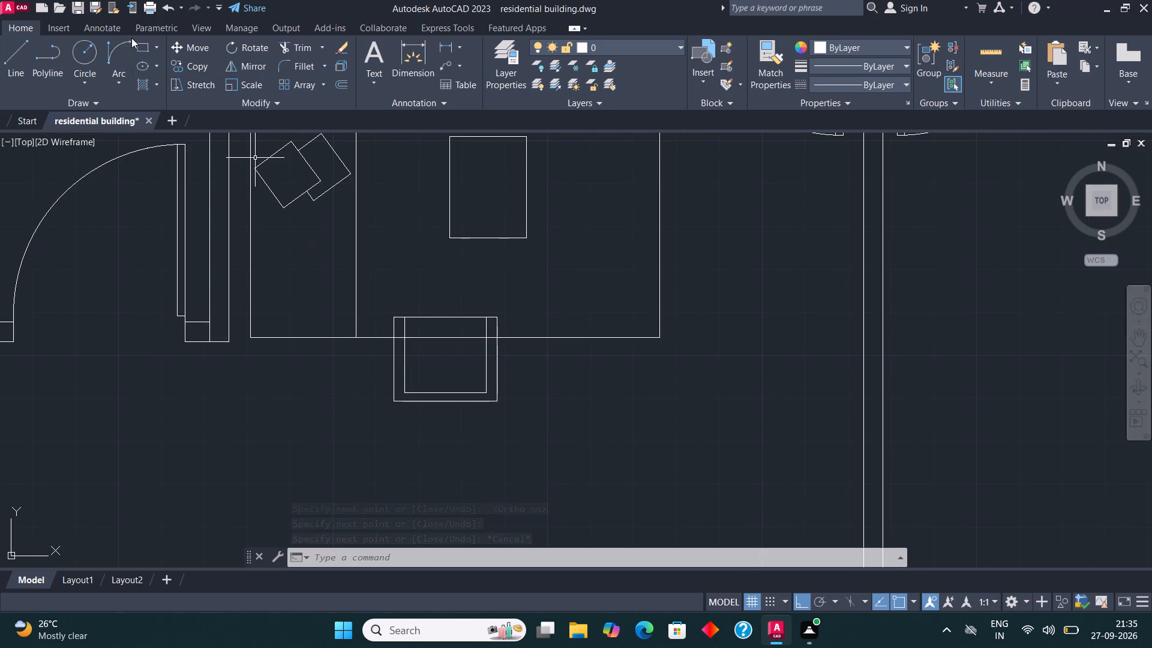
{"action": "left_click", "coordinate": [137, 43]}
{"action": "scroll", "coordinate": [416, 375], "scroll_direction": "up", "scroll_amount": 1}
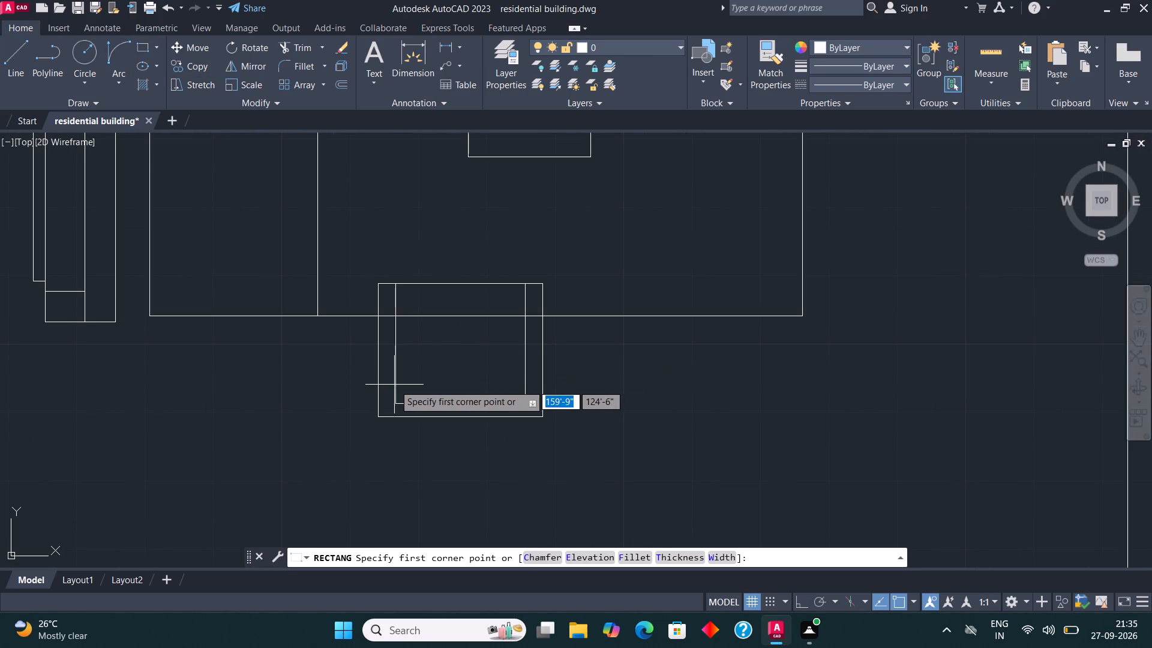
{"action": "left_click", "coordinate": [397, 364]}
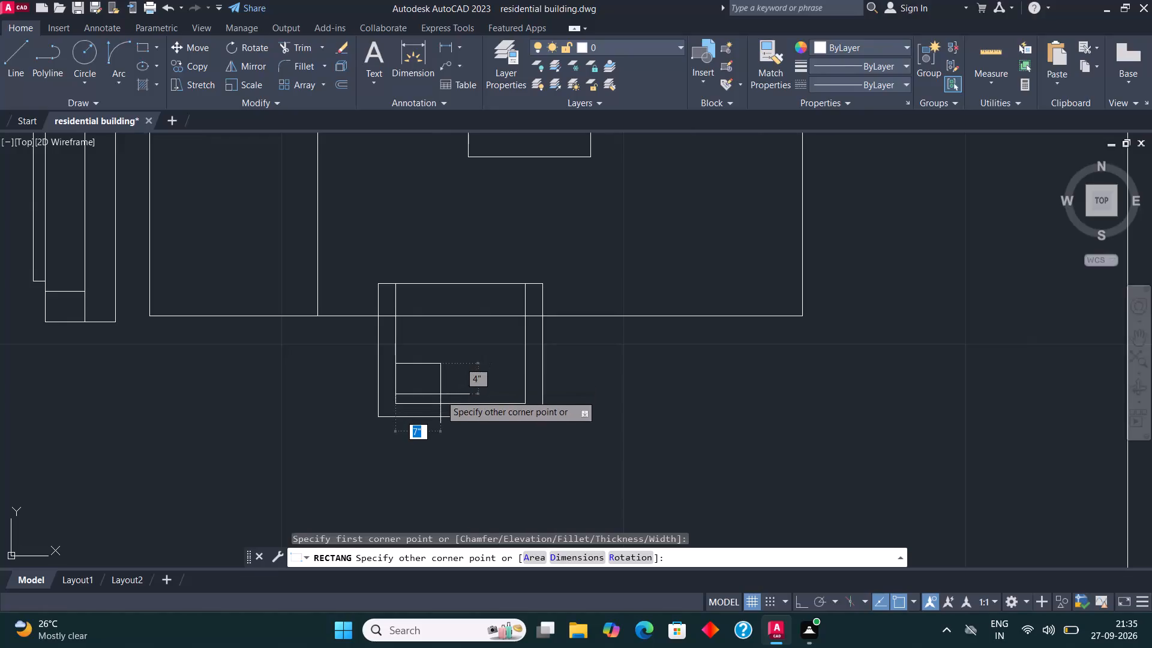
{"action": "left_click", "coordinate": [430, 395]}
Rotate the small chair cushion freehand about its centre into a diamond orientation, with Ortho off.
{"action": "left_click", "coordinate": [430, 388]}
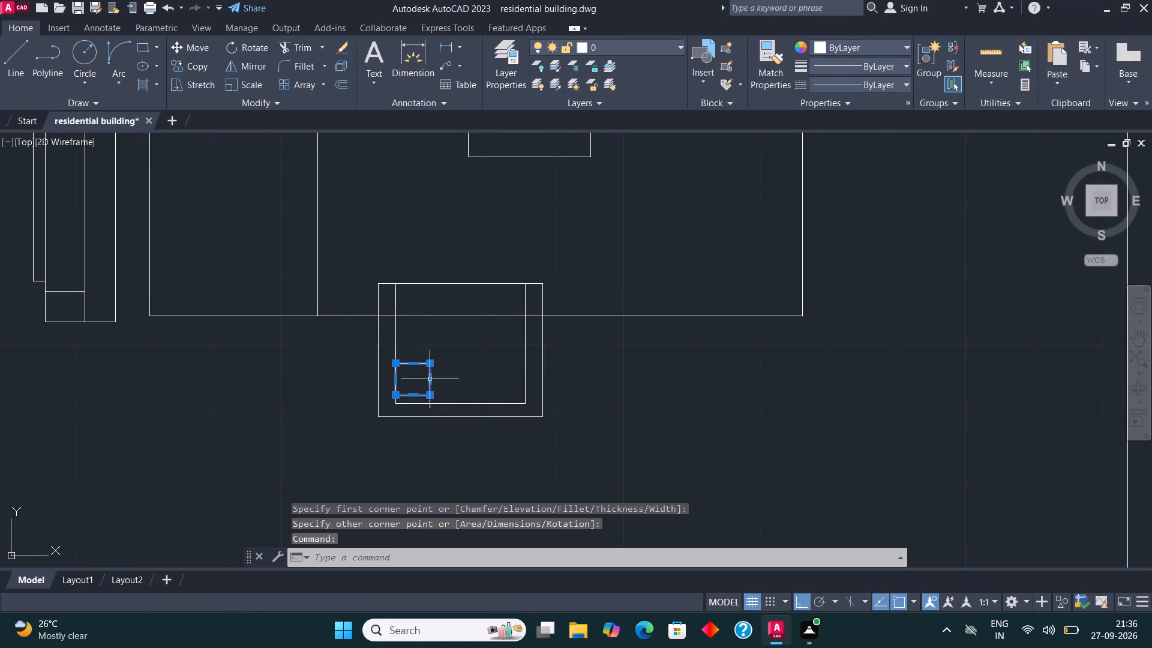
{"action": "left_click", "coordinate": [248, 45]}
{"action": "left_click", "coordinate": [412, 377]}
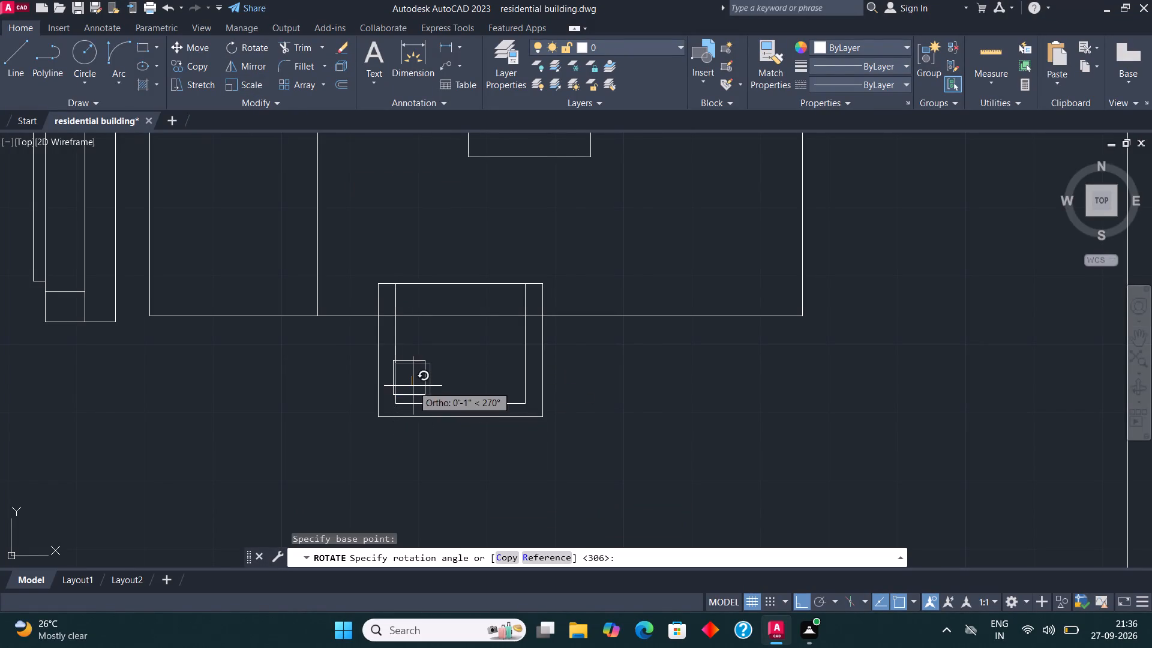
{"action": "key", "text": "F8"}
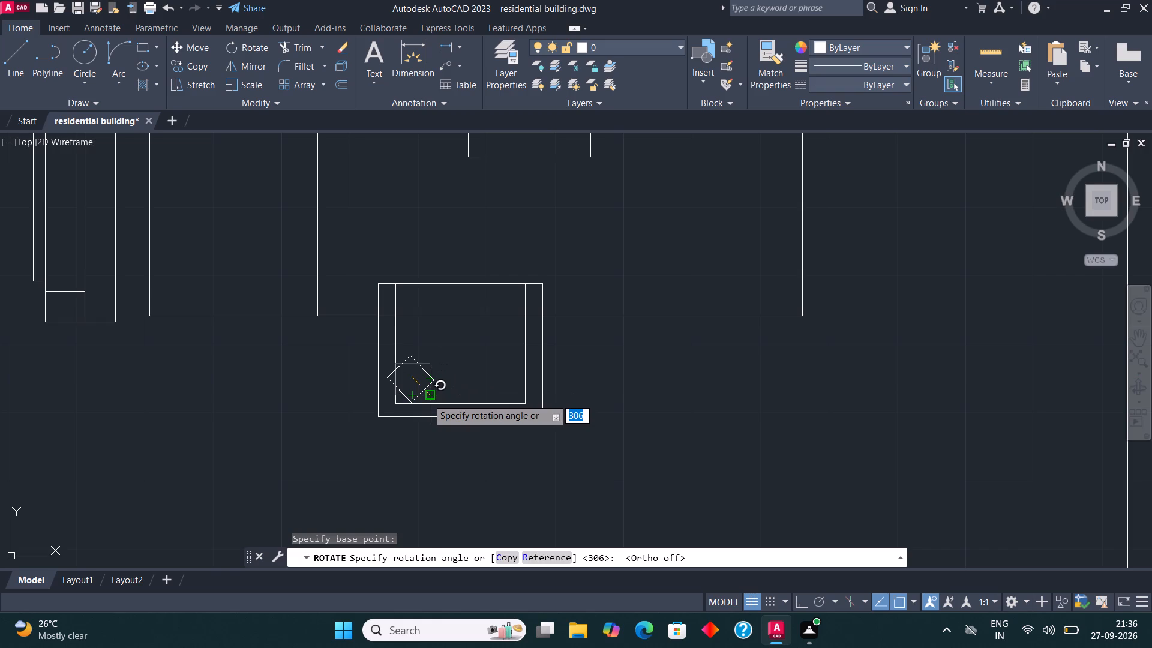
{"action": "left_click", "coordinate": [427, 398]}
Move the rotated chair cushion slightly to the right, further into the seat.
{"action": "scroll", "coordinate": [426, 395], "scroll_direction": "up", "scroll_amount": 2}
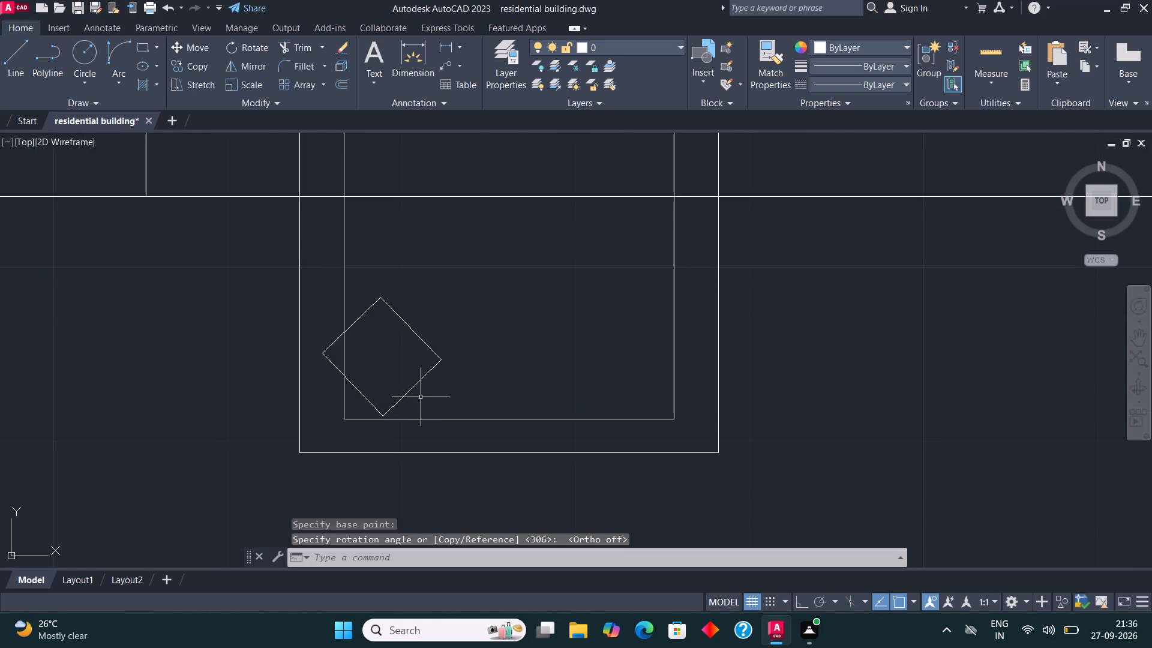
{"action": "left_click", "coordinate": [416, 392]}
{"action": "left_click", "coordinate": [406, 380]}
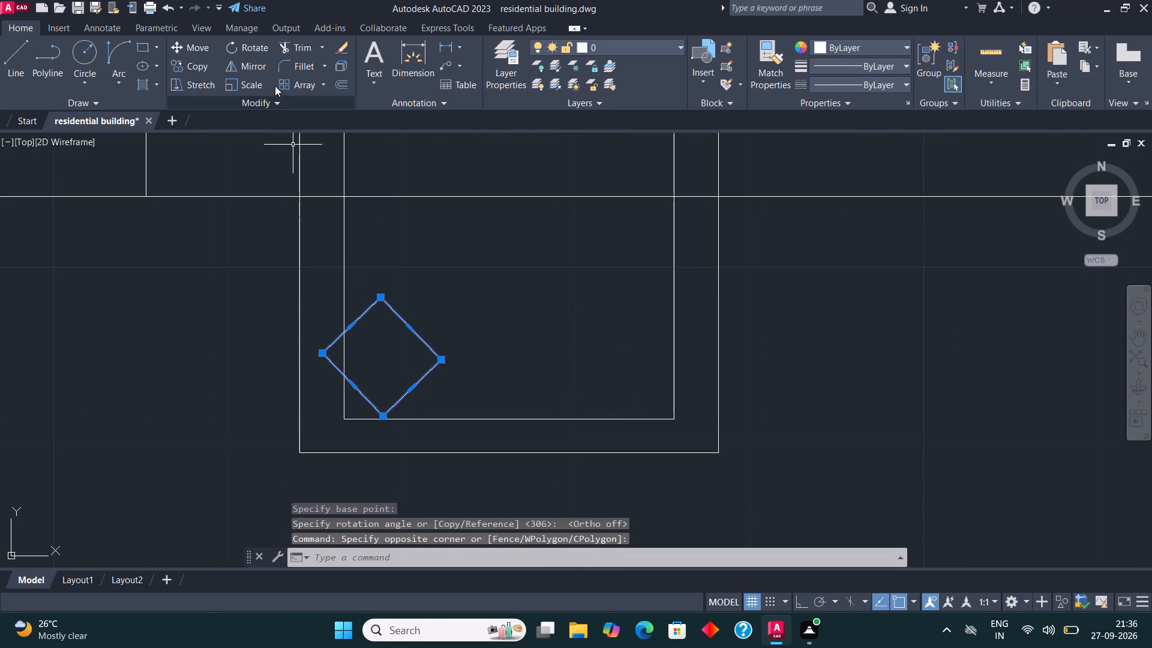
{"action": "left_click", "coordinate": [194, 50]}
{"action": "left_click", "coordinate": [391, 365]}
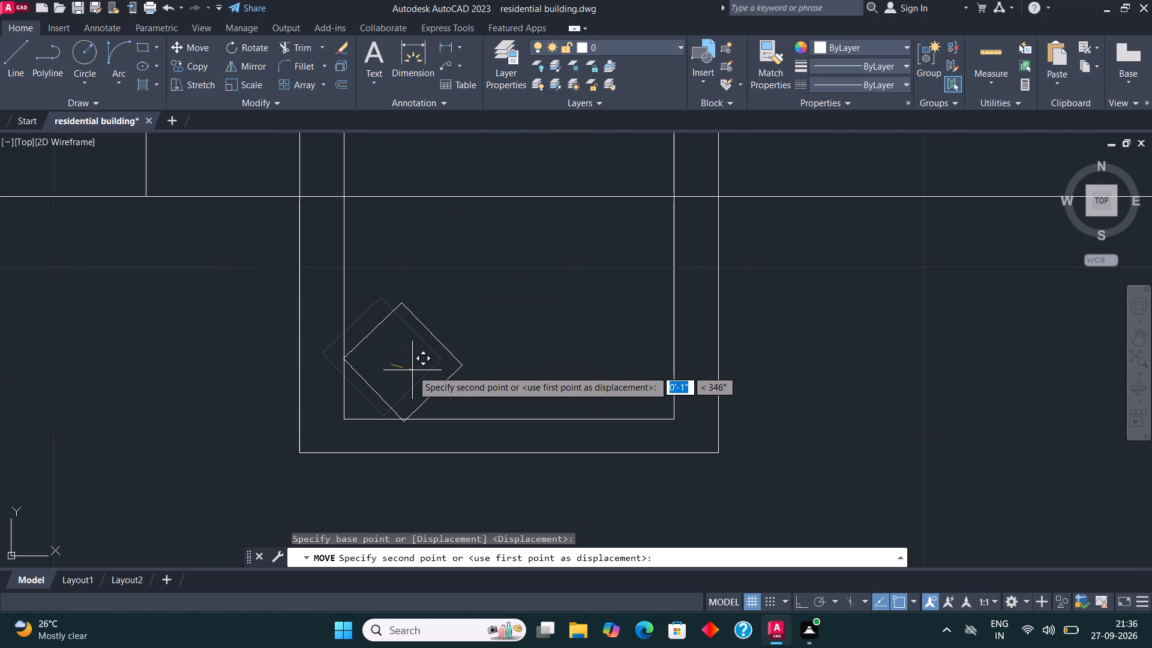
{"action": "left_click", "coordinate": [404, 367]}
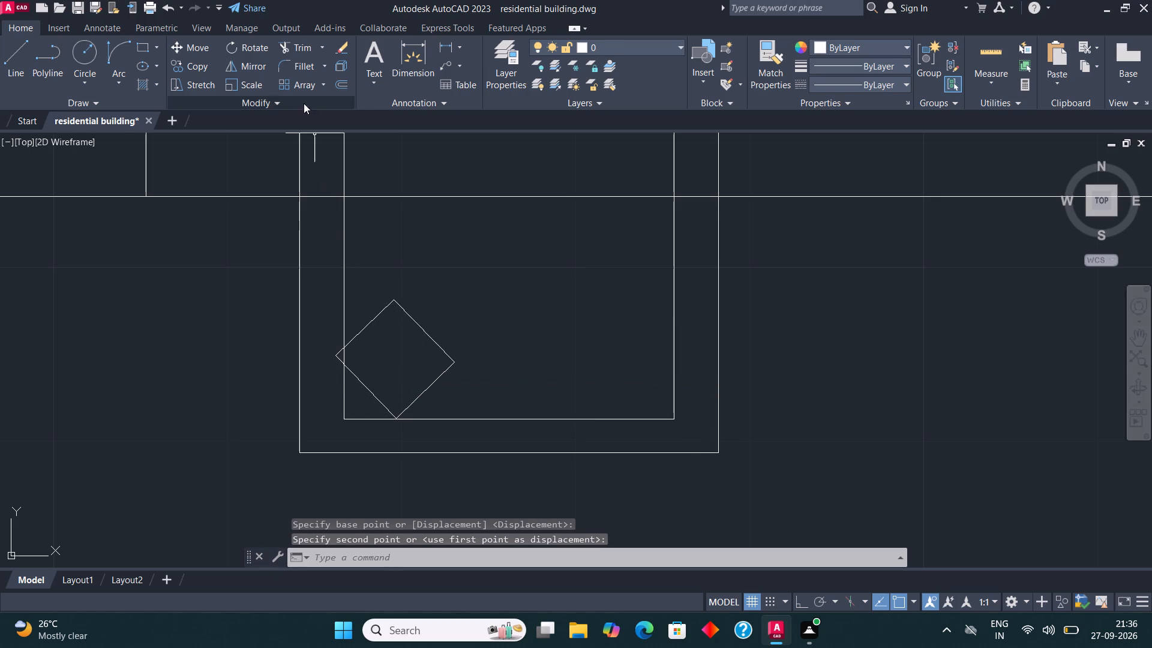
Trim away the corner of the diamond cushion that pokes past the chair seat's left edge.
{"action": "left_click", "coordinate": [292, 53]}
{"action": "left_click", "coordinate": [335, 352]}
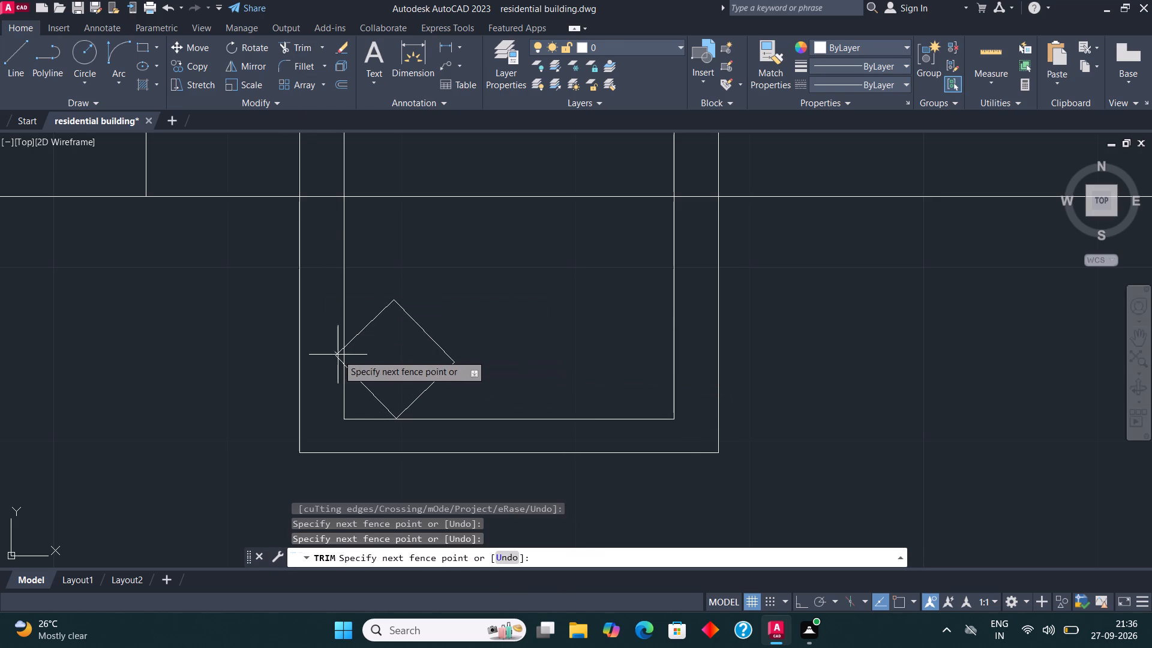
{"action": "left_click", "coordinate": [339, 357]}
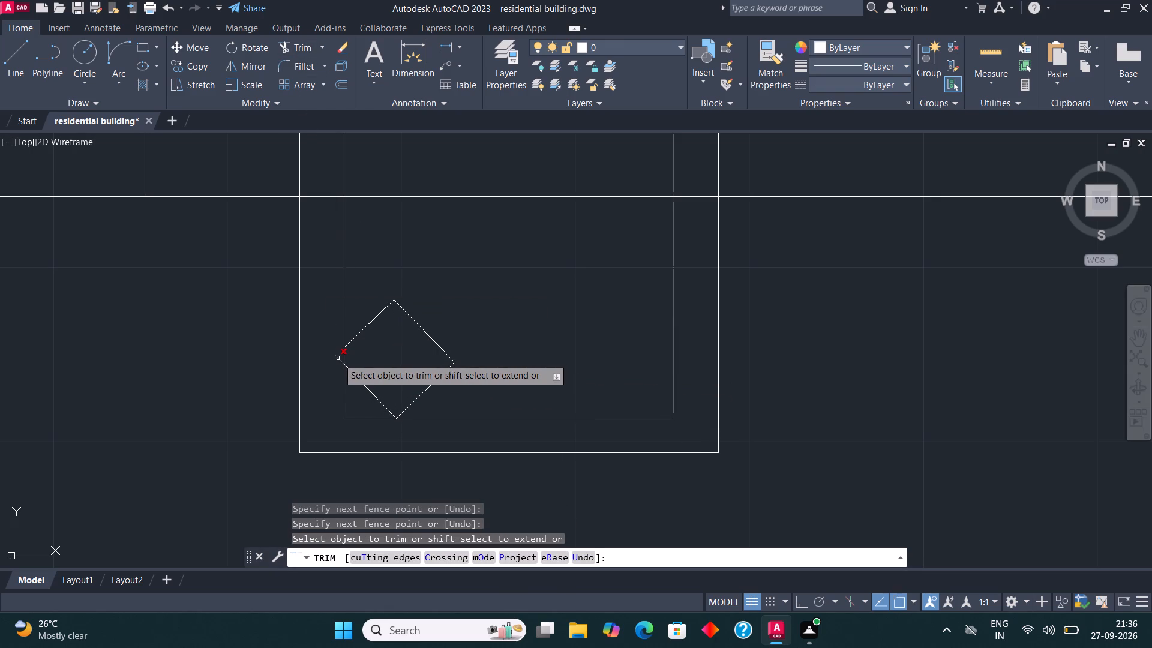
{"action": "left_click", "coordinate": [338, 358]}
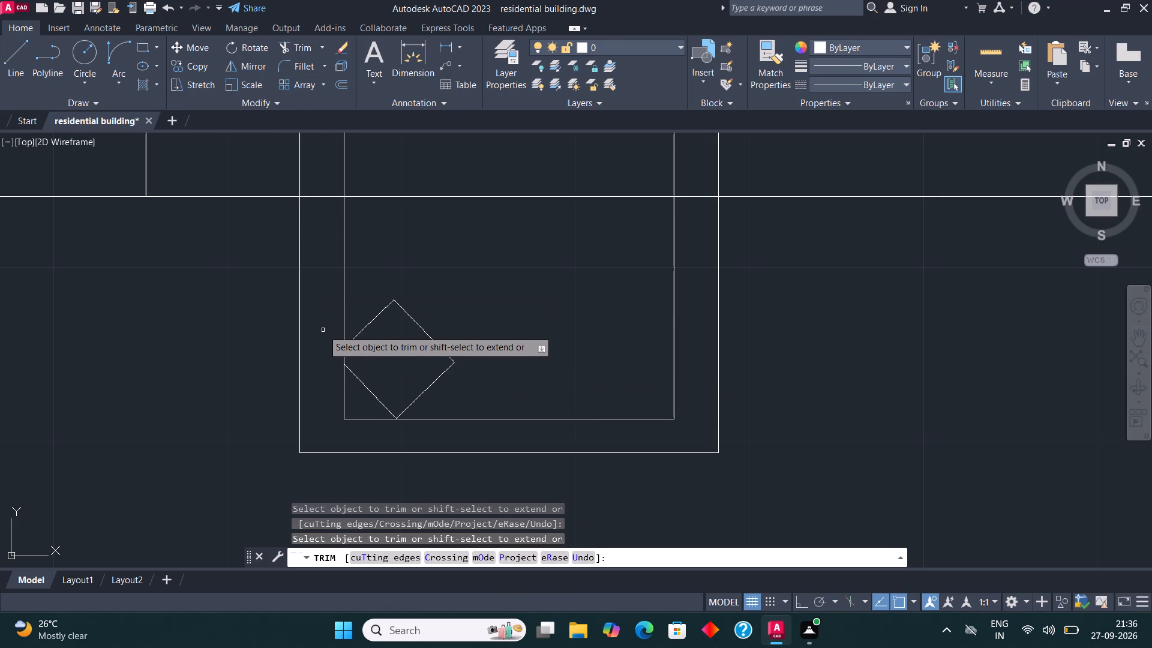
{"action": "key", "text": "Escape"}
Narrow the chair by stretching the seat's right edge inward and moving the outer right arm line inward about 0'-4".
{"action": "scroll", "coordinate": [439, 268], "scroll_direction": "down", "scroll_amount": 3}
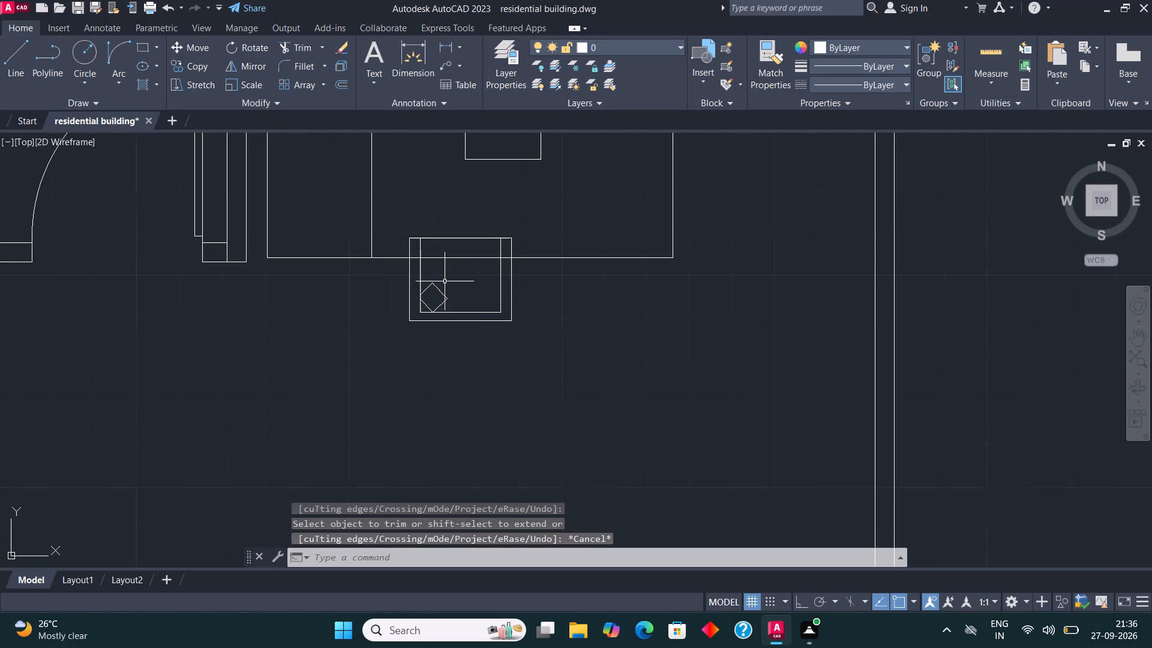
{"action": "scroll", "coordinate": [485, 254], "scroll_direction": "up", "scroll_amount": 1}
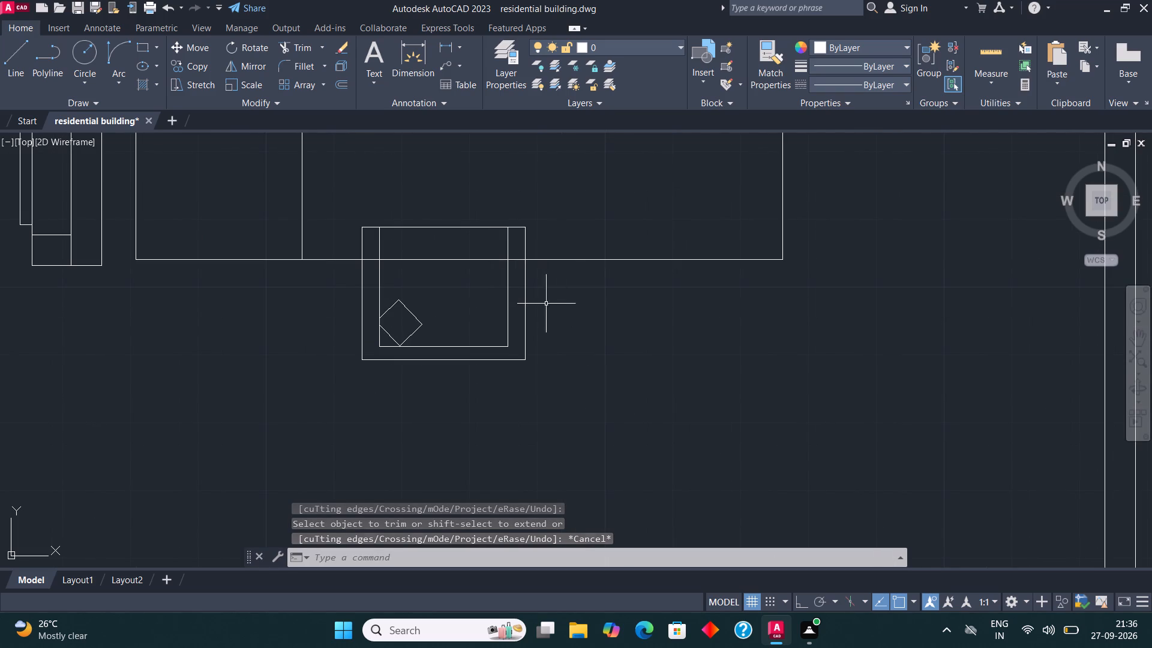
{"action": "left_click", "coordinate": [538, 304]}
{"action": "left_click", "coordinate": [499, 298]}
{"action": "scroll", "coordinate": [505, 297], "scroll_direction": "up", "scroll_amount": 2}
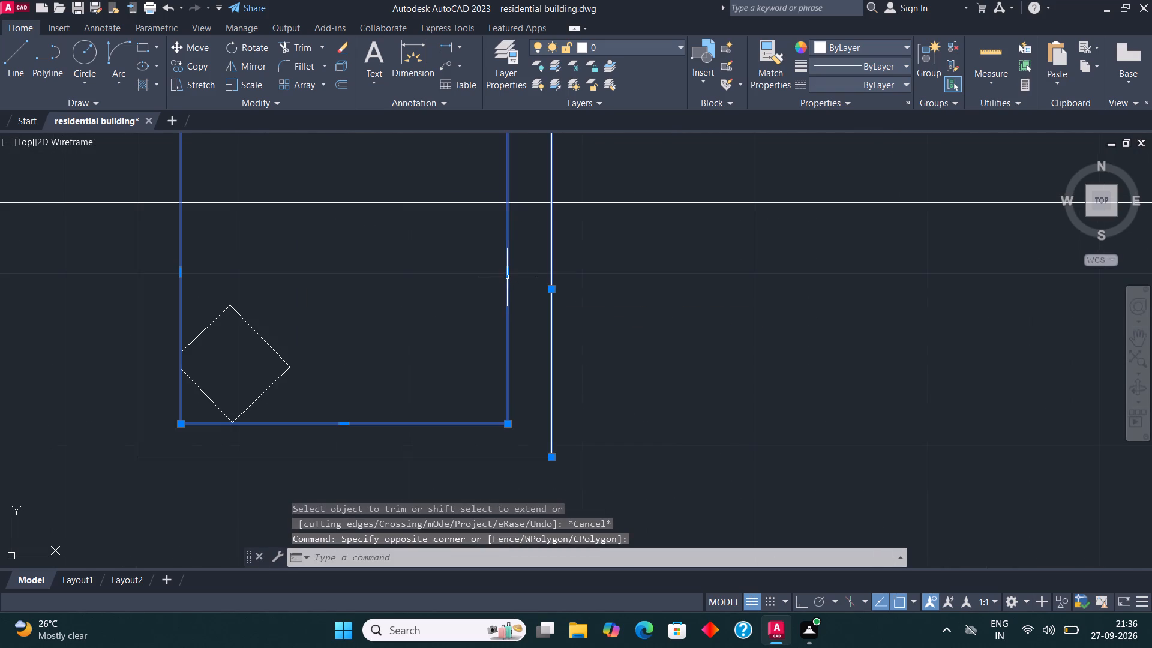
{"action": "left_click", "coordinate": [508, 276]}
{"action": "left_click", "coordinate": [508, 275]}
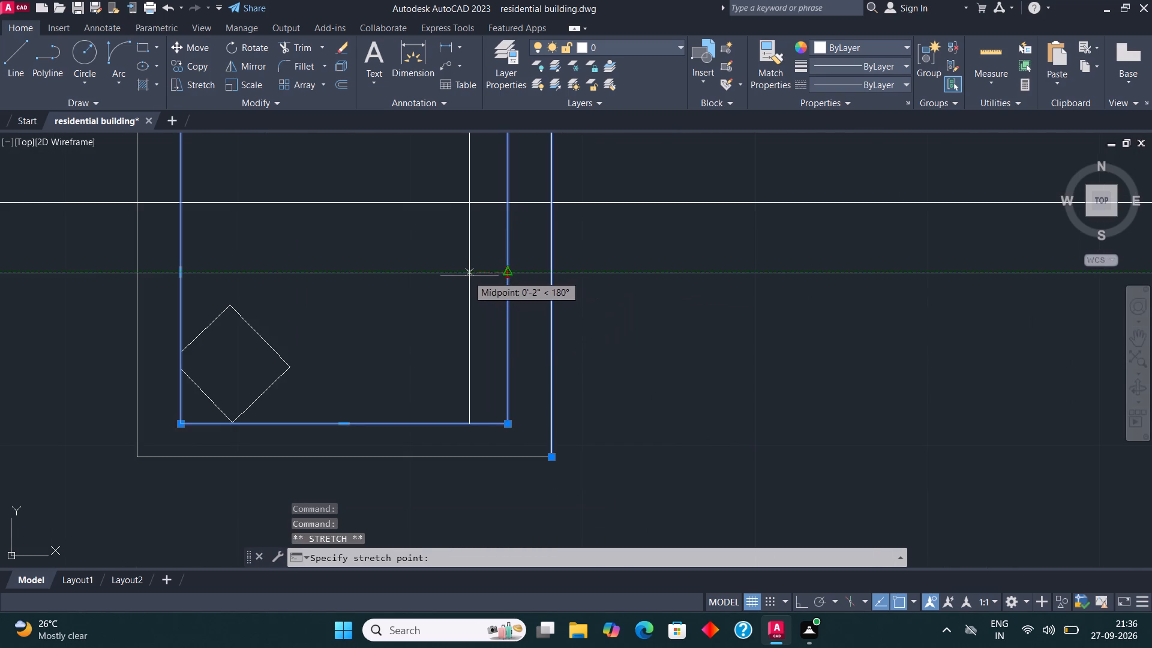
{"action": "left_click", "coordinate": [448, 276]}
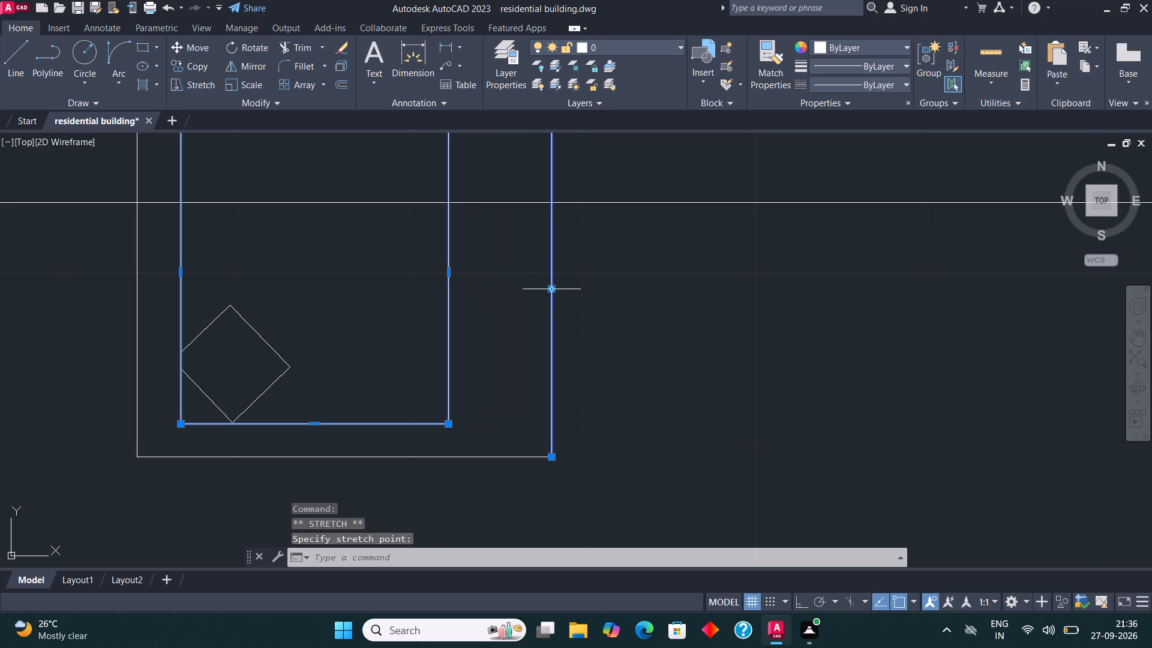
{"action": "left_click", "coordinate": [553, 289]}
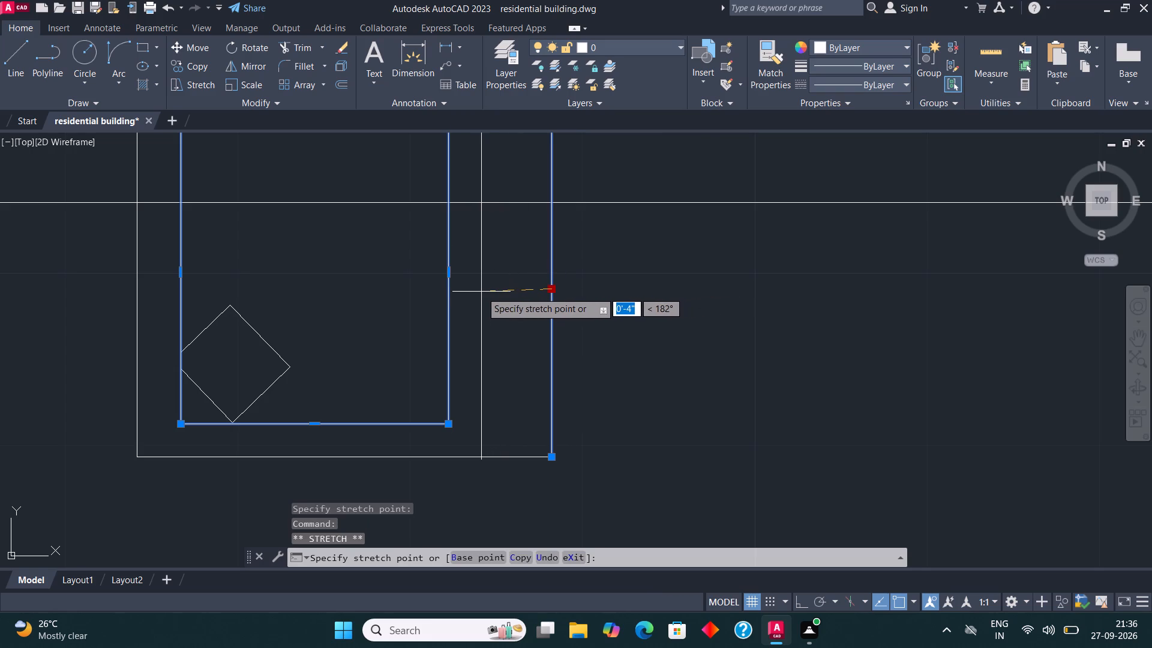
{"action": "left_click", "coordinate": [487, 292]}
{"action": "key", "text": "Escape"}
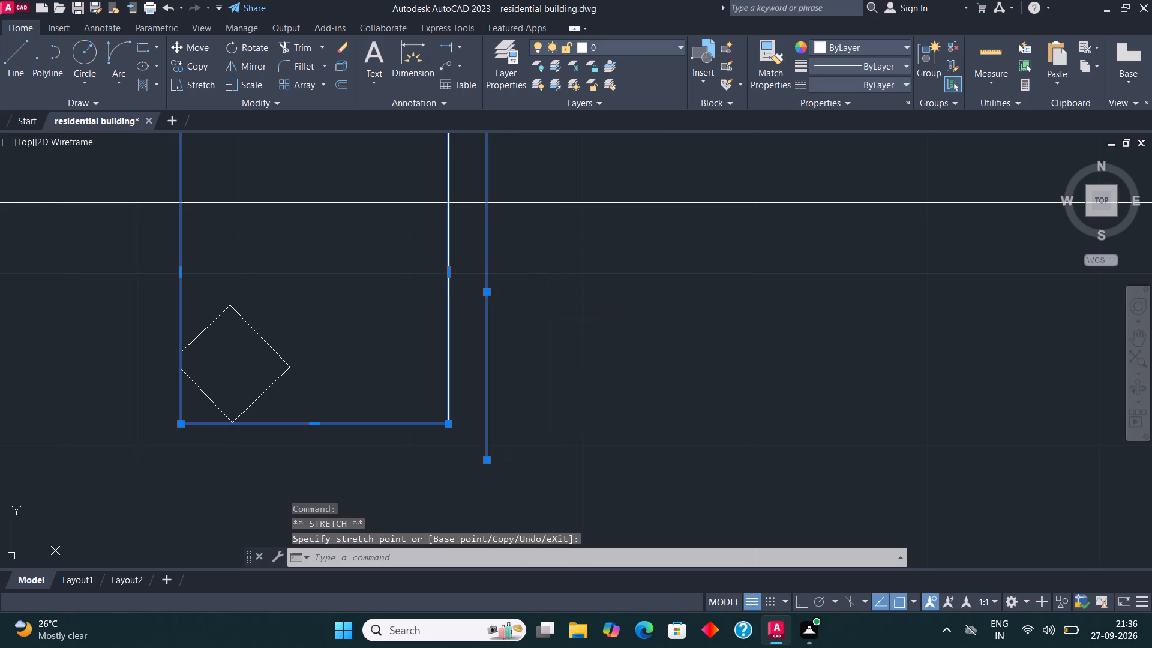
Trim the leftover line ends at the chair's lower-right corner and remove the stray top line of the right arm.
{"action": "left_click", "coordinate": [293, 53]}
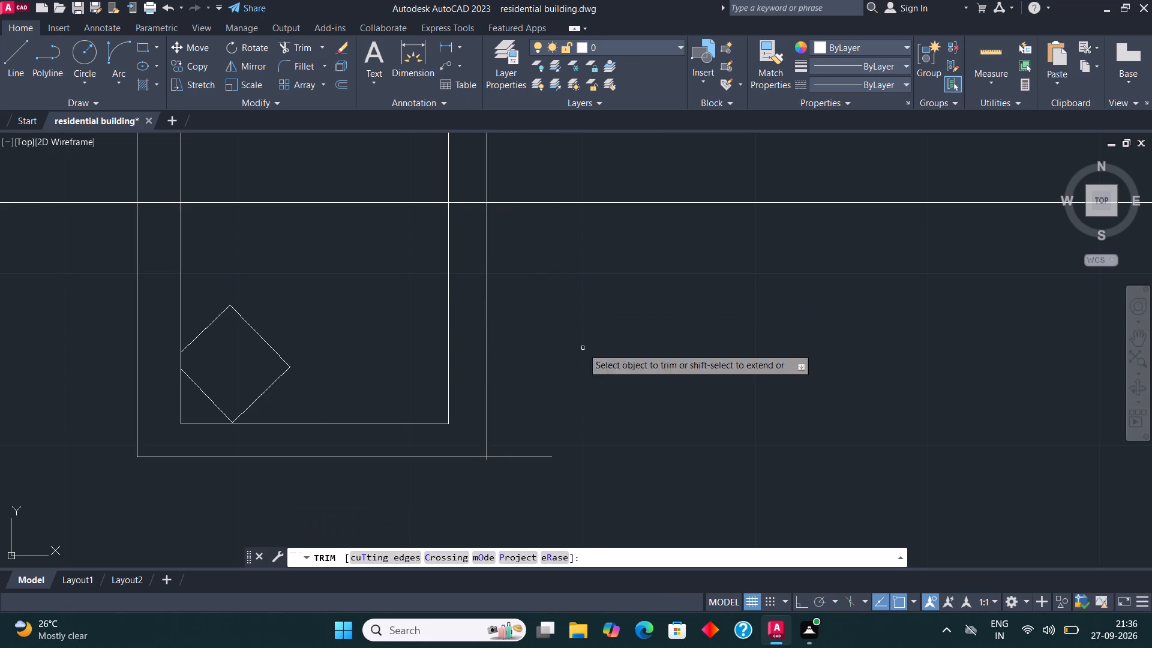
{"action": "left_click", "coordinate": [505, 471]}
{"action": "left_click", "coordinate": [515, 390]}
{"action": "scroll", "coordinate": [481, 481], "scroll_direction": "up", "scroll_amount": 3}
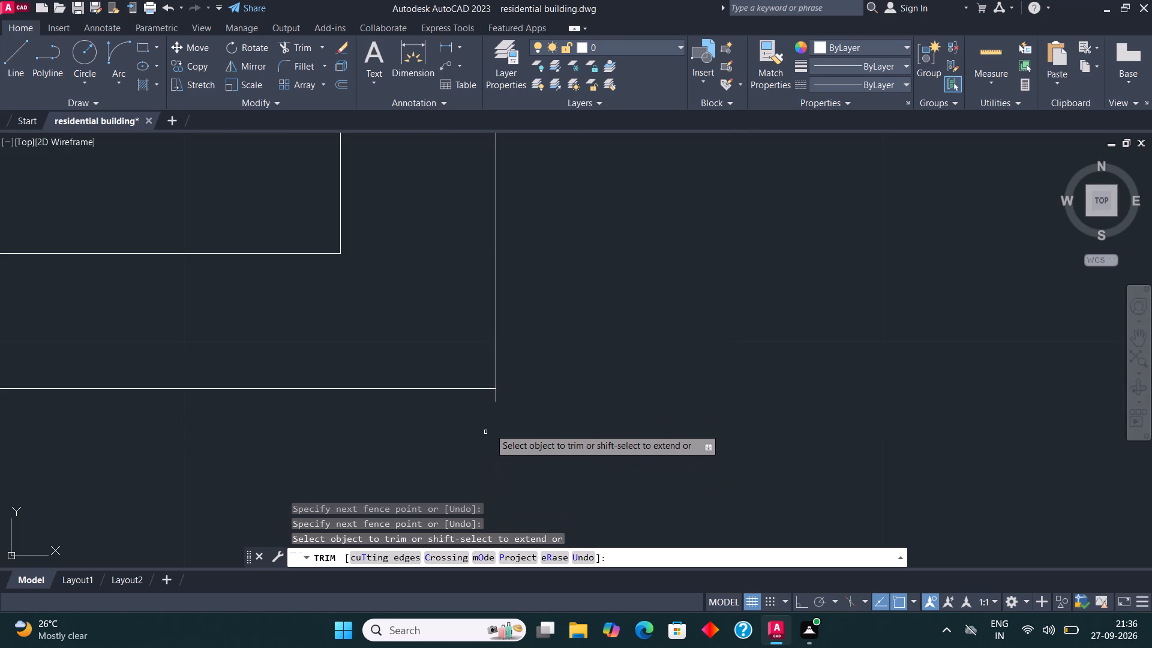
{"action": "left_click", "coordinate": [499, 398]}
{"action": "left_click", "coordinate": [458, 397]}
{"action": "scroll", "coordinate": [528, 407], "scroll_direction": "down", "scroll_amount": 4}
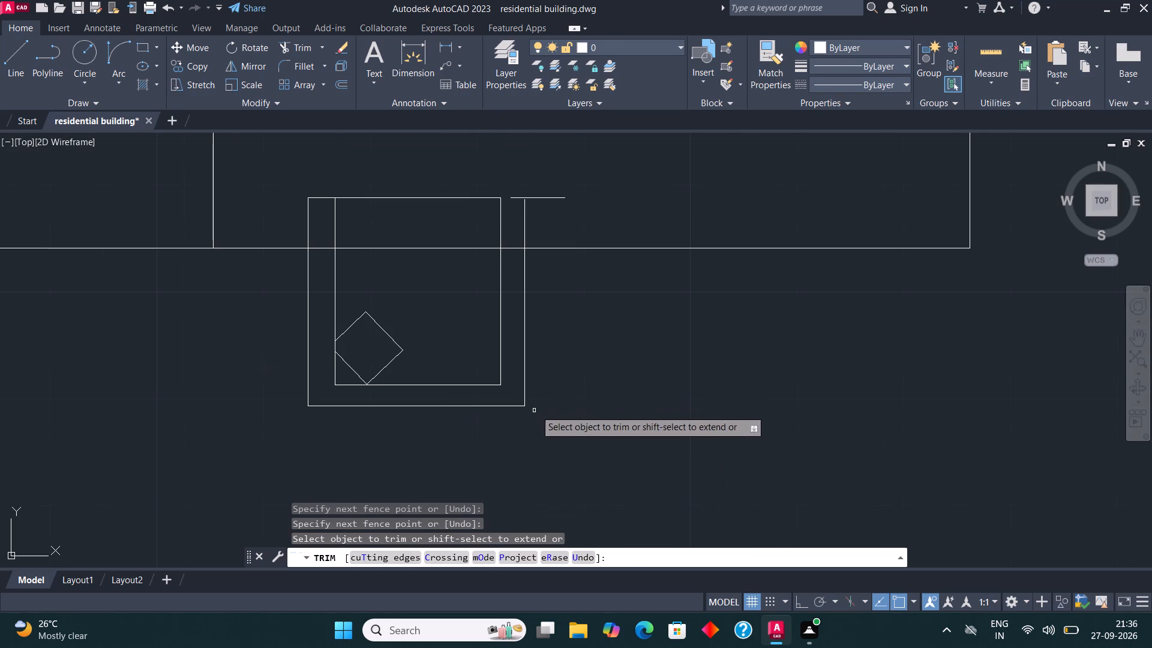
{"action": "left_click_drag", "start_coordinate": [554, 182], "coordinate": [554, 188]}
{"action": "left_click", "coordinate": [549, 237]}
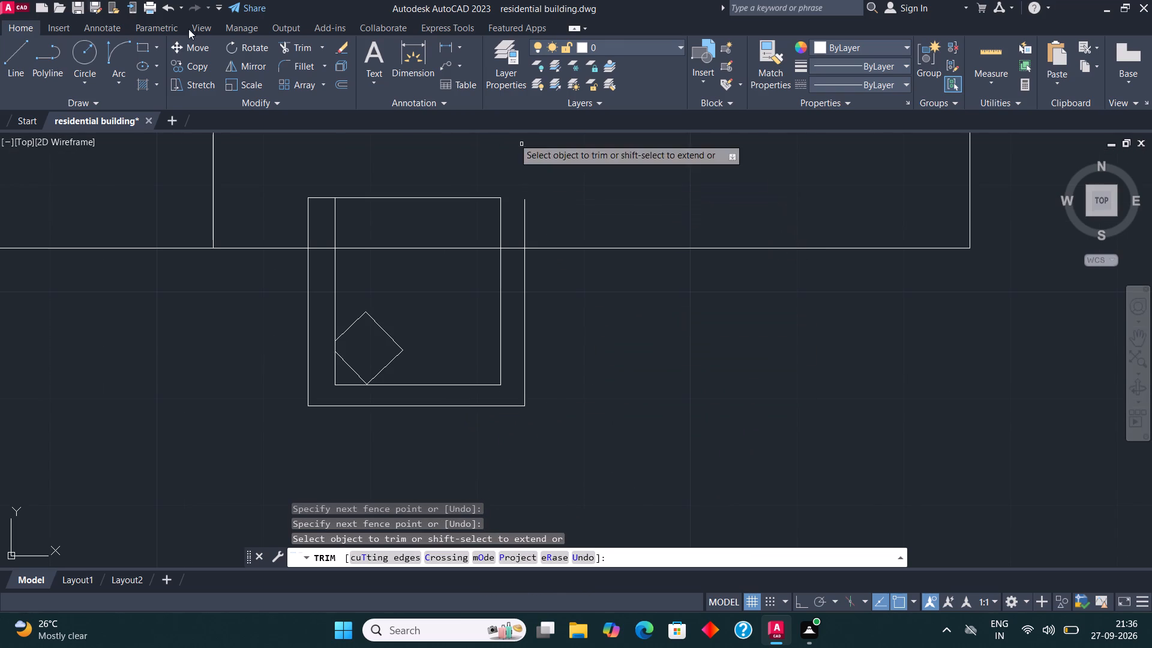
Close the right arm's top by drawing lines that extend the seat's top edge and outer arm line, trimming the overshoots.
{"action": "left_click", "coordinate": [17, 42]}
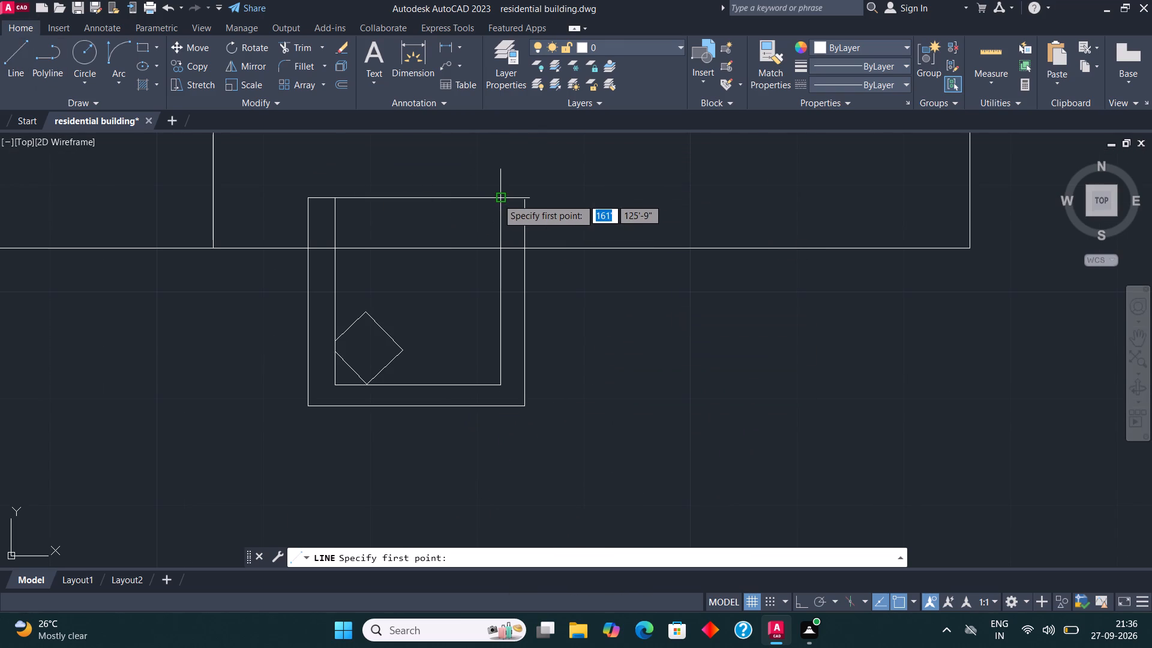
{"action": "left_click", "coordinate": [497, 199]}
{"action": "left_click", "coordinate": [562, 197]}
{"action": "left_click", "coordinate": [14, 55]}
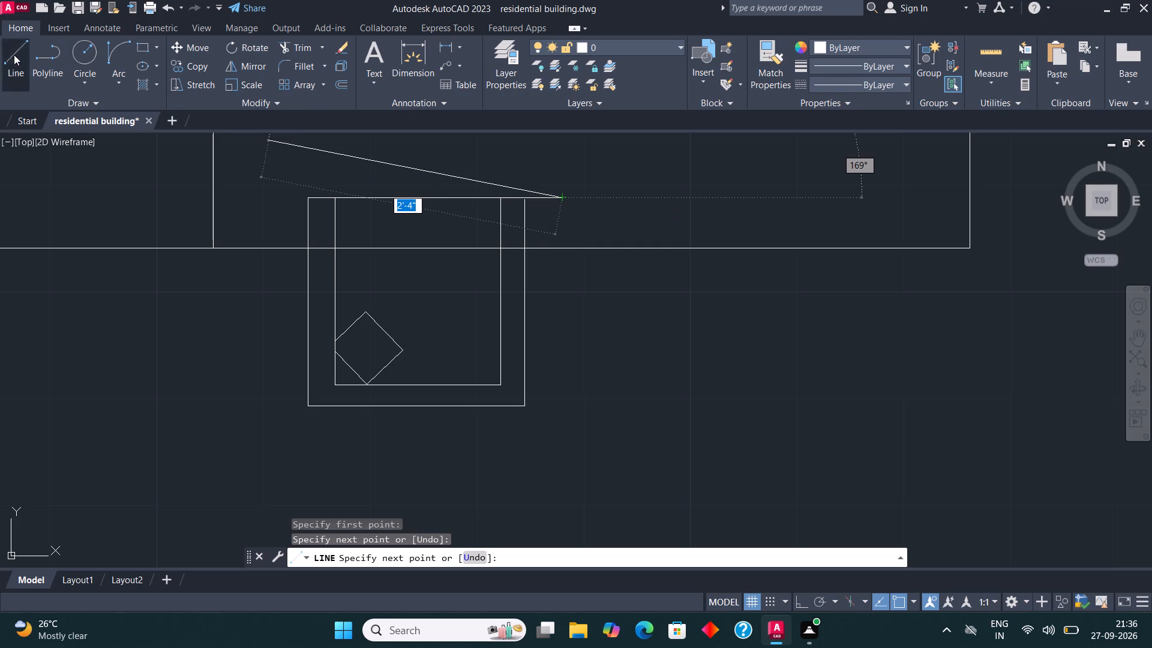
{"action": "left_click", "coordinate": [522, 197]}
{"action": "left_click", "coordinate": [519, 171]}
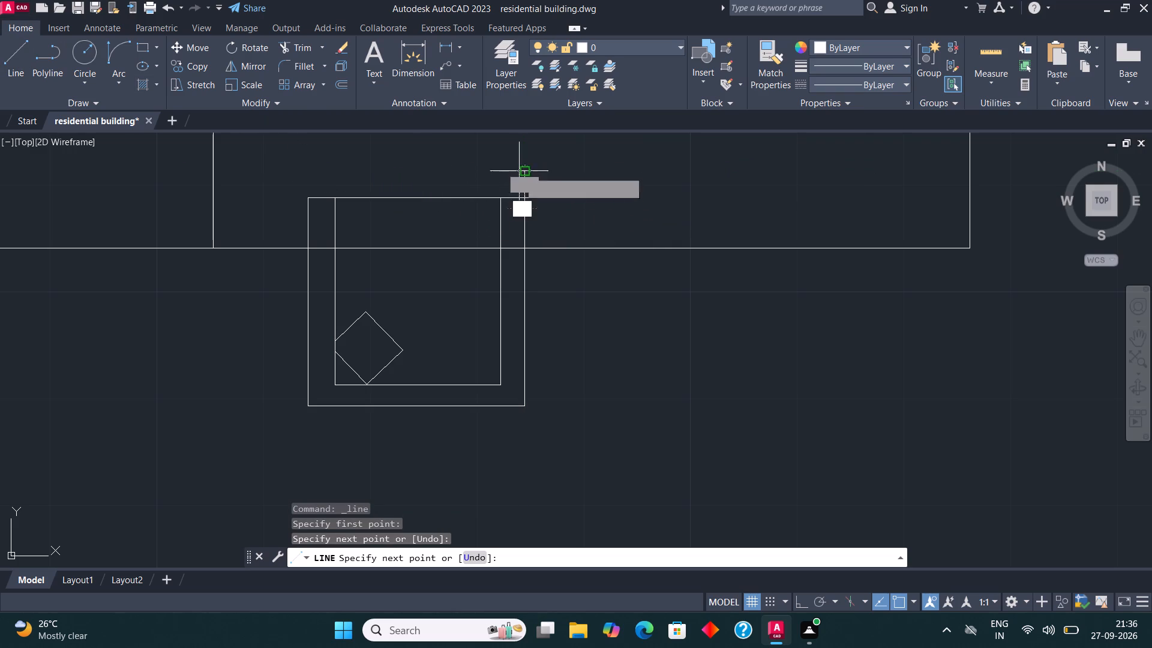
{"action": "left_click", "coordinate": [289, 47]}
{"action": "left_click", "coordinate": [509, 178]}
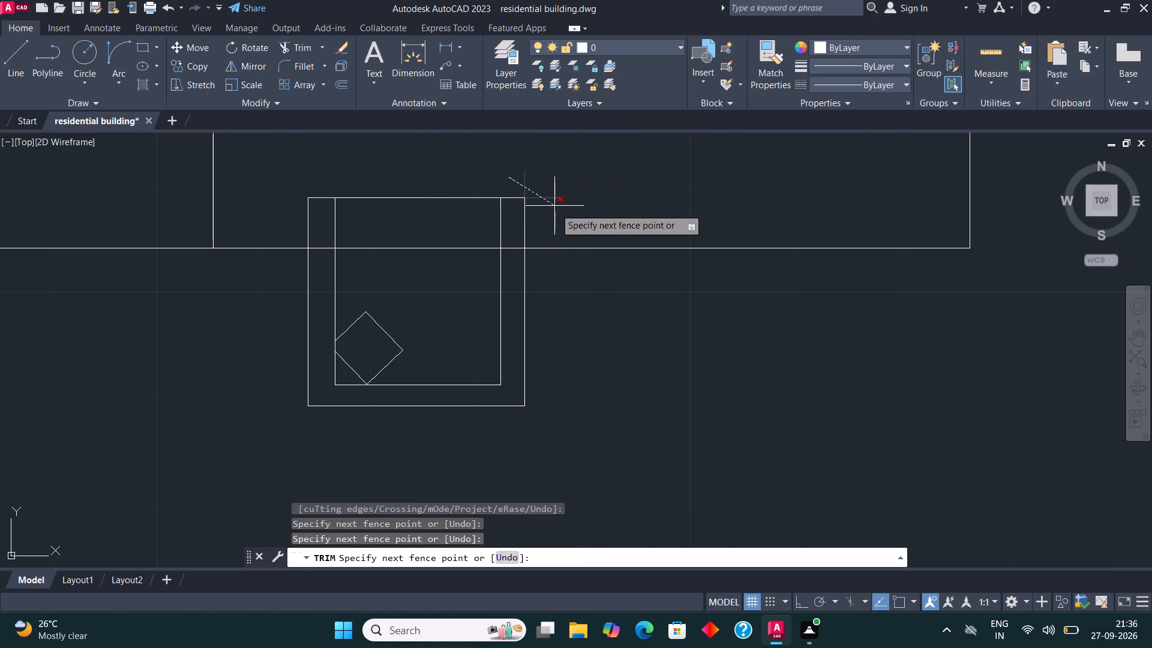
{"action": "left_click", "coordinate": [555, 209]}
{"action": "key", "text": "Escape"}
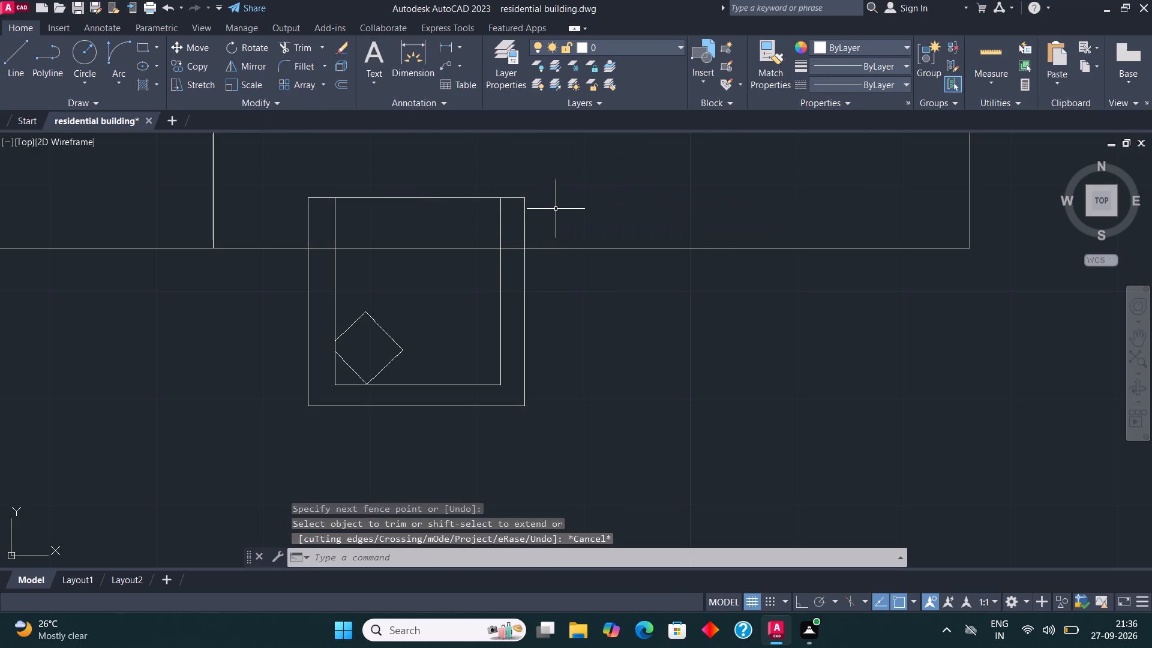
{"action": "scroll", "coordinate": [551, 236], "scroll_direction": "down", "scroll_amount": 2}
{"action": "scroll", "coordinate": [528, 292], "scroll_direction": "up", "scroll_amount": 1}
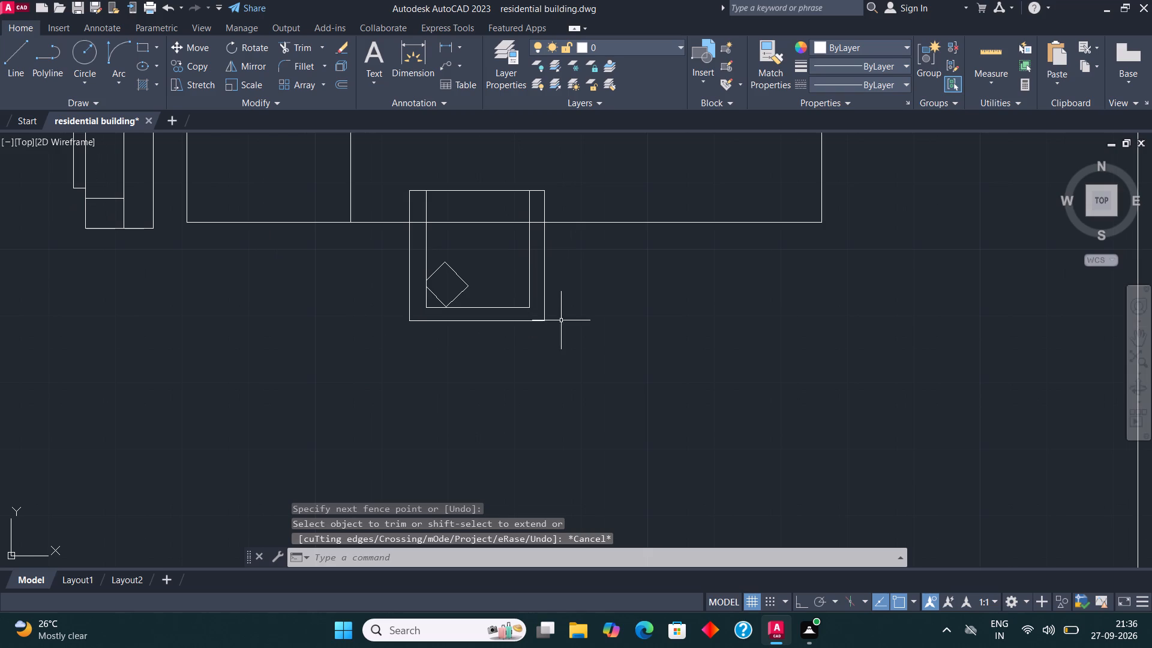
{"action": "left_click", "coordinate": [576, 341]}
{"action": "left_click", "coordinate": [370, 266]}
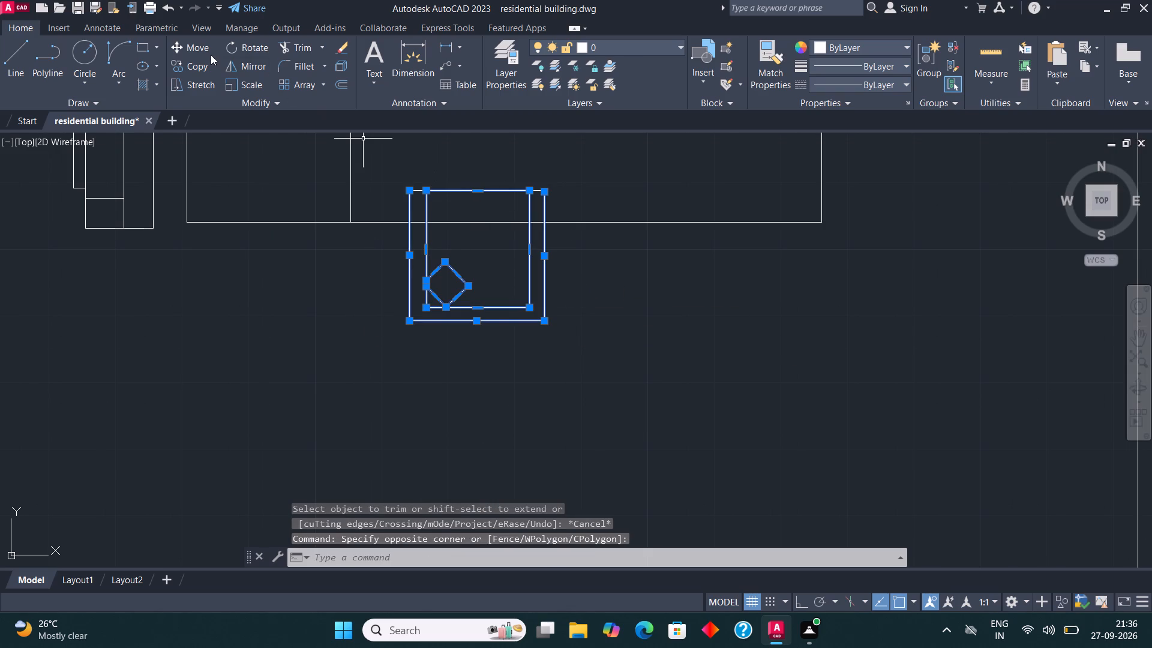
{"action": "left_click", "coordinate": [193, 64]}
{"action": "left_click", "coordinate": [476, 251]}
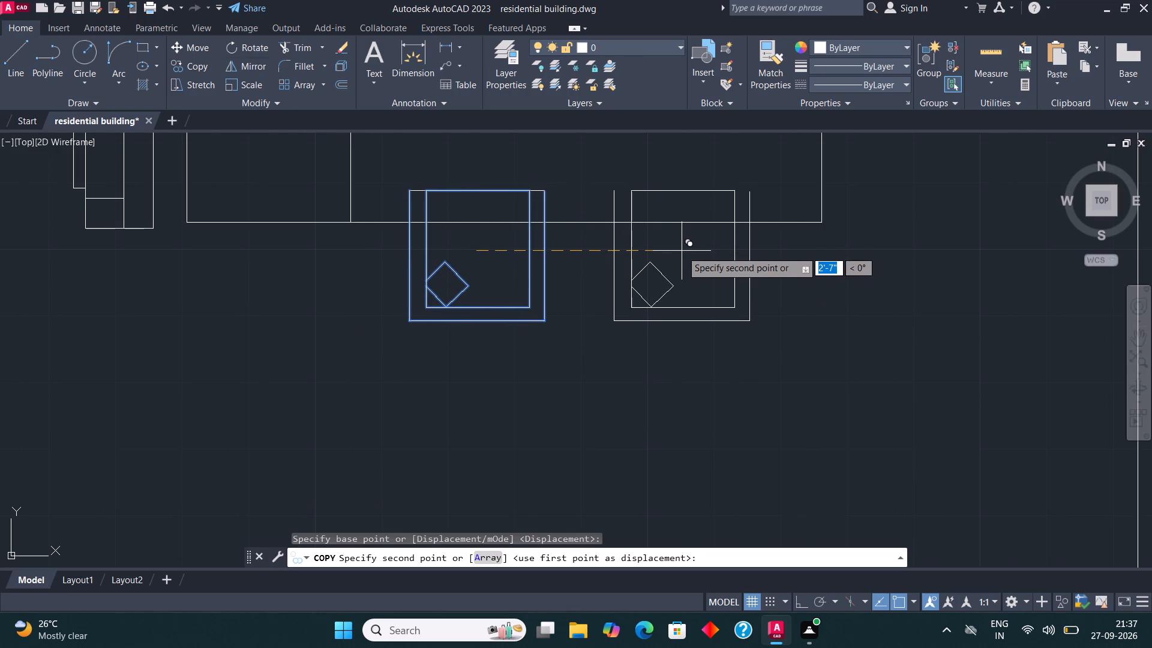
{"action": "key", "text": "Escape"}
Copy the complete chair with its cushion about 2'-5" horizontally to the right, with Ortho on.
{"action": "left_click", "coordinate": [599, 337]}
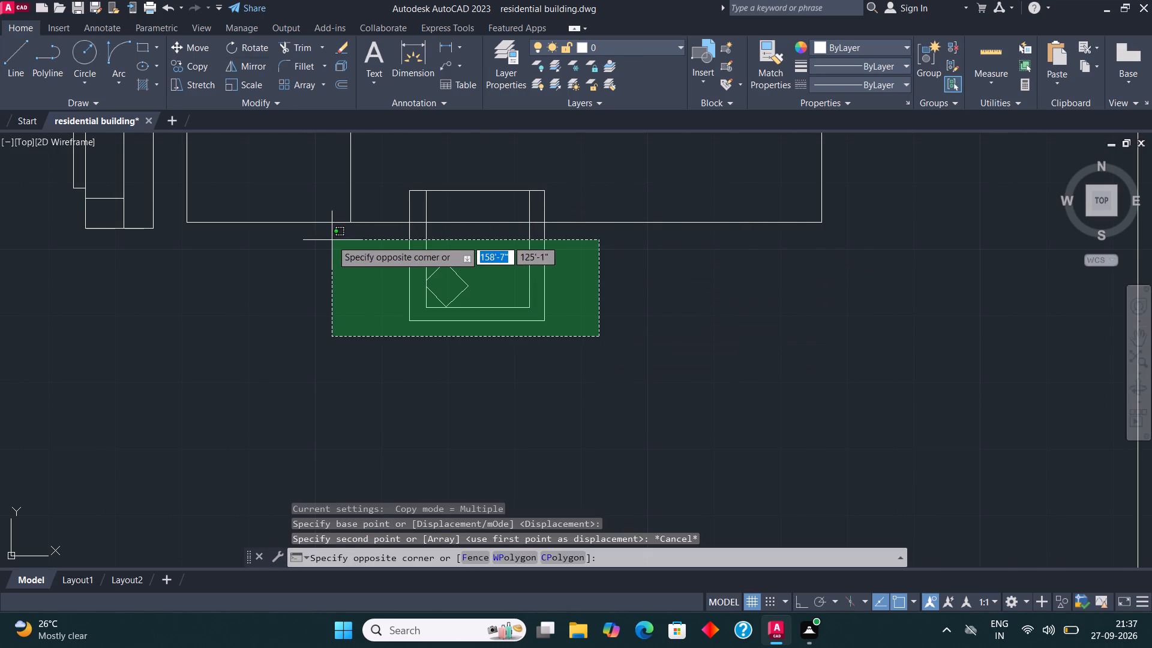
{"action": "left_click", "coordinate": [336, 250]}
{"action": "left_click", "coordinate": [577, 207]}
{"action": "left_click", "coordinate": [389, 175]}
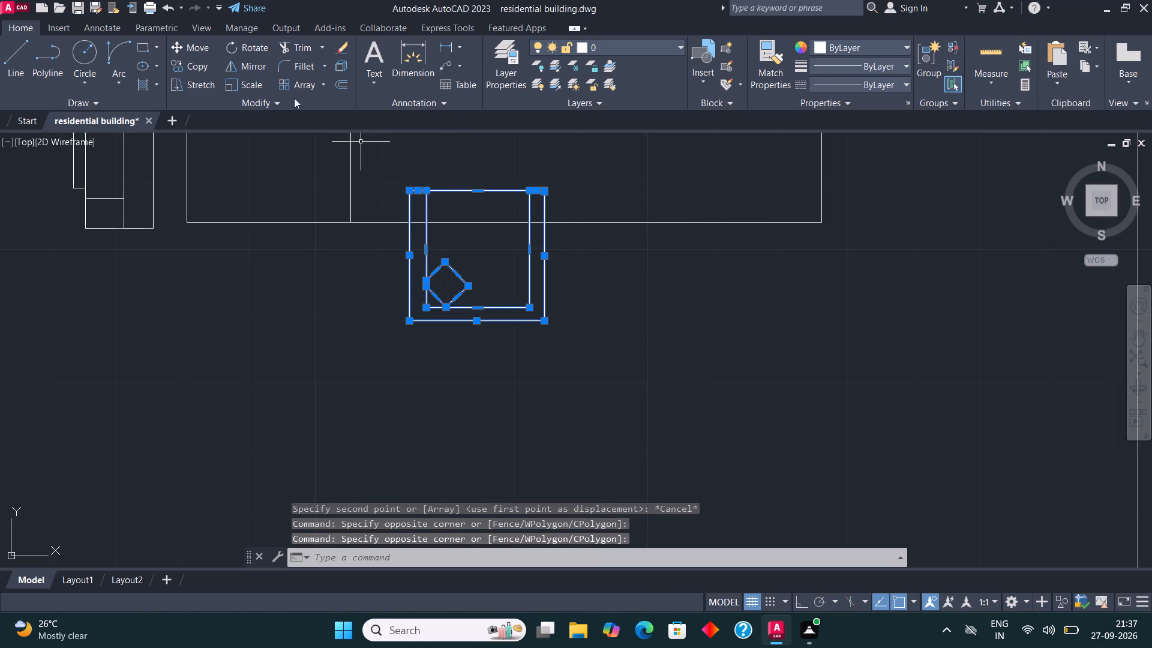
{"action": "left_click", "coordinate": [196, 64]}
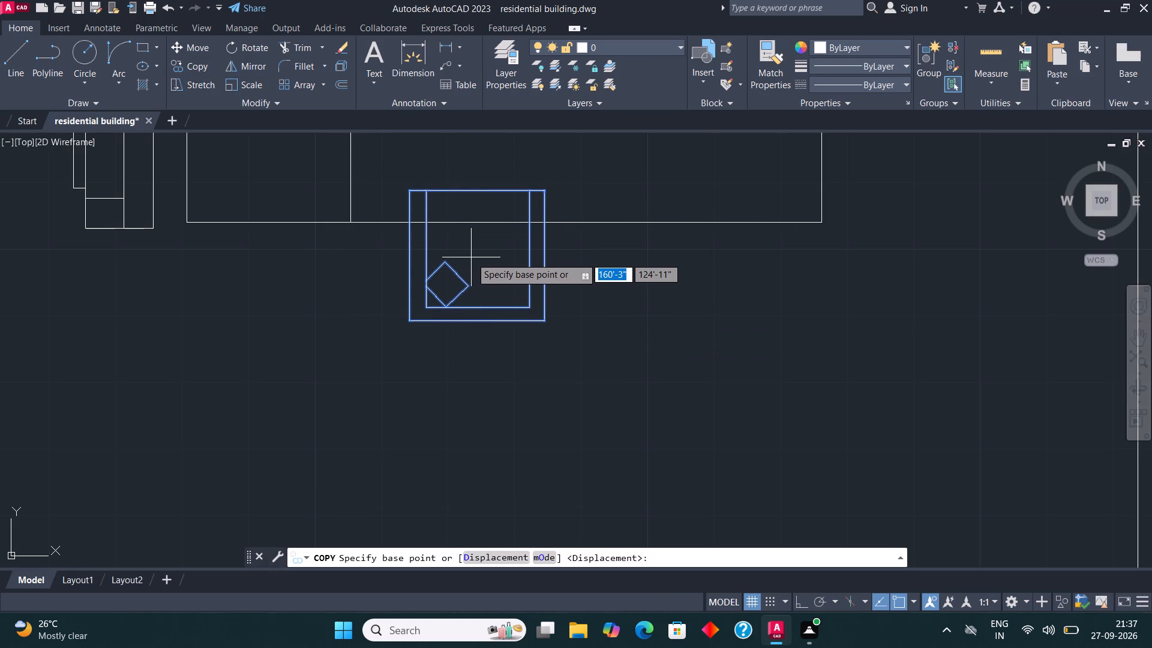
{"action": "left_click", "coordinate": [471, 257]}
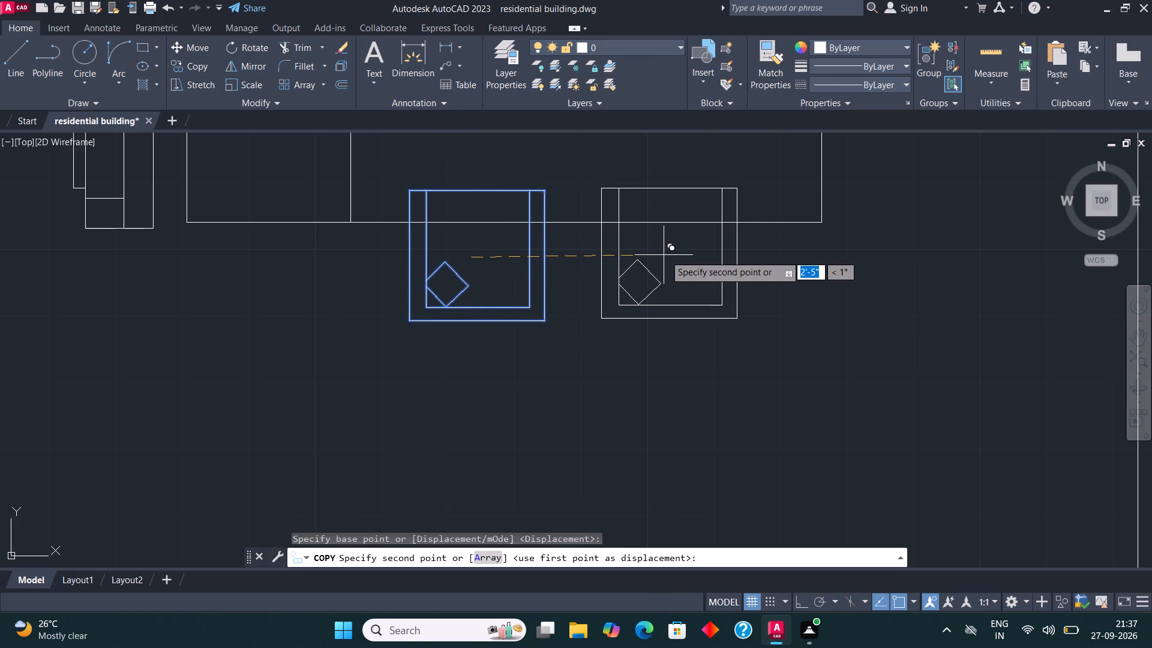
{"action": "key", "text": "F8"}
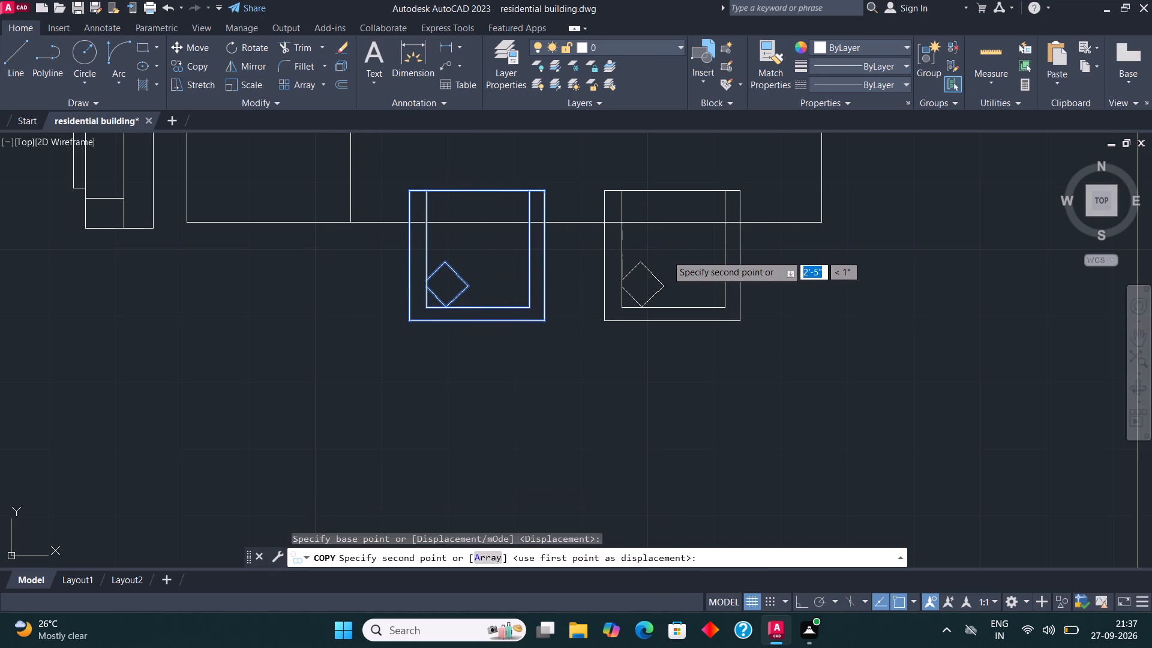
{"action": "left_click", "coordinate": [667, 255]}
{"action": "key", "text": "Escape"}
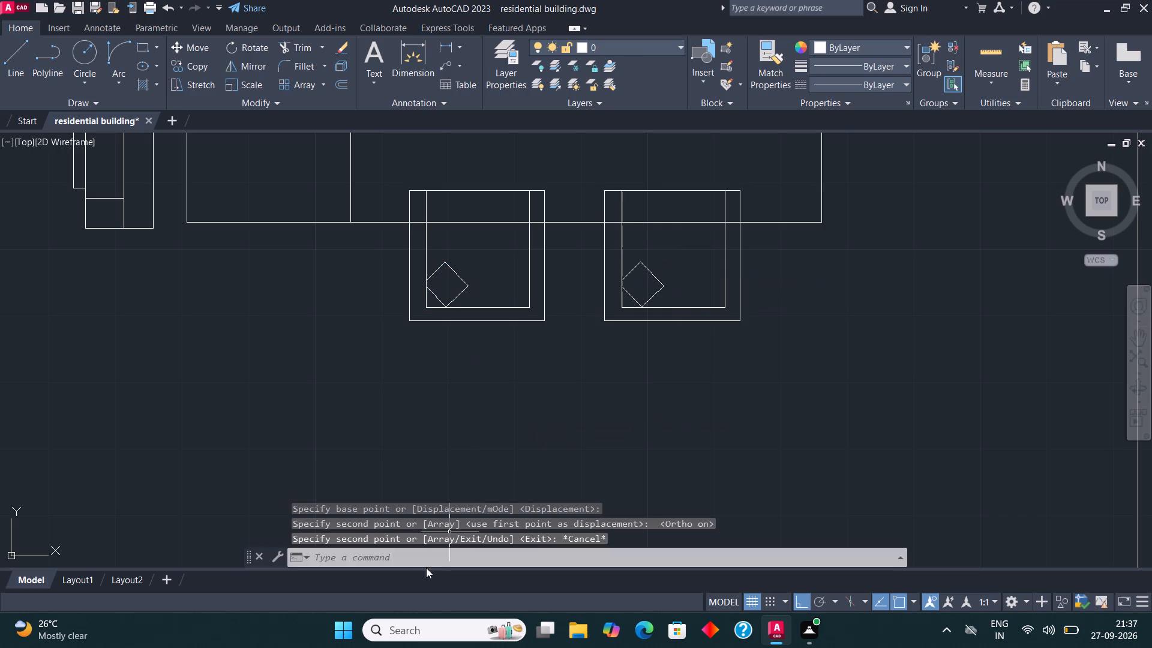
Draw a horizontal rectangle, about twice as long as wide, in the open area below the kitchen.
{"action": "scroll", "coordinate": [419, 560], "scroll_direction": "down", "scroll_amount": 3}
{"action": "scroll", "coordinate": [463, 362], "scroll_direction": "down", "scroll_amount": 3}
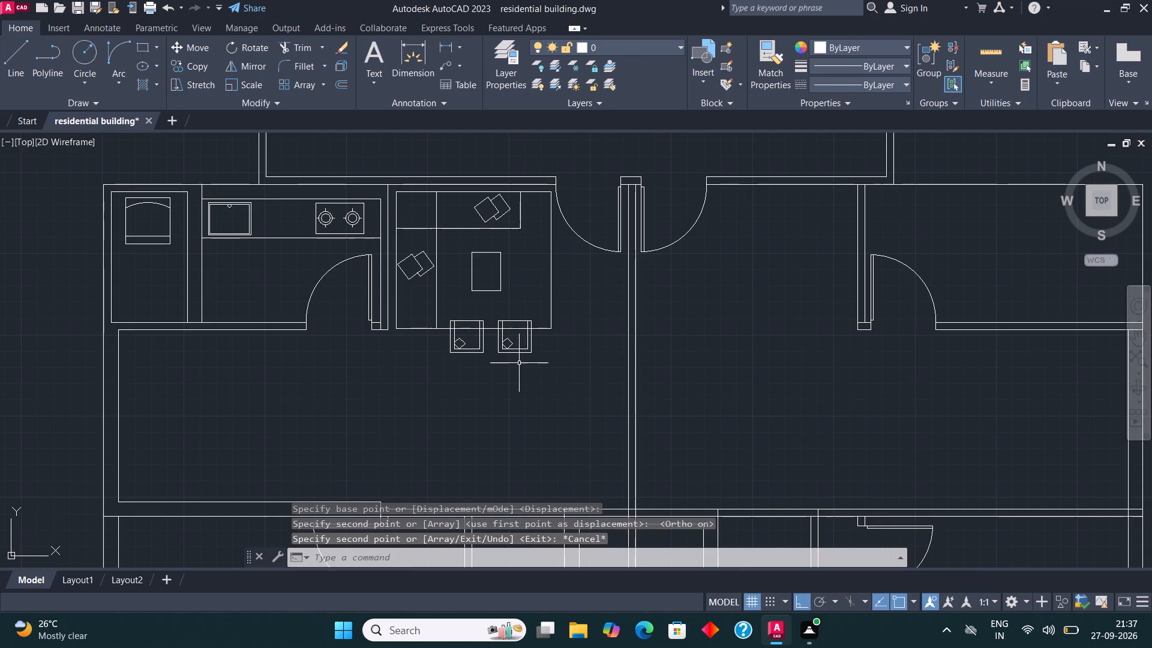
{"action": "scroll", "coordinate": [513, 367], "scroll_direction": "down", "scroll_amount": 2}
{"action": "scroll", "coordinate": [302, 399], "scroll_direction": "up", "scroll_amount": 2}
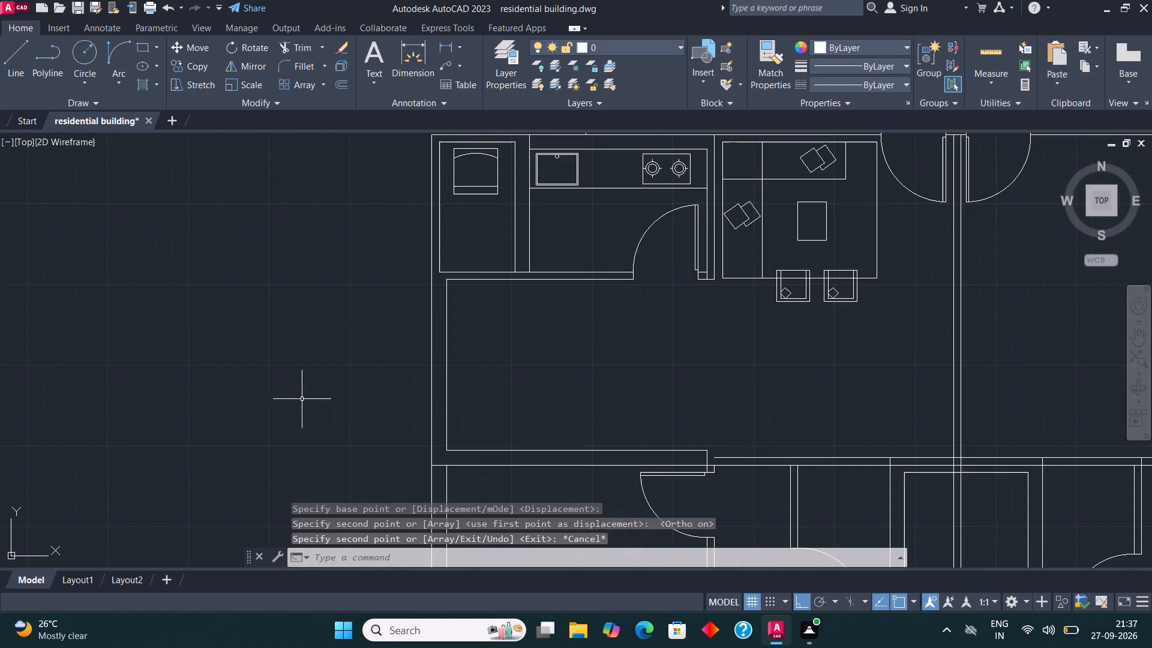
{"action": "scroll", "coordinate": [576, 411], "scroll_direction": "up", "scroll_amount": 1}
{"action": "left_click", "coordinate": [141, 44]}
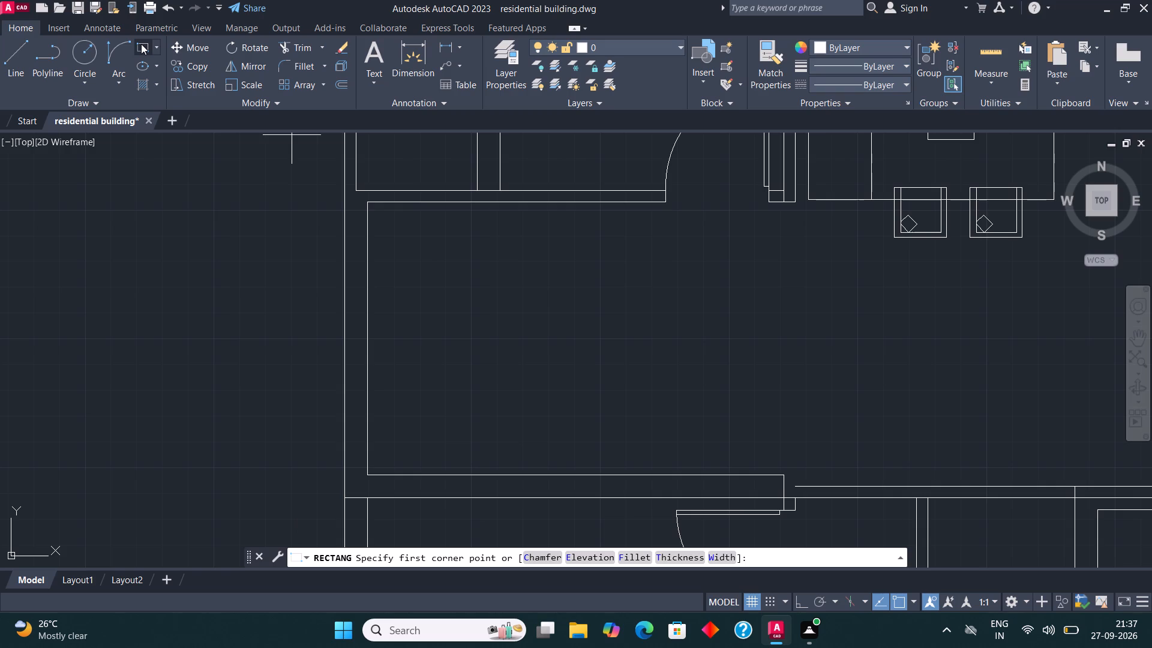
{"action": "left_click", "coordinate": [479, 281]}
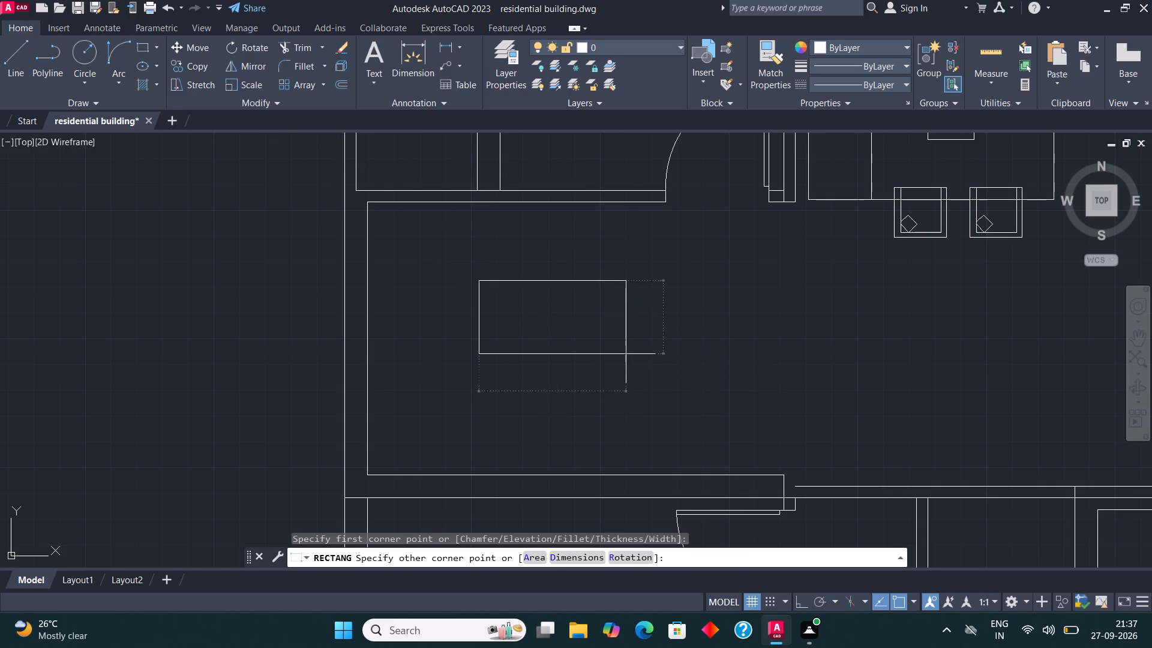
{"action": "left_click", "coordinate": [626, 354]}
Draw a small rectangular chair seat on the table's upper edge, near its left corner.
{"action": "scroll", "coordinate": [632, 322], "scroll_direction": "up", "scroll_amount": 1}
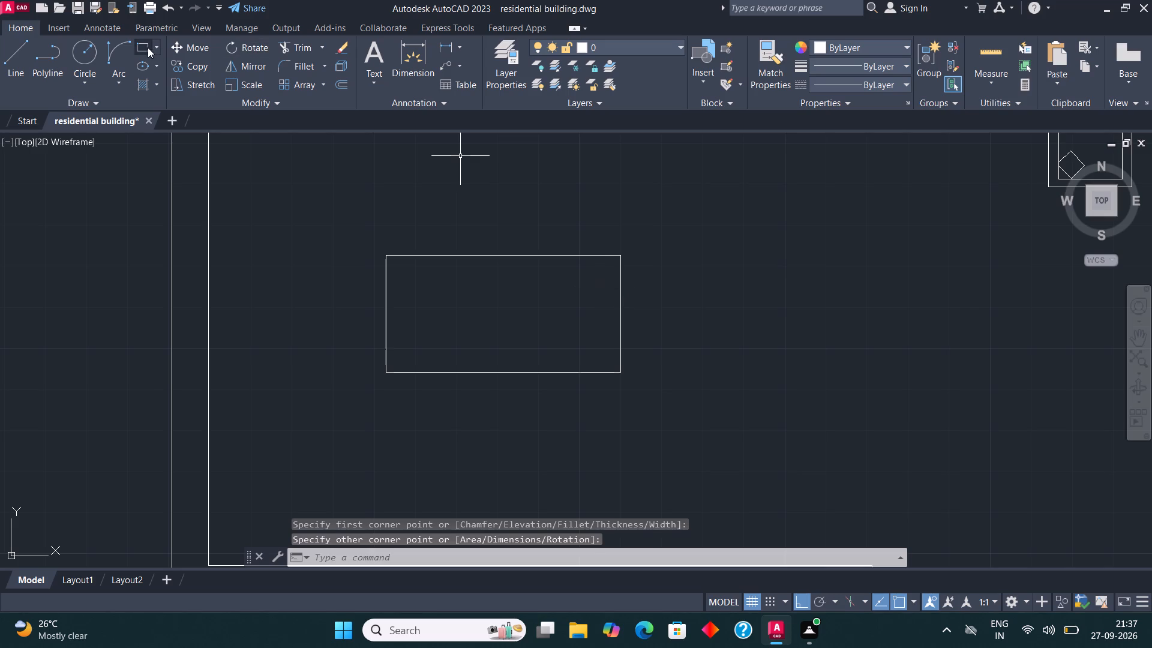
{"action": "left_click", "coordinate": [139, 45]}
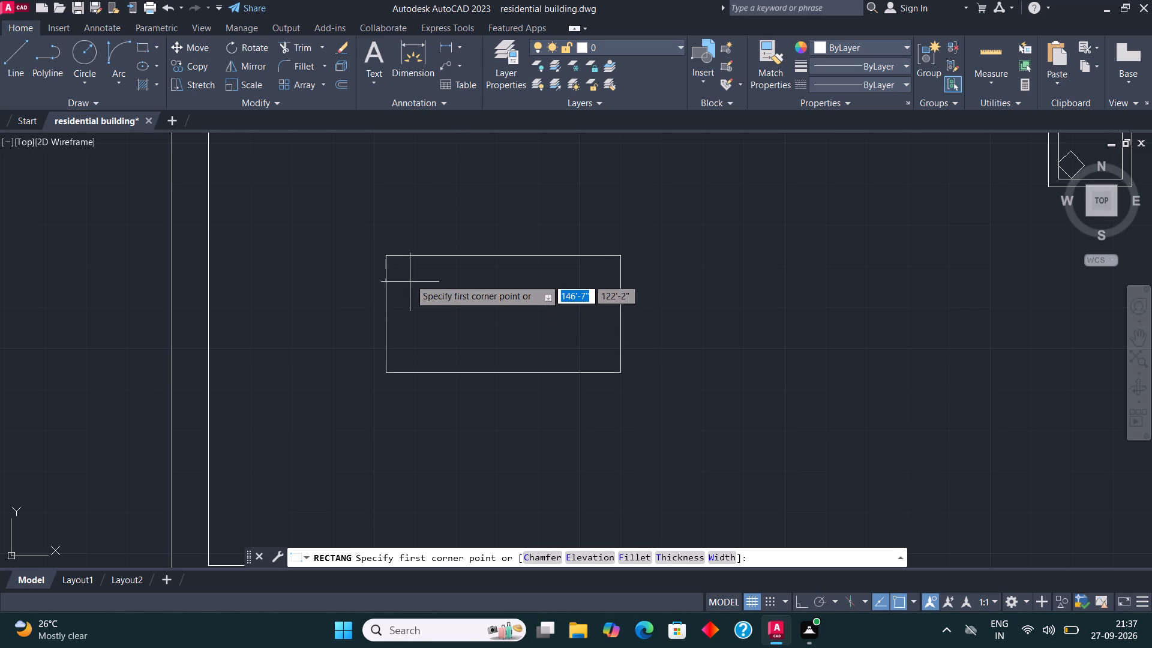
{"action": "left_click", "coordinate": [406, 255]}
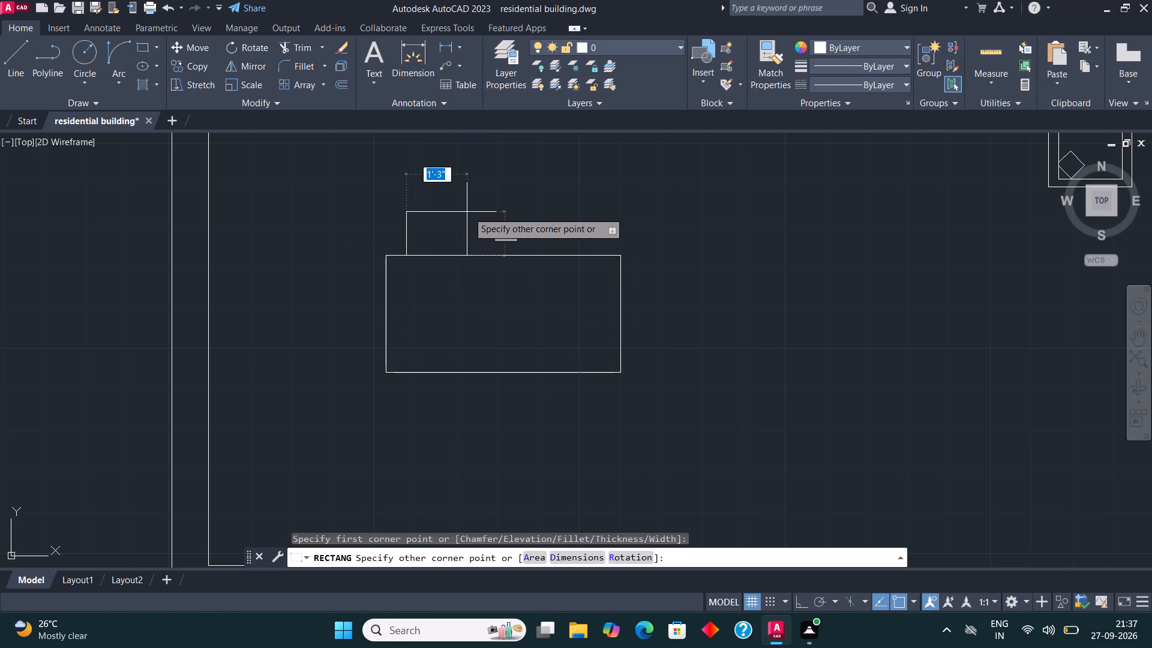
{"action": "left_click", "coordinate": [474, 213]}
Add a horizontal backrest line just inside the chair's top edge and trim its overshoot beyond the chair's right side.
{"action": "left_click", "coordinate": [8, 58]}
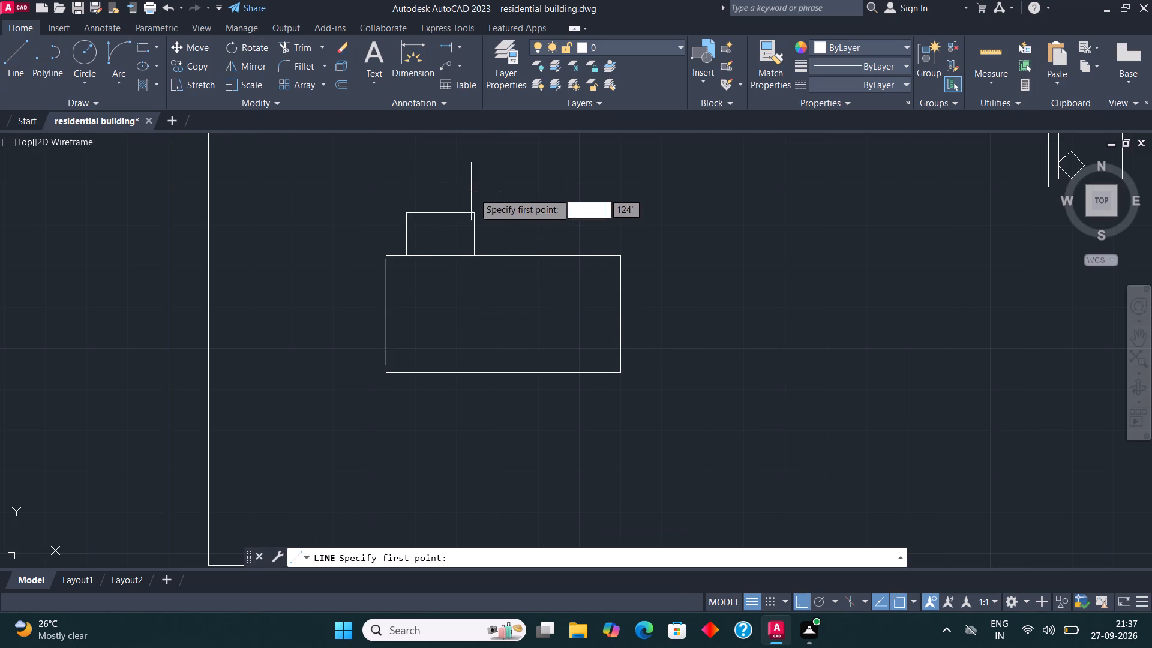
{"action": "scroll", "coordinate": [420, 206], "scroll_direction": "up", "scroll_amount": 3}
{"action": "left_click", "coordinate": [359, 241]}
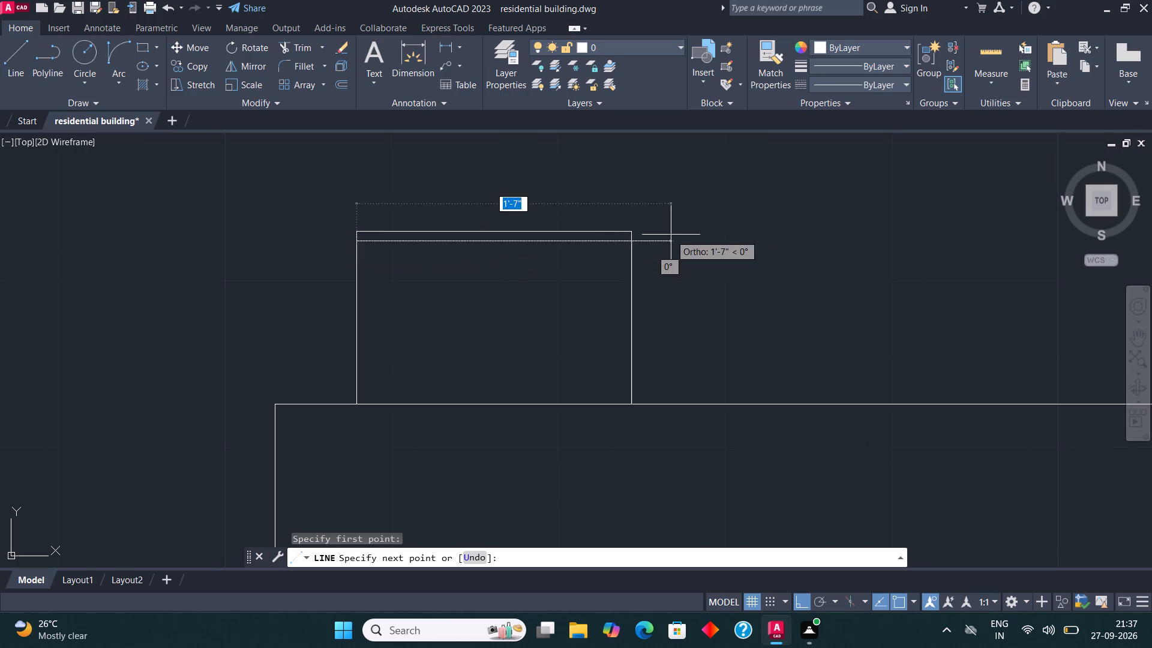
{"action": "left_click", "coordinate": [676, 238]}
{"action": "left_click", "coordinate": [304, 52]}
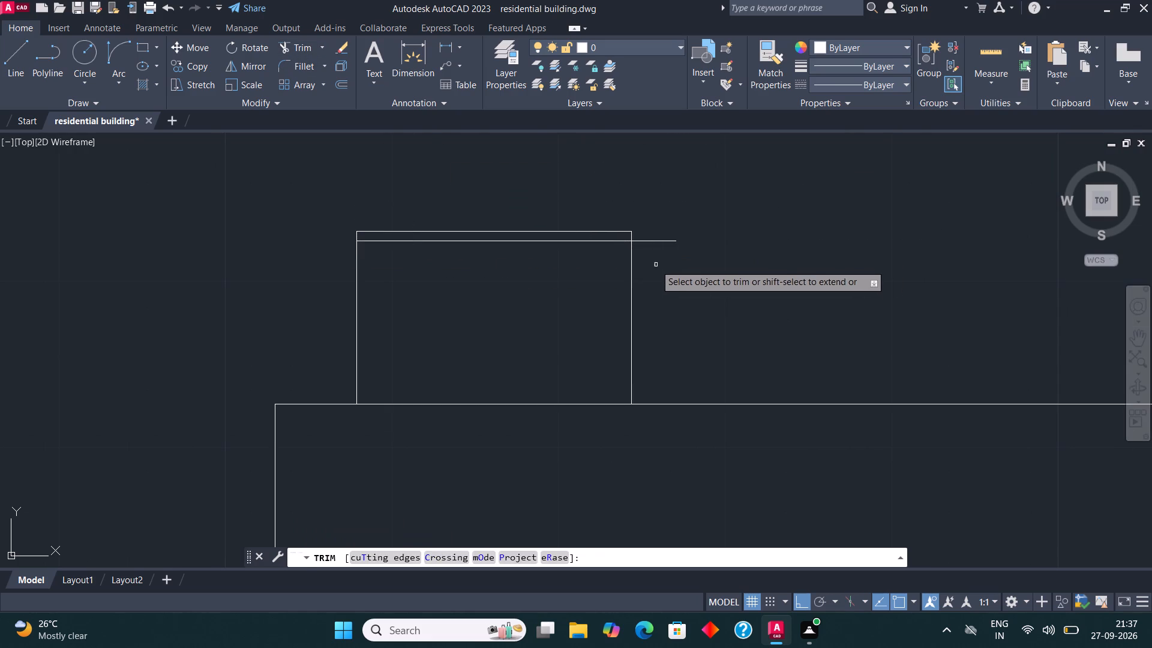
{"action": "left_click", "coordinate": [654, 265]}
{"action": "left_click", "coordinate": [652, 196]}
{"action": "key", "text": "Escape"}
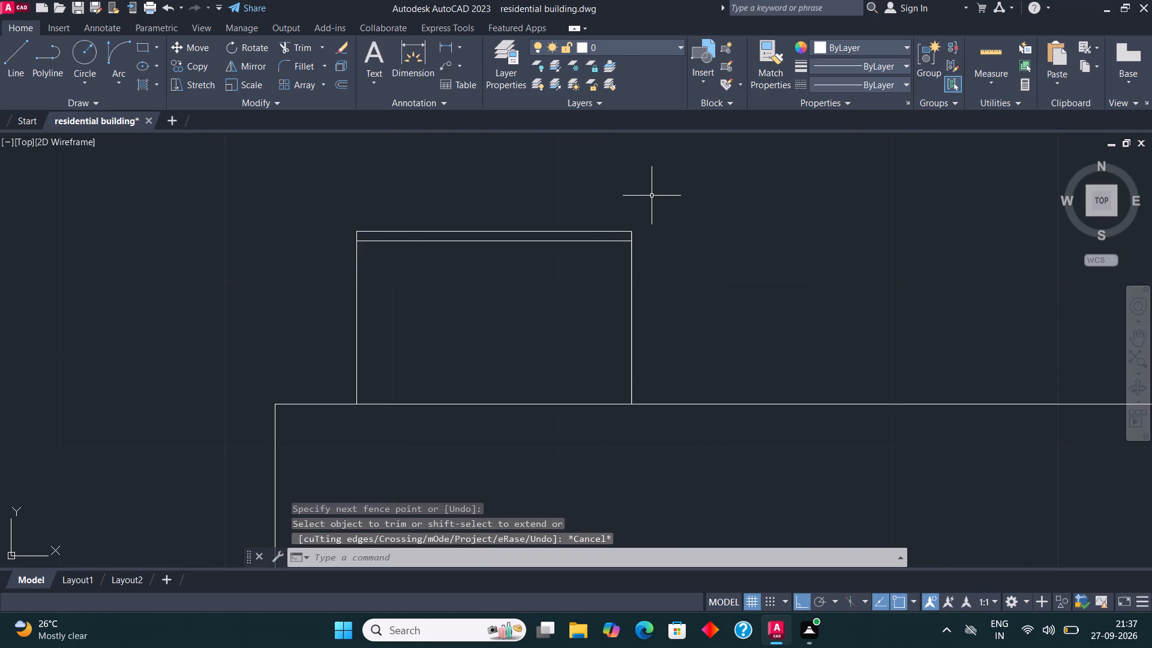
Copy the chair with its backrest line horizontally along the table's upper edge, placing the copy near the right corner.
{"action": "left_click", "coordinate": [661, 313]}
{"action": "left_click", "coordinate": [283, 208]}
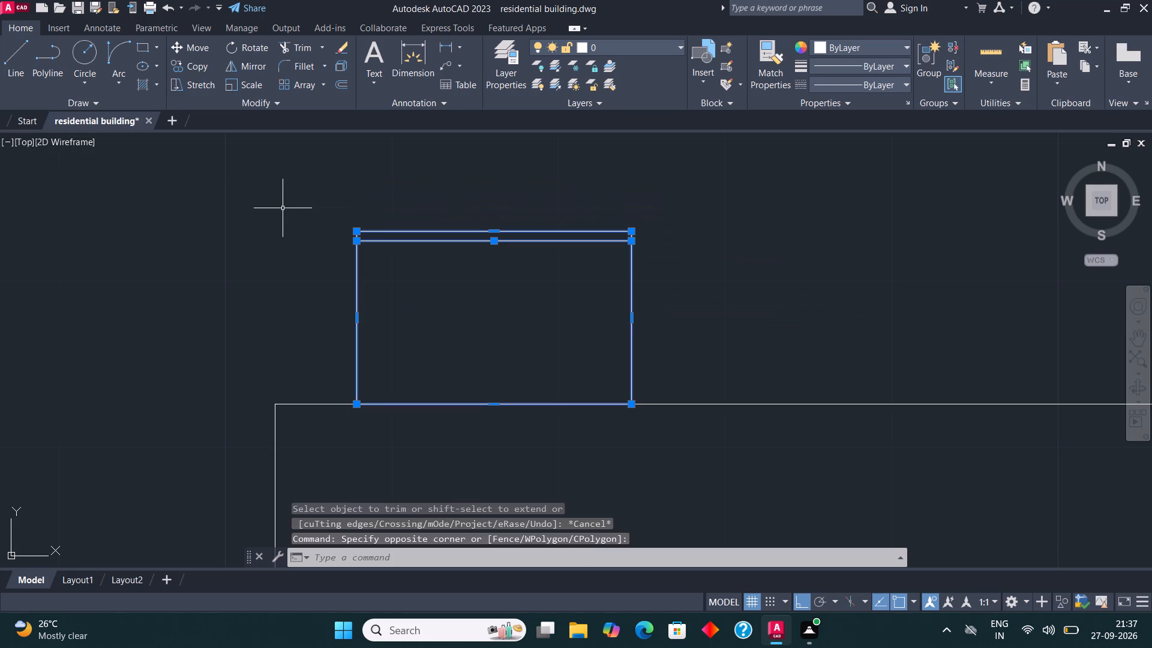
{"action": "left_click", "coordinate": [187, 61]}
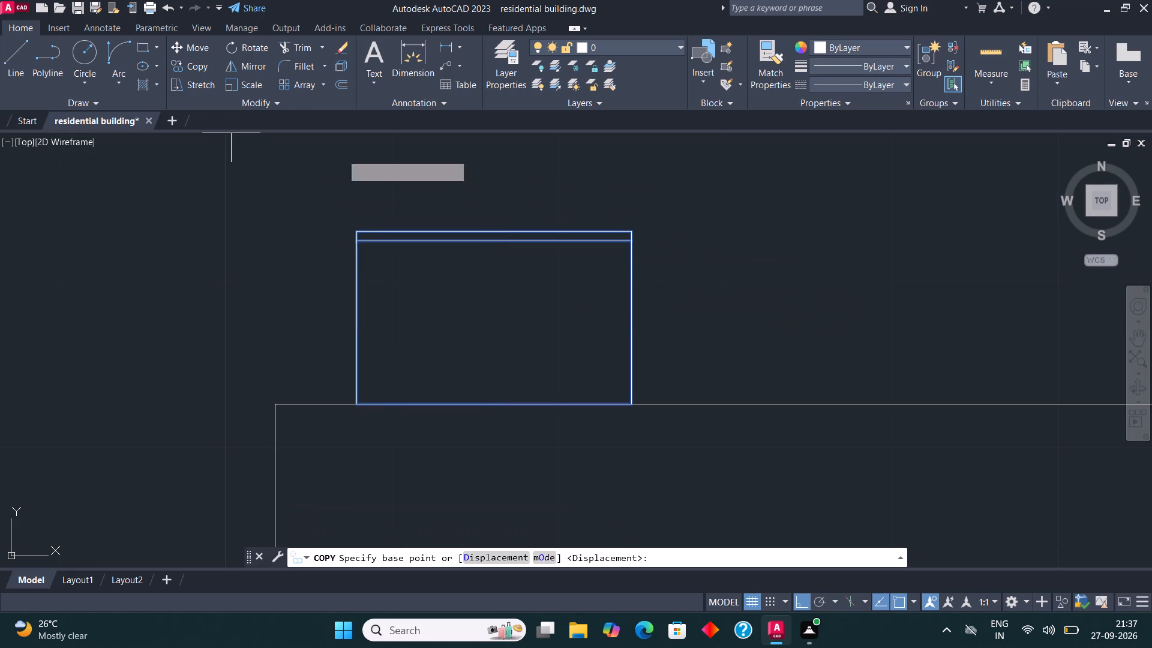
{"action": "left_click", "coordinate": [632, 405]}
{"action": "scroll", "coordinate": [634, 412], "scroll_direction": "down", "scroll_amount": 3}
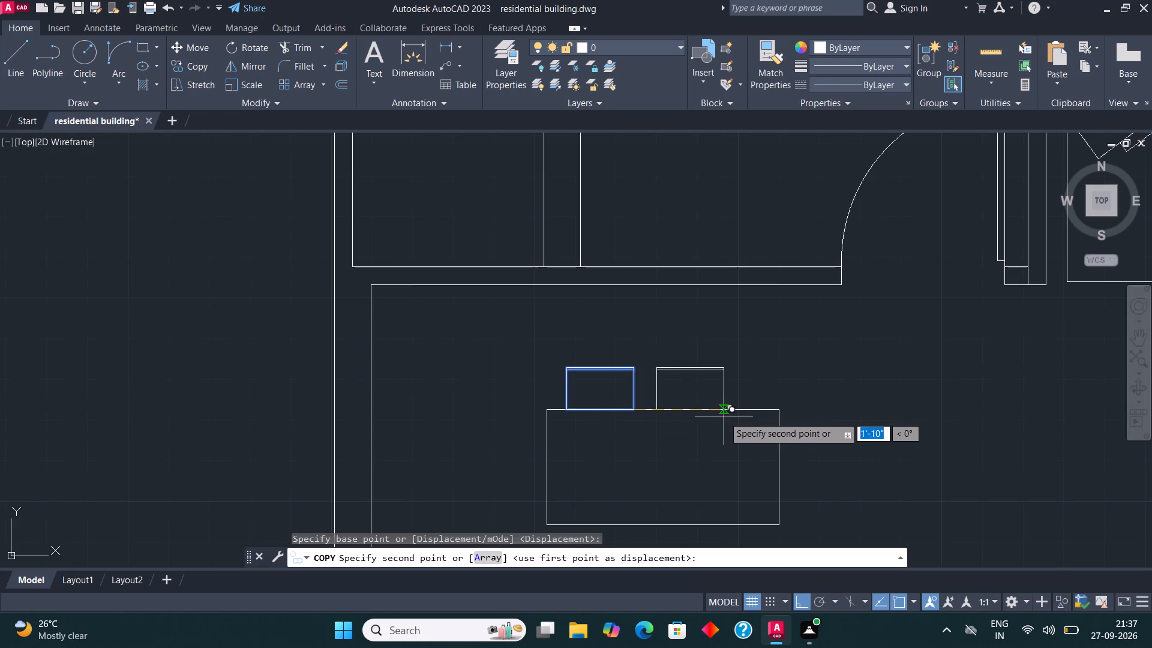
{"action": "scroll", "coordinate": [724, 416], "scroll_direction": "up", "scroll_amount": 1}
{"action": "left_click", "coordinate": [769, 412]}
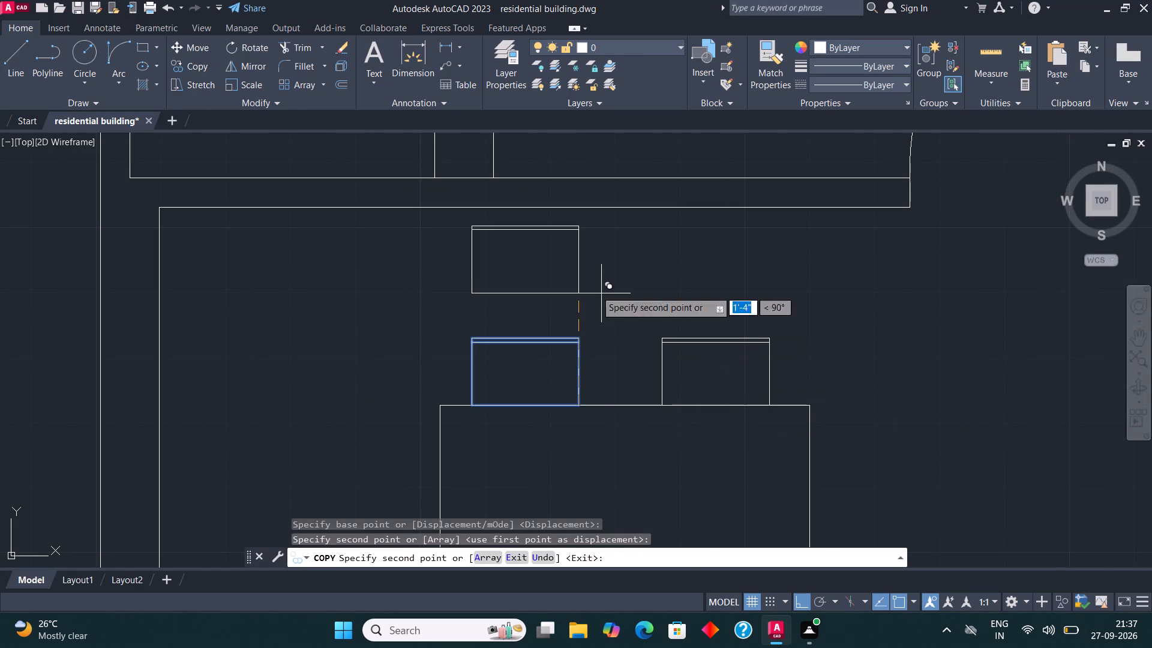
{"action": "key", "text": "Escape"}
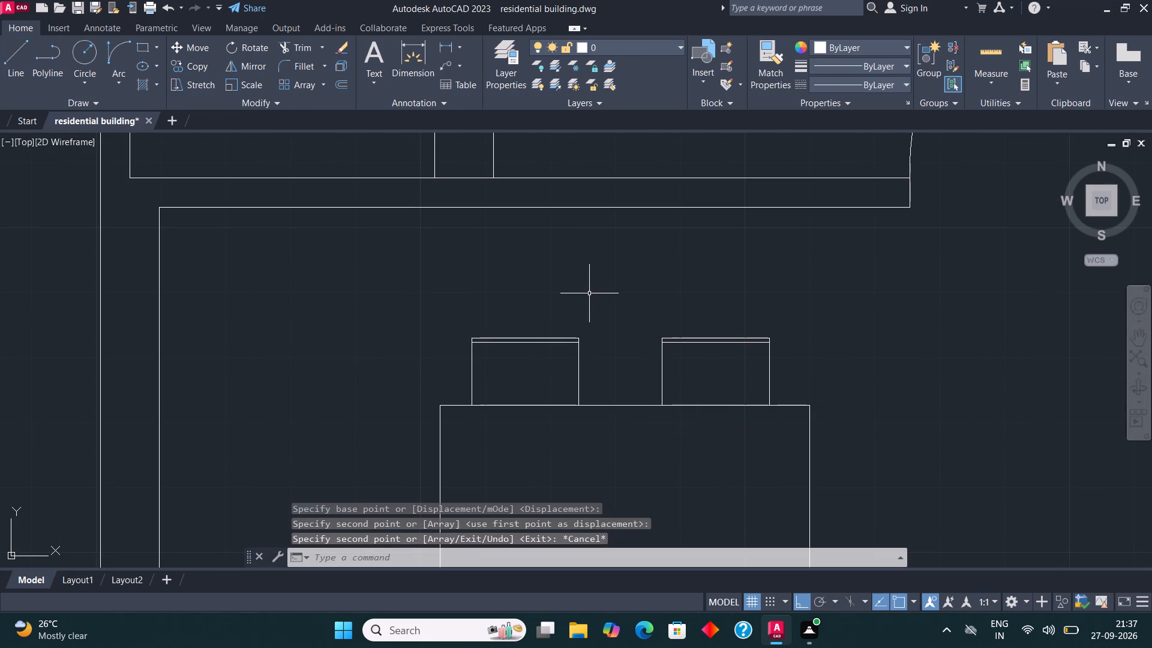
Mirror both chairs about a horizontal line through the table onto its lower side, keeping the originals.
{"action": "scroll", "coordinate": [590, 303], "scroll_direction": "down", "scroll_amount": 3}
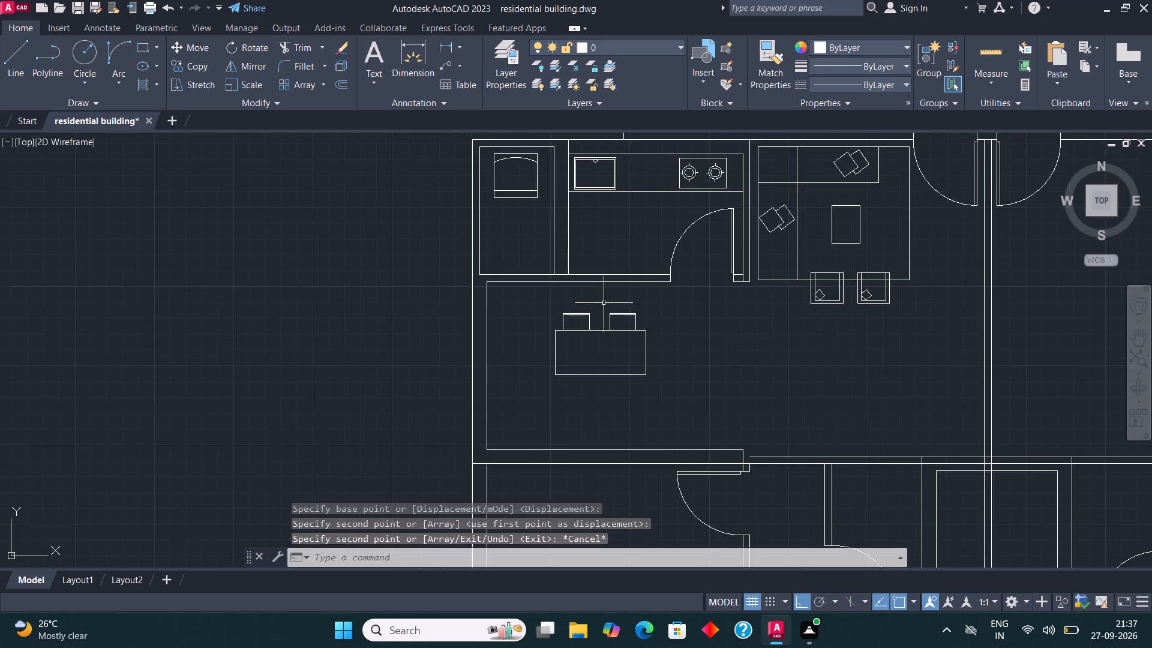
{"action": "scroll", "coordinate": [668, 312], "scroll_direction": "up", "scroll_amount": 2}
{"action": "left_click", "coordinate": [608, 340]}
{"action": "left_click", "coordinate": [357, 304]}
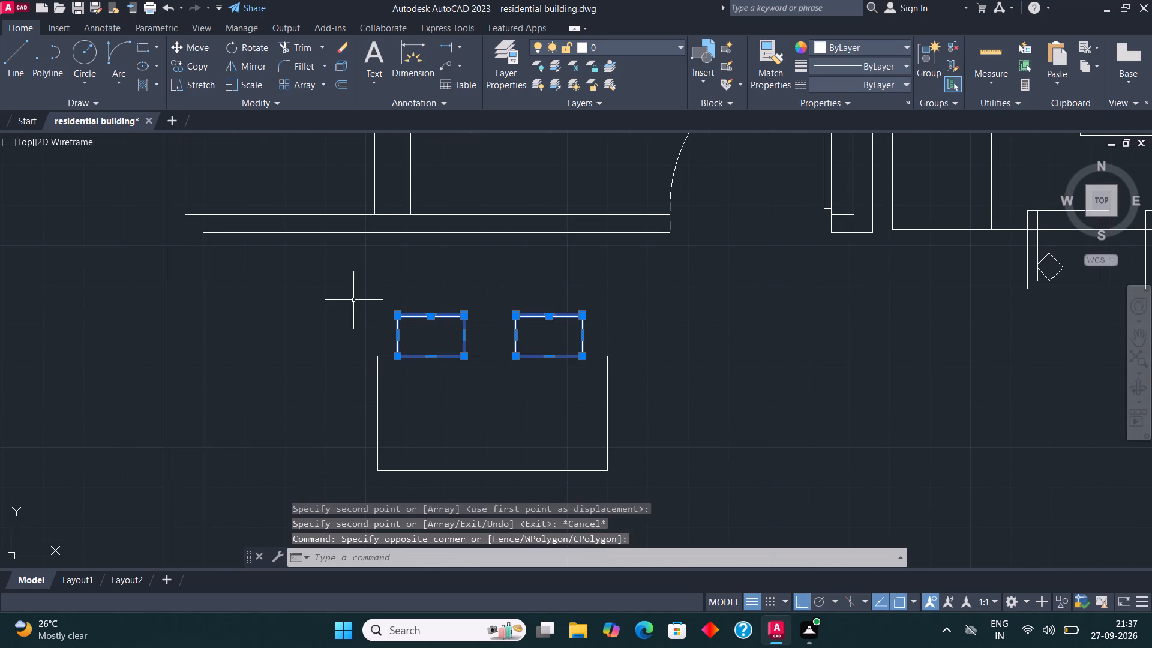
{"action": "left_click", "coordinate": [247, 64]}
{"action": "scroll", "coordinate": [430, 179], "scroll_direction": "down", "scroll_amount": 1}
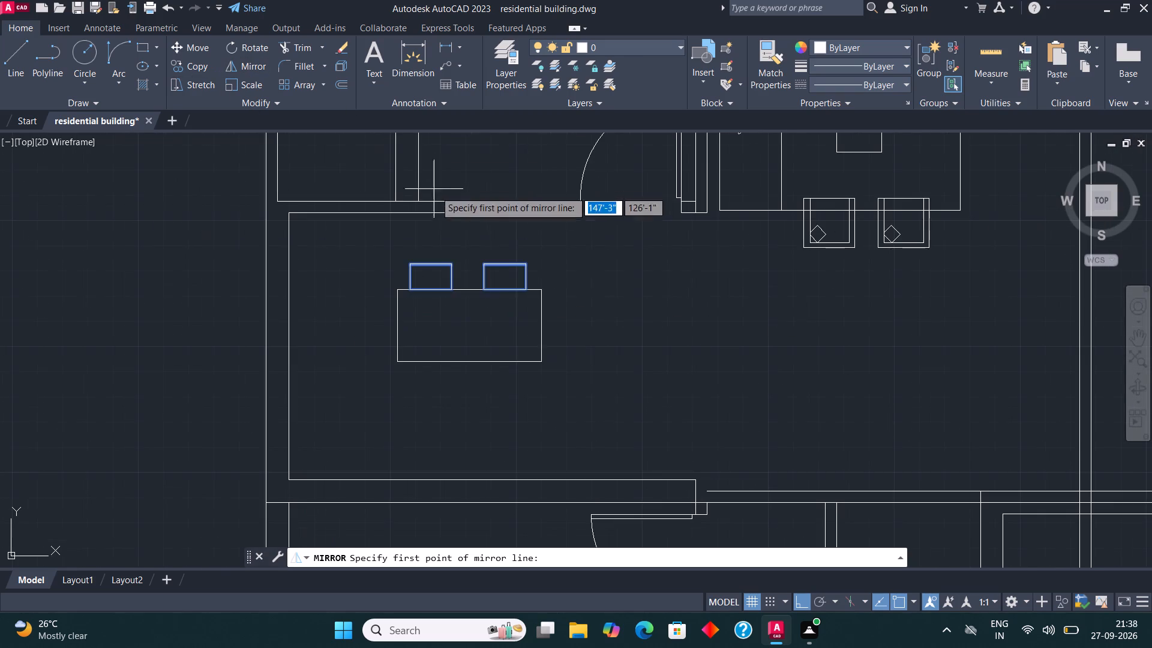
{"action": "left_click", "coordinate": [467, 321]}
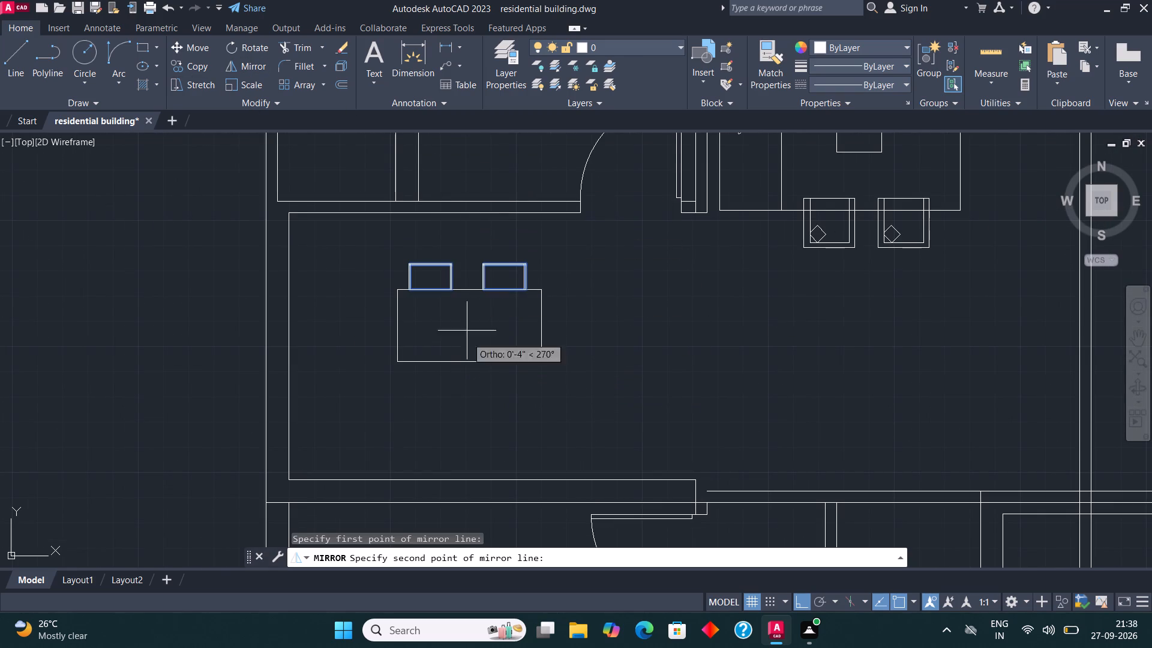
{"action": "left_click", "coordinate": [361, 337]}
{"action": "left_click", "coordinate": [402, 388]}
{"action": "left_click", "coordinate": [603, 348]}
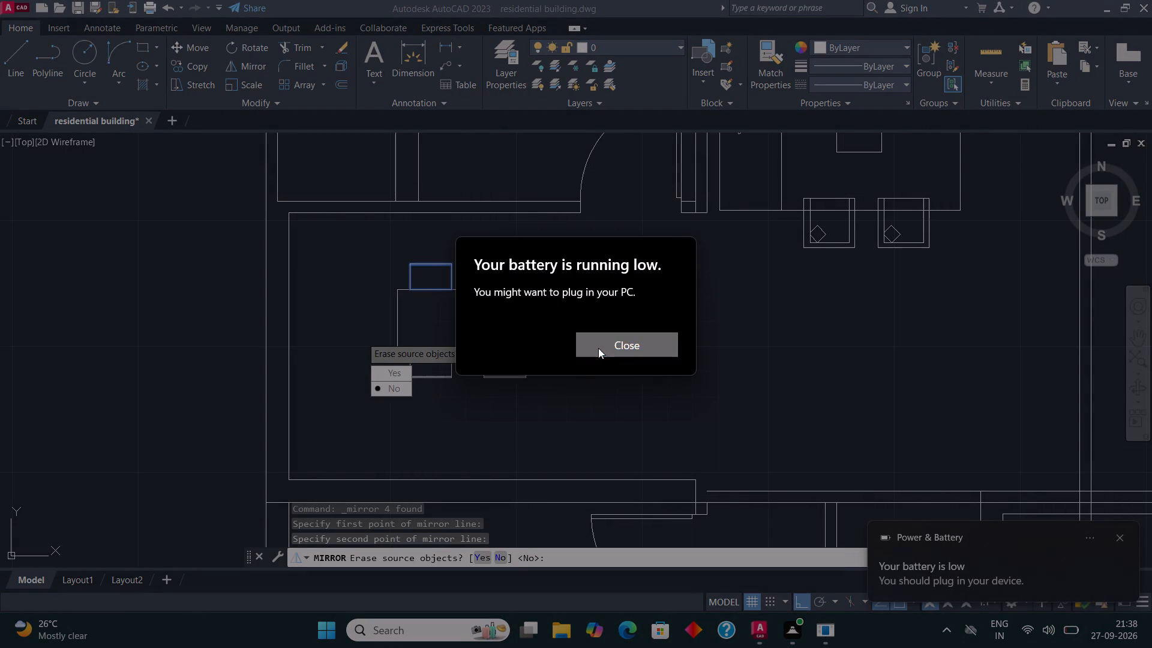
{"action": "left_click_drag", "start_coordinate": [397, 390], "coordinate": [361, 337]}
Move the two mirrored chairs straight down so their seats meet the table's lower edge.
{"action": "scroll", "coordinate": [456, 319], "scroll_direction": "up", "scroll_amount": 3}
{"action": "scroll", "coordinate": [707, 483], "scroll_direction": "down", "scroll_amount": 1}
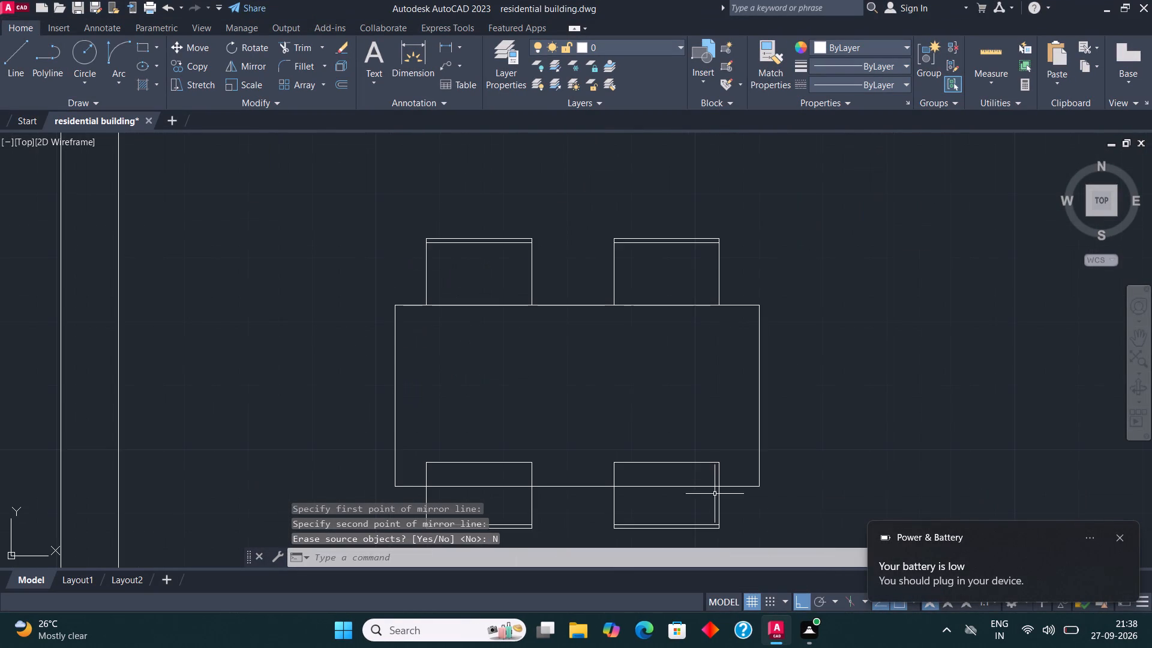
{"action": "scroll", "coordinate": [719, 437], "scroll_direction": "down", "scroll_amount": 2}
{"action": "scroll", "coordinate": [708, 492], "scroll_direction": "up", "scroll_amount": 3}
{"action": "left_click", "coordinate": [775, 437]}
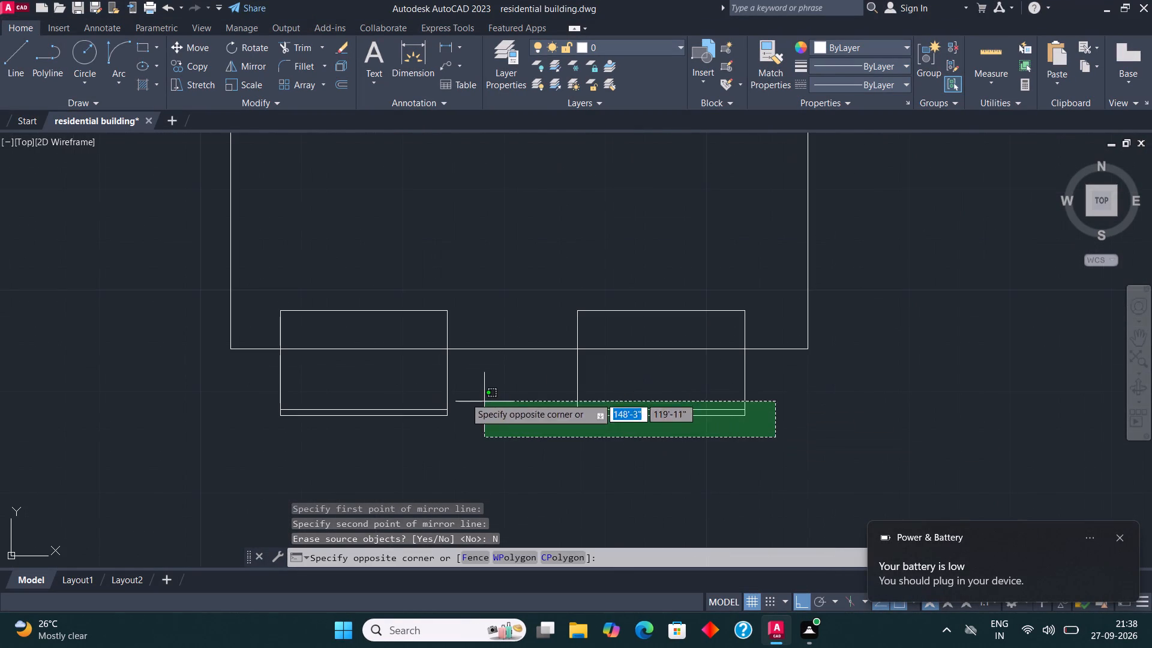
{"action": "left_click", "coordinate": [247, 364]}
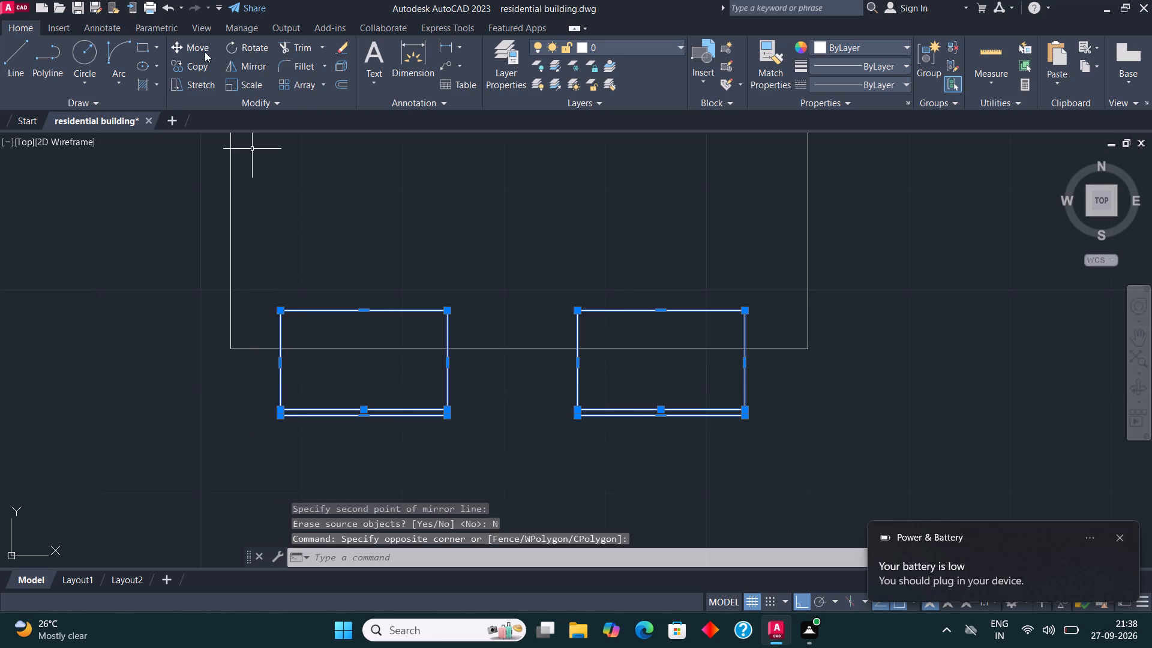
{"action": "left_click", "coordinate": [202, 49]}
{"action": "left_click", "coordinate": [276, 312]}
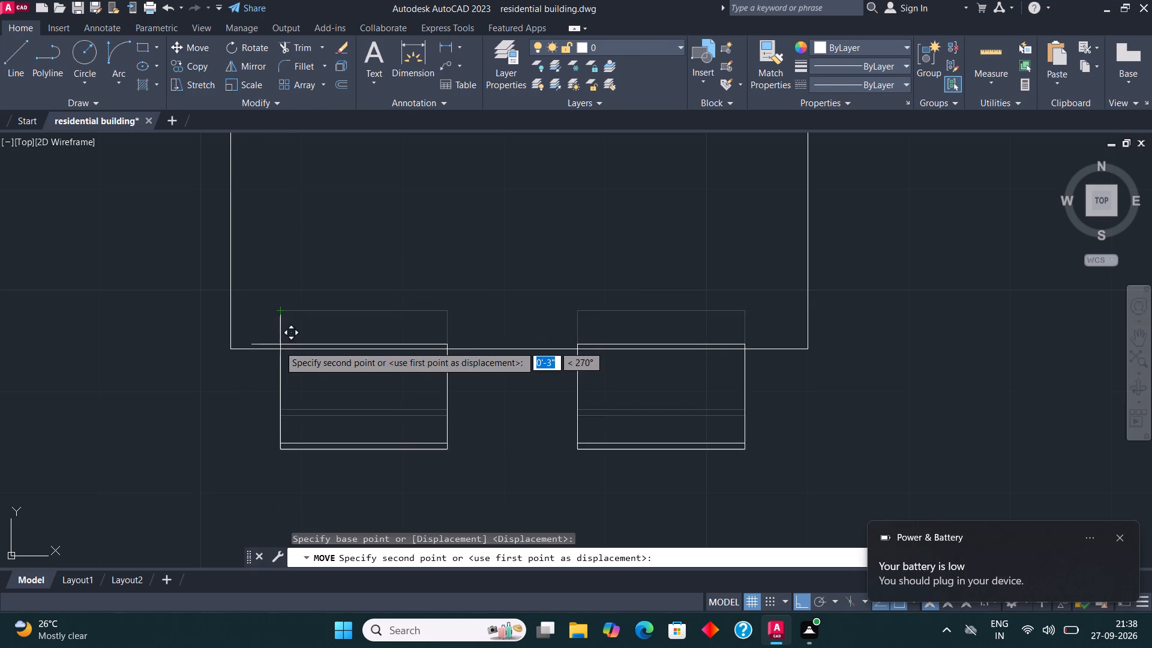
{"action": "left_click", "coordinate": [279, 346]}
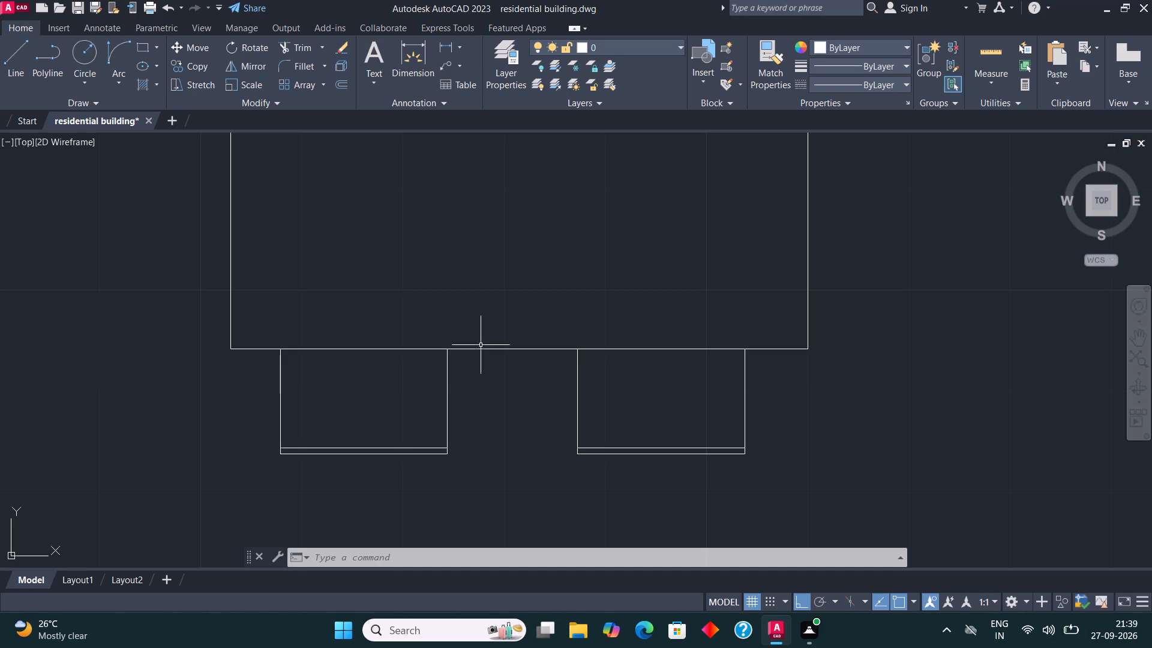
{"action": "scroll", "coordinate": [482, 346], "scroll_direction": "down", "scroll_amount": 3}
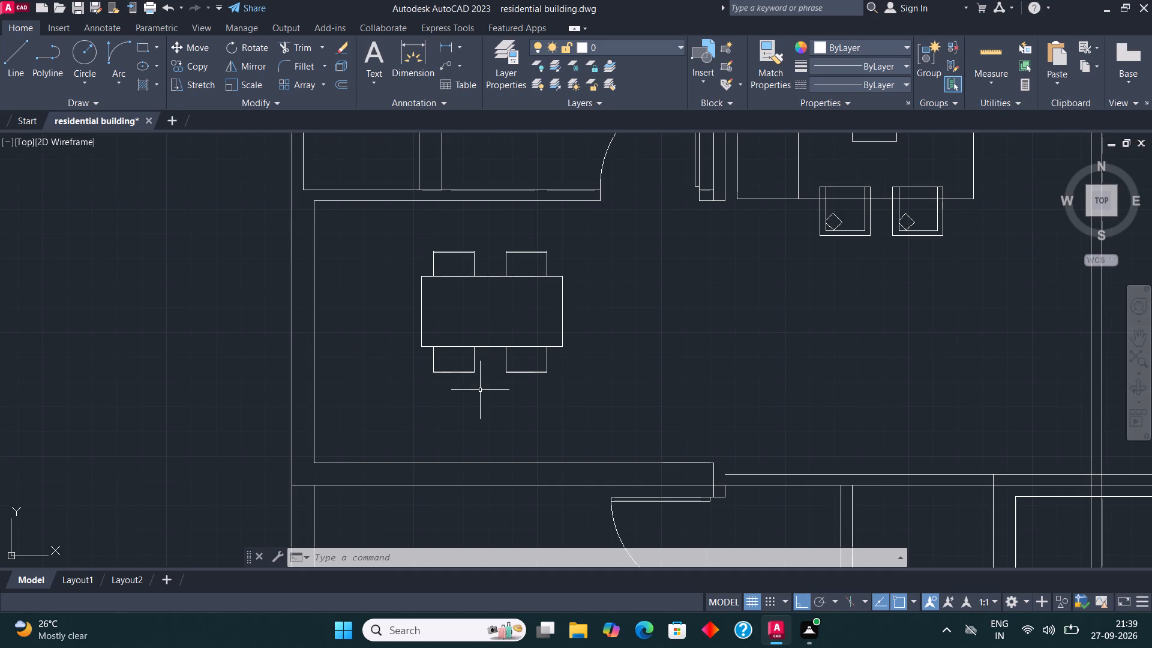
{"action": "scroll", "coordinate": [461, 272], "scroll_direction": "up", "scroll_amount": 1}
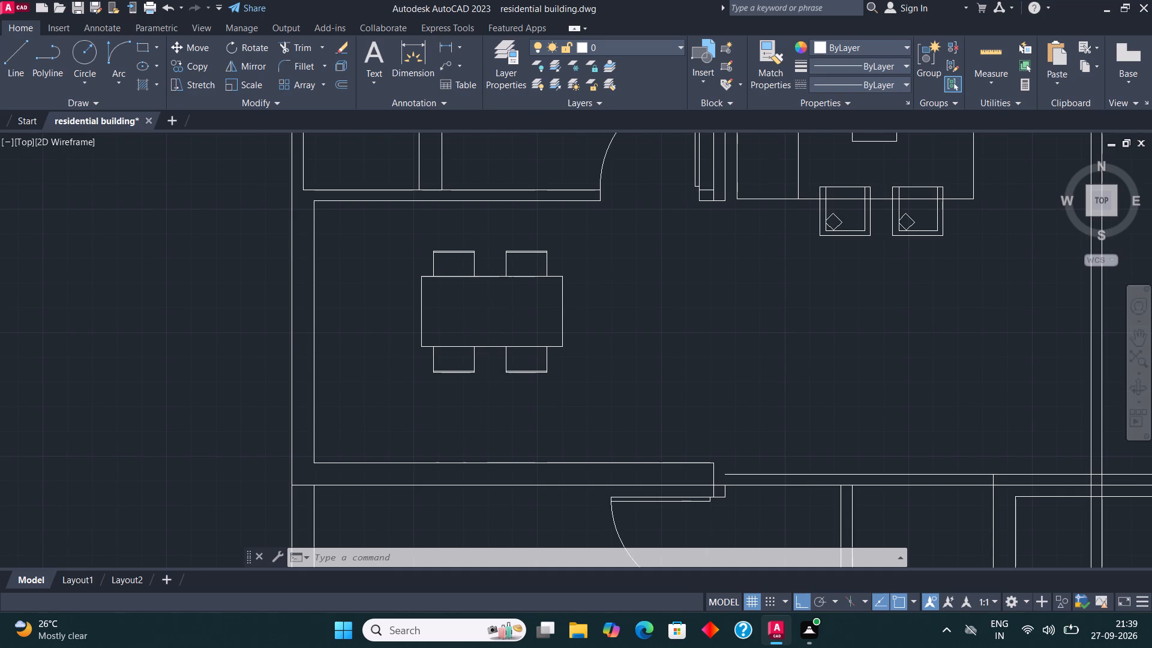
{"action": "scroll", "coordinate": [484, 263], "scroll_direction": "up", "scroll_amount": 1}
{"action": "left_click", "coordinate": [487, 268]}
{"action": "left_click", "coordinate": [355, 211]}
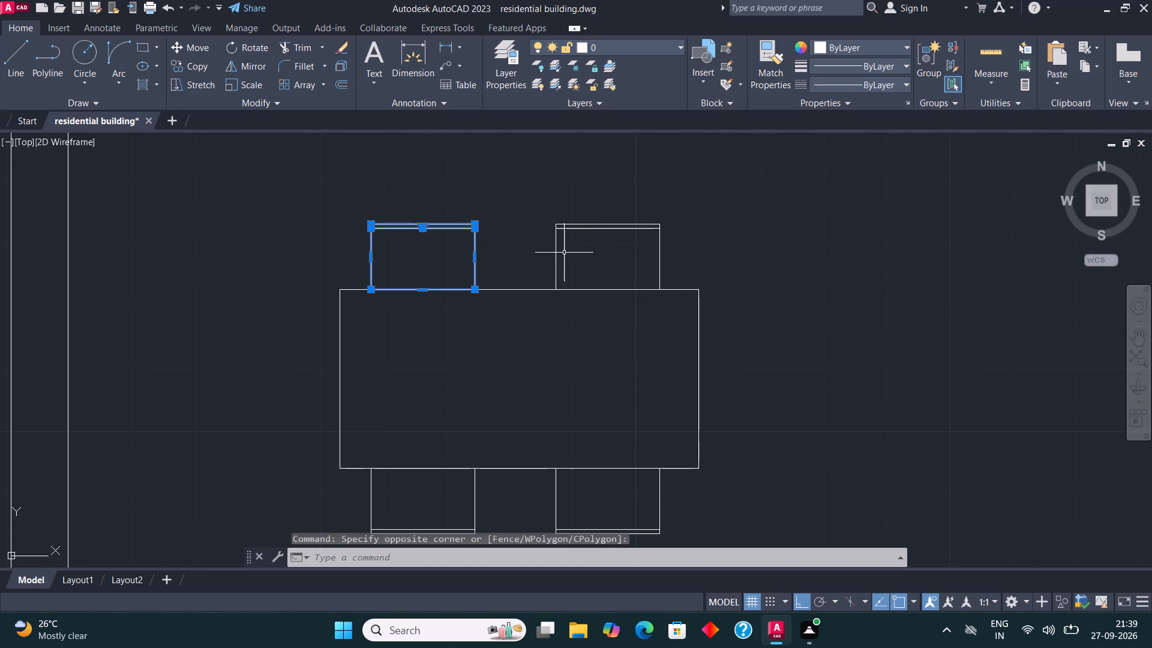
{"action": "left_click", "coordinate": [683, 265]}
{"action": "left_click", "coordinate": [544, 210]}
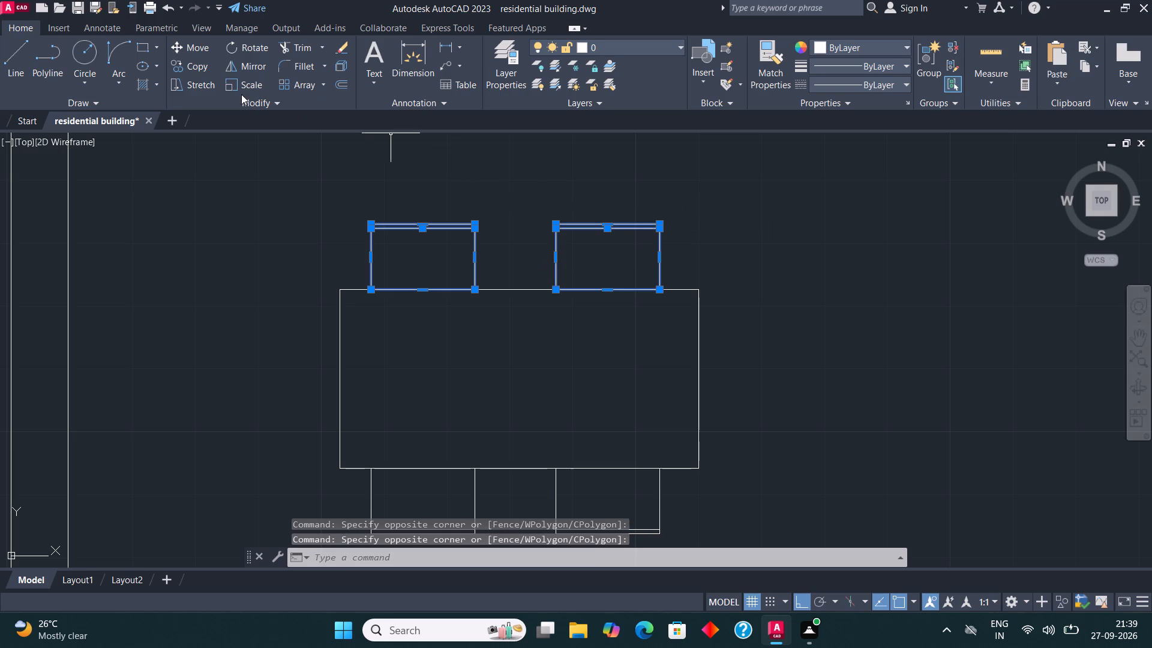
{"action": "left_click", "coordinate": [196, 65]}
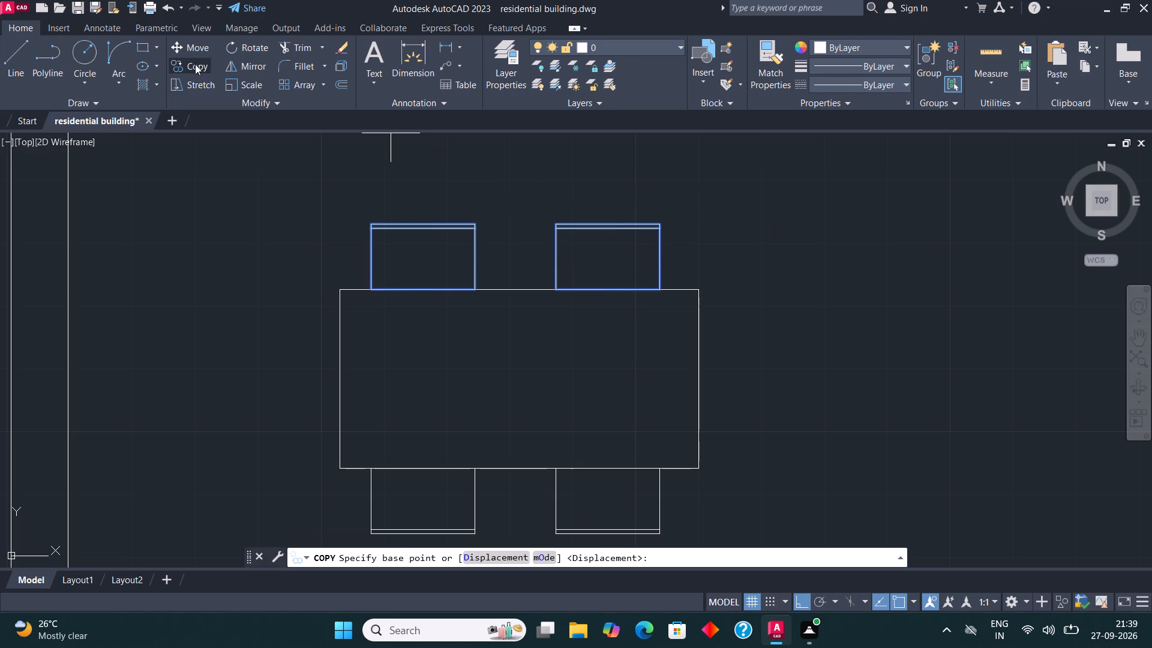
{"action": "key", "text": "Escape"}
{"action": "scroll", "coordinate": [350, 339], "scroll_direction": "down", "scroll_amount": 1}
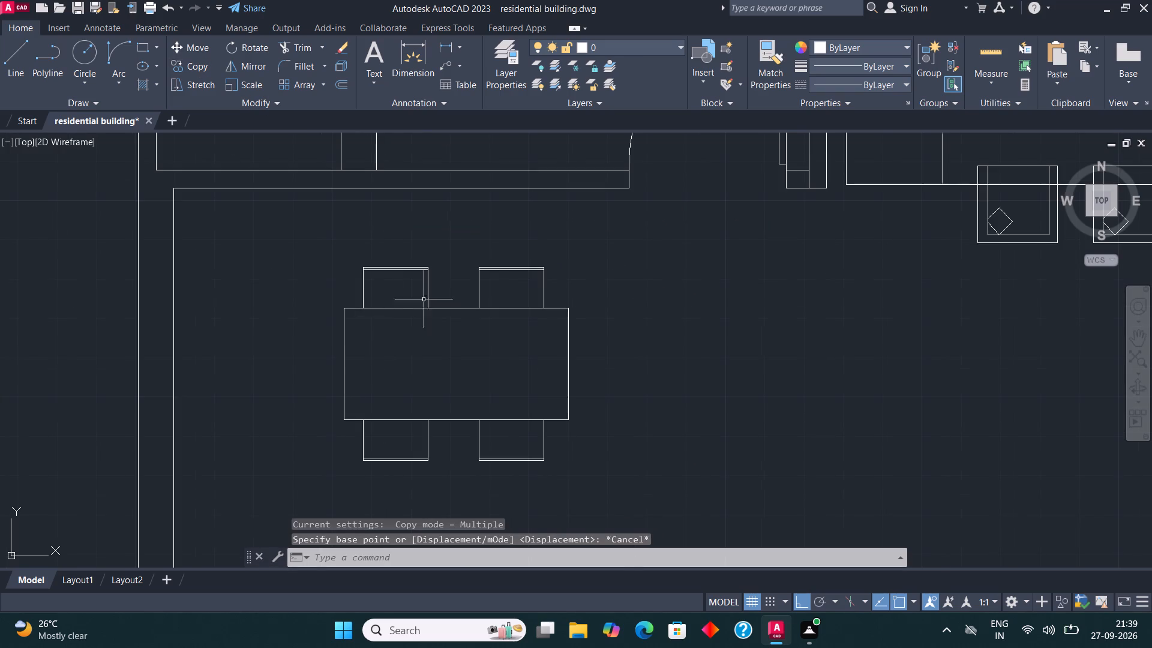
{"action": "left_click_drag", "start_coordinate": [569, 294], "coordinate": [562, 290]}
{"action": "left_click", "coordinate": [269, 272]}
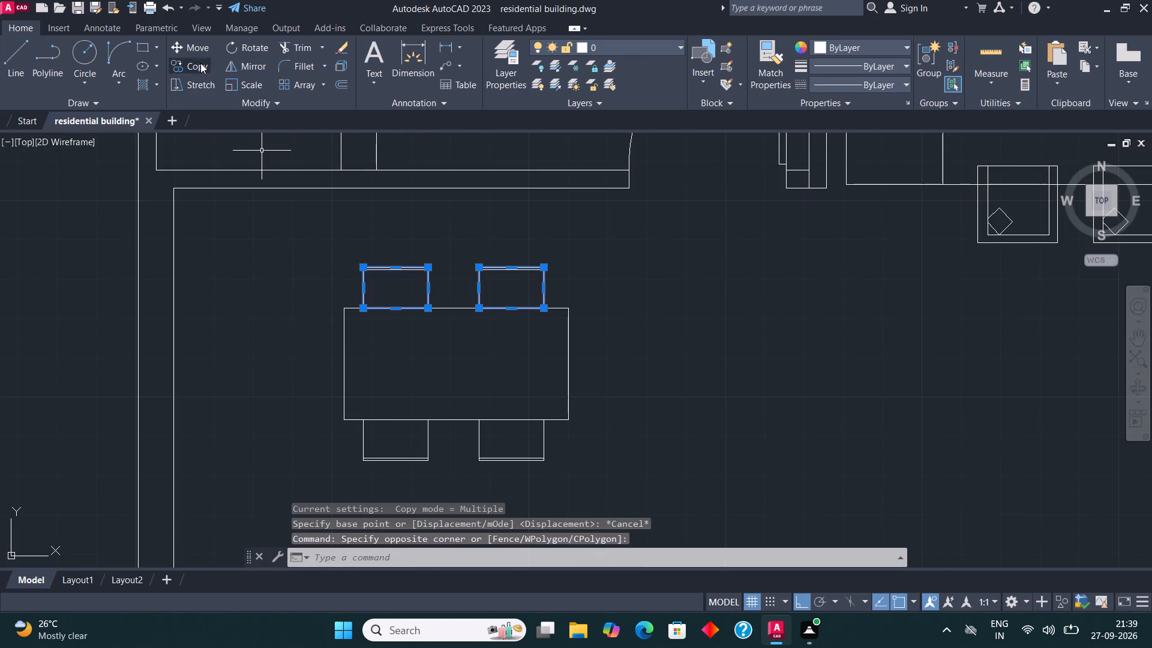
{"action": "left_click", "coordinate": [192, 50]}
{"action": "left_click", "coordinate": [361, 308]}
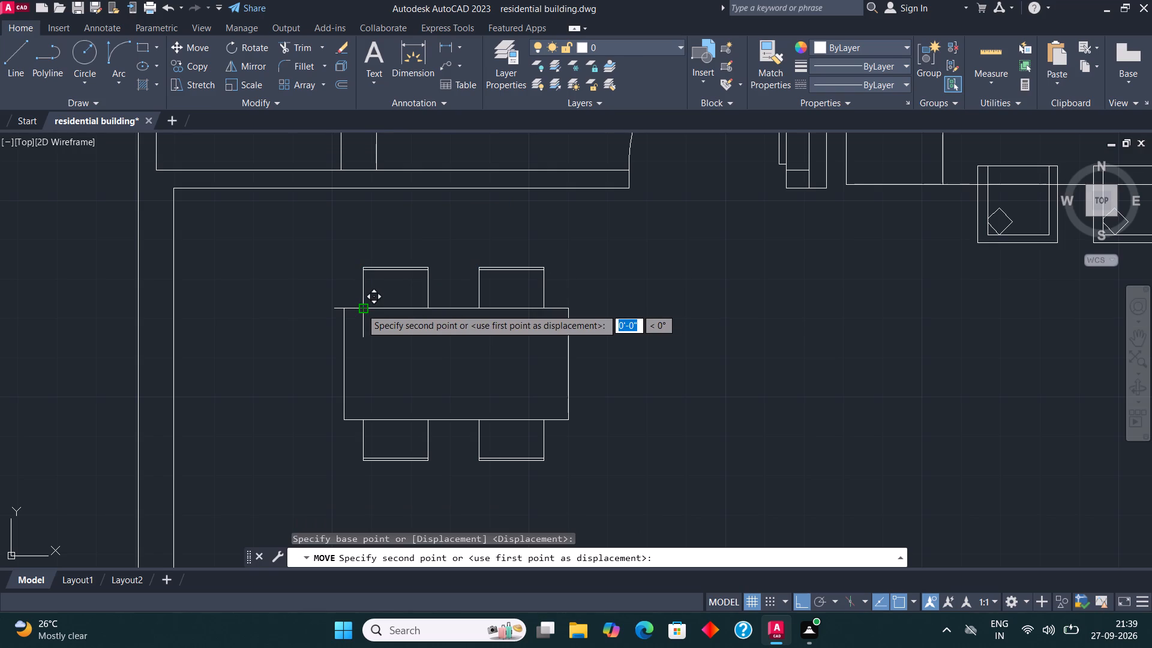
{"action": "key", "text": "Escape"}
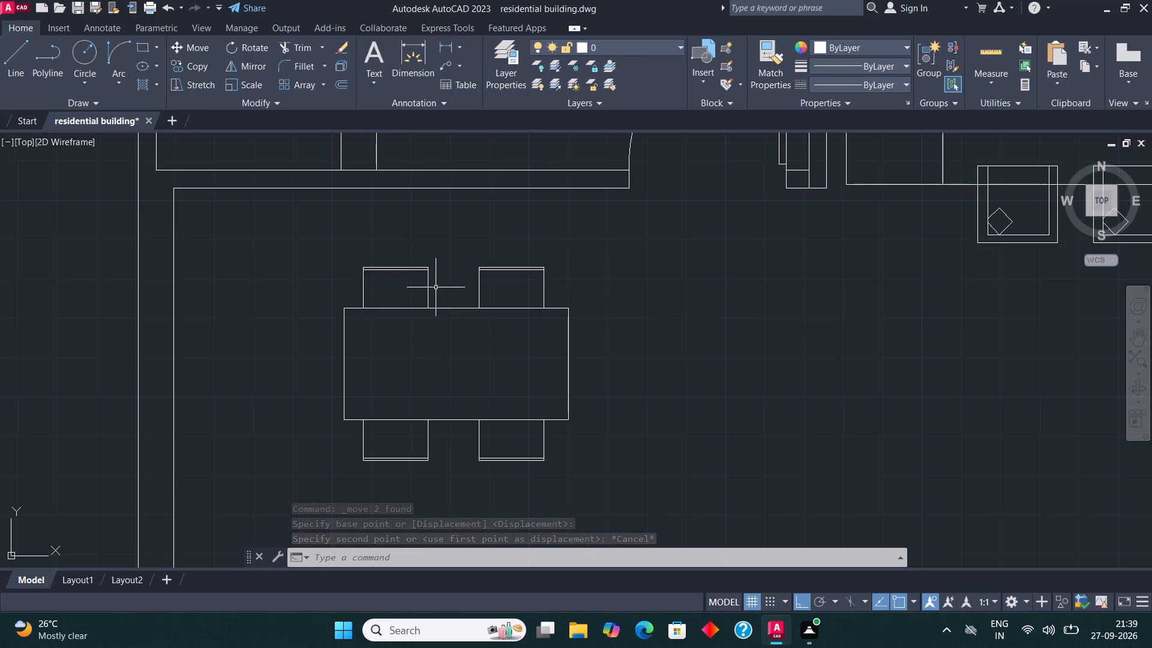
Copy the table's upper-left chair horizontally into the open floor area to the right of the table.
{"action": "left_click_drag", "start_coordinate": [436, 286], "coordinate": [430, 282]}
{"action": "left_click", "coordinate": [293, 269]}
{"action": "left_click", "coordinate": [191, 68]}
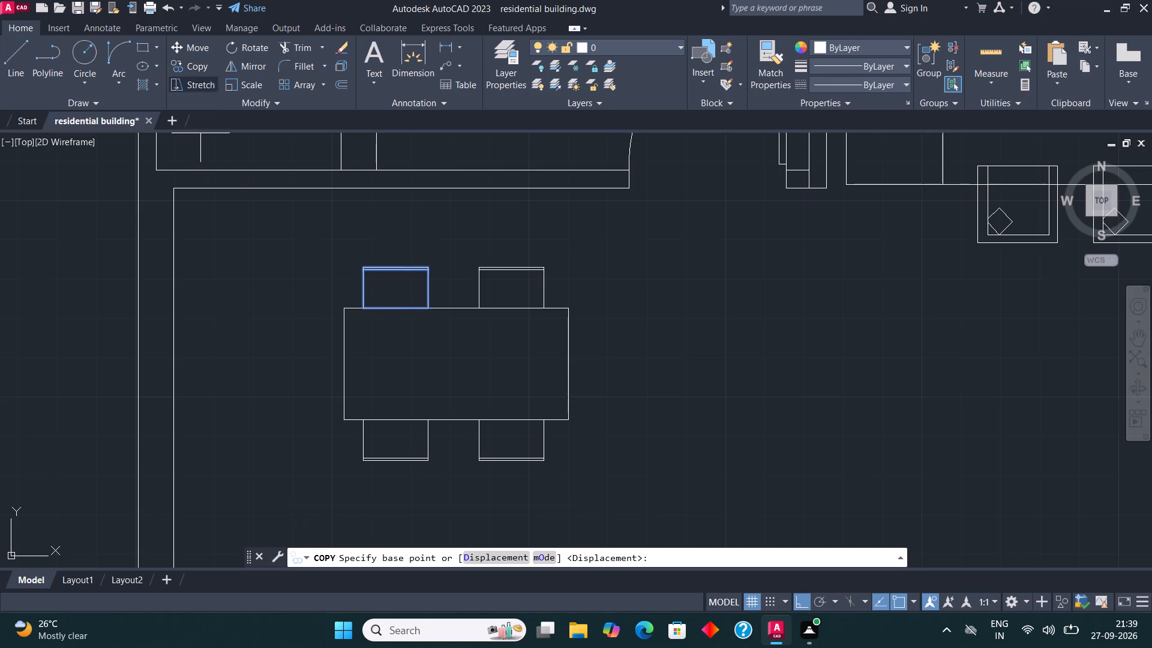
{"action": "left_click", "coordinate": [386, 299]}
{"action": "scroll", "coordinate": [387, 310], "scroll_direction": "down", "scroll_amount": 3}
{"action": "scroll", "coordinate": [454, 349], "scroll_direction": "up", "scroll_amount": 2}
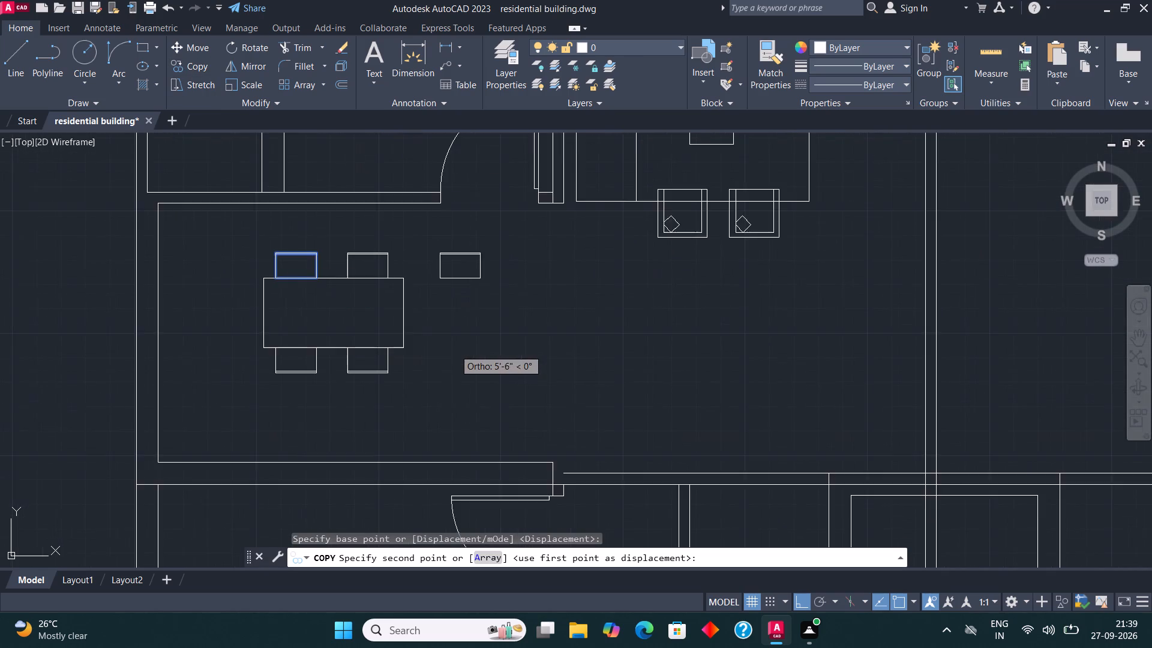
{"action": "scroll", "coordinate": [454, 349], "scroll_direction": "up", "scroll_amount": 1}
{"action": "left_click", "coordinate": [531, 371]}
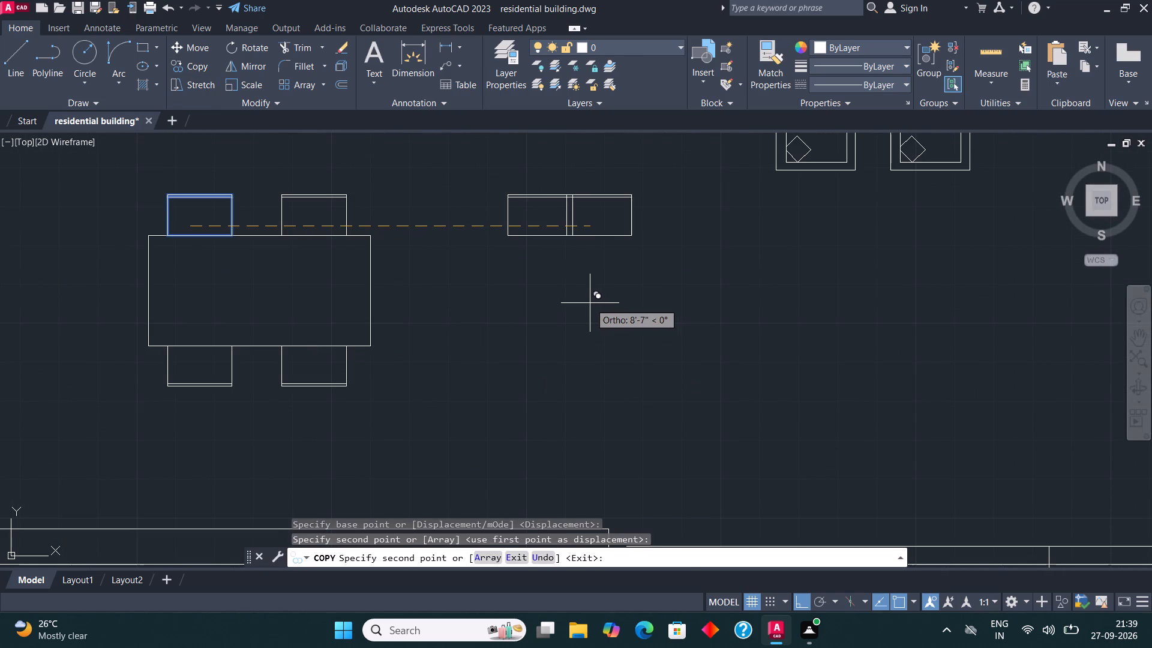
{"action": "key", "text": "Escape"}
Rotate the loose chair copy beside the dining table by 90° so its backrest faces away from the table's left end.
{"action": "left_click_drag", "start_coordinate": [592, 287], "coordinate": [586, 284]}
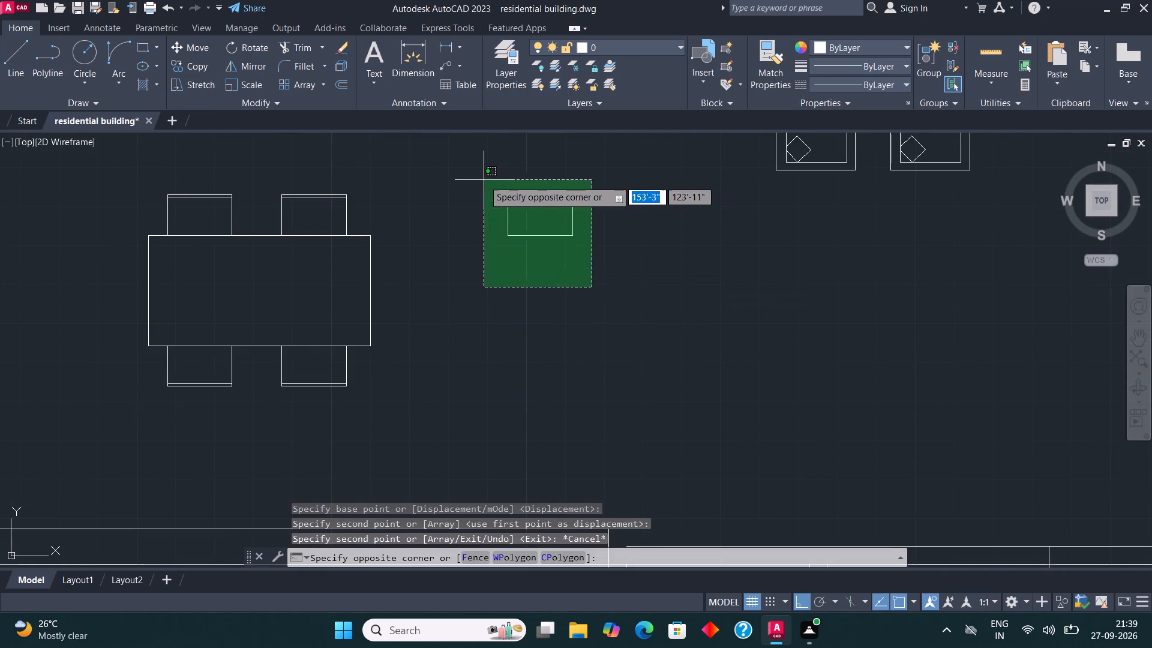
{"action": "left_click", "coordinate": [484, 180]}
{"action": "left_click", "coordinate": [232, 47]}
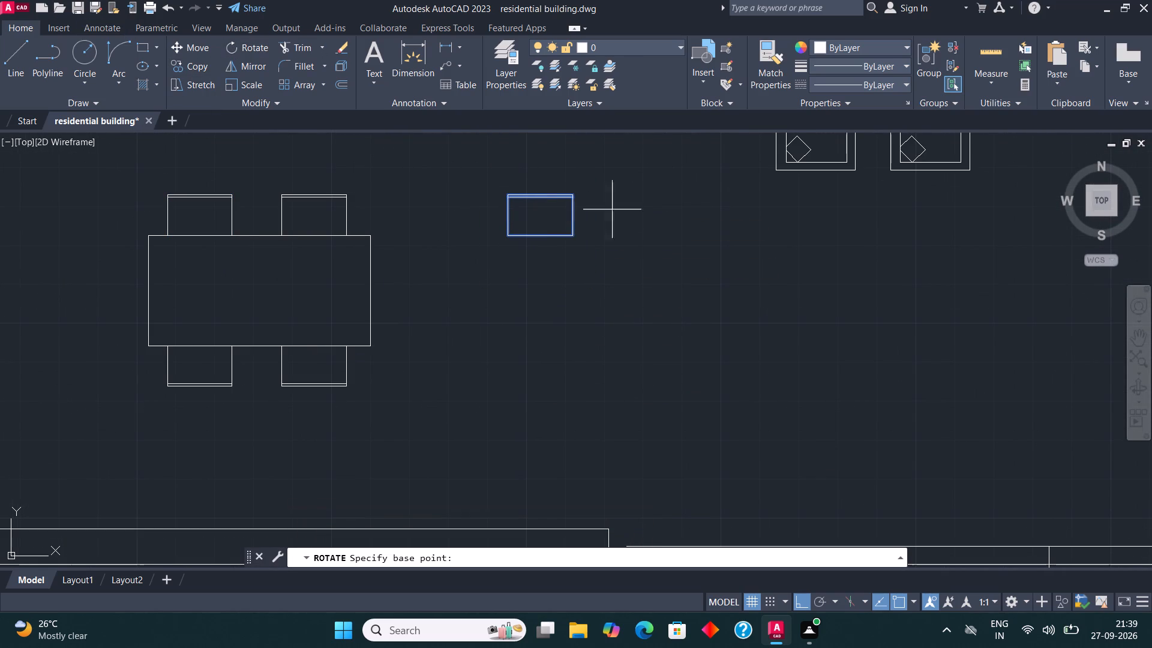
{"action": "left_click", "coordinate": [556, 269]}
{"action": "left_click", "coordinate": [539, 211]}
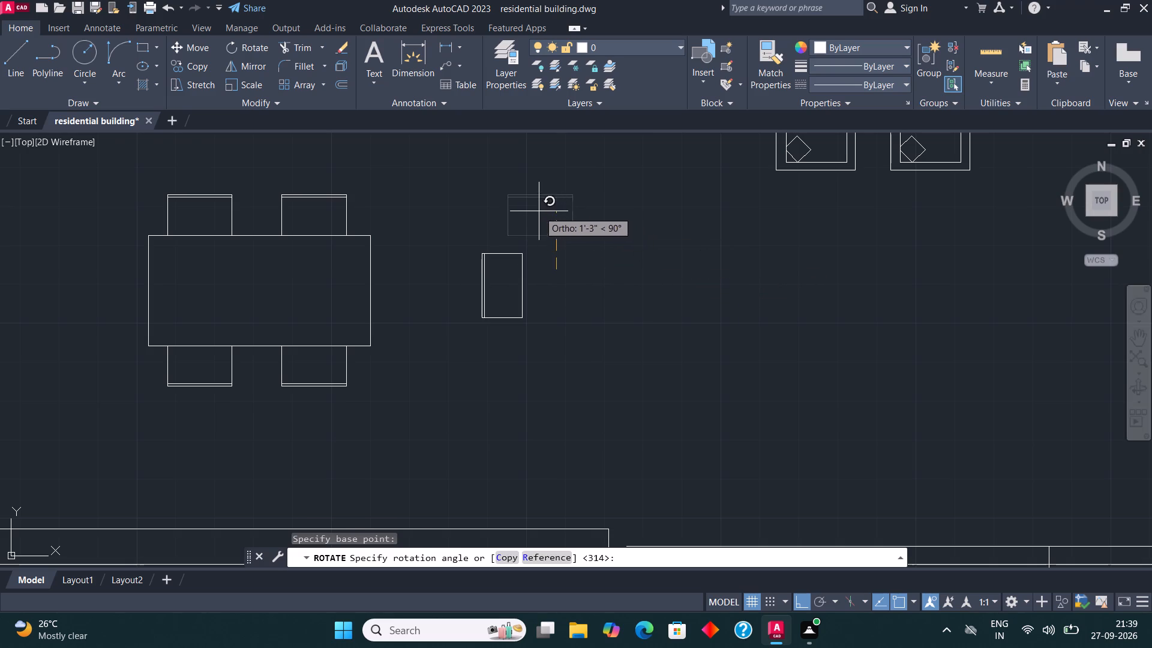
Move the rotated chair to the table's left side so its seat meets the left edge, with Ortho off.
{"action": "left_click", "coordinate": [557, 327]}
{"action": "left_click", "coordinate": [444, 220]}
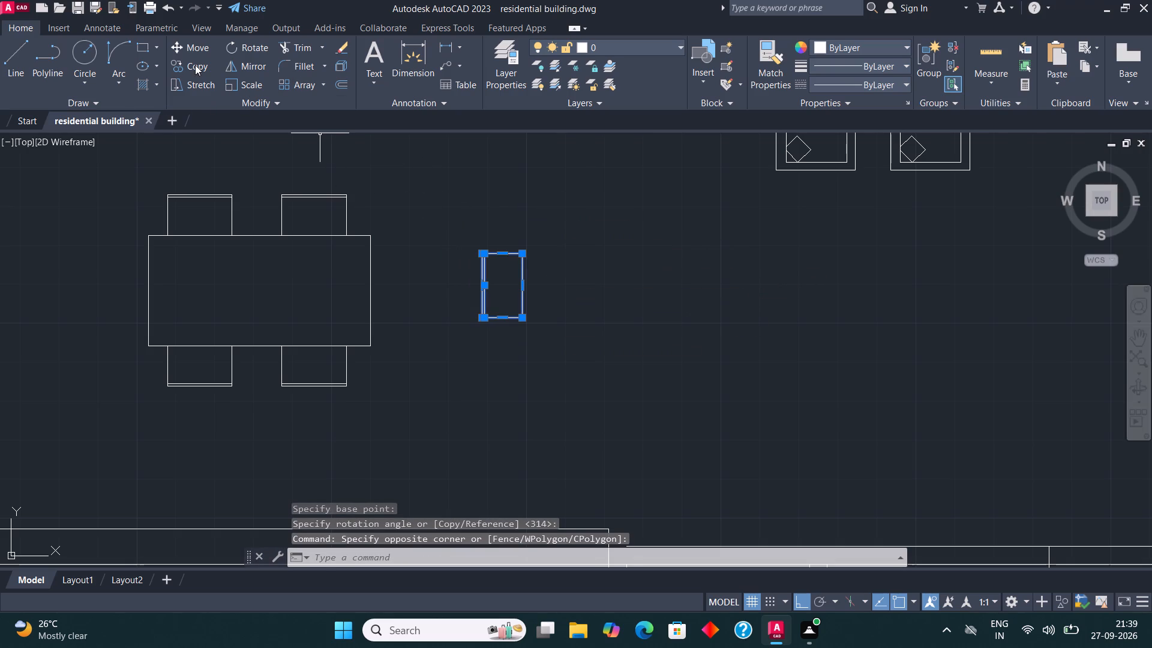
{"action": "left_click", "coordinate": [199, 44]}
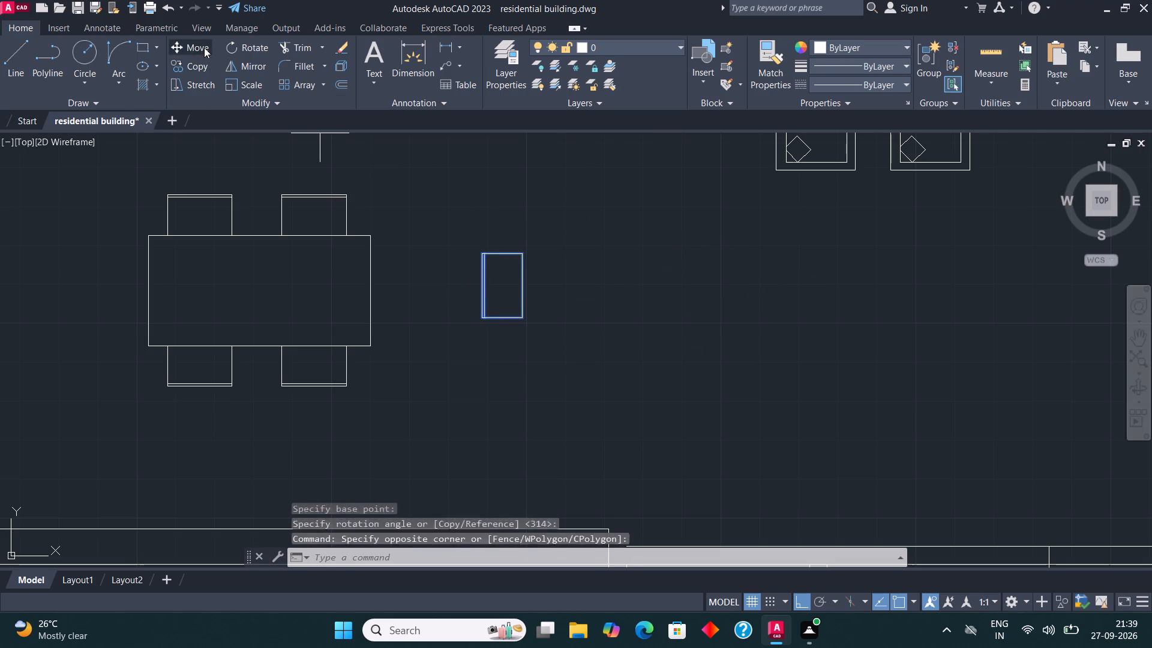
{"action": "left_click", "coordinate": [525, 251]}
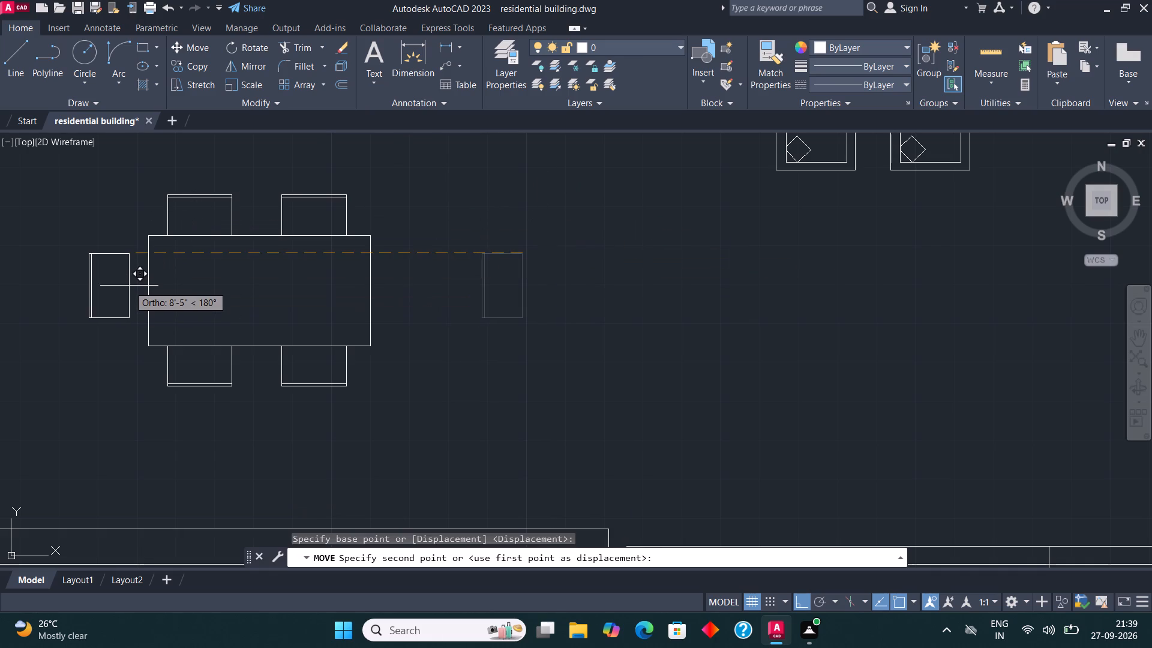
{"action": "key", "text": "F8"}
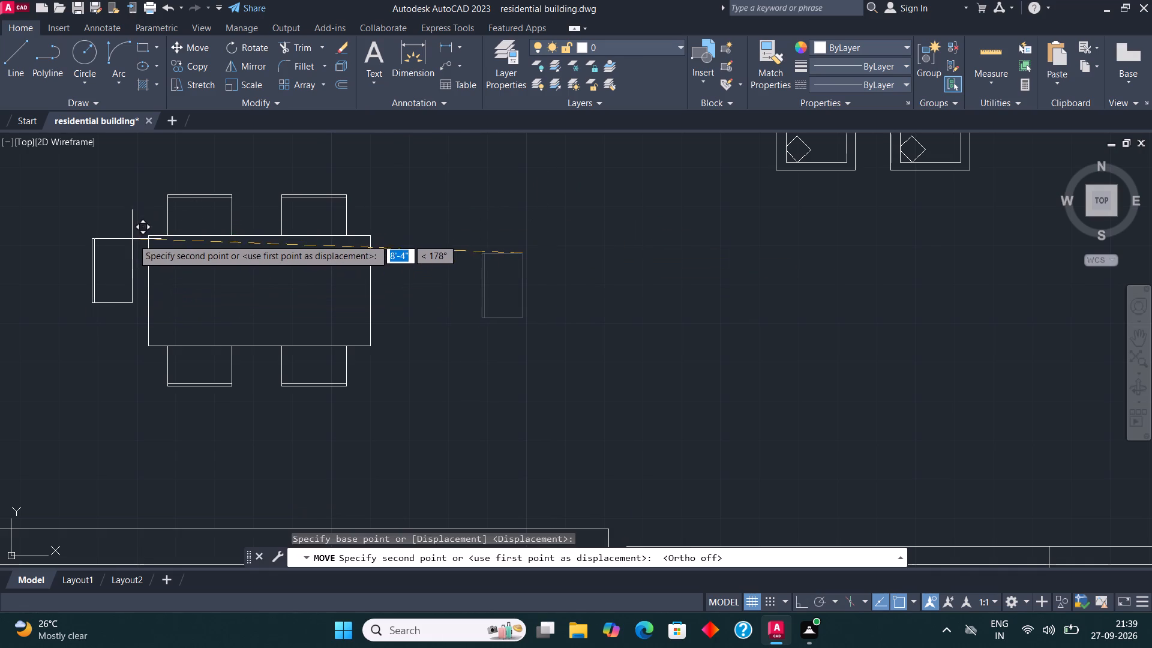
{"action": "scroll", "coordinate": [146, 251], "scroll_direction": "up", "scroll_amount": 2}
{"action": "left_click", "coordinate": [146, 268]}
{"action": "scroll", "coordinate": [317, 263], "scroll_direction": "down", "scroll_amount": 1}
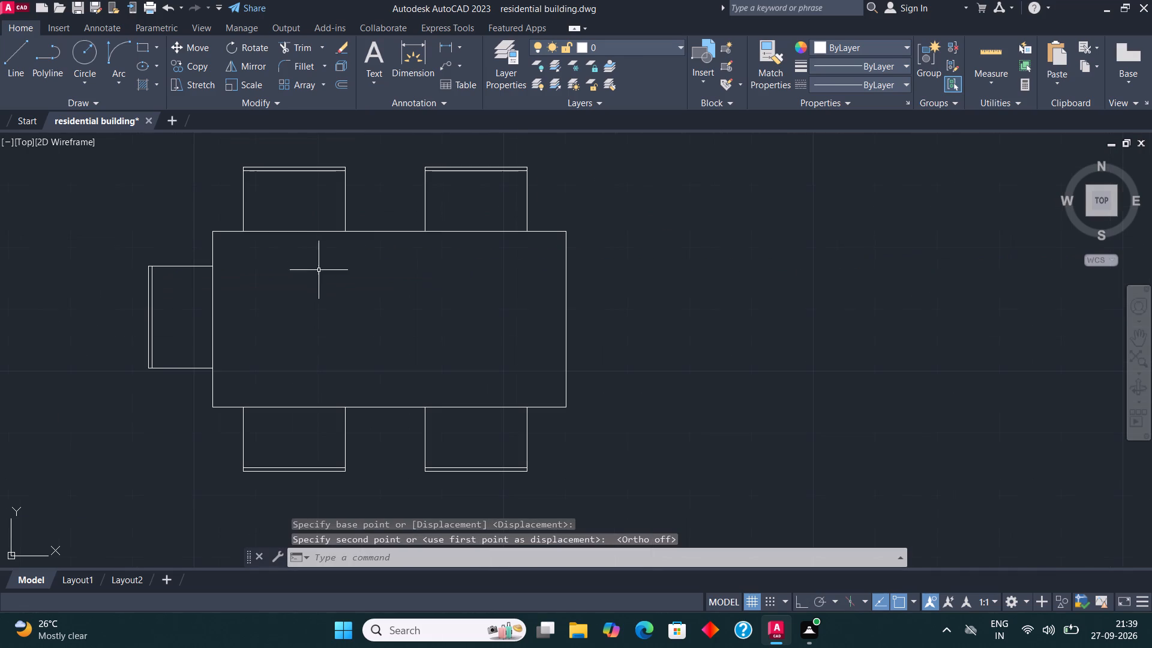
Mirror the left-end chair about a vertical line through the middle of the table, keeping the original.
{"action": "left_click_drag", "start_coordinate": [176, 391], "coordinate": [173, 386]}
{"action": "left_click", "coordinate": [80, 229]}
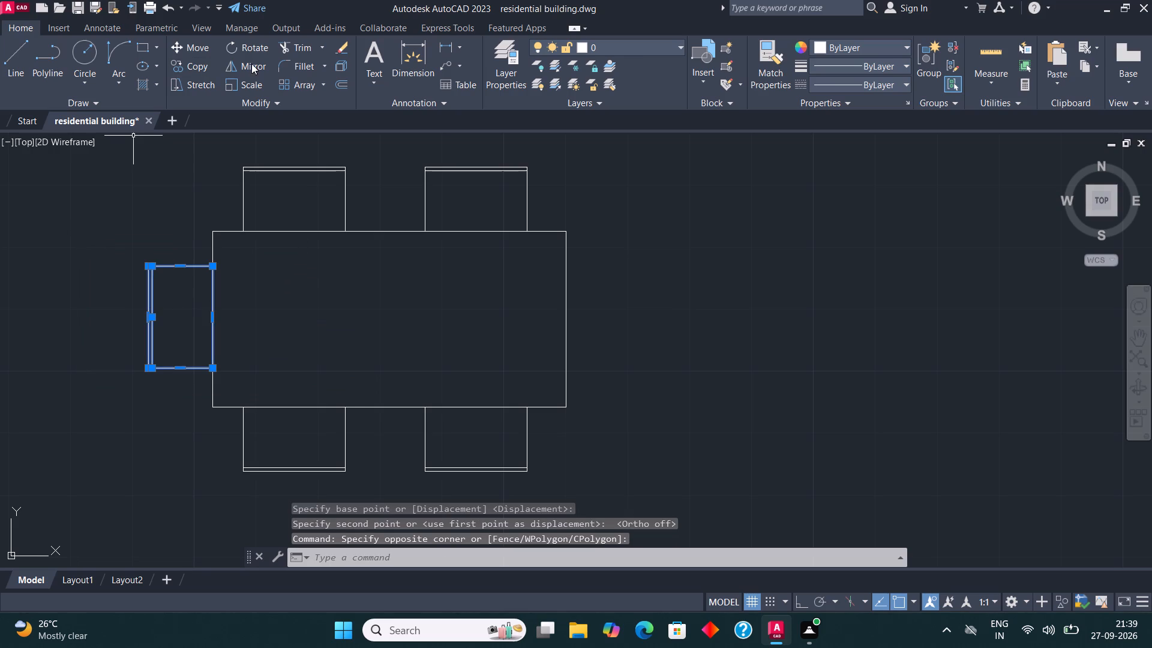
{"action": "left_click", "coordinate": [251, 64]}
{"action": "left_click", "coordinate": [393, 313]}
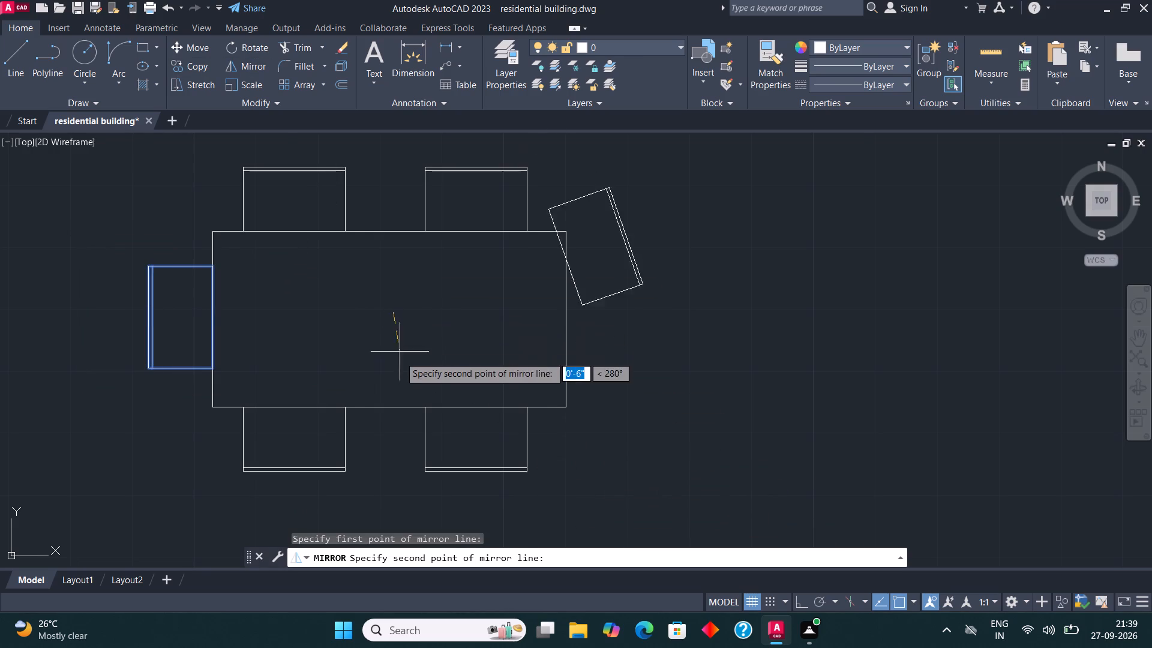
{"action": "key", "text": "F8"}
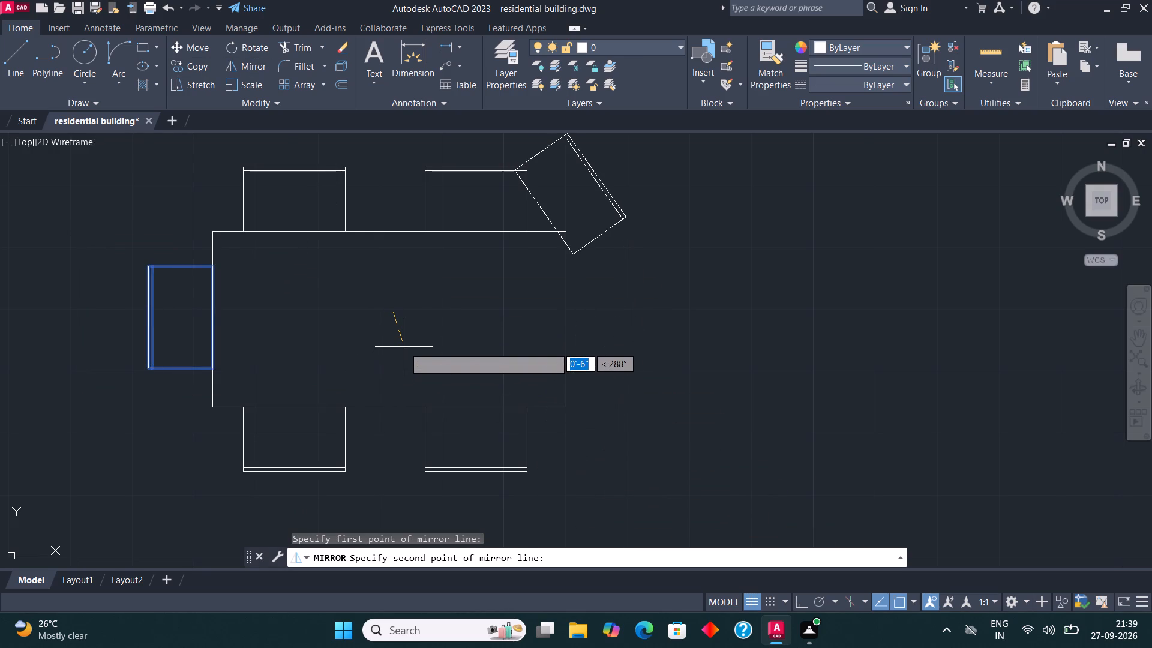
{"action": "left_click", "coordinate": [404, 346]}
{"action": "left_click_drag", "start_coordinate": [441, 394], "coordinate": [404, 346]}
Move the mirrored chair horizontally so its seat meets the table's right edge.
{"action": "left_click_drag", "start_coordinate": [662, 418], "coordinate": [659, 411]}
{"action": "left_click", "coordinate": [604, 256]}
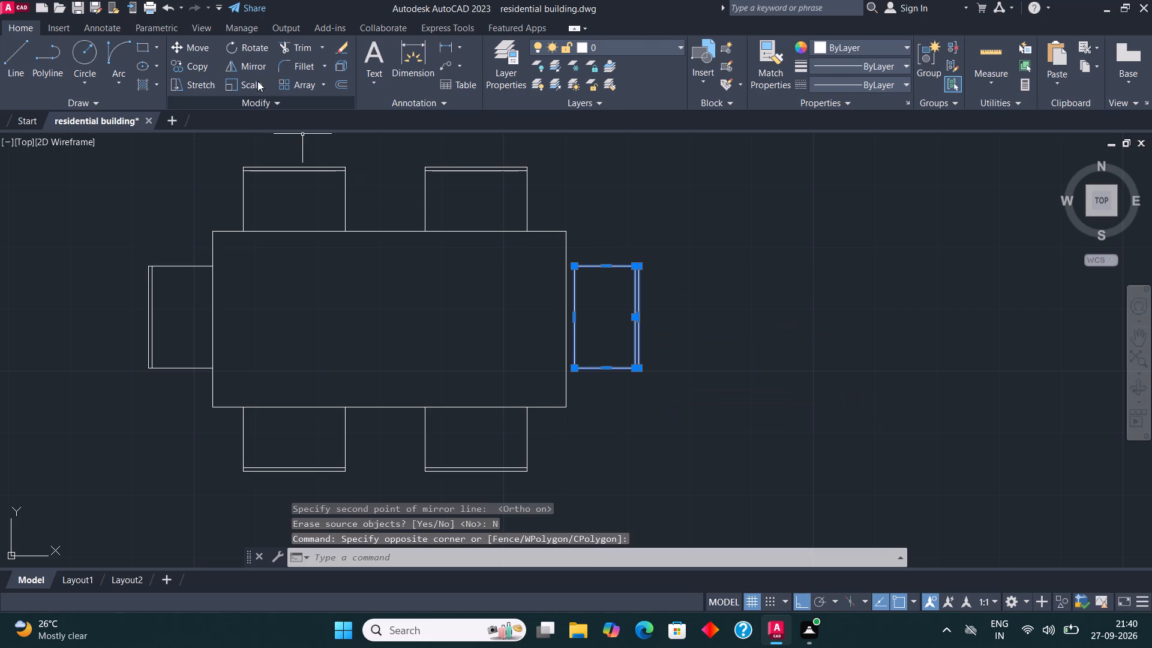
{"action": "left_click", "coordinate": [204, 50]}
{"action": "scroll", "coordinate": [593, 266], "scroll_direction": "up", "scroll_amount": 2}
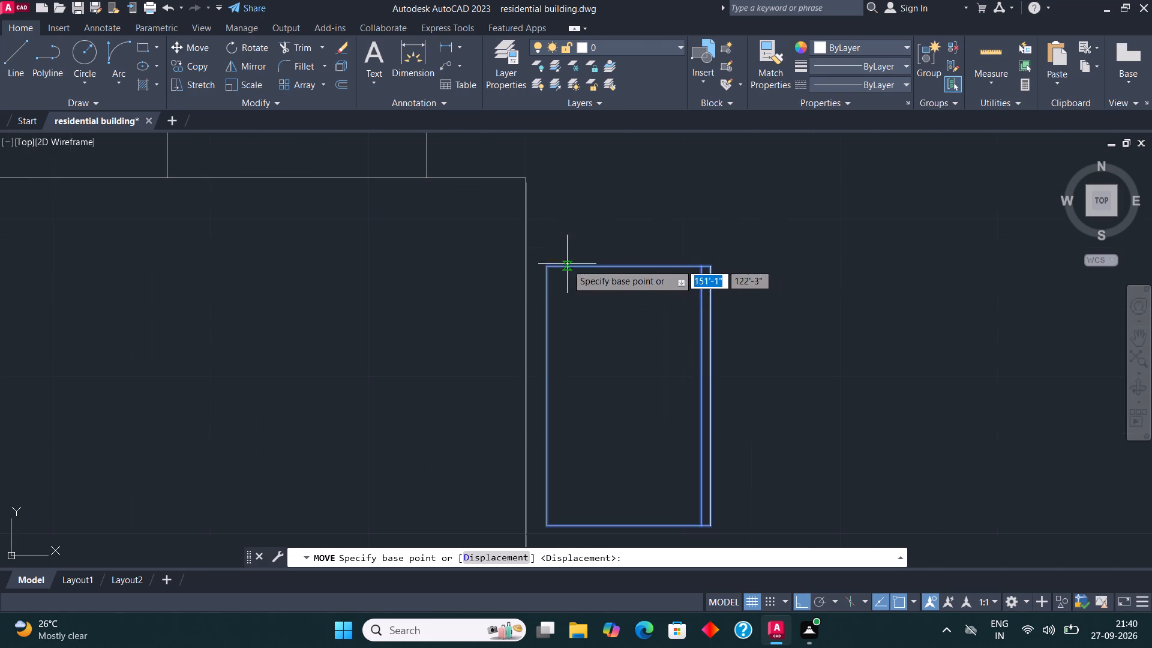
{"action": "left_click", "coordinate": [550, 266]}
{"action": "left_click", "coordinate": [526, 263]}
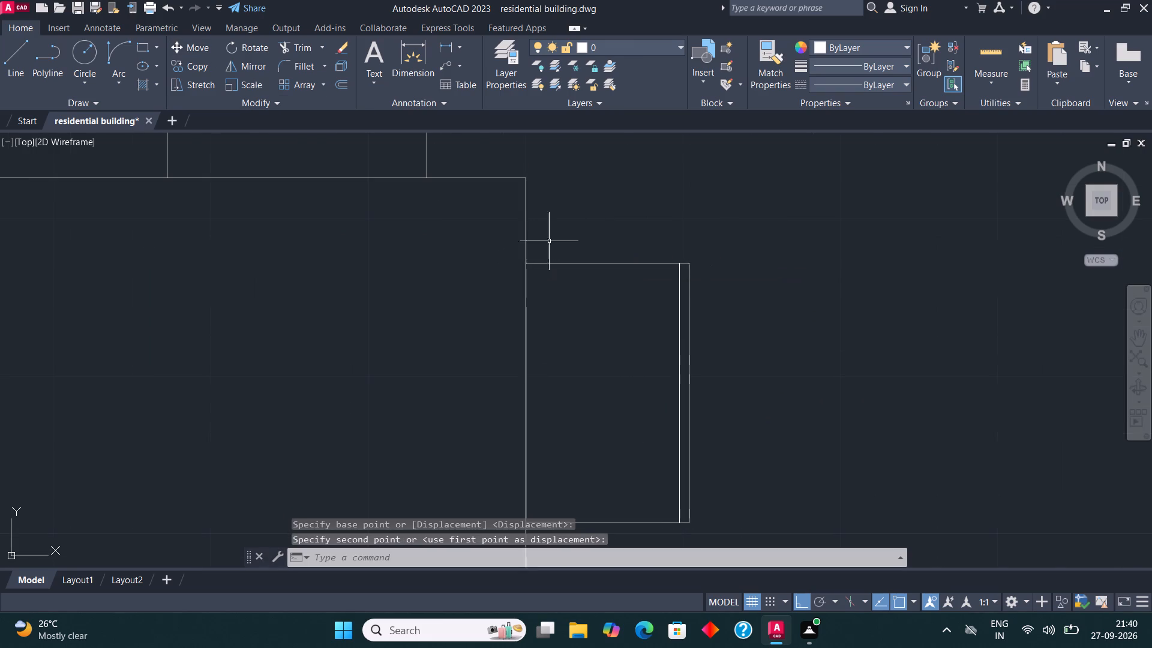
Draw a long, narrow rectangle along the top wall of the room below the dining area, starting at its upper-left corner.
{"action": "scroll", "coordinate": [553, 247], "scroll_direction": "down", "scroll_amount": 4}
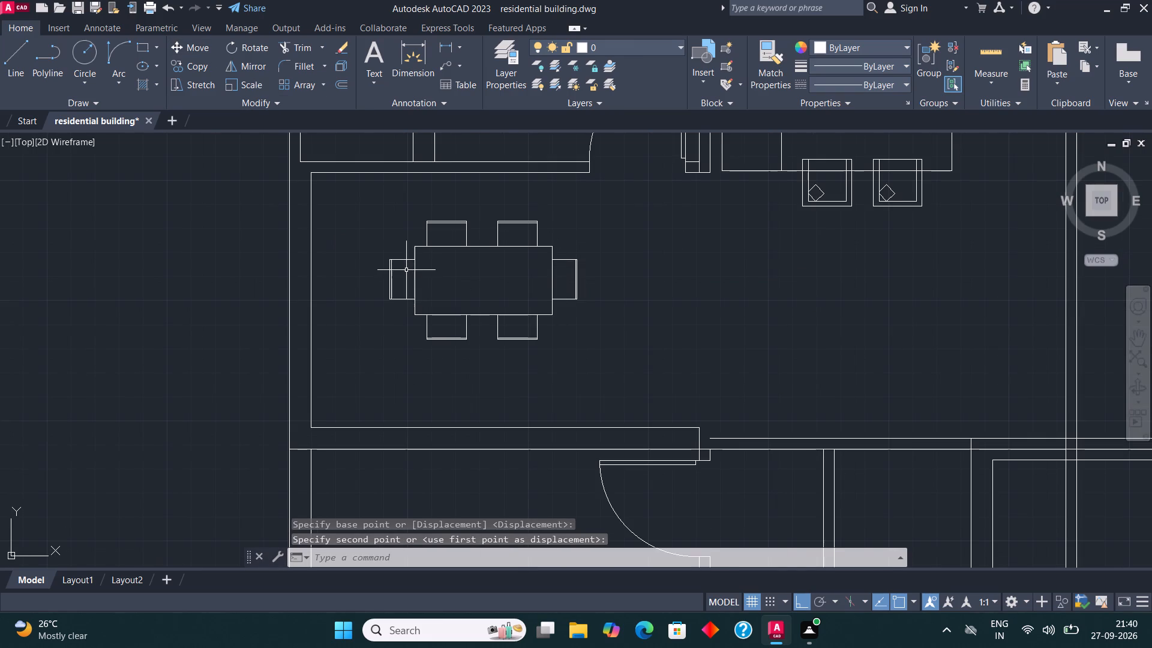
{"action": "scroll", "coordinate": [405, 277], "scroll_direction": "down", "scroll_amount": 2}
{"action": "scroll", "coordinate": [455, 328], "scroll_direction": "down", "scroll_amount": 1}
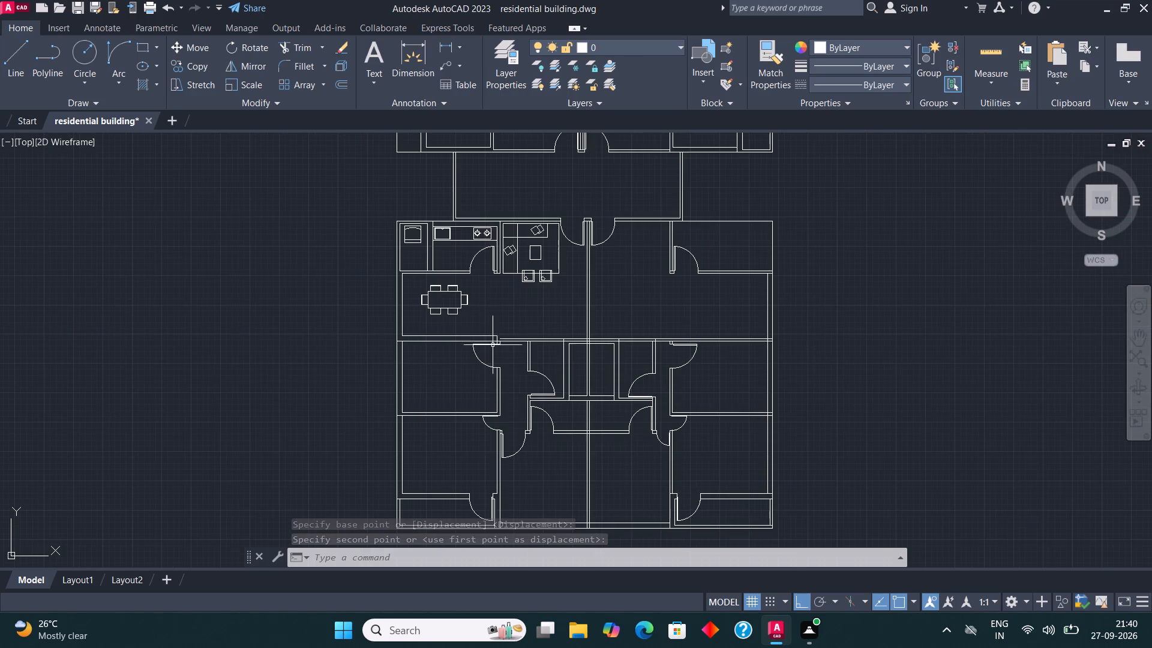
{"action": "scroll", "coordinate": [424, 358], "scroll_direction": "up", "scroll_amount": 2}
{"action": "left_click", "coordinate": [148, 47]}
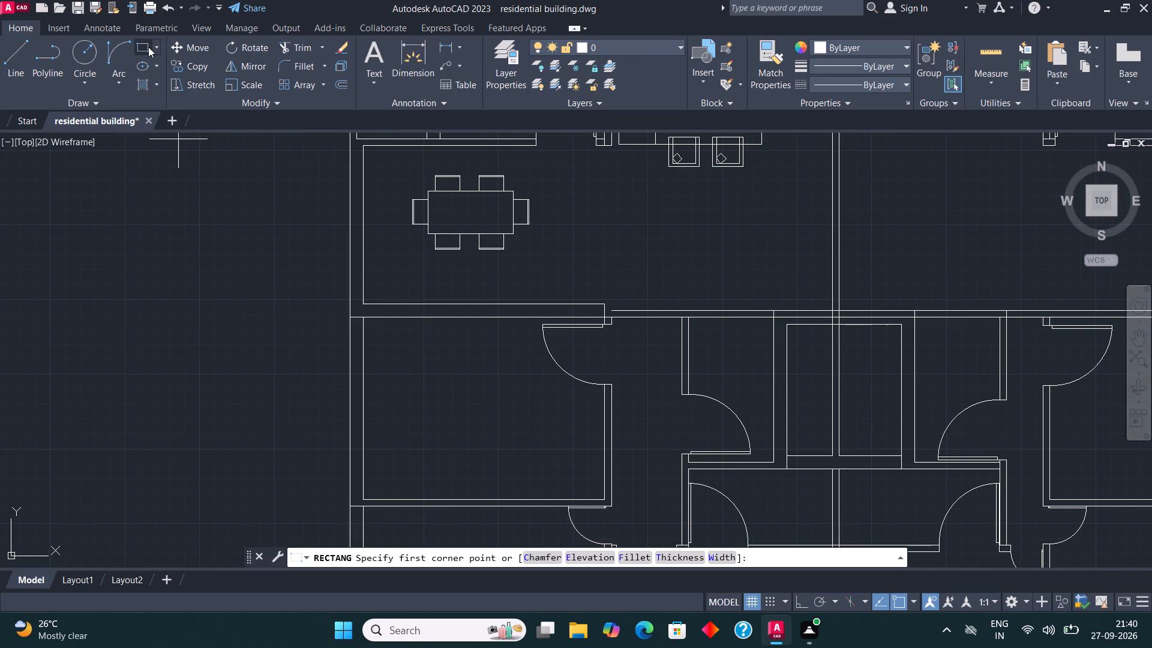
{"action": "left_click", "coordinate": [361, 315]}
{"action": "left_click", "coordinate": [511, 334]}
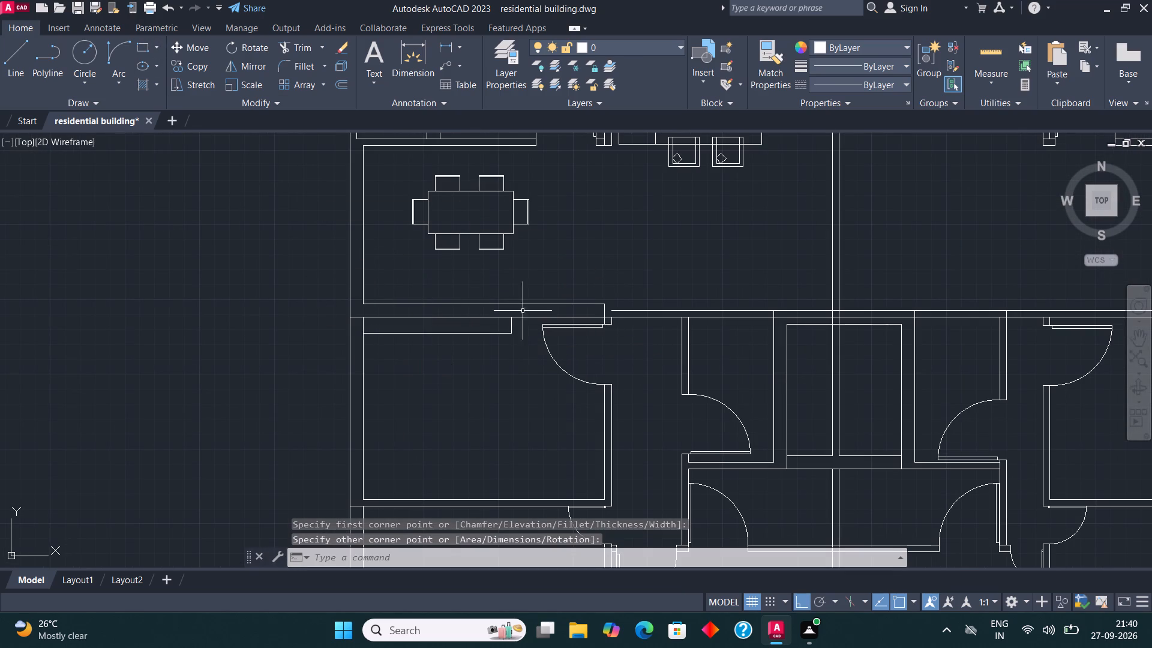
Draw a rectangle of about 1'-2" by 1'-2" against the lower edge of the narrow rectangle, near its left end.
{"action": "scroll", "coordinate": [606, 245], "scroll_direction": "down", "scroll_amount": 1}
{"action": "scroll", "coordinate": [500, 311], "scroll_direction": "up", "scroll_amount": 3}
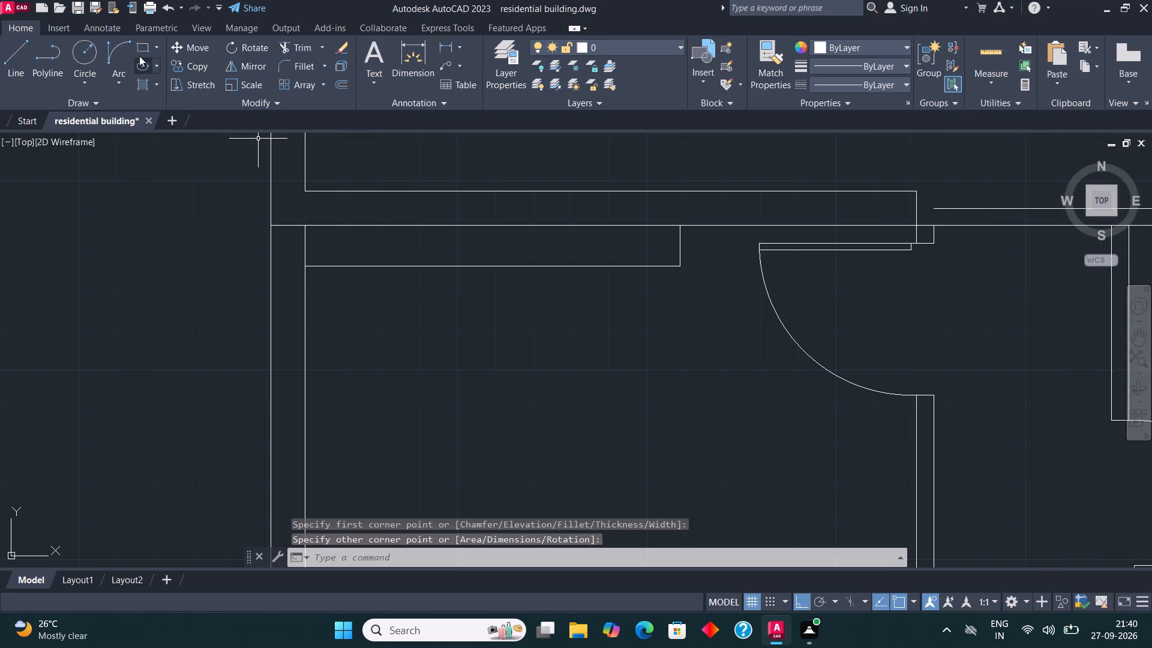
{"action": "left_click", "coordinate": [143, 47]}
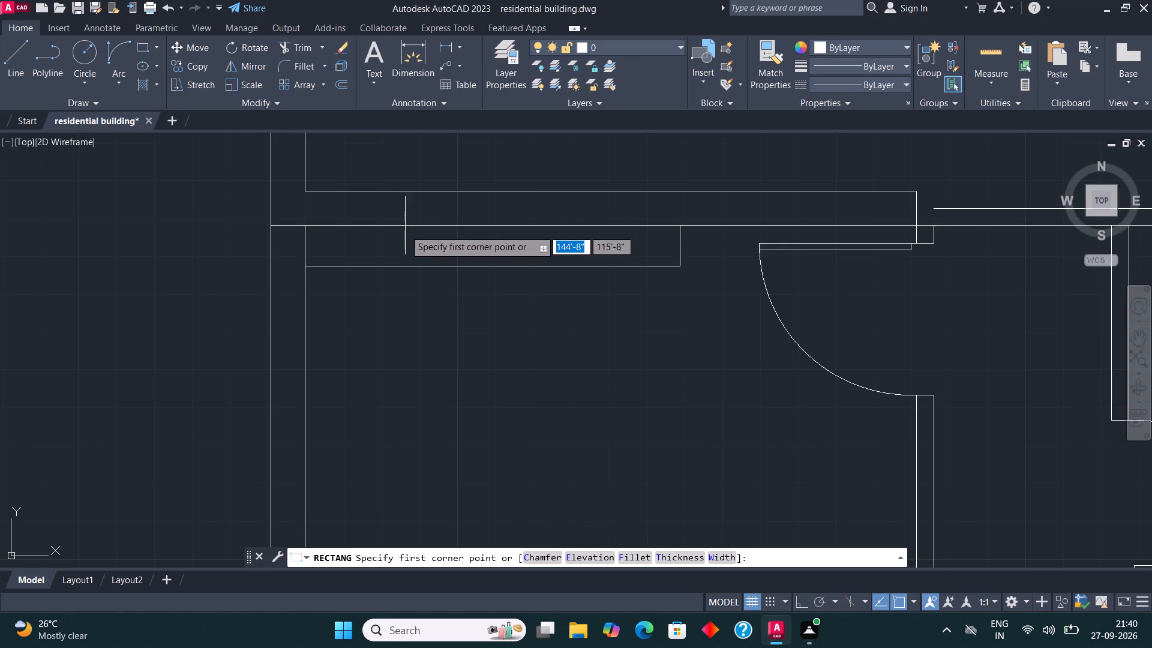
{"action": "left_click", "coordinate": [378, 266]}
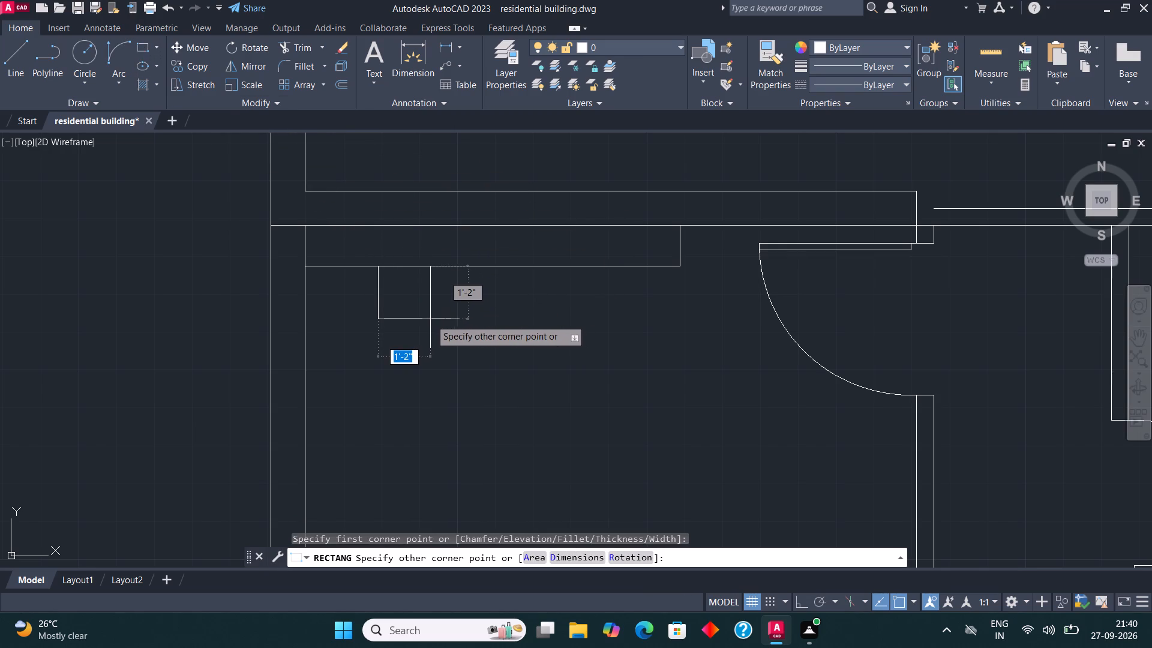
{"action": "left_click", "coordinate": [429, 319]}
Draw a downward-bulging Start, End, Direction arc between the small square's two lower corners.
{"action": "left_click", "coordinate": [114, 83]}
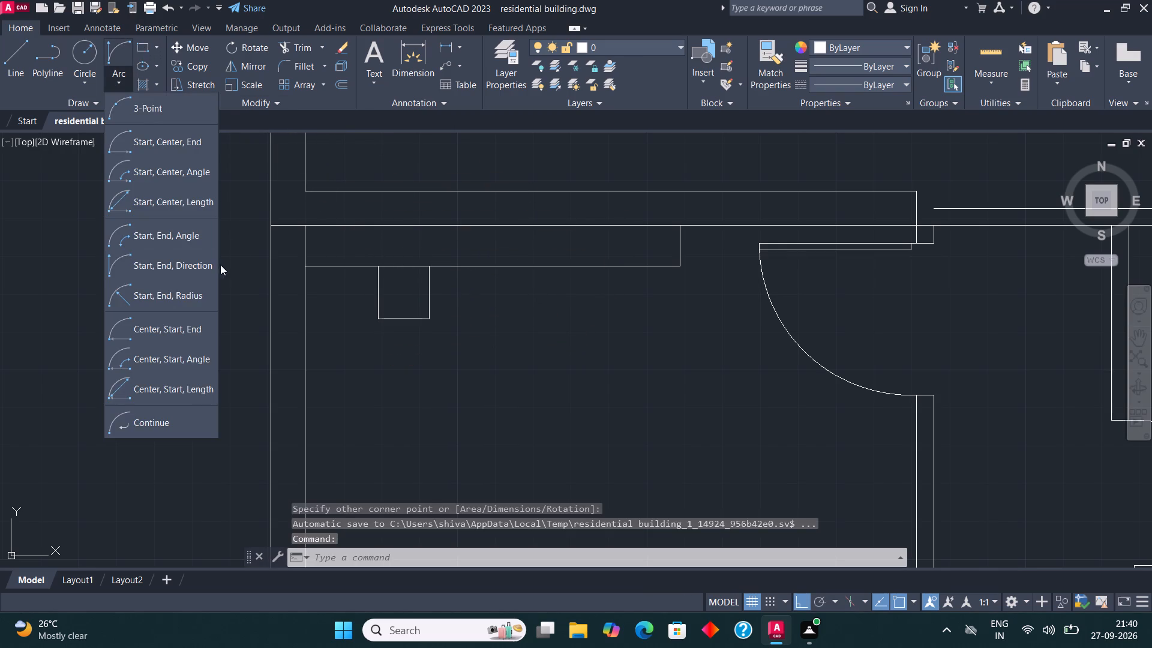
{"action": "left_click", "coordinate": [196, 268]}
{"action": "left_click", "coordinate": [375, 322]}
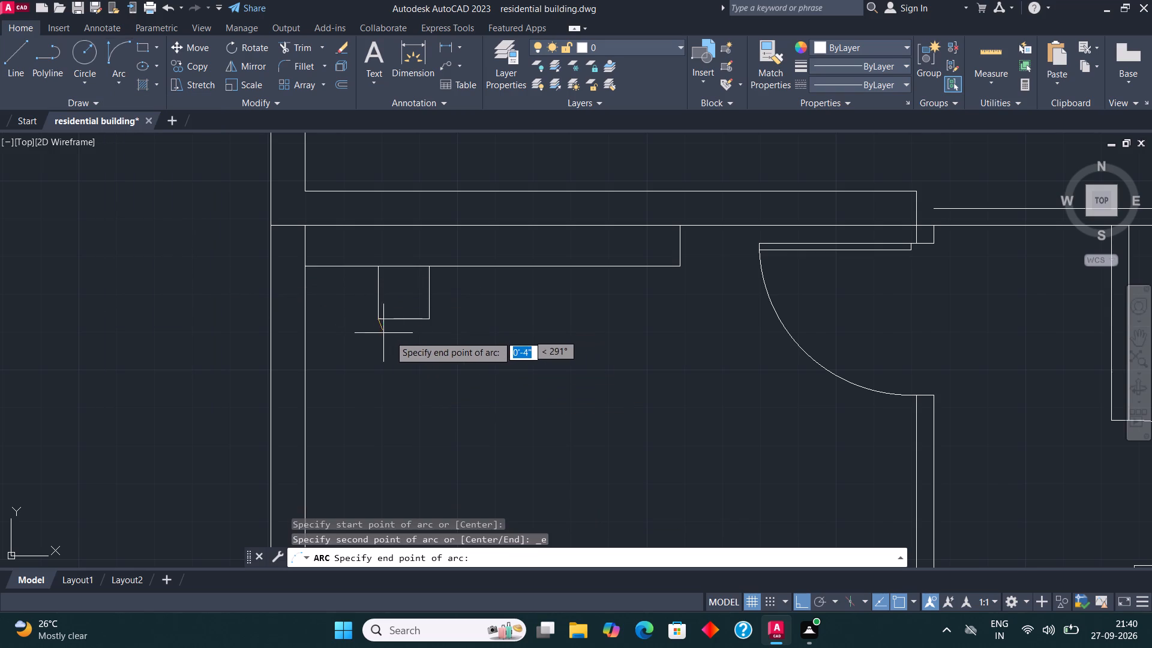
{"action": "left_click", "coordinate": [425, 318]}
{"action": "left_click", "coordinate": [392, 351]}
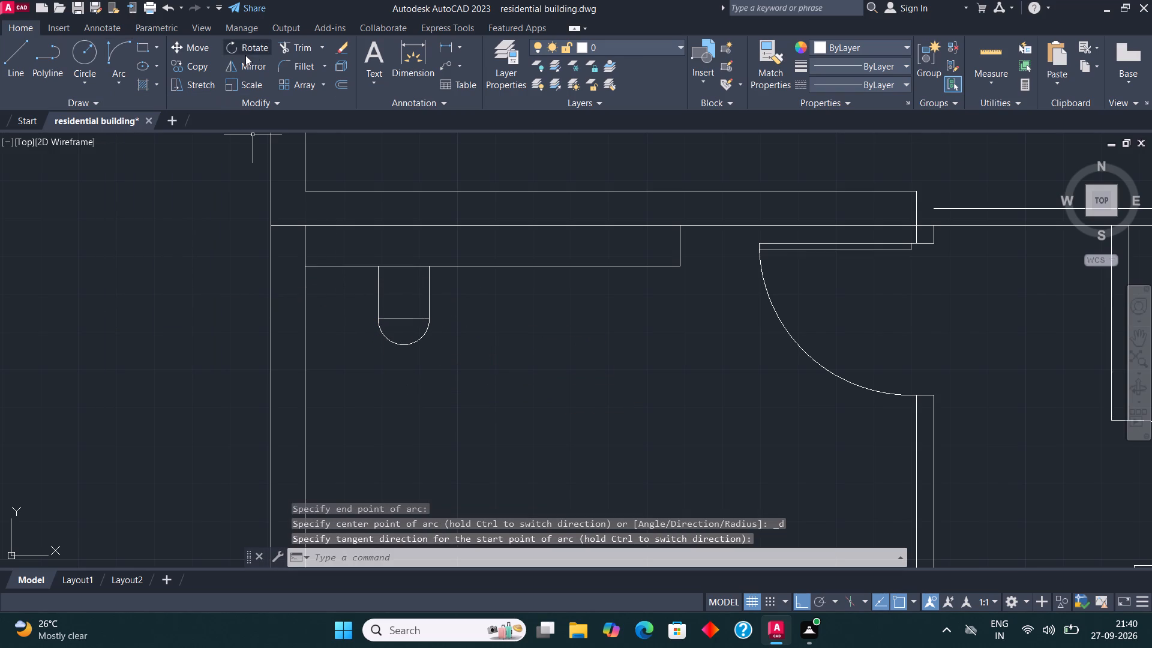
Trim away the square's lower edge between the arc's ends to leave a U-shaped outline.
{"action": "left_click", "coordinate": [302, 49]}
{"action": "left_click", "coordinate": [401, 317]}
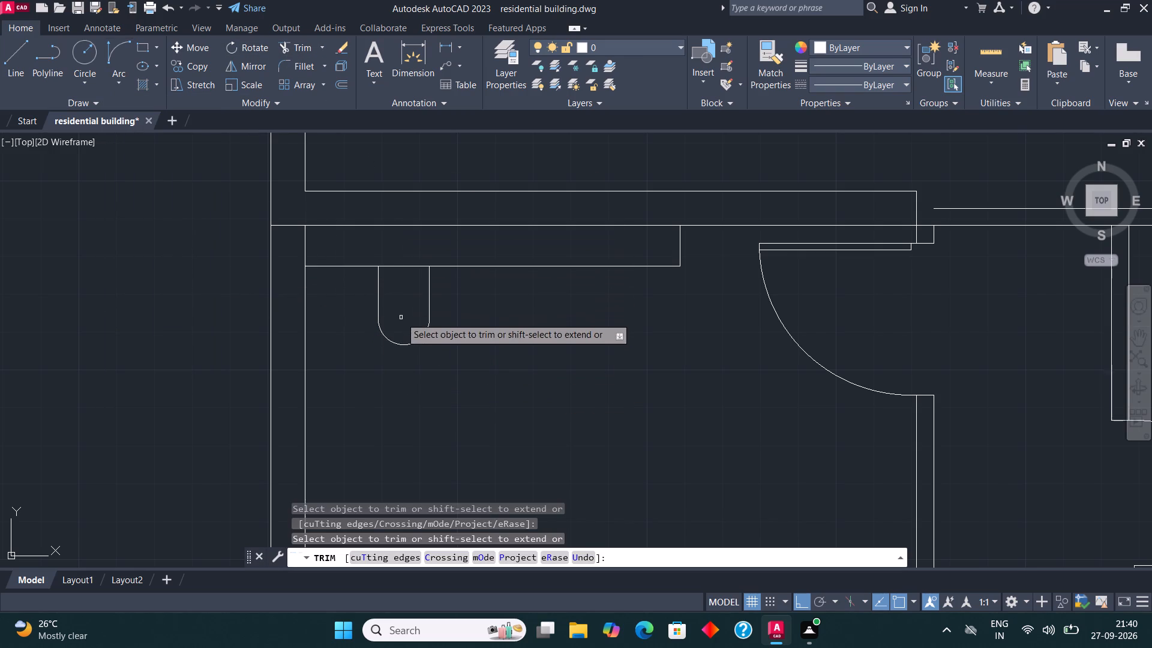
{"action": "key", "text": "Escape"}
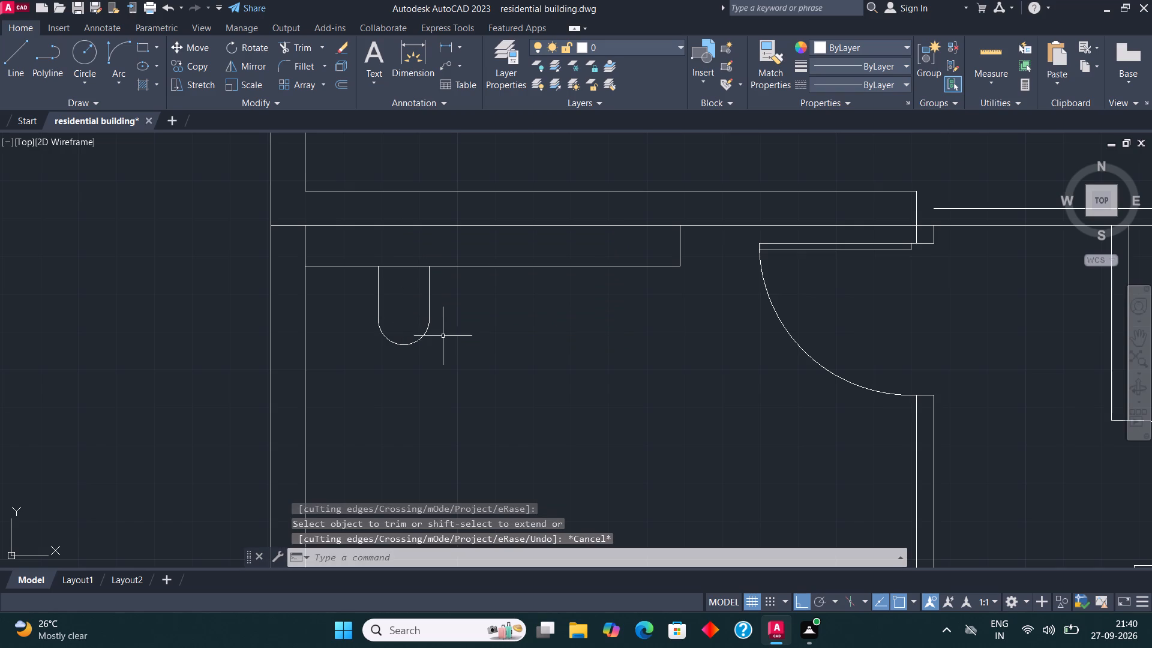
Offset the U-shape's arc and its square 1" outward.
{"action": "left_click", "coordinate": [448, 356]}
{"action": "left_click", "coordinate": [335, 304]}
{"action": "left_click", "coordinate": [335, 79]}
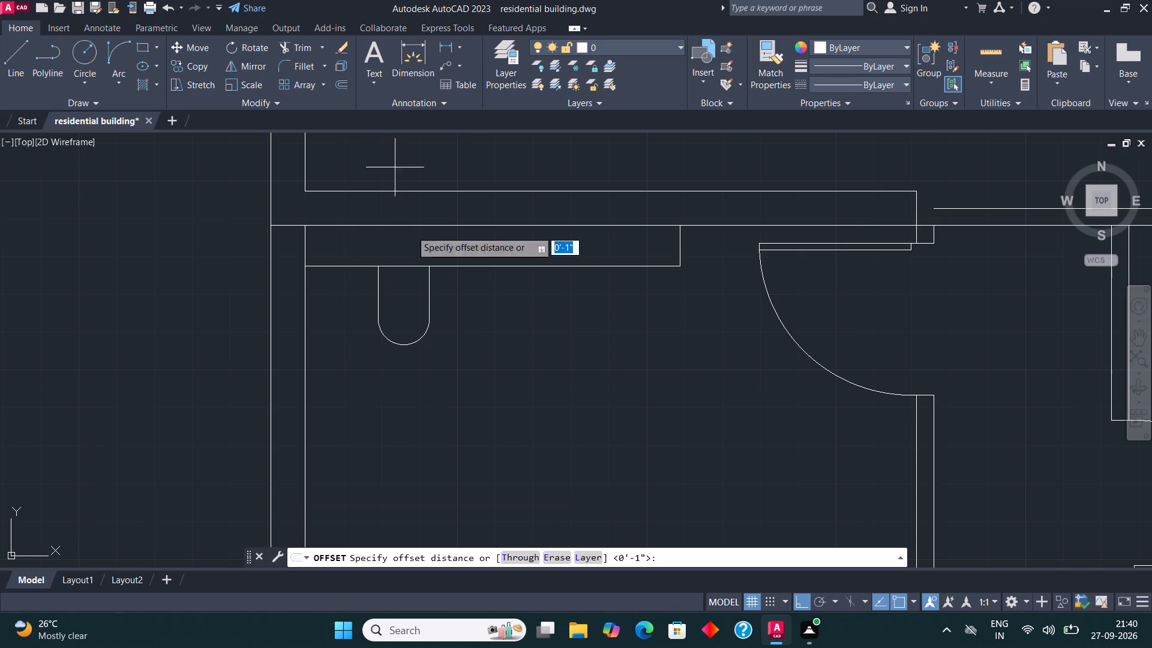
{"action": "left_click", "coordinate": [405, 344]}
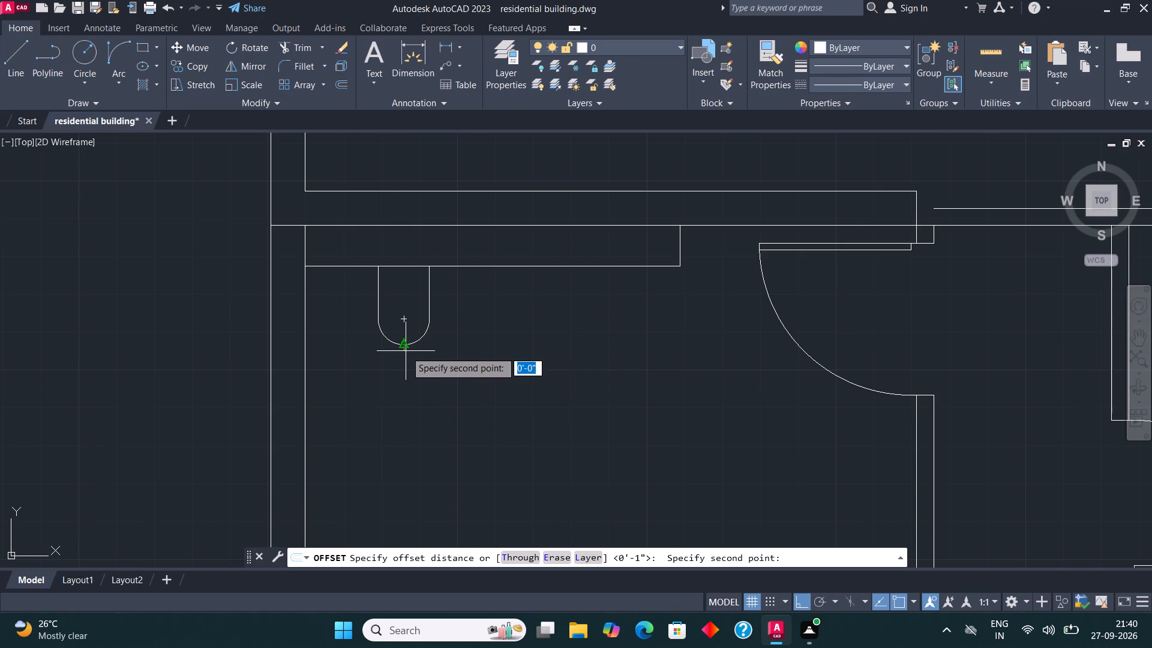
{"action": "left_click", "coordinate": [406, 351]}
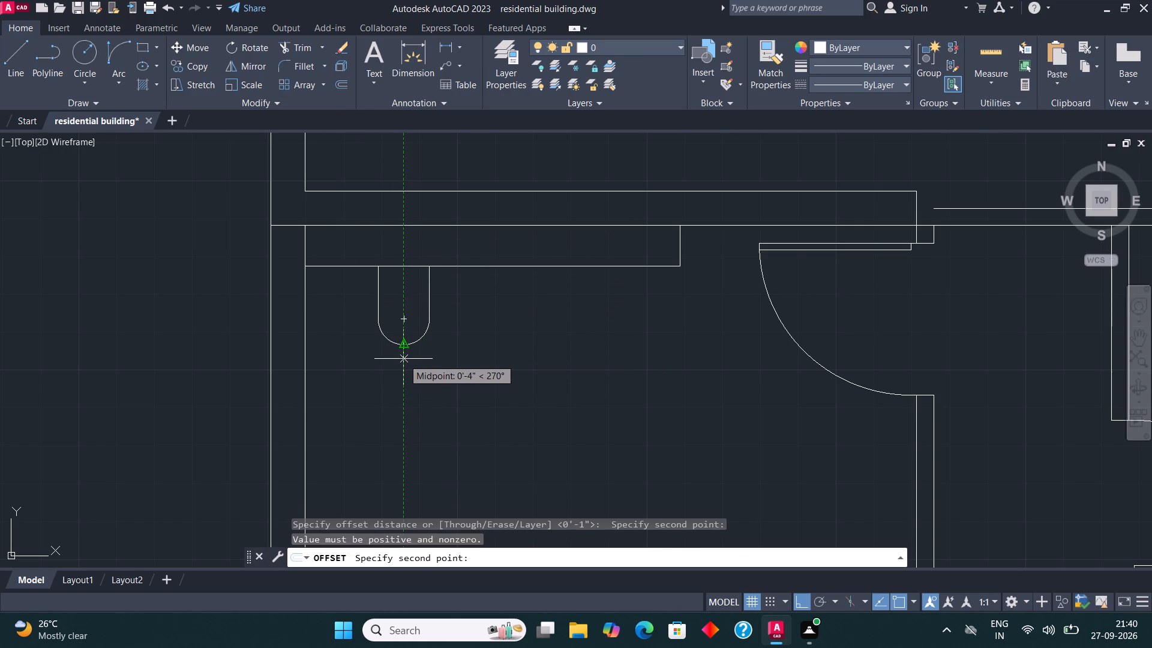
{"action": "type", "text": "1\""}
{"action": "key", "text": "Return"}
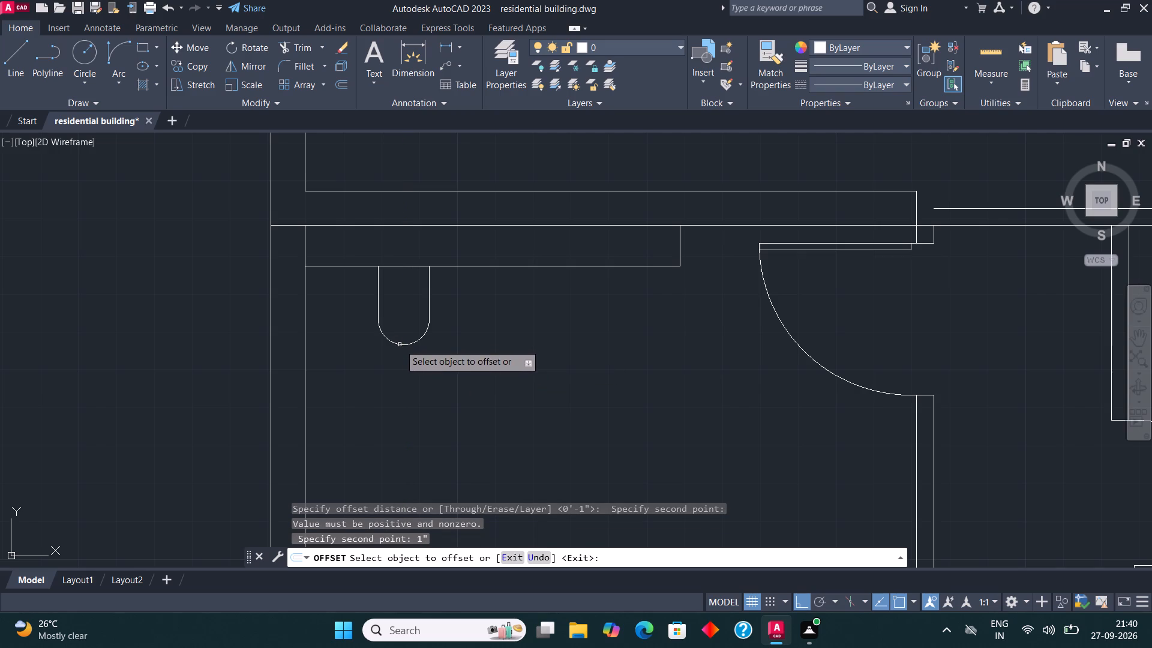
{"action": "left_click", "coordinate": [400, 344]}
{"action": "left_click", "coordinate": [400, 359]}
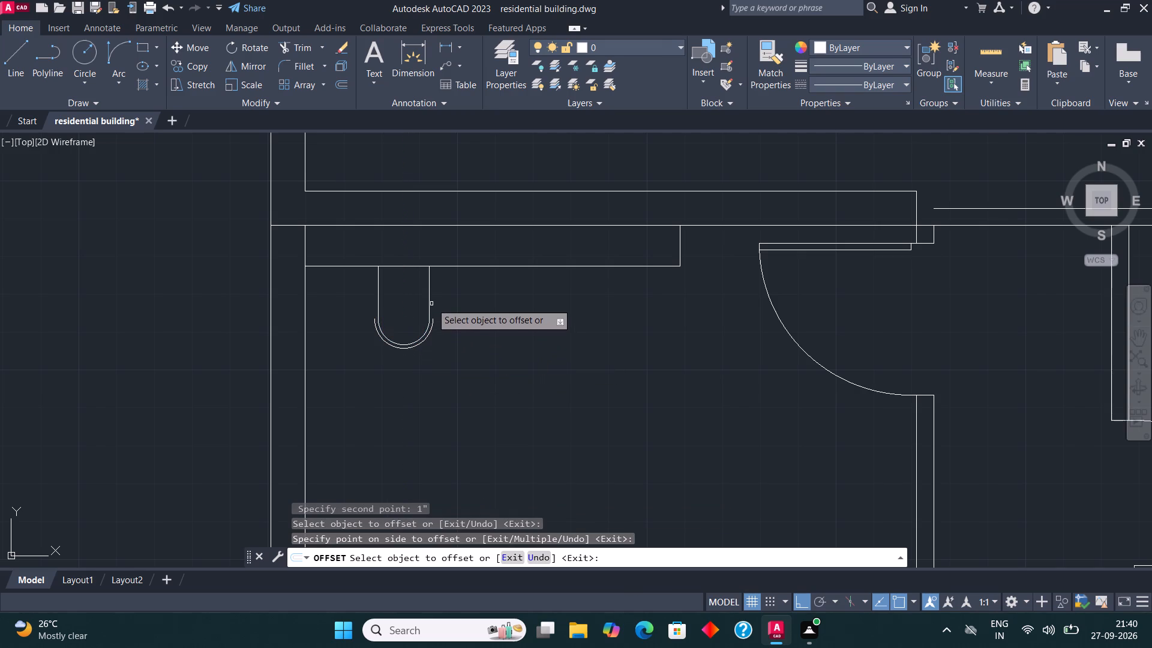
{"action": "left_click", "coordinate": [428, 297]}
{"action": "left_click", "coordinate": [443, 297]}
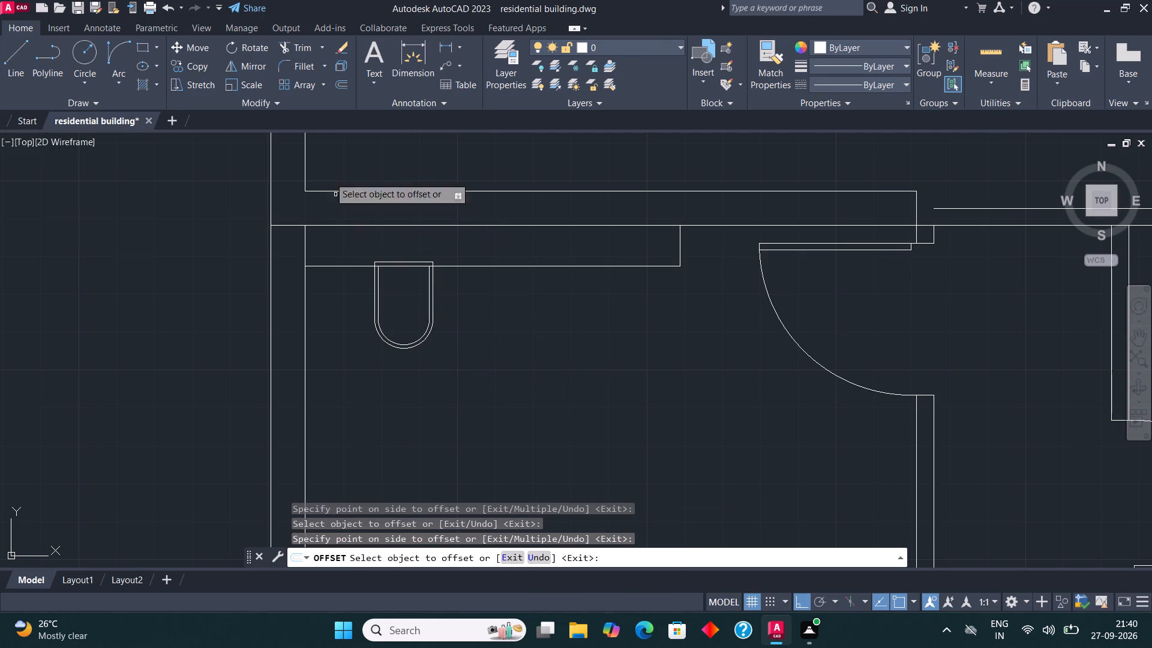
Trim the offset outline's top edge and side stubs that extend into the narrow rectangle above.
{"action": "left_click", "coordinate": [308, 53]}
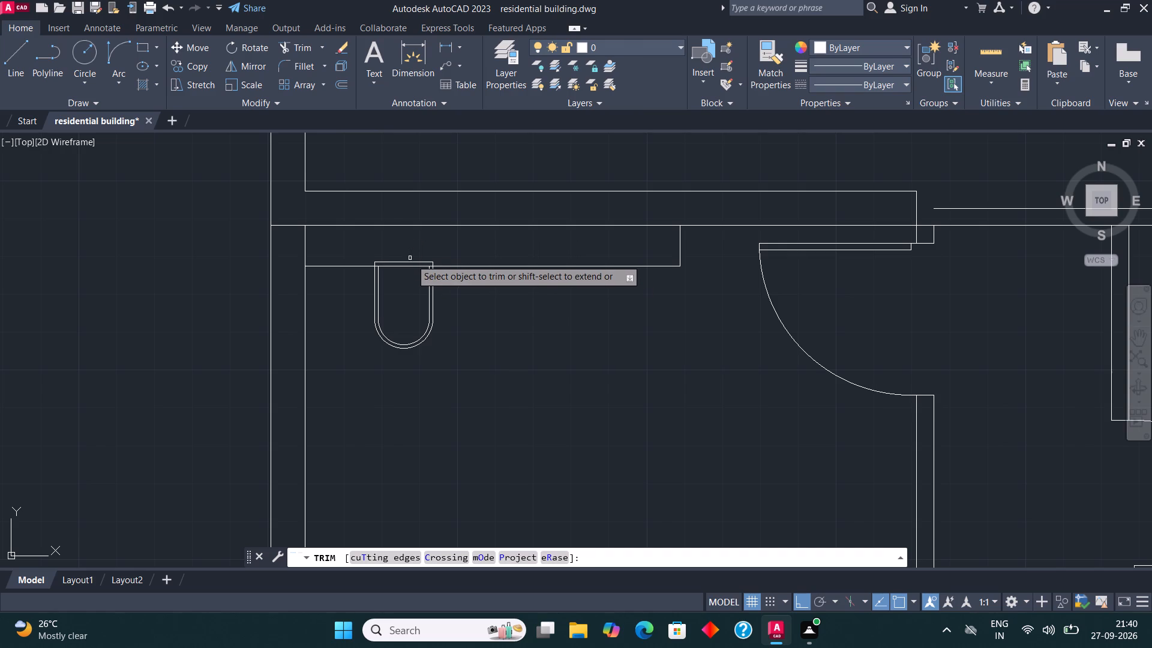
{"action": "left_click", "coordinate": [411, 259]}
{"action": "left_click", "coordinate": [436, 265]}
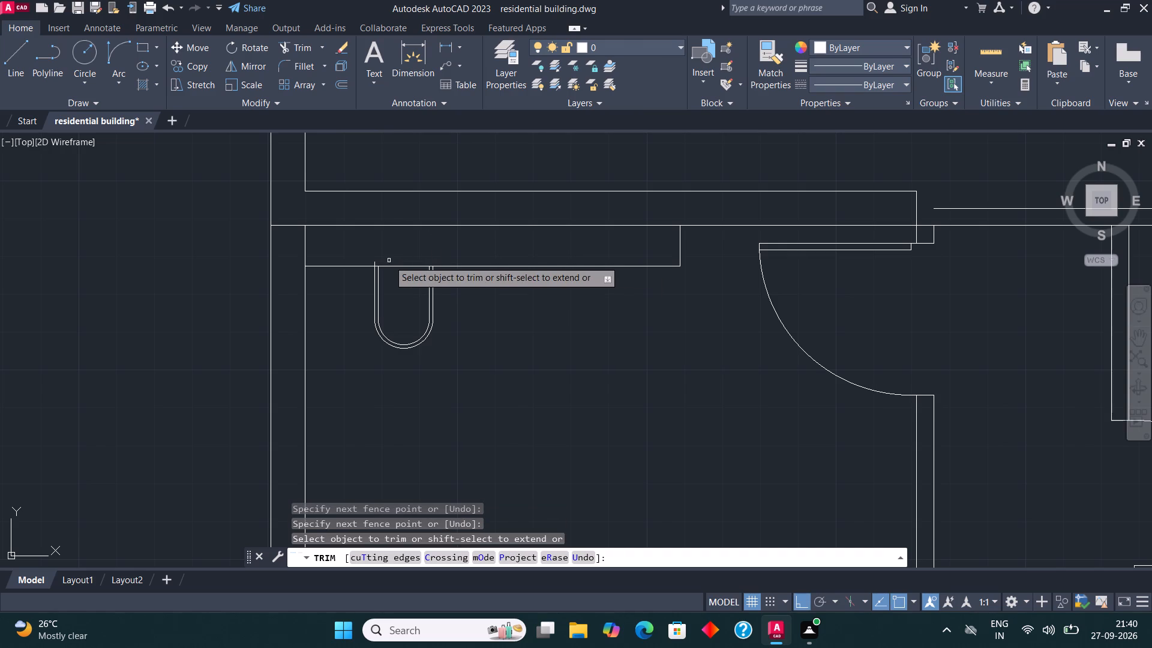
{"action": "left_click", "coordinate": [374, 262]}
{"action": "key", "text": "Escape"}
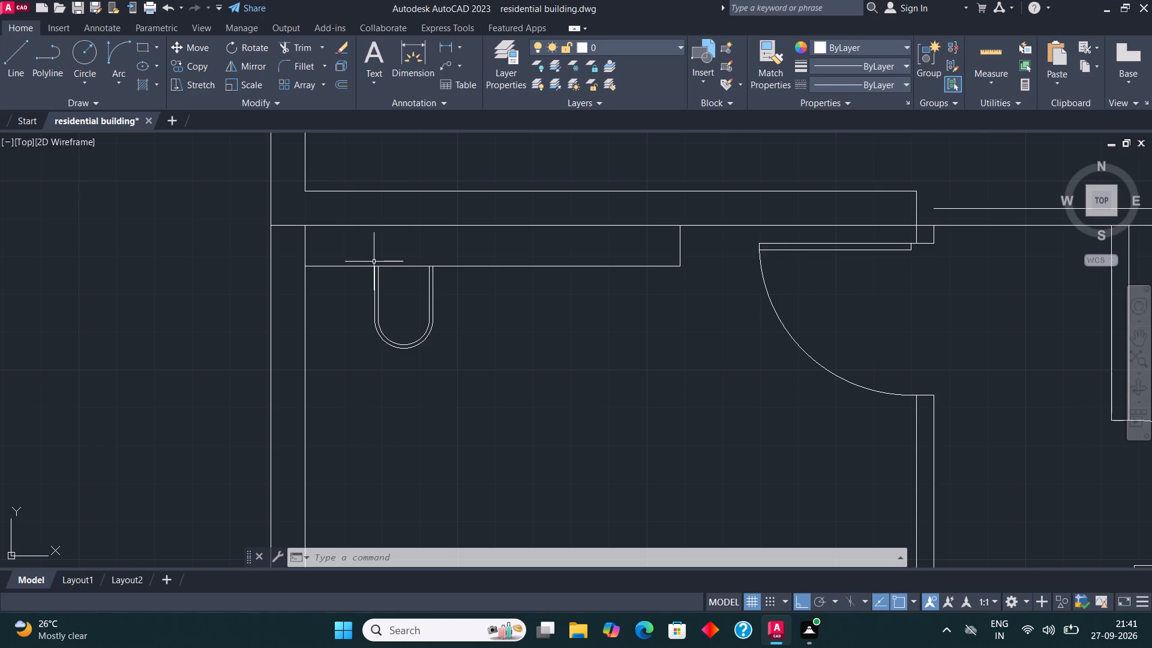
Draw a bed rectangle about 3'-11" wide by 4'-9" high on the lower wall of the room with the U-shaped fixture.
{"action": "scroll", "coordinate": [381, 254], "scroll_direction": "down", "scroll_amount": 3}
{"action": "scroll", "coordinate": [423, 366], "scroll_direction": "up", "scroll_amount": 1}
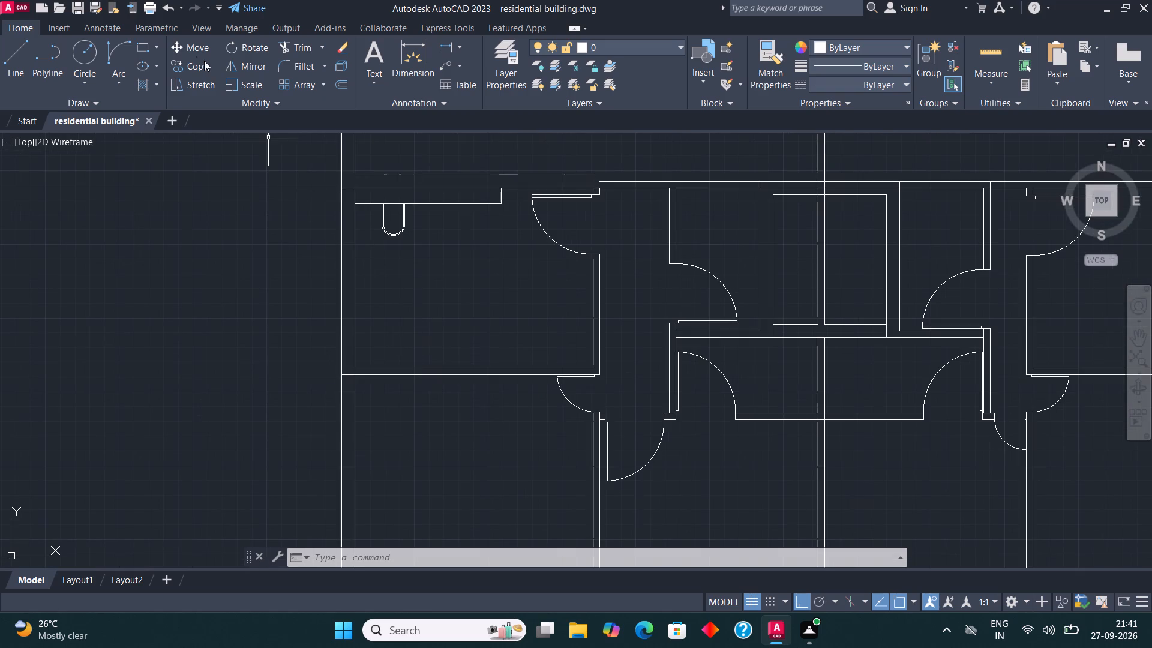
{"action": "left_click", "coordinate": [142, 42]}
{"action": "scroll", "coordinate": [441, 276], "scroll_direction": "up", "scroll_amount": 1}
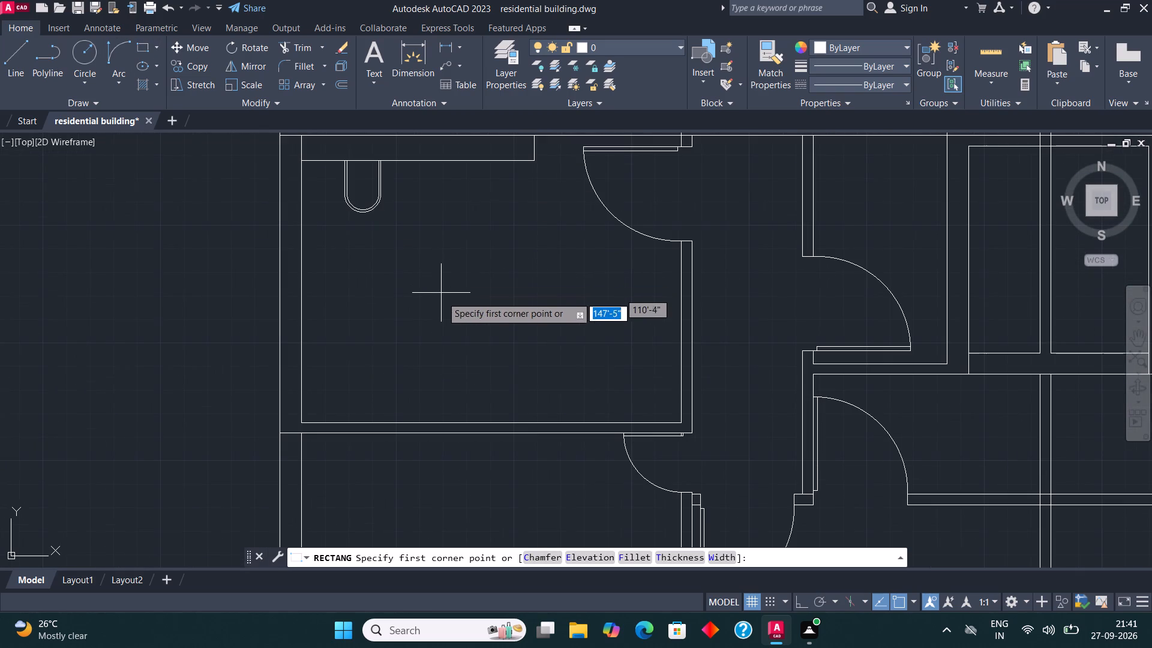
{"action": "left_click", "coordinate": [400, 424]}
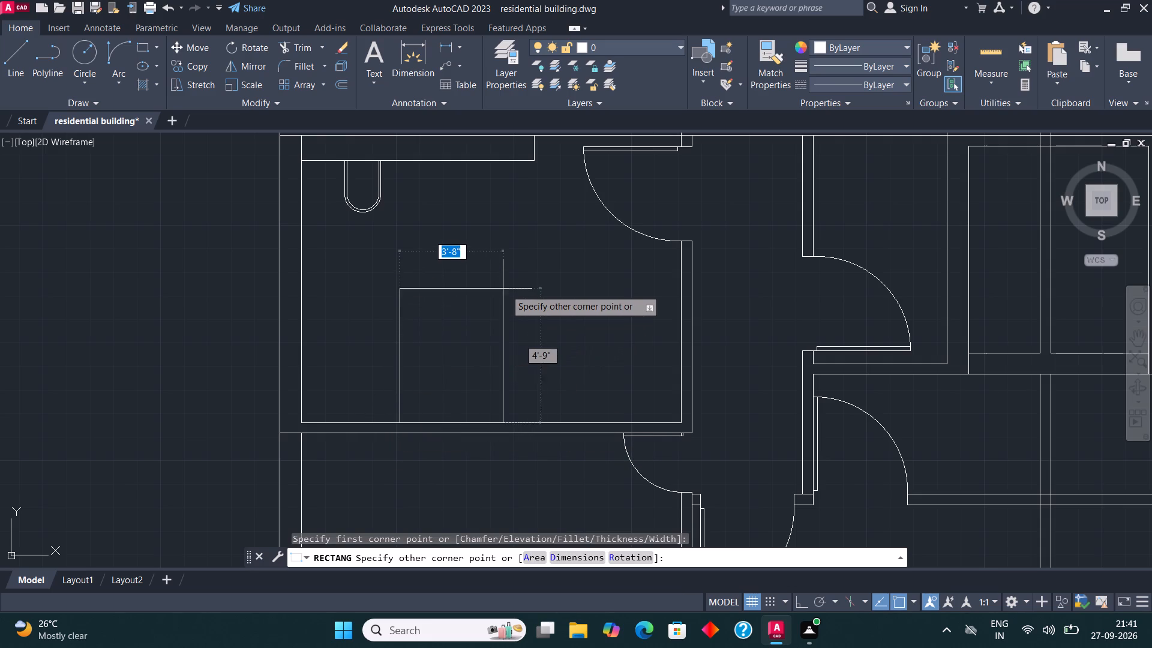
{"action": "left_click", "coordinate": [510, 290]}
{"action": "scroll", "coordinate": [524, 371], "scroll_direction": "up", "scroll_amount": 1}
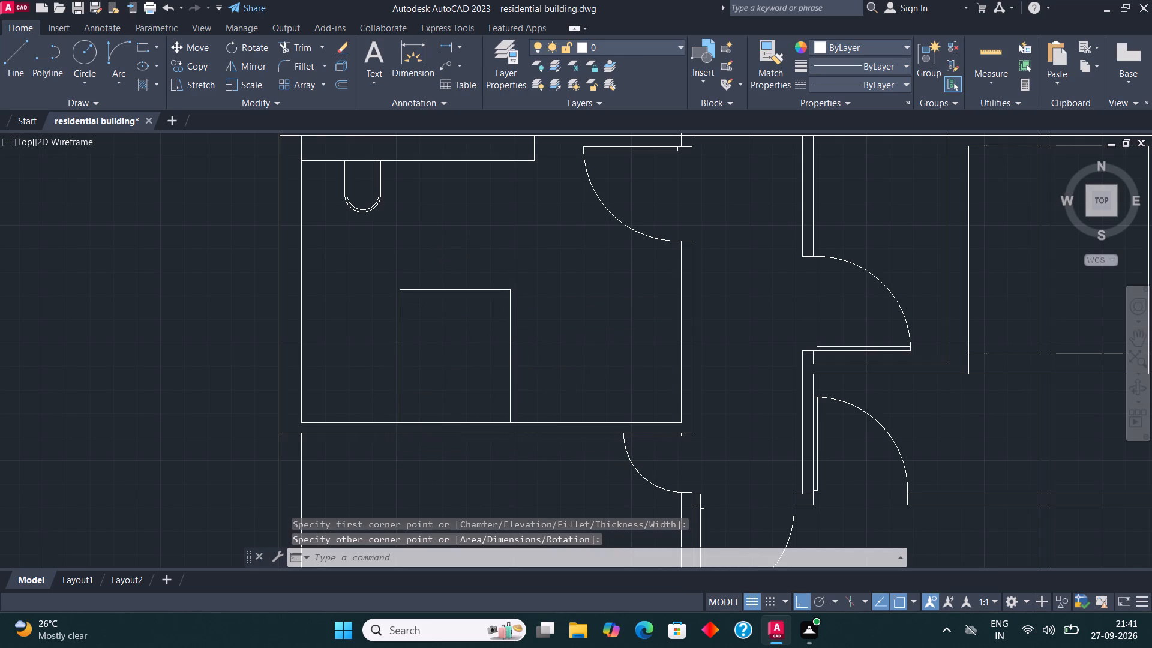
Draw a small pillow rectangle in the bed's lower-left corner and copy it about 1'-11" to the right.
{"action": "left_click", "coordinate": [140, 48]}
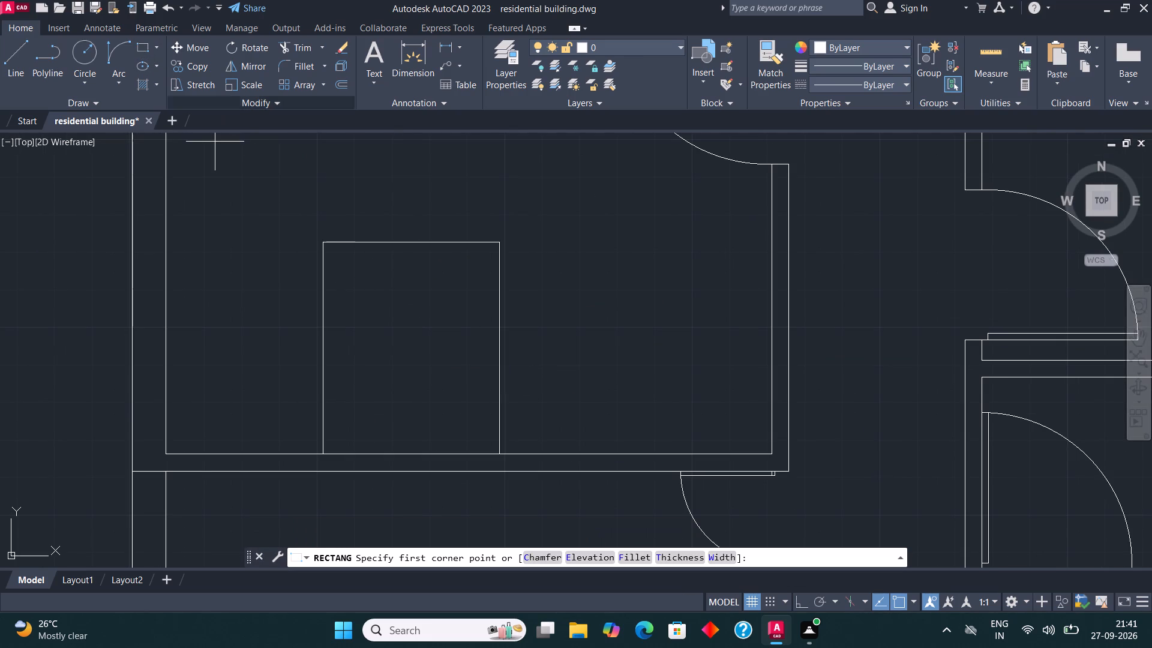
{"action": "left_click", "coordinate": [332, 445]}
{"action": "left_click", "coordinate": [397, 415]}
{"action": "left_click", "coordinate": [375, 415]}
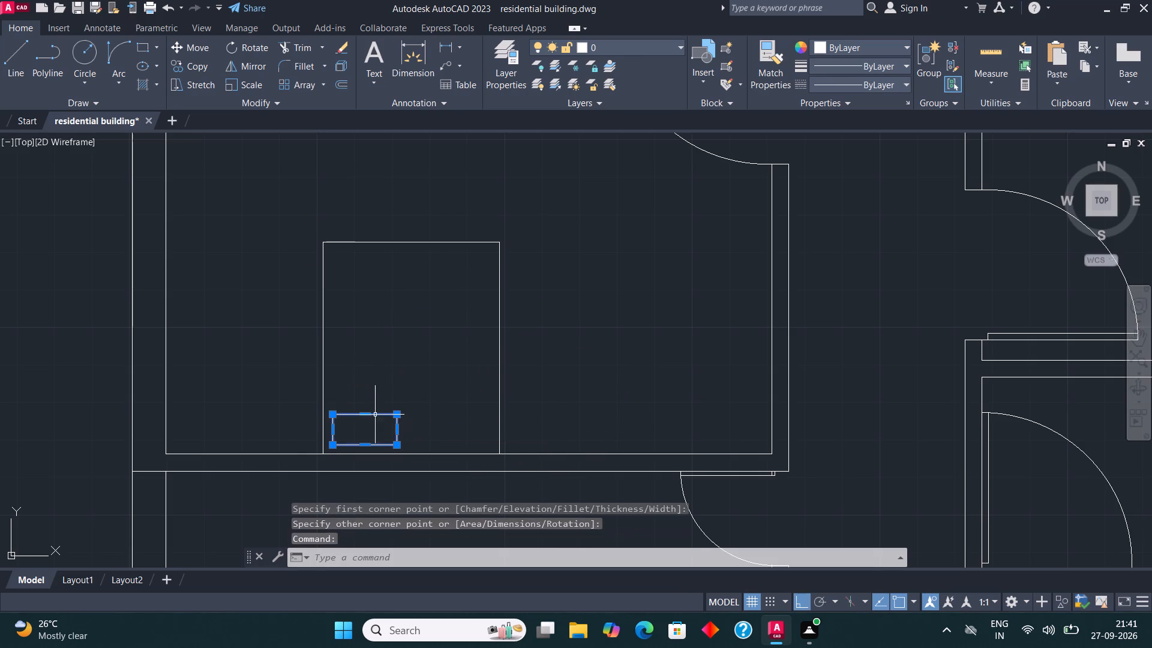
{"action": "left_click", "coordinate": [197, 74]}
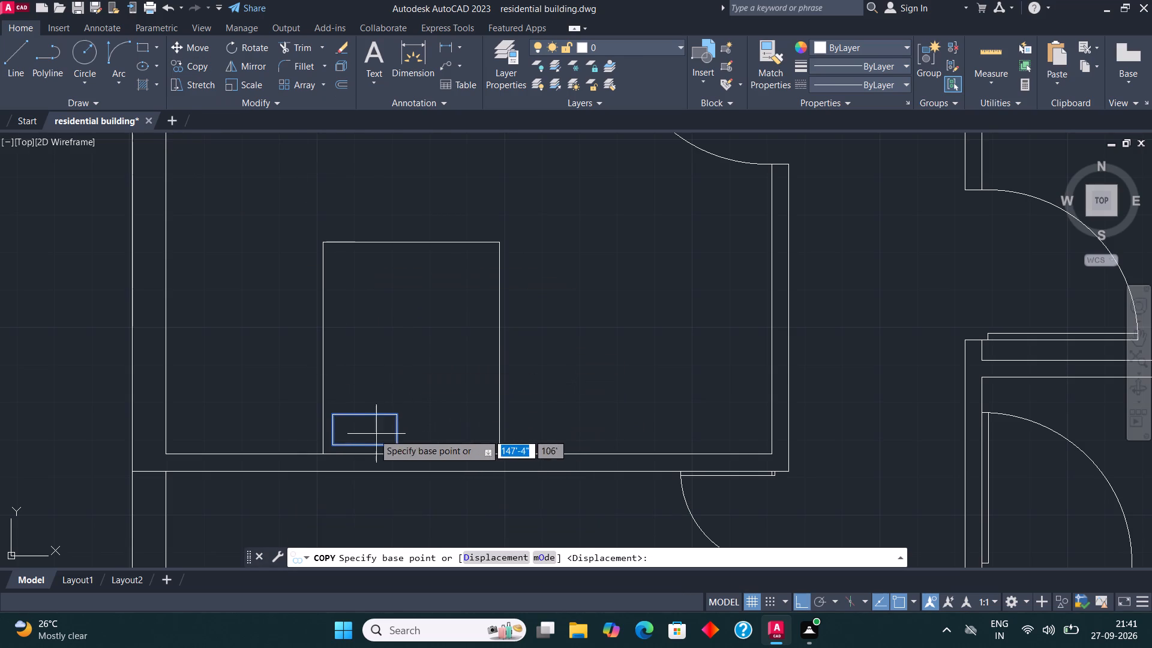
{"action": "left_click", "coordinate": [374, 434]}
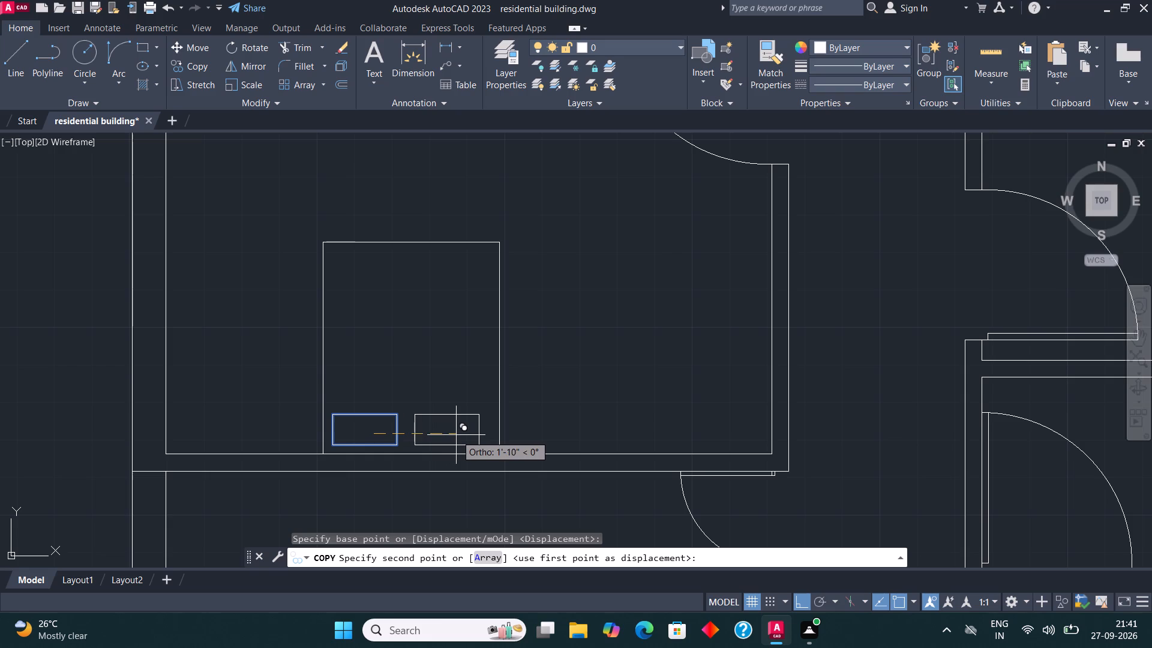
{"action": "left_click", "coordinate": [461, 434]}
Draw a triangular blanket fold above the pillows, from the bed's left edge to an inner peak, the right edge and back.
{"action": "left_click", "coordinate": [17, 52]}
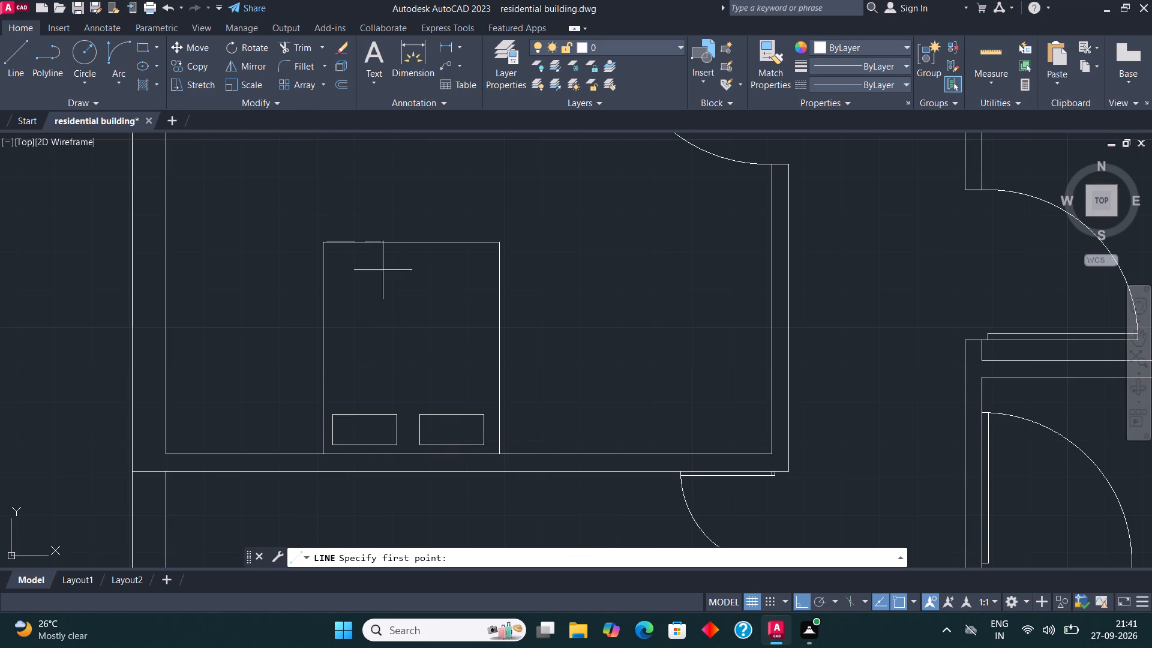
{"action": "left_click", "coordinate": [326, 389]}
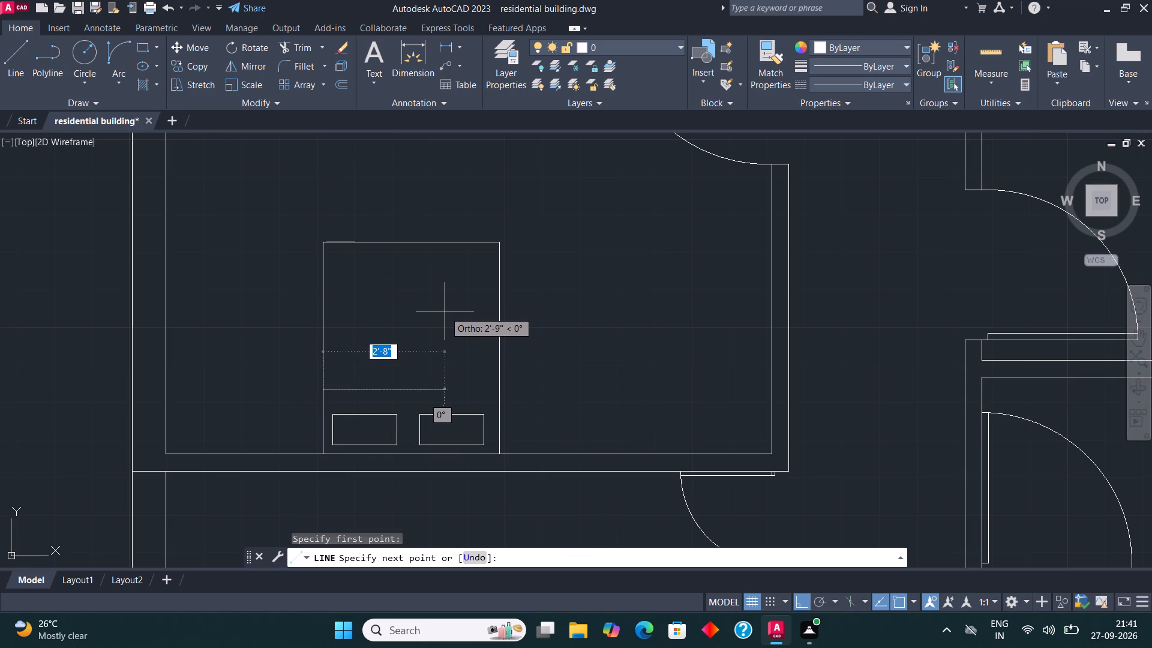
{"action": "key", "text": "F8"}
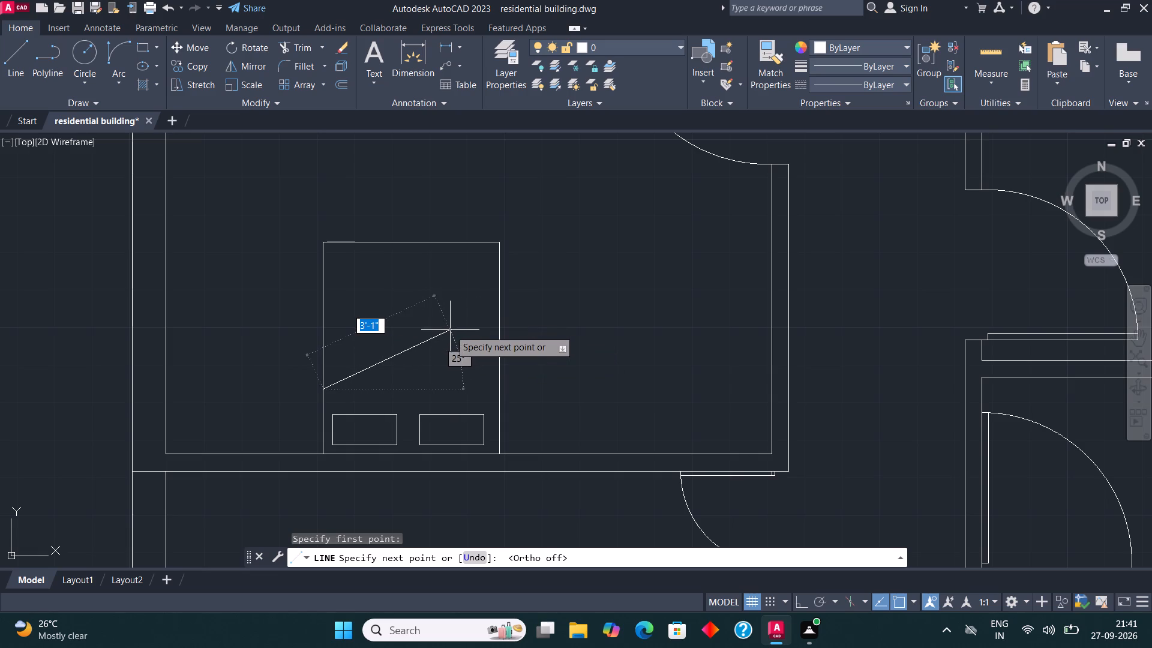
{"action": "left_click", "coordinate": [456, 330]}
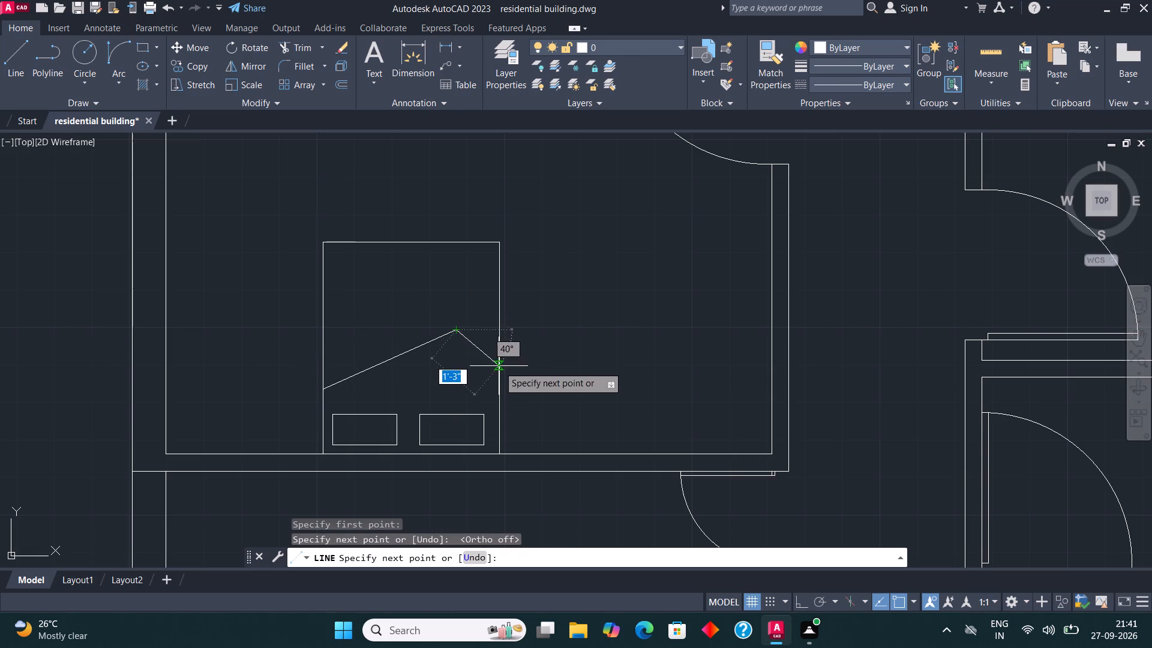
{"action": "left_click", "coordinate": [499, 366]}
{"action": "left_click", "coordinate": [321, 391]}
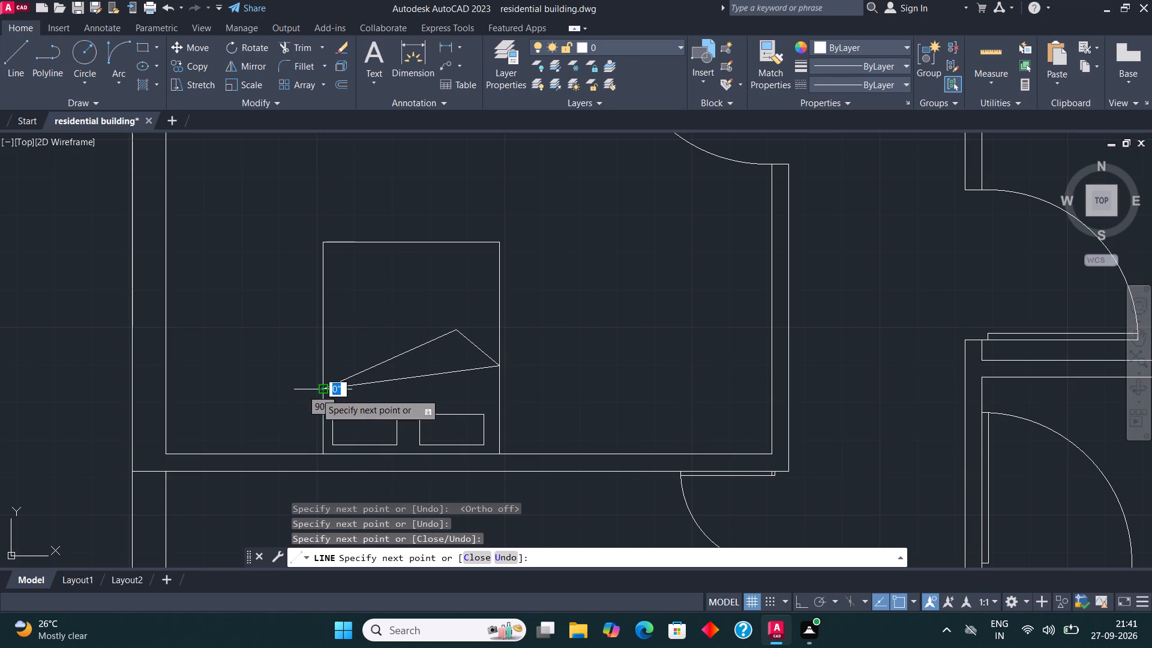
{"action": "key", "text": "Escape"}
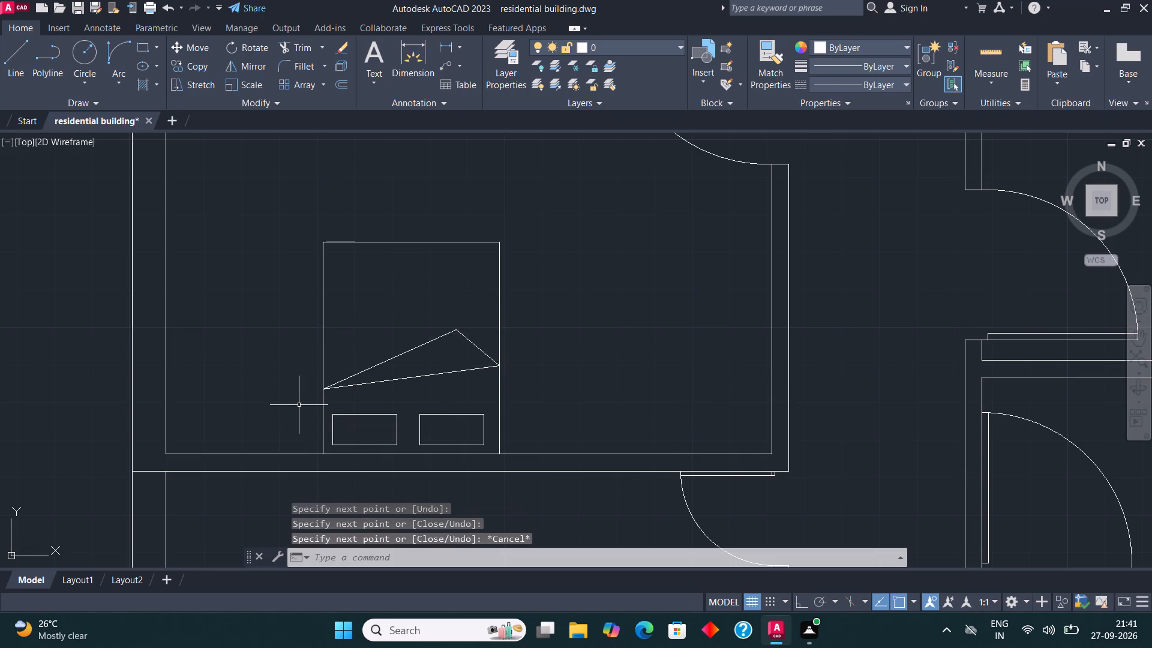
Draw an orthogonal line outline around the bed's upper half, 6" out from its left edge, about 3' up and 4'-10" across, returning into the bed.
{"action": "left_click", "coordinate": [136, 42]}
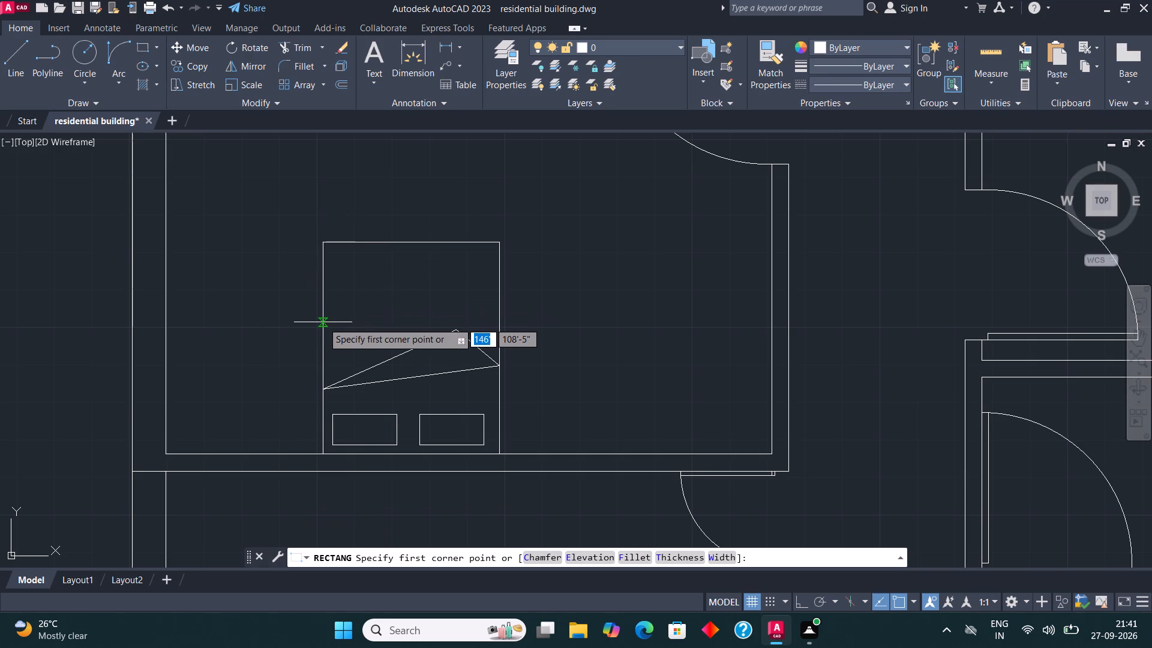
{"action": "left_click", "coordinate": [20, 56]}
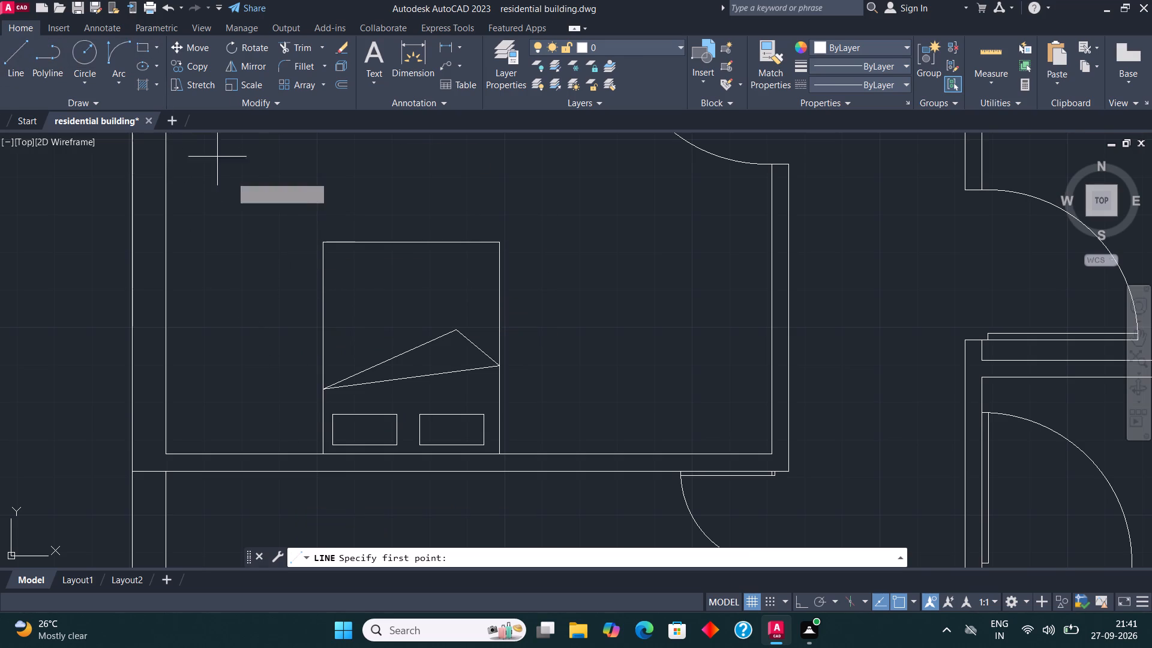
{"action": "left_click", "coordinate": [323, 326]}
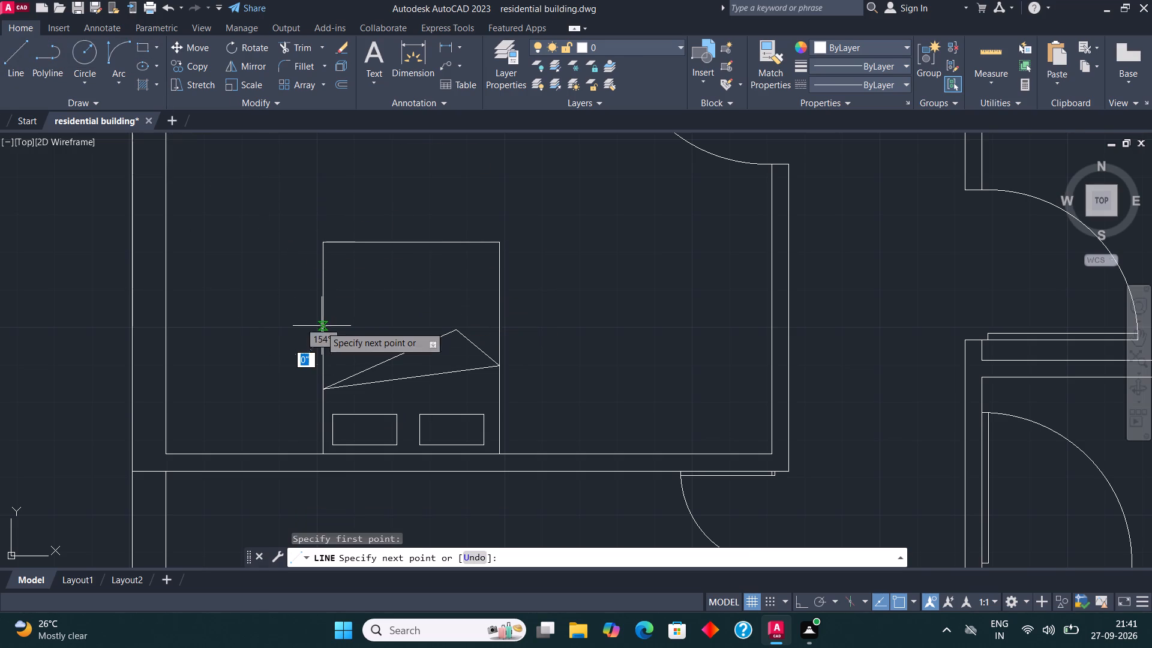
{"action": "key", "text": "F8"}
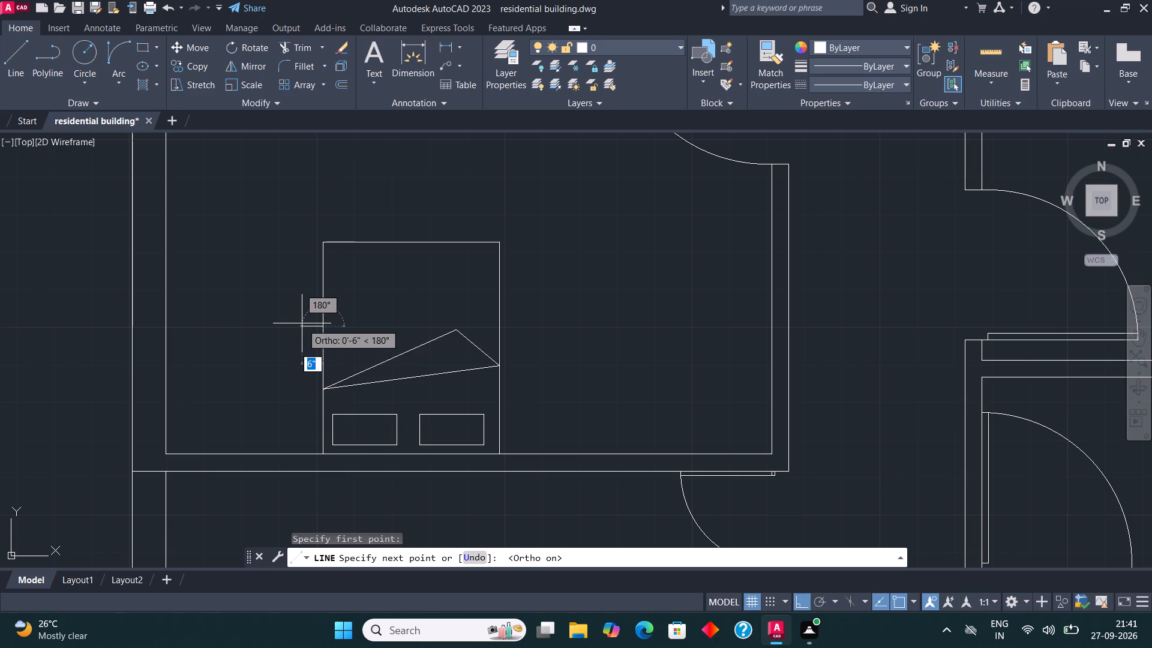
{"action": "left_click", "coordinate": [302, 324]}
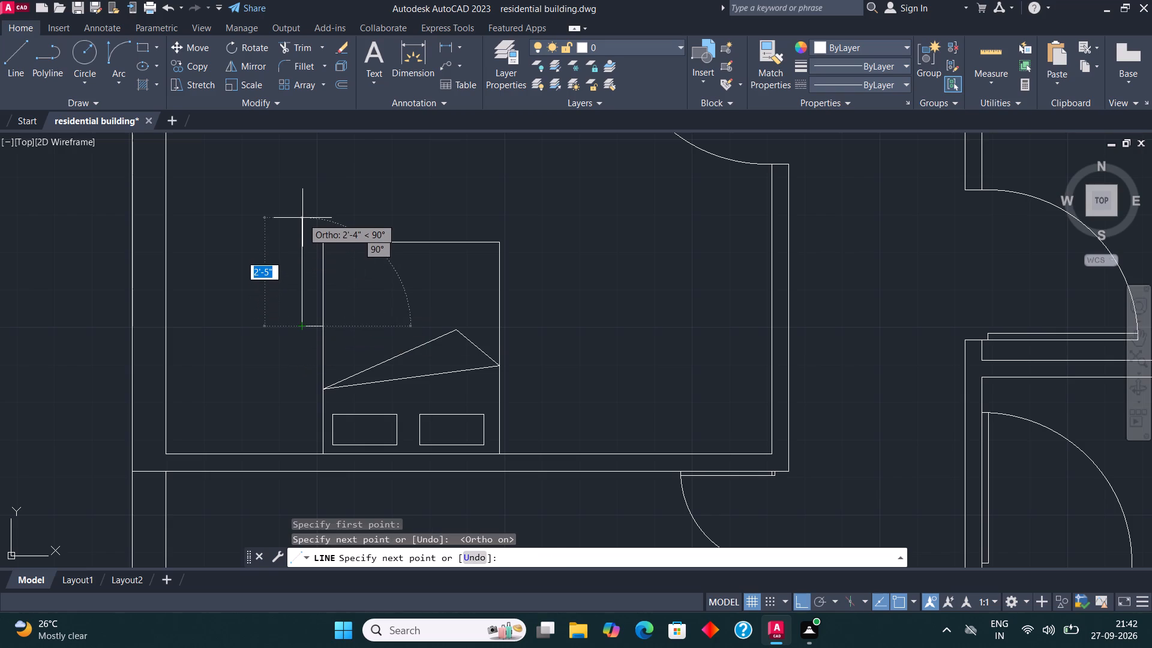
{"action": "left_click", "coordinate": [304, 190]}
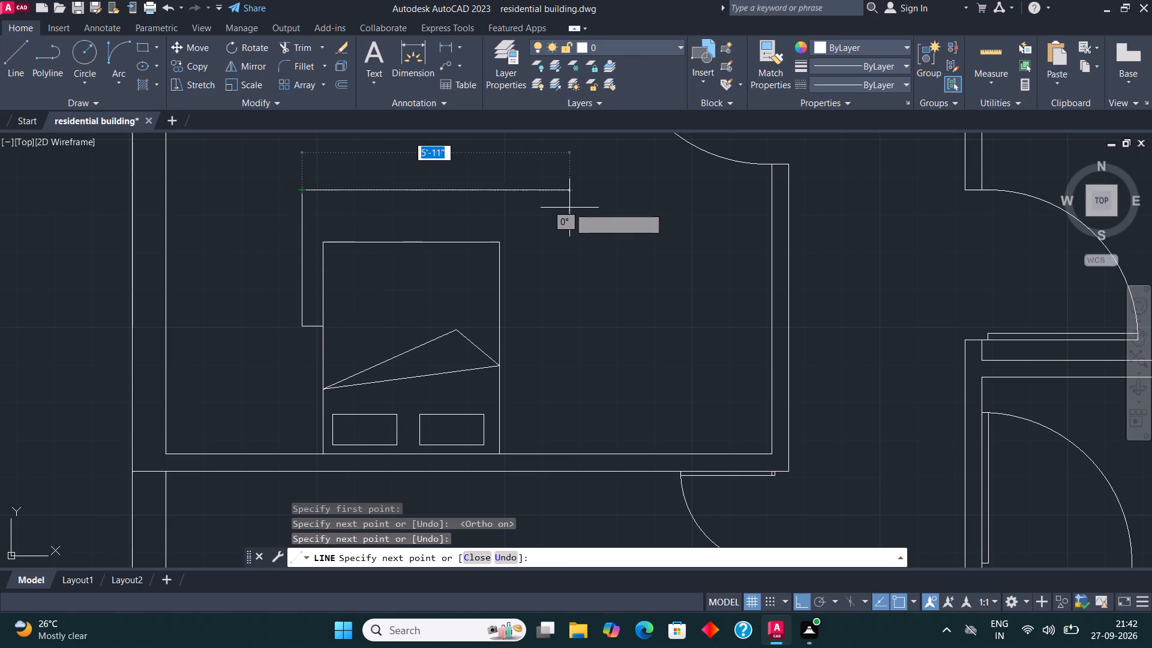
{"action": "left_click", "coordinate": [520, 215]}
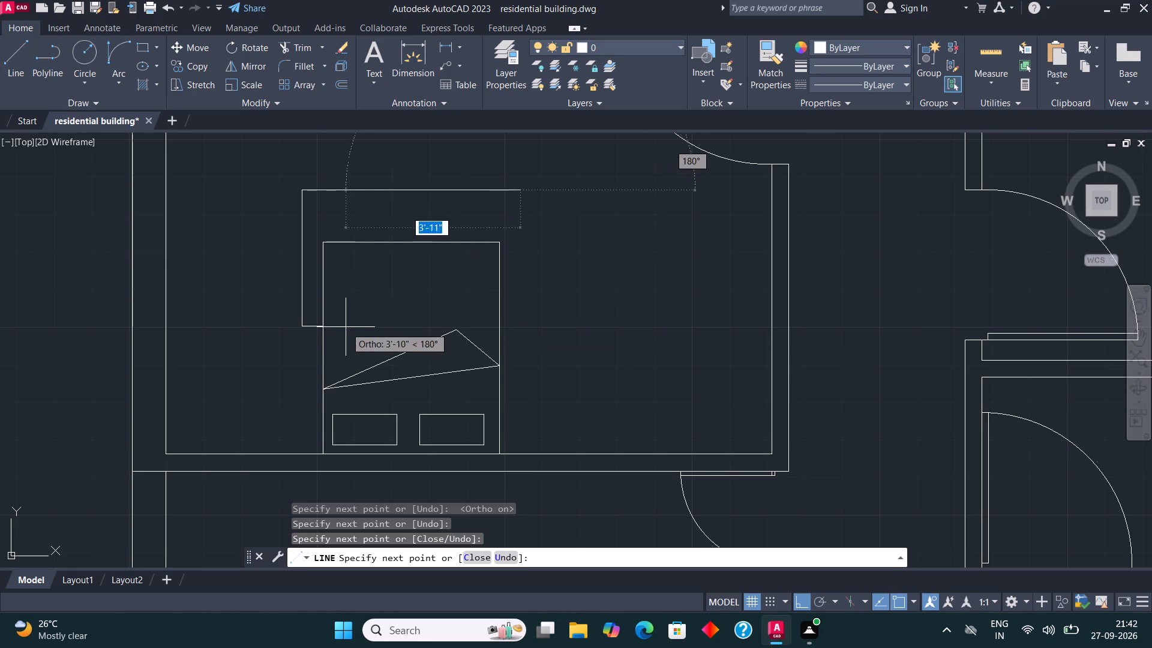
{"action": "left_click", "coordinate": [486, 325]}
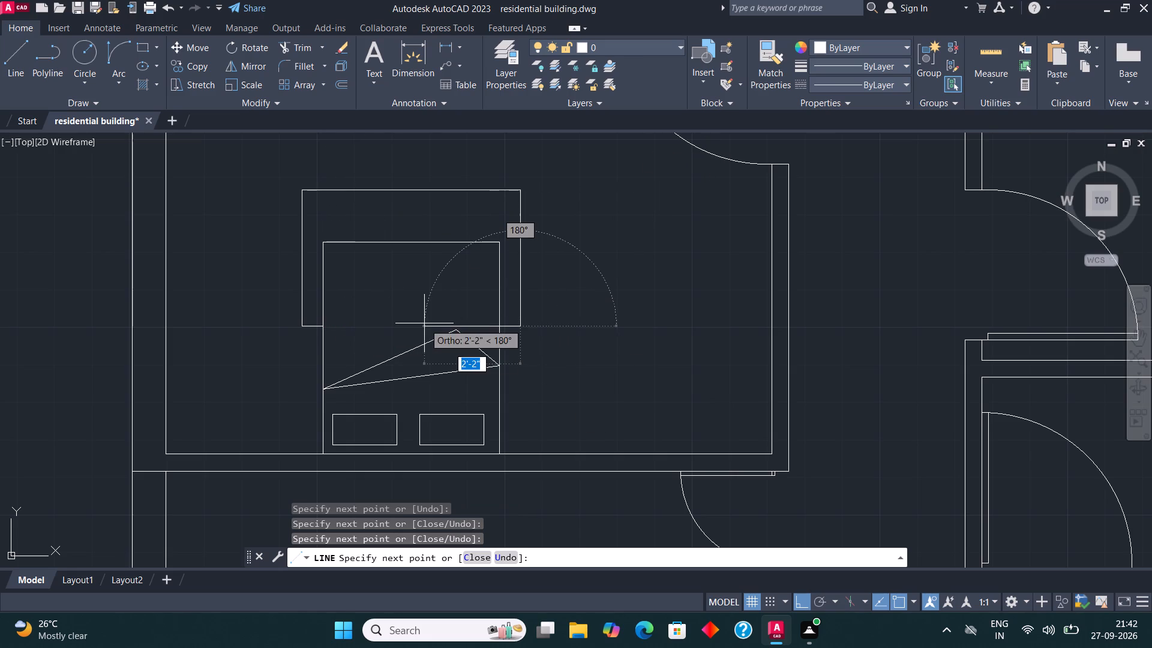
{"action": "left_click", "coordinate": [424, 322]}
Trim the end of the surrounding outline that runs inside the bed past its right edge.
{"action": "left_click", "coordinate": [287, 45]}
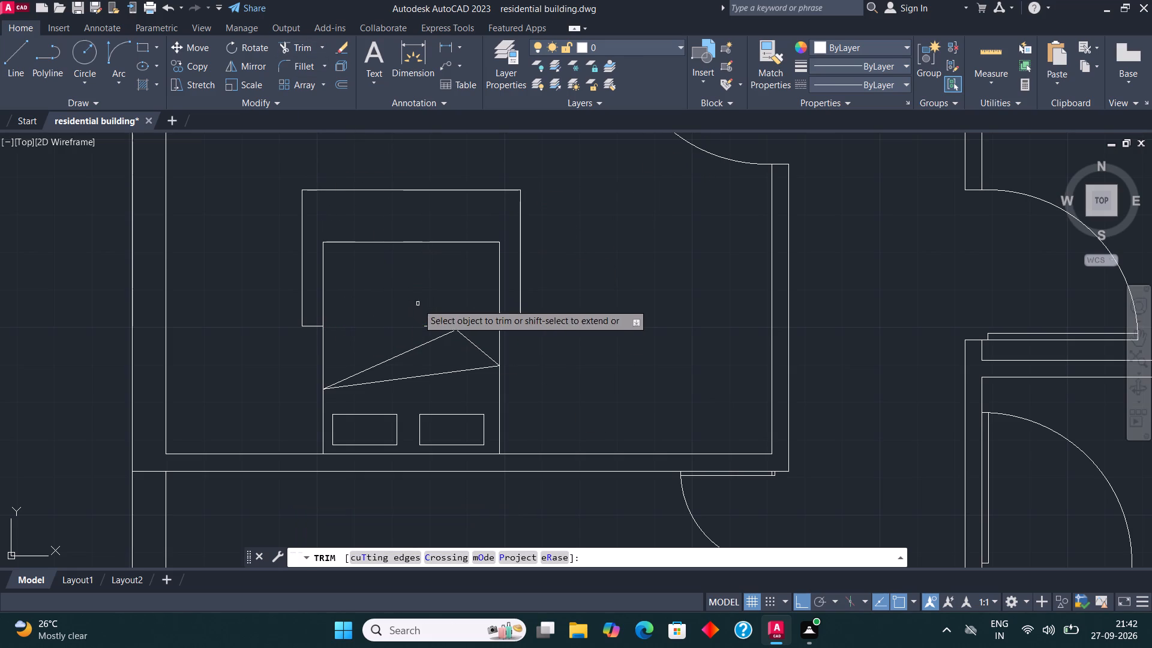
{"action": "left_click", "coordinate": [429, 328]}
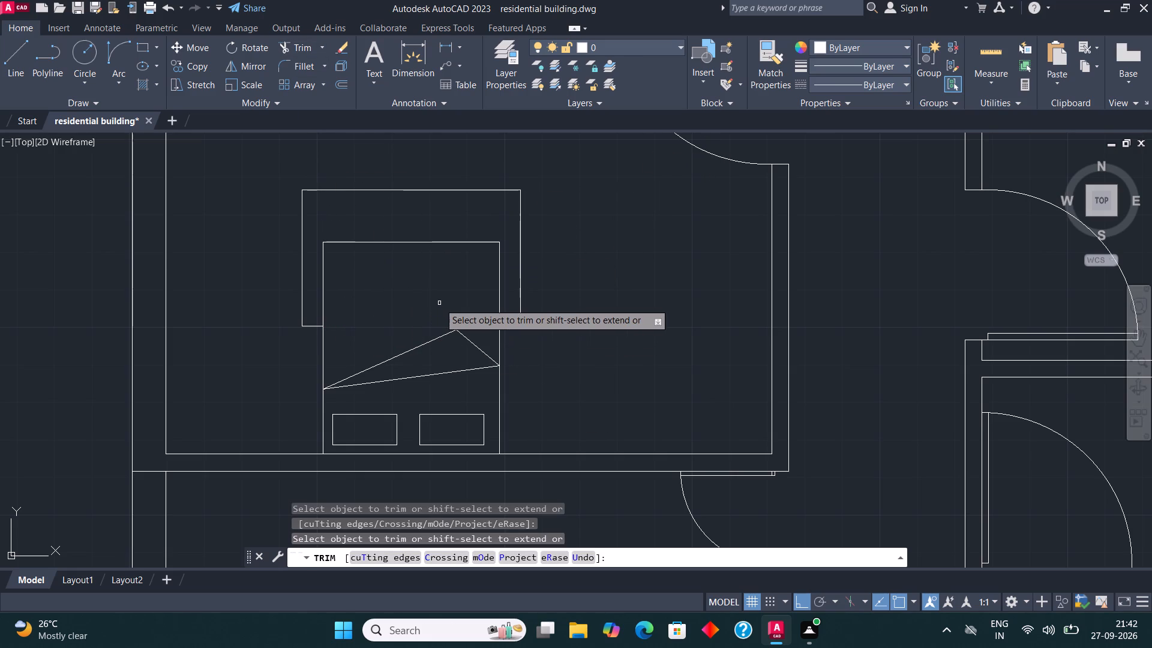
{"action": "key", "text": "Escape"}
Draw a bedside table about 1' square just left of the bed, beside the pillows and near the lower wall.
{"action": "scroll", "coordinate": [439, 305], "scroll_direction": "down", "scroll_amount": 3}
{"action": "scroll", "coordinate": [436, 355], "scroll_direction": "up", "scroll_amount": 2}
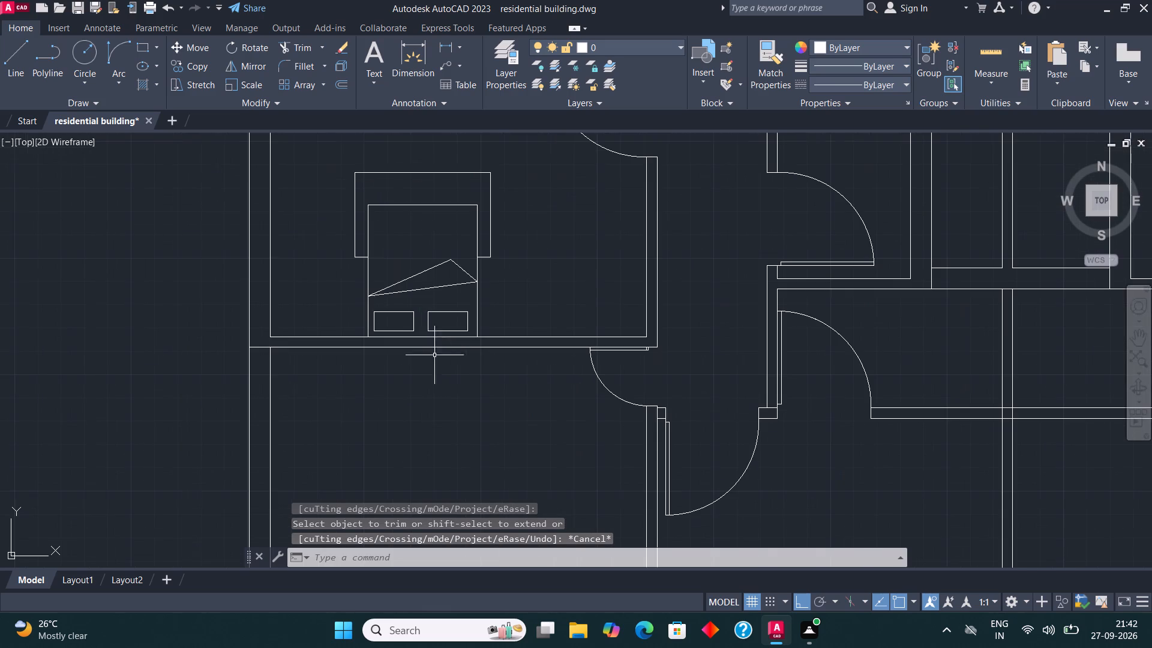
{"action": "left_click", "coordinate": [134, 50]}
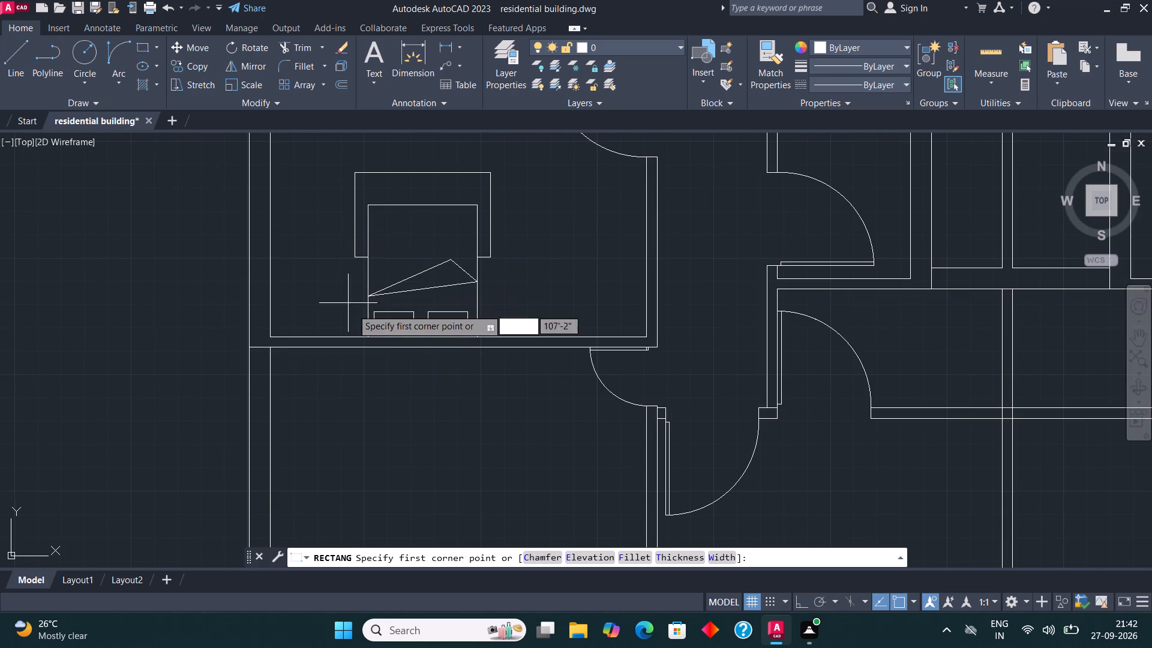
{"action": "scroll", "coordinate": [354, 315], "scroll_direction": "up", "scroll_amount": 2}
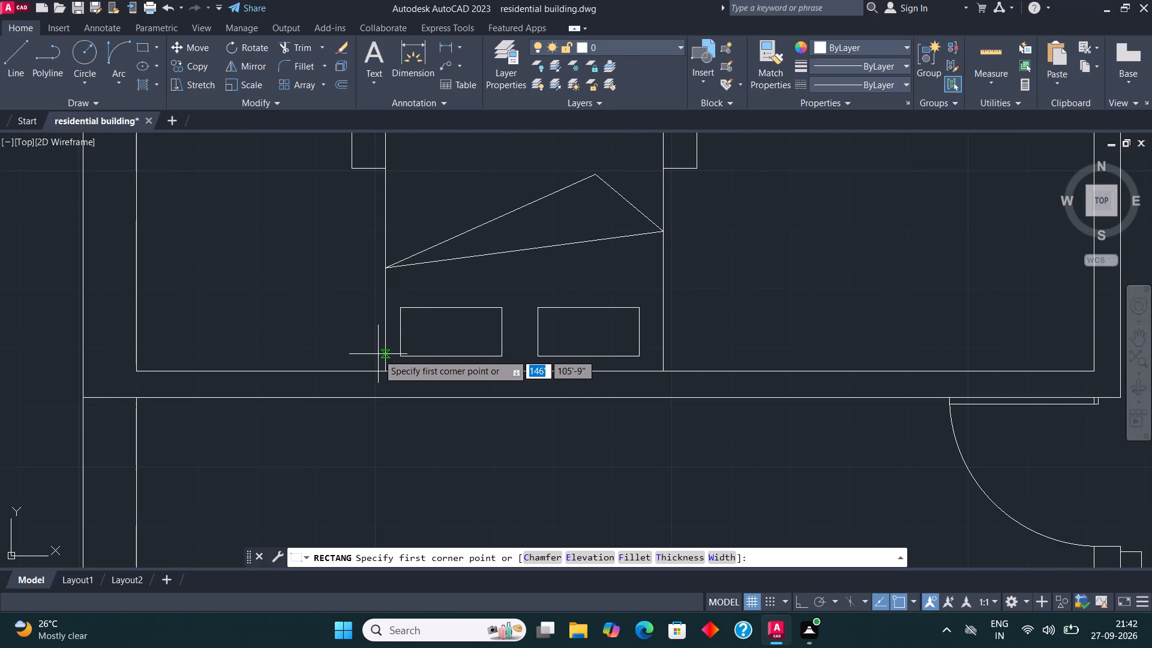
{"action": "left_click", "coordinate": [373, 361]}
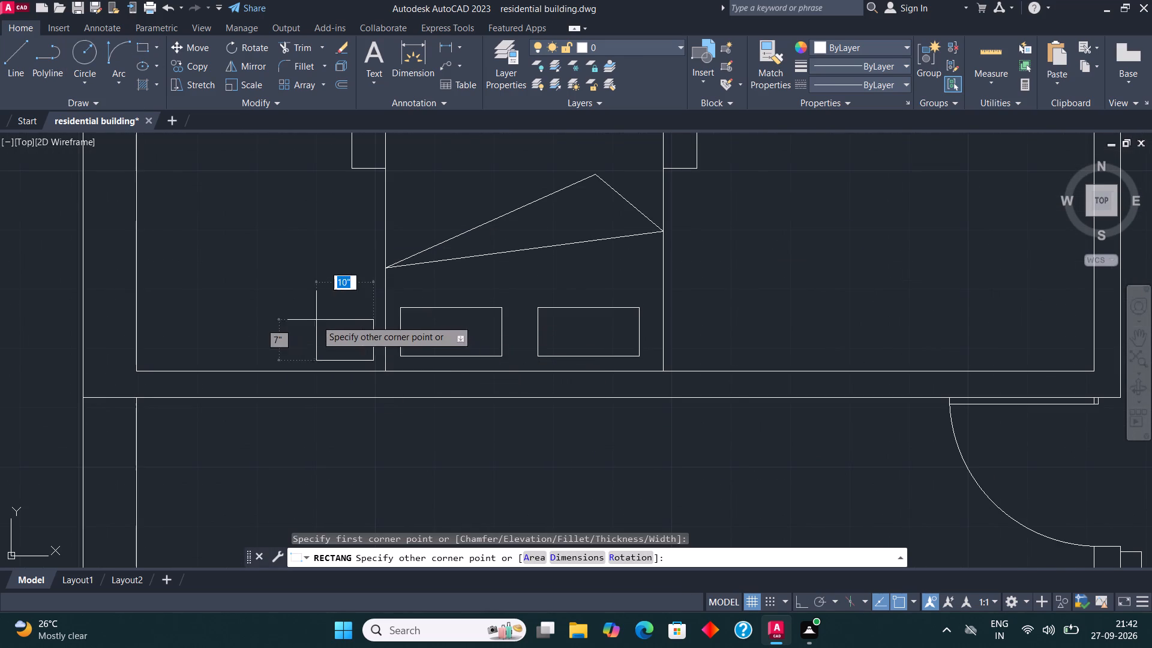
{"action": "left_click", "coordinate": [301, 289]}
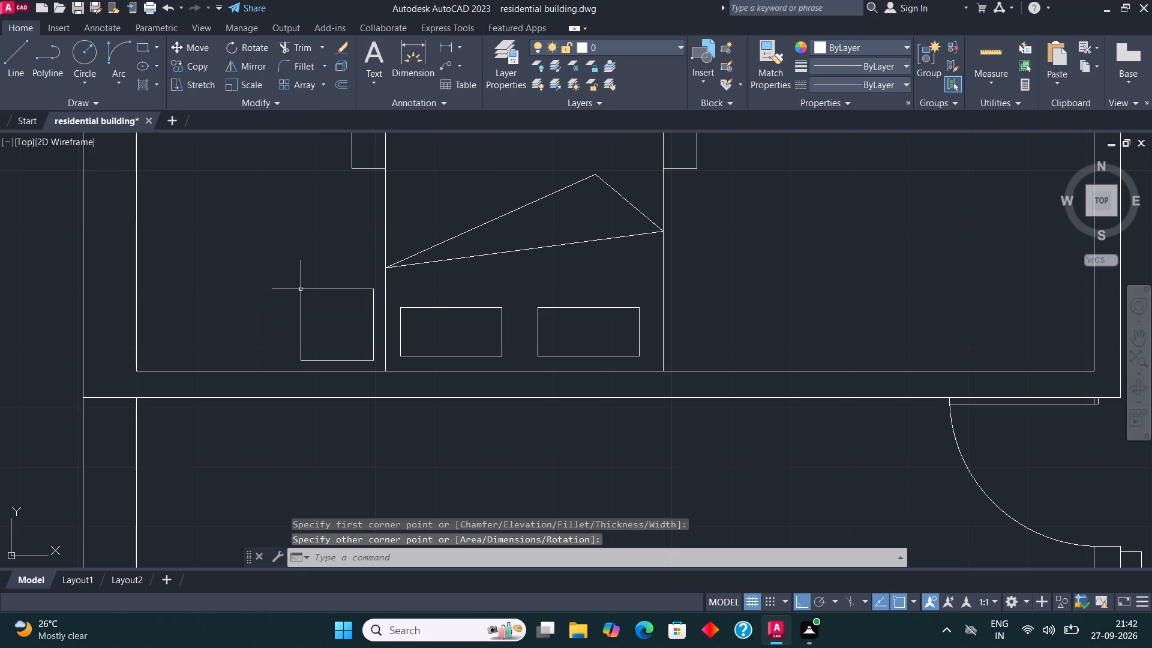
Draw a lamp circle with a radius of about 4" centred in the bedside table.
{"action": "left_click", "coordinate": [85, 49]}
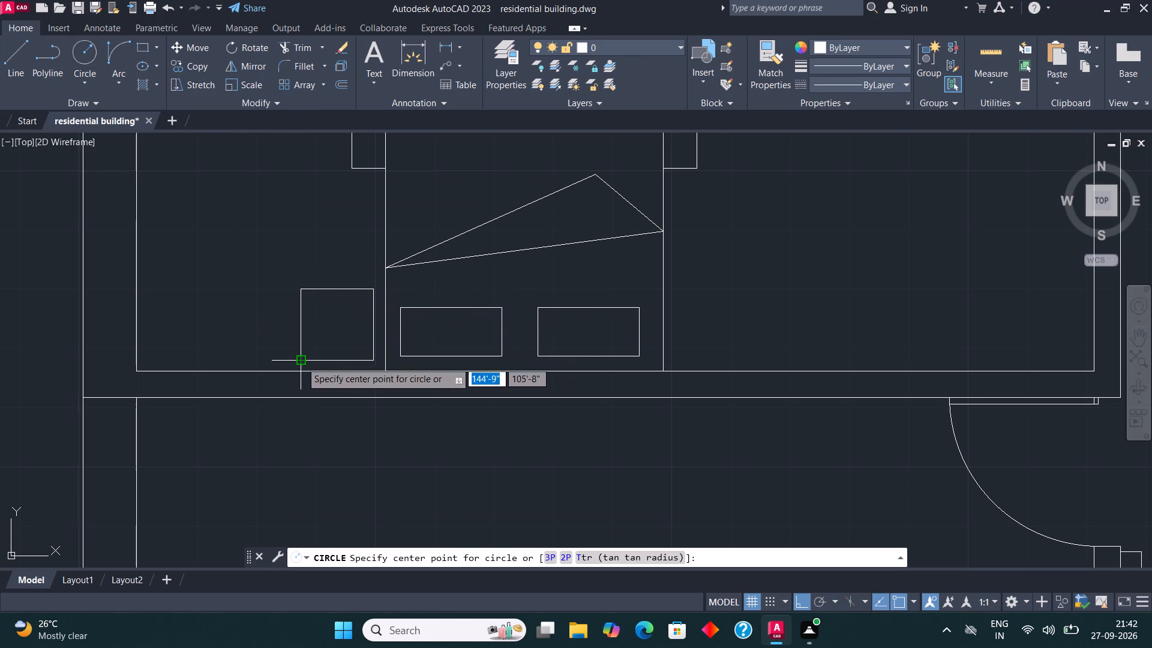
{"action": "left_click", "coordinate": [334, 323]}
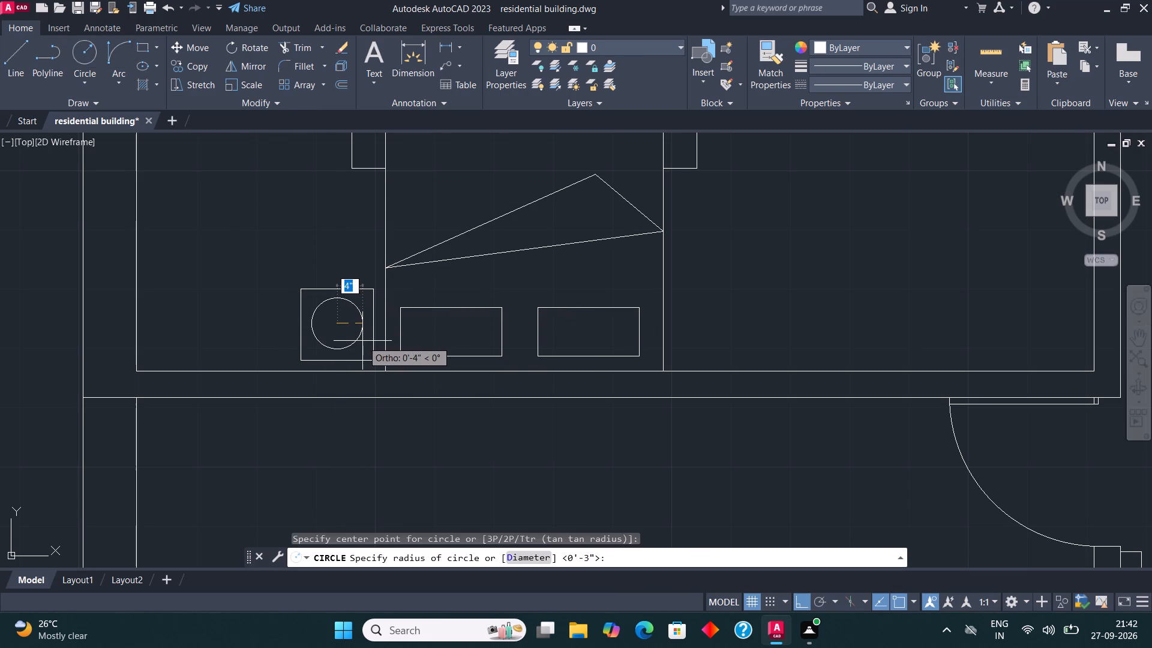
{"action": "left_click", "coordinate": [362, 341]}
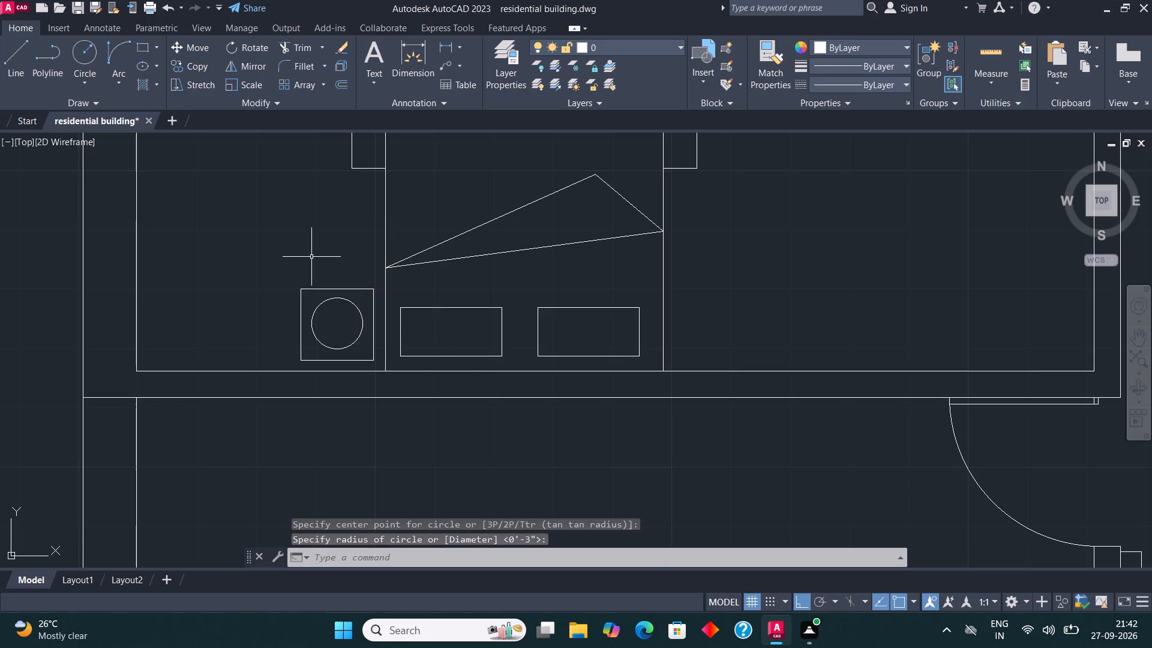
Draw a vertical and a horizontal line crossing through the centre of the lamp circle in the bedside table.
{"action": "left_click", "coordinate": [21, 47]}
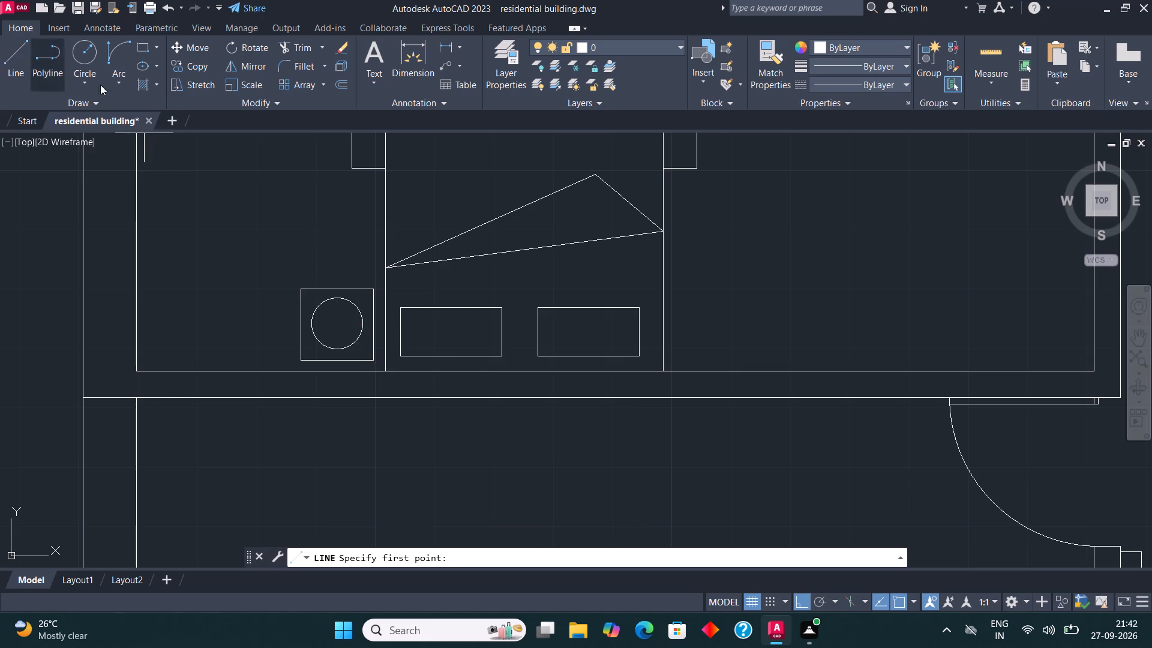
{"action": "left_click", "coordinate": [337, 348]}
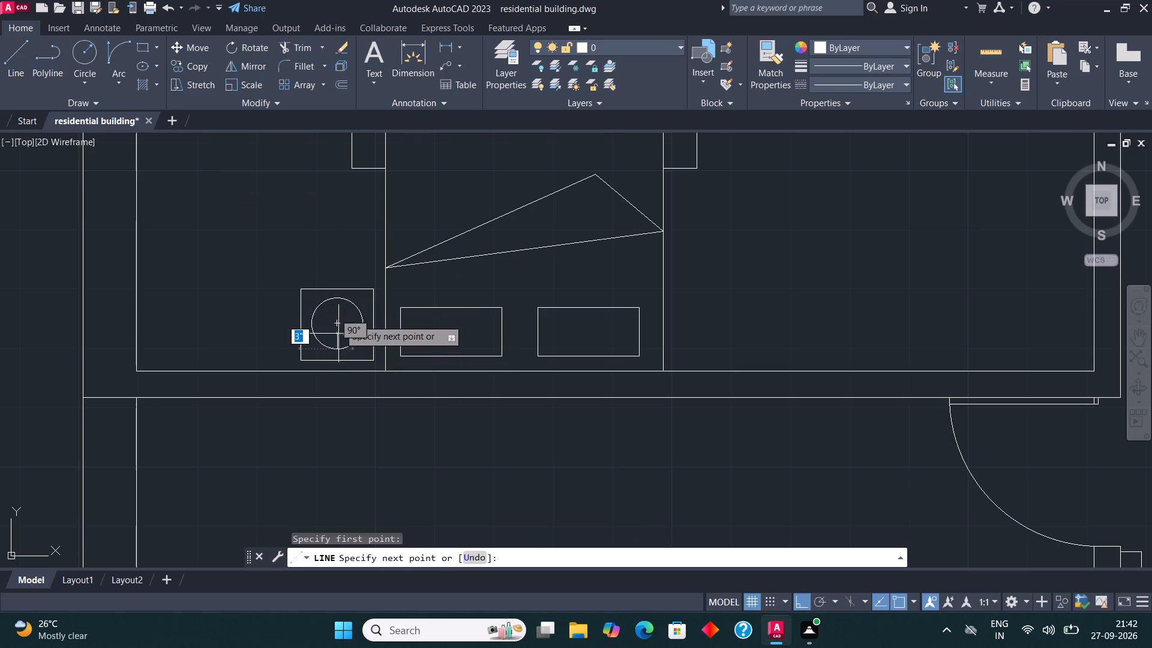
{"action": "scroll", "coordinate": [337, 302], "scroll_direction": "up", "scroll_amount": 3}
{"action": "left_click", "coordinate": [326, 274]}
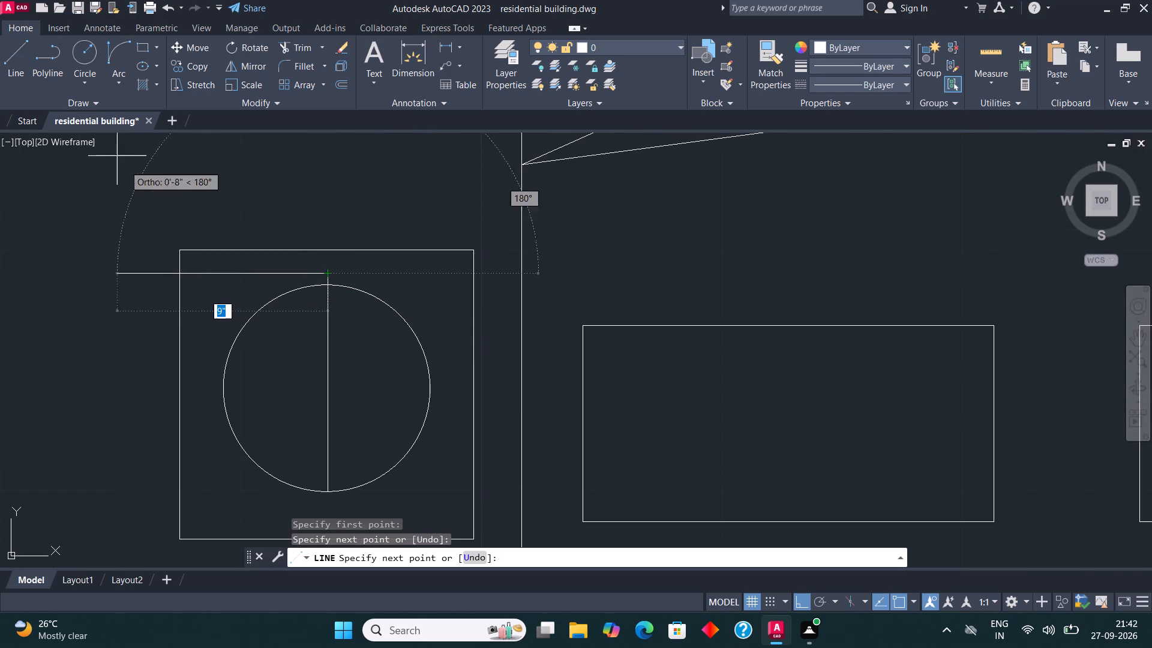
{"action": "left_click", "coordinate": [16, 47]}
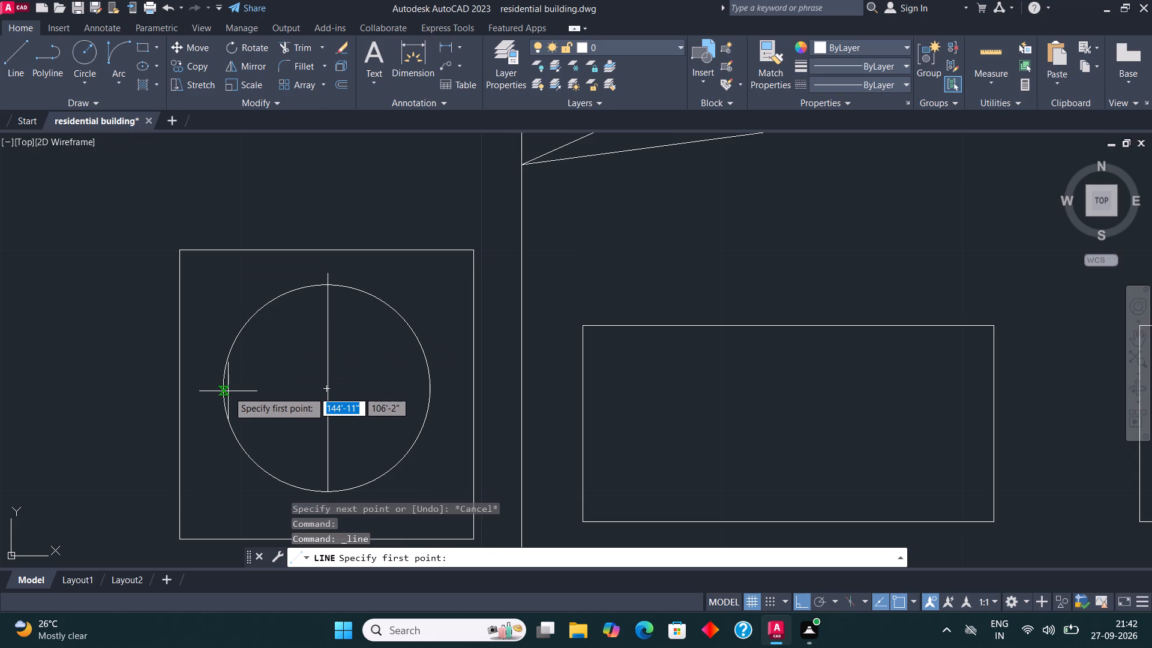
{"action": "left_click", "coordinate": [228, 391]}
{"action": "left_click", "coordinate": [445, 391]}
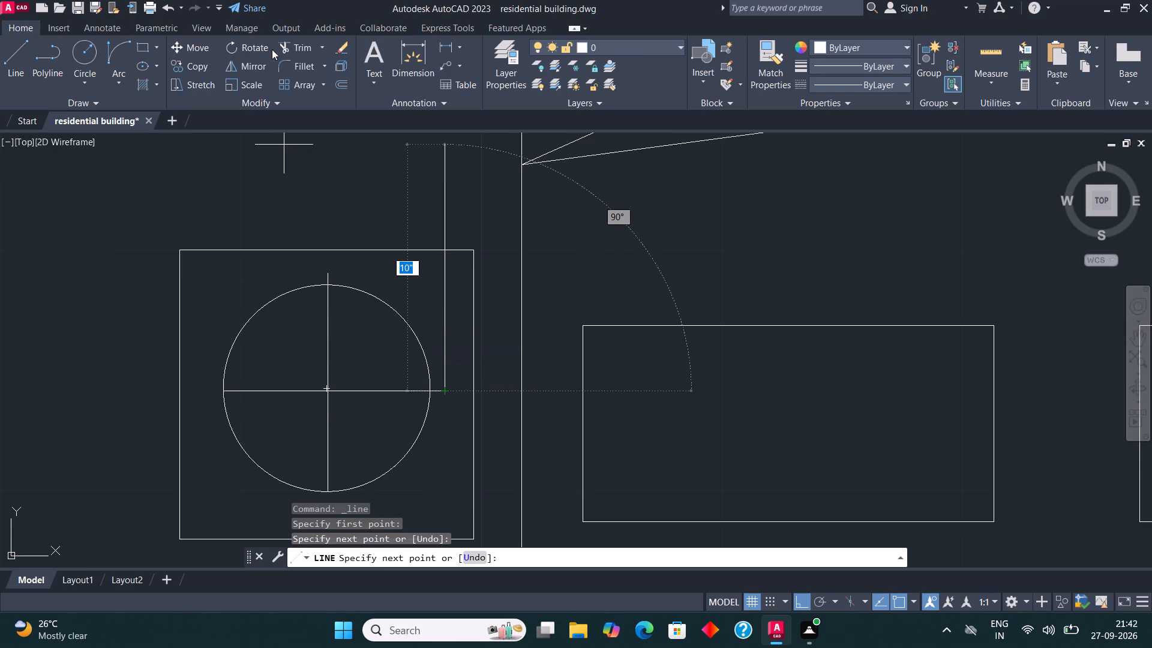
Trim the ends of the two cross lines that stick out above and to the right of the lamp circle.
{"action": "left_click", "coordinate": [293, 40]}
{"action": "left_click", "coordinate": [329, 274]}
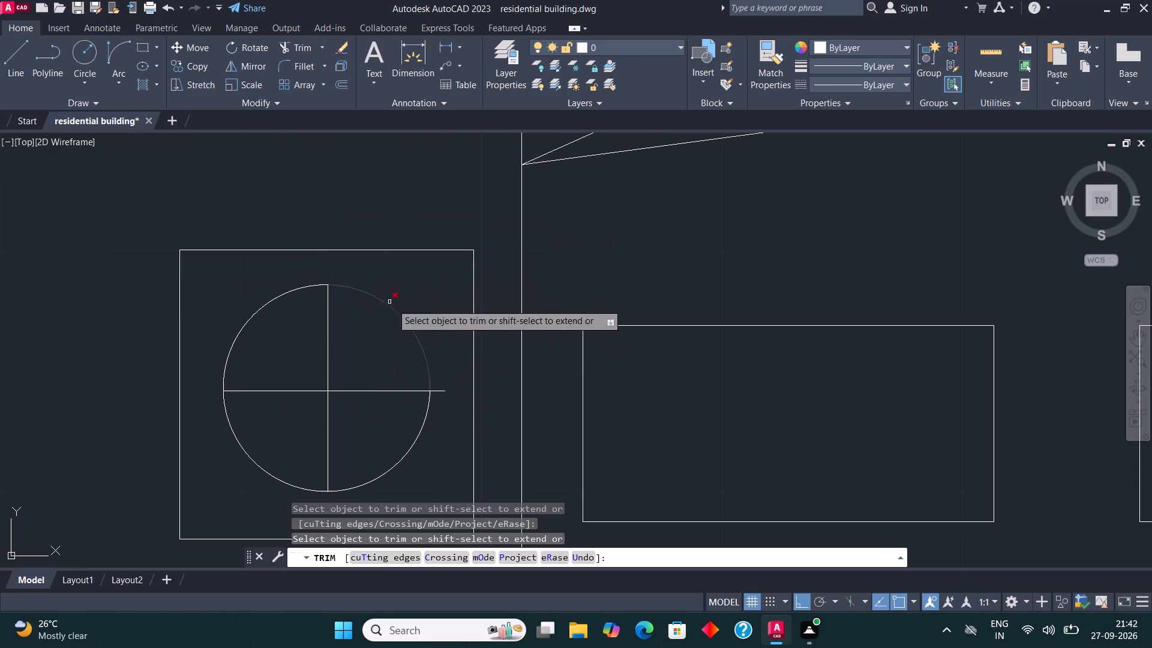
{"action": "left_click", "coordinate": [440, 391]}
{"action": "key", "text": "Escape"}
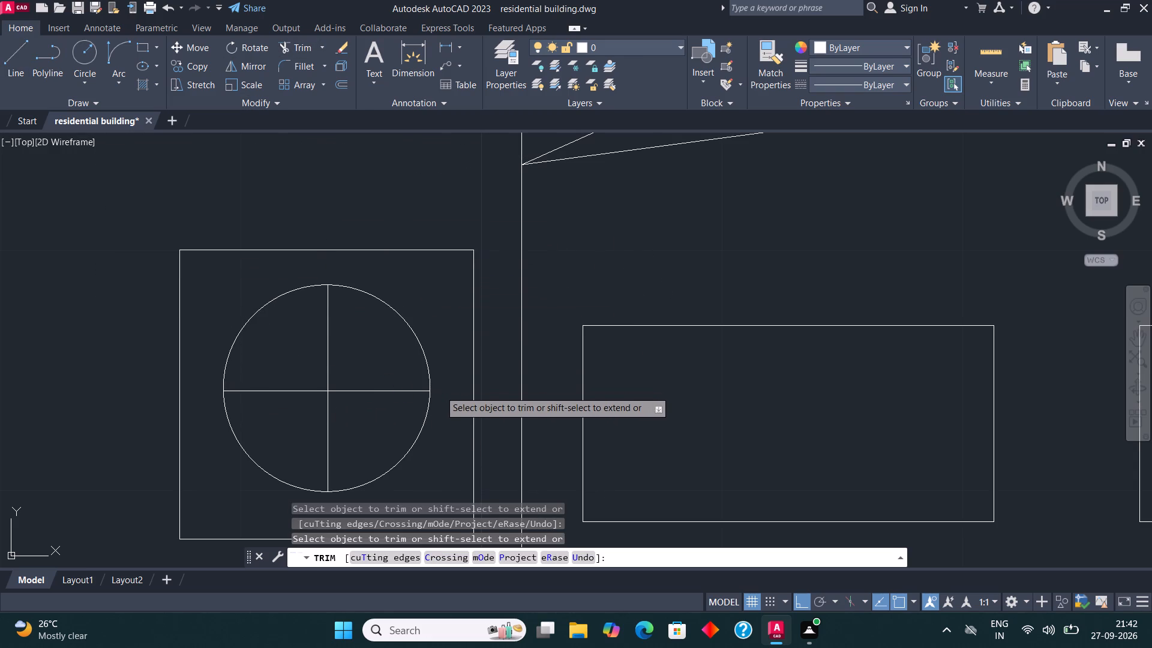
Copy the bedside table with its lamp straight across to the right side of the bed.
{"action": "scroll", "coordinate": [438, 379], "scroll_direction": "down", "scroll_amount": 2}
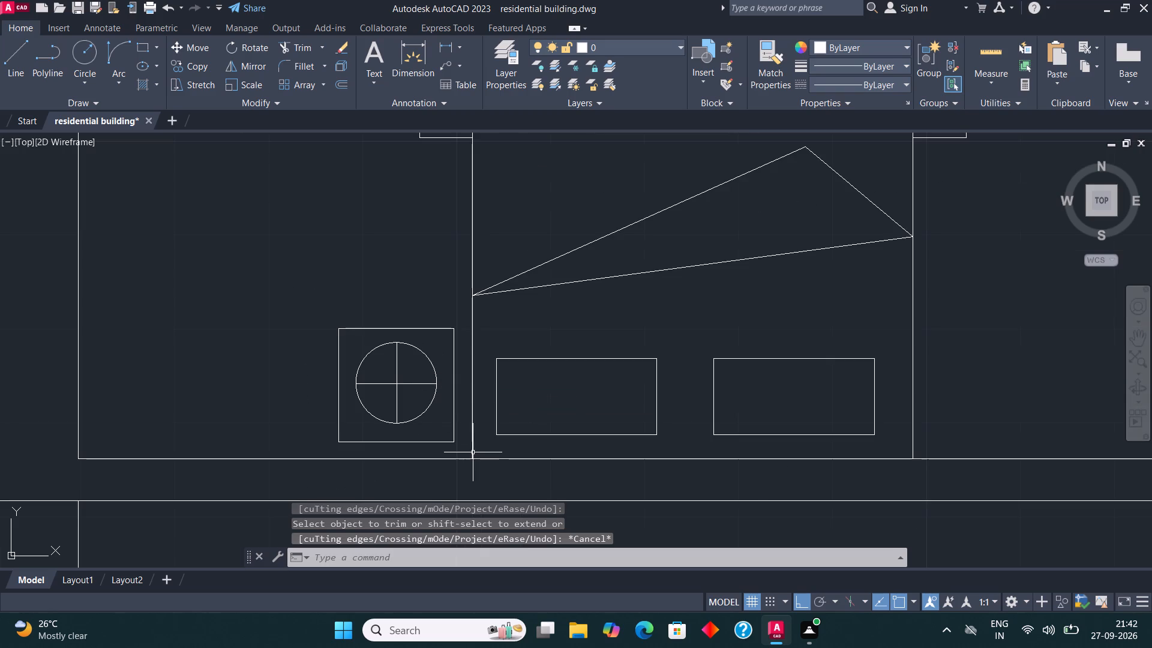
{"action": "left_click", "coordinate": [464, 451]}
{"action": "left_click", "coordinate": [319, 297]}
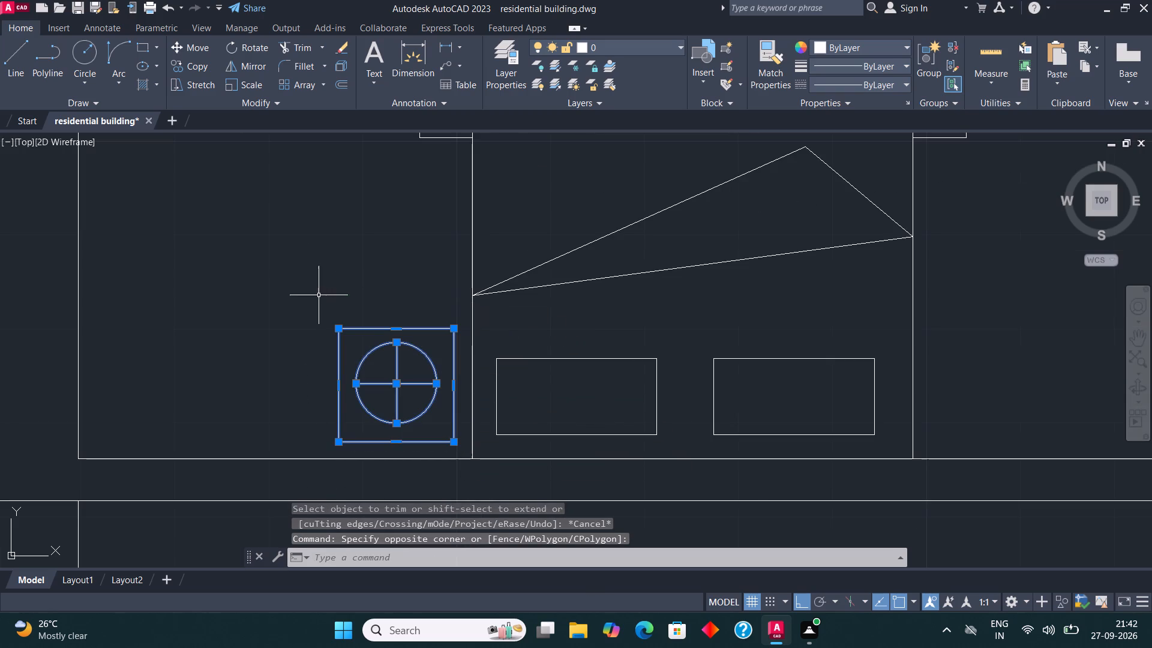
{"action": "left_click", "coordinate": [187, 66]}
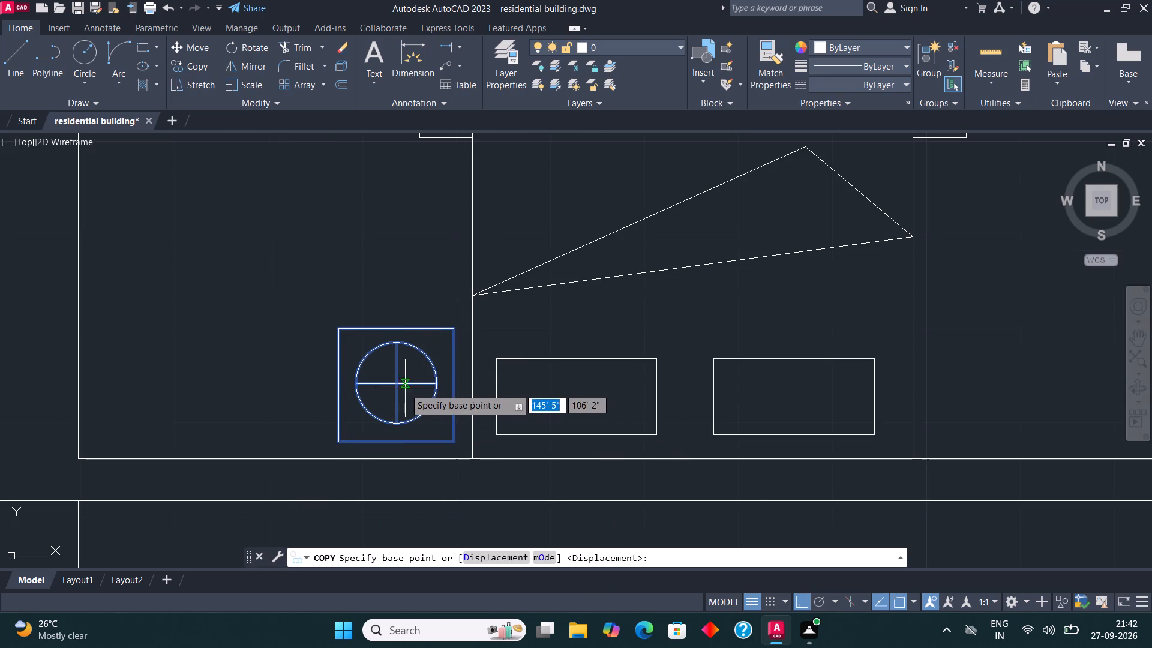
{"action": "left_click", "coordinate": [395, 385]}
{"action": "scroll", "coordinate": [400, 389], "scroll_direction": "down", "scroll_amount": 2}
{"action": "scroll", "coordinate": [612, 403], "scroll_direction": "up", "scroll_amount": 2}
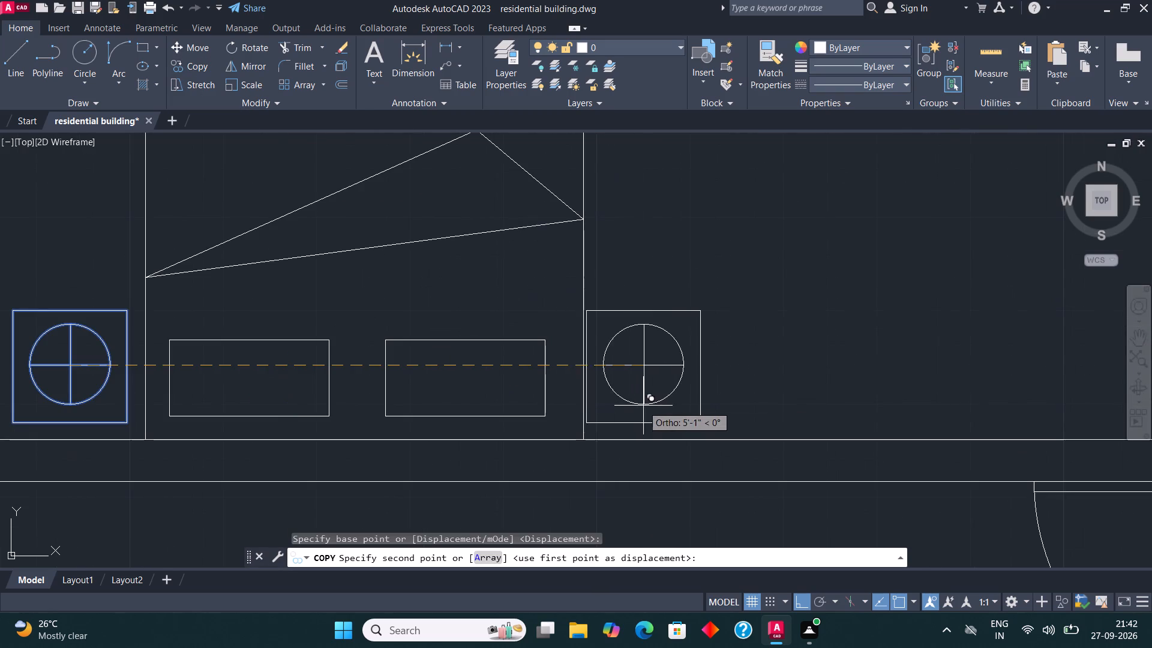
{"action": "left_click", "coordinate": [660, 415]}
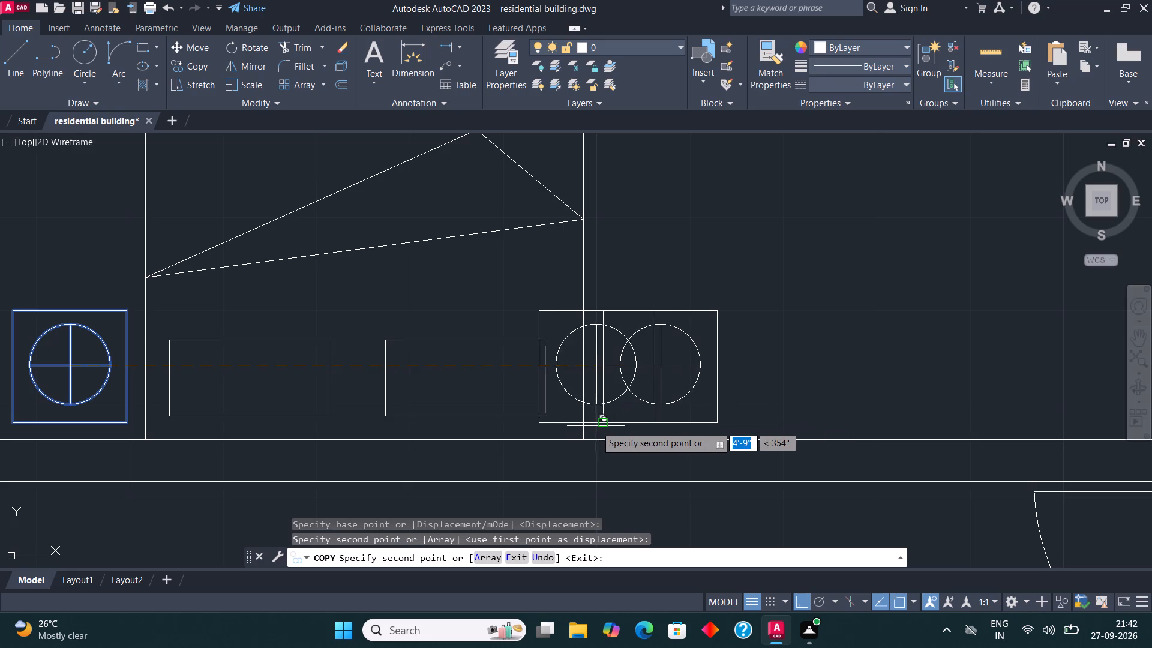
{"action": "key", "text": "Escape"}
Copy the whole bed set with both bedside tables three times in a horizontal row outside the plan, left of the bedroom.
{"action": "scroll", "coordinate": [595, 426], "scroll_direction": "down", "scroll_amount": 3}
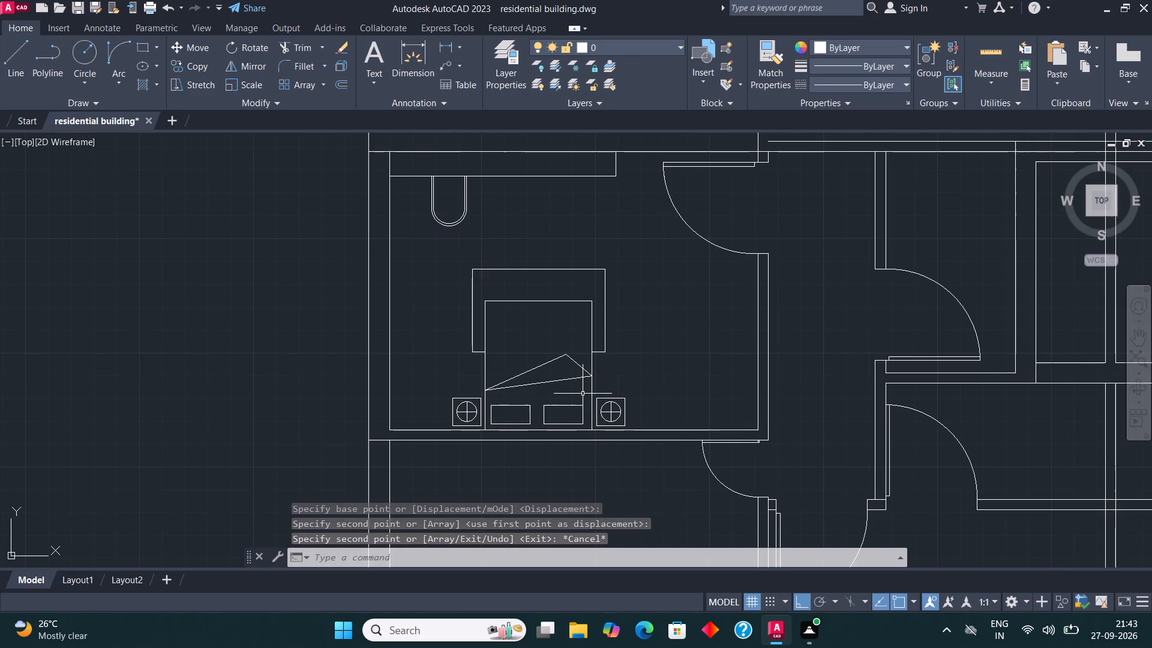
{"action": "scroll", "coordinate": [584, 390], "scroll_direction": "down", "scroll_amount": 1}
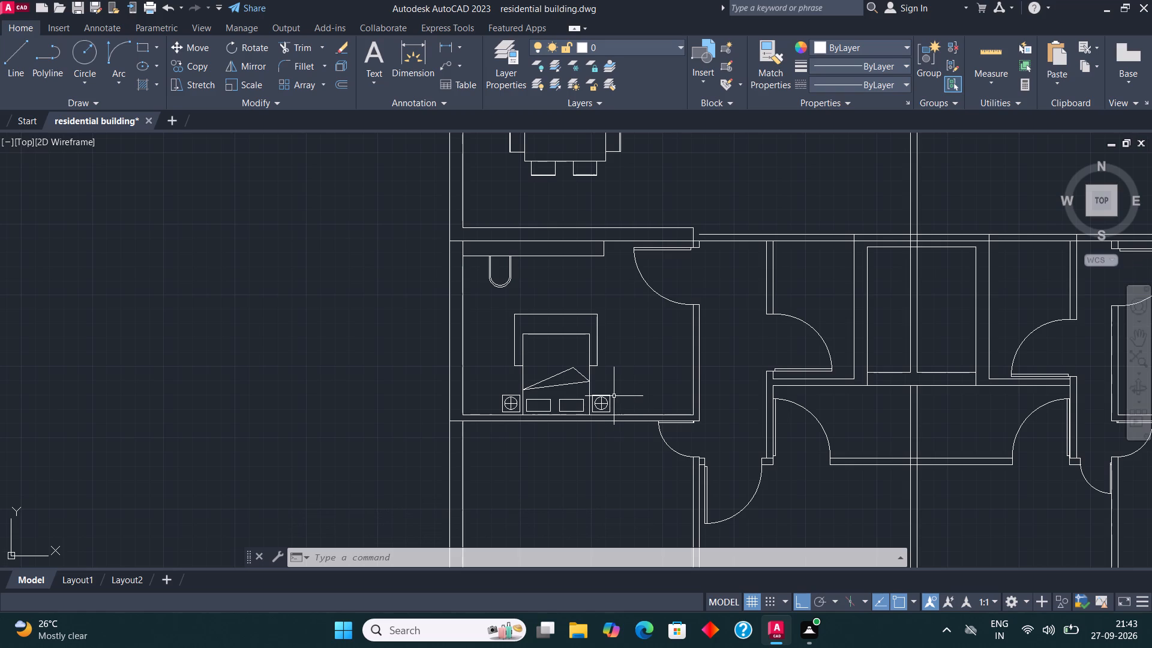
{"action": "scroll", "coordinate": [614, 396], "scroll_direction": "up", "scroll_amount": 1}
{"action": "left_click", "coordinate": [619, 418]}
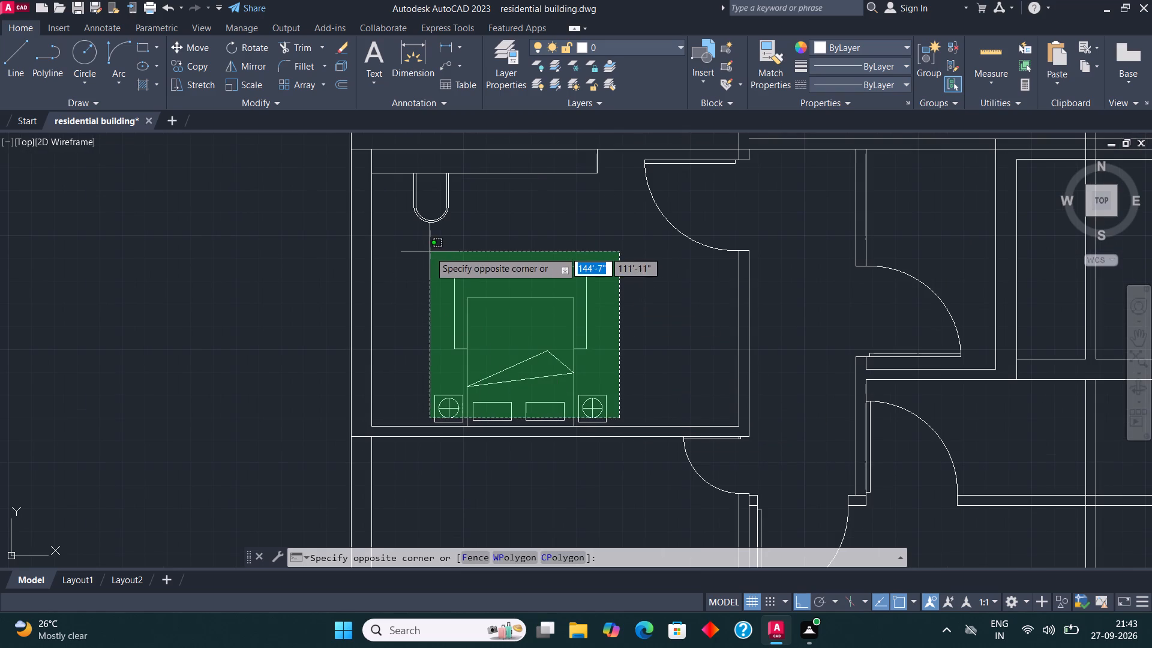
{"action": "left_click", "coordinate": [430, 251]}
{"action": "scroll", "coordinate": [488, 422], "scroll_direction": "up", "scroll_amount": 2}
{"action": "scroll", "coordinate": [487, 421], "scroll_direction": "down", "scroll_amount": 2}
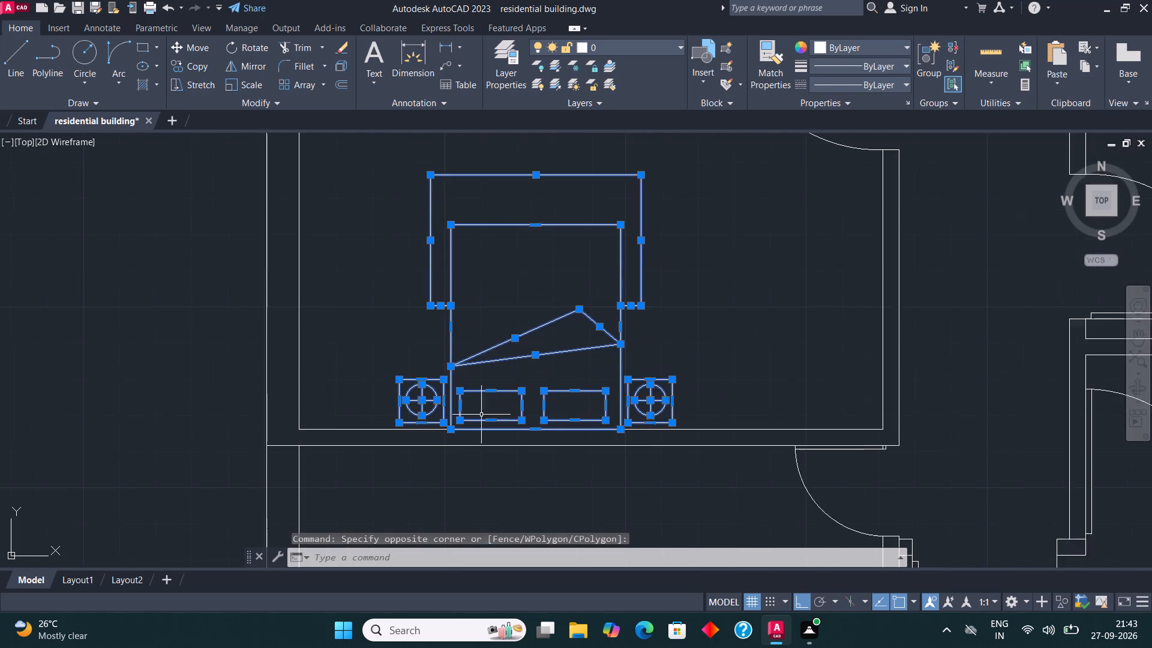
{"action": "left_click", "coordinate": [191, 60]}
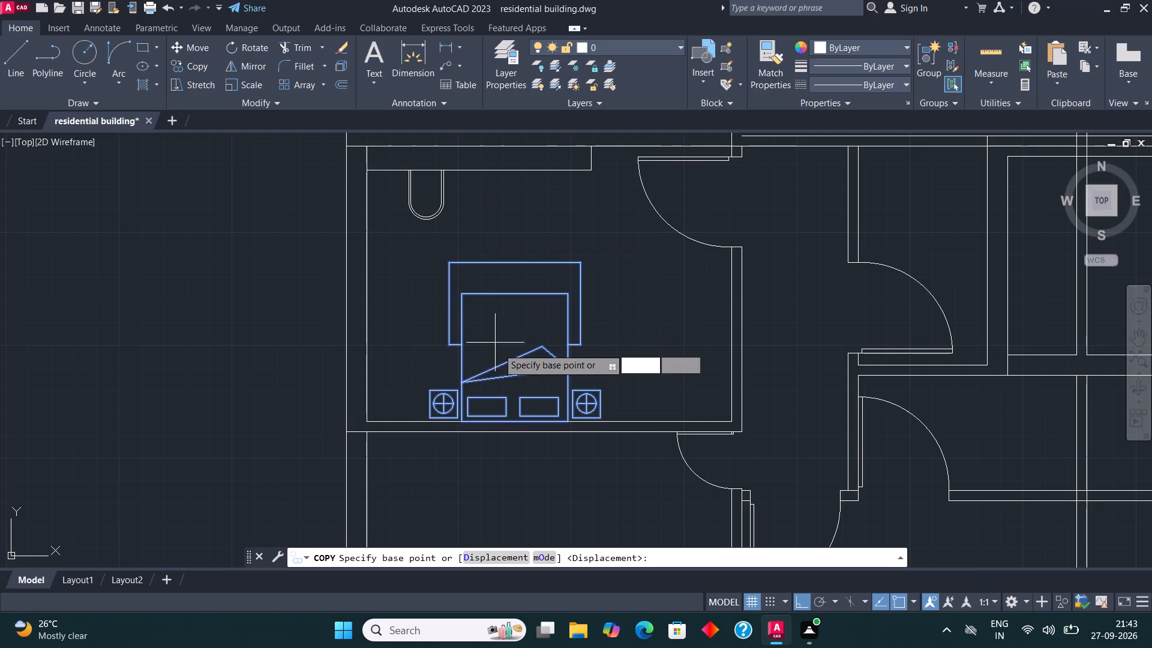
{"action": "left_click", "coordinate": [506, 359]}
{"action": "left_click", "coordinate": [213, 347]}
{"action": "scroll", "coordinate": [418, 328], "scroll_direction": "down", "scroll_amount": 2}
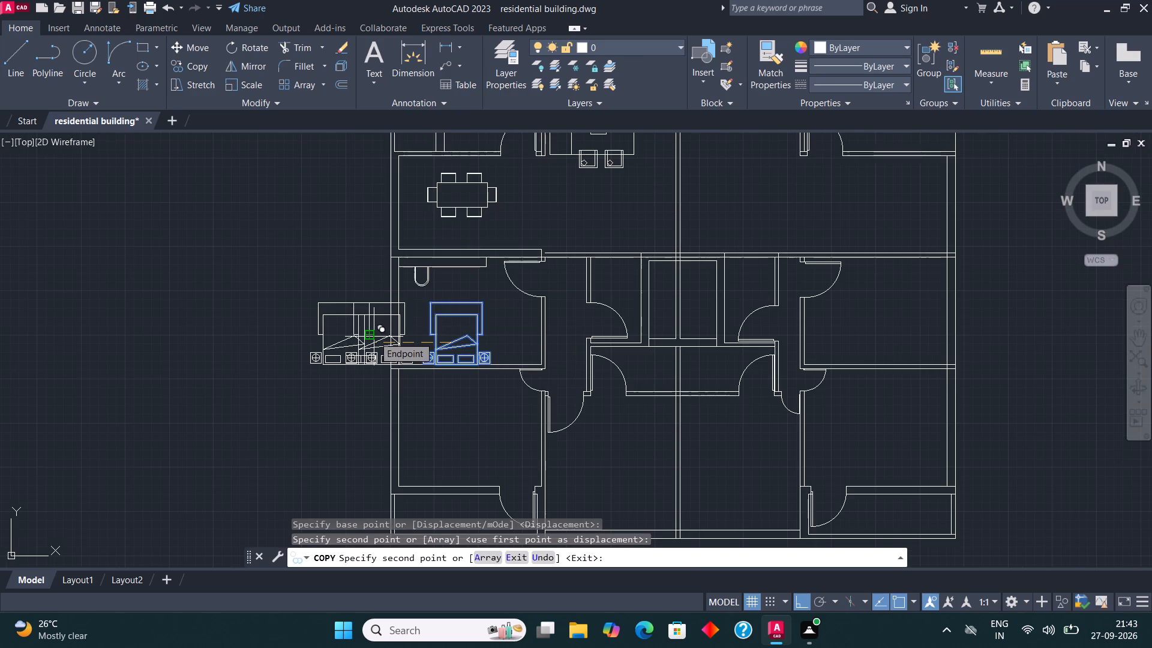
{"action": "left_click", "coordinate": [155, 317]}
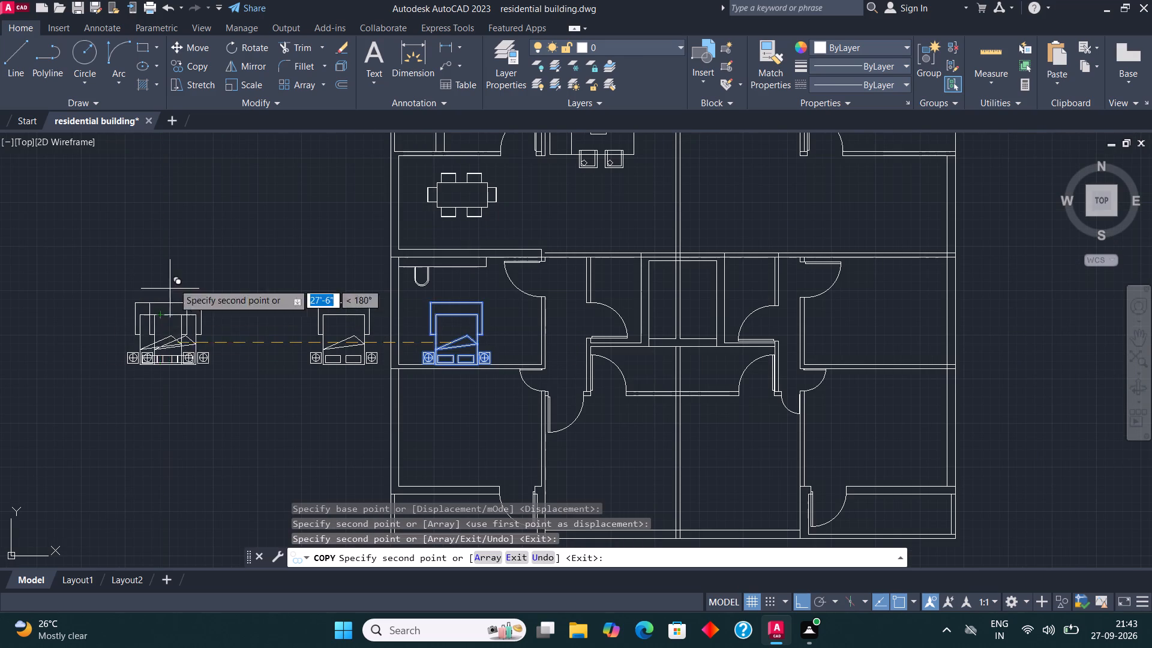
{"action": "left_click", "coordinate": [45, 300]}
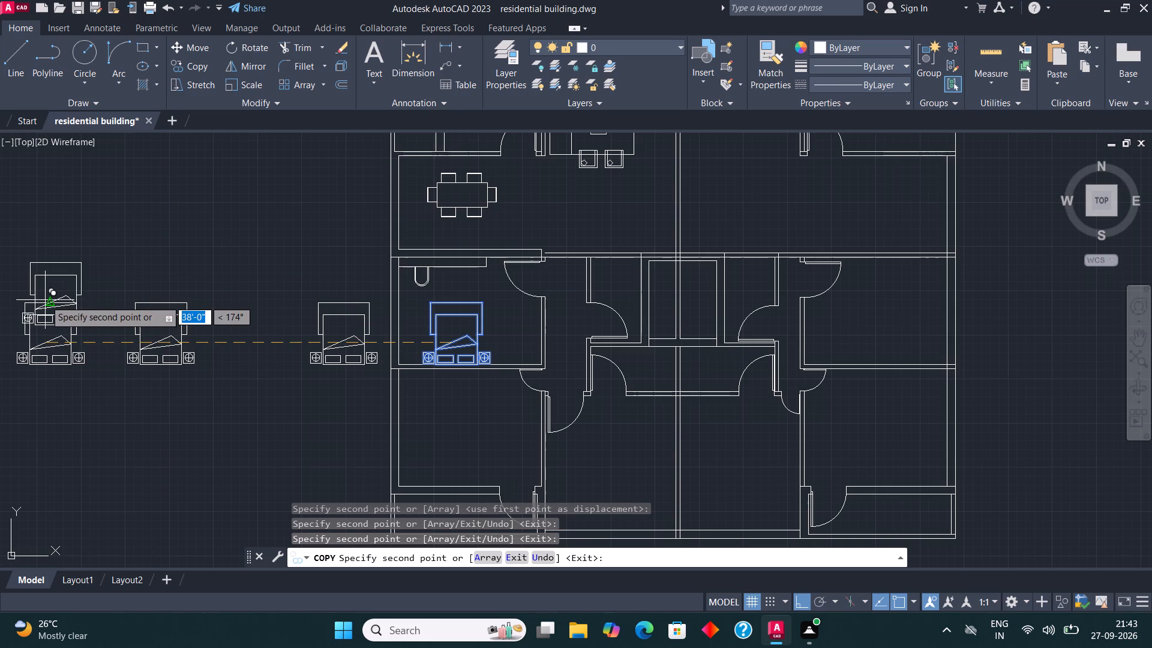
{"action": "key", "text": "Escape"}
Rotate the bed copy nearest the building by 180° so its pillows are at the upper end.
{"action": "scroll", "coordinate": [100, 298], "scroll_direction": "down", "scroll_amount": 3}
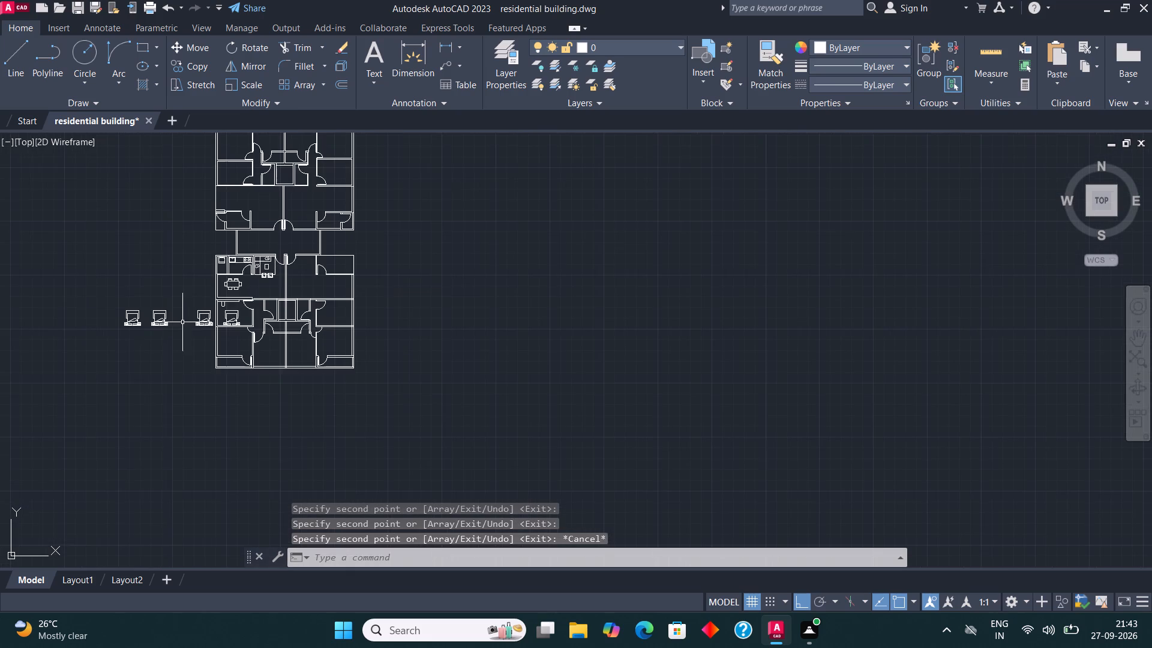
{"action": "scroll", "coordinate": [60, 311], "scroll_direction": "up", "scroll_amount": 3}
{"action": "scroll", "coordinate": [161, 320], "scroll_direction": "down", "scroll_amount": 1}
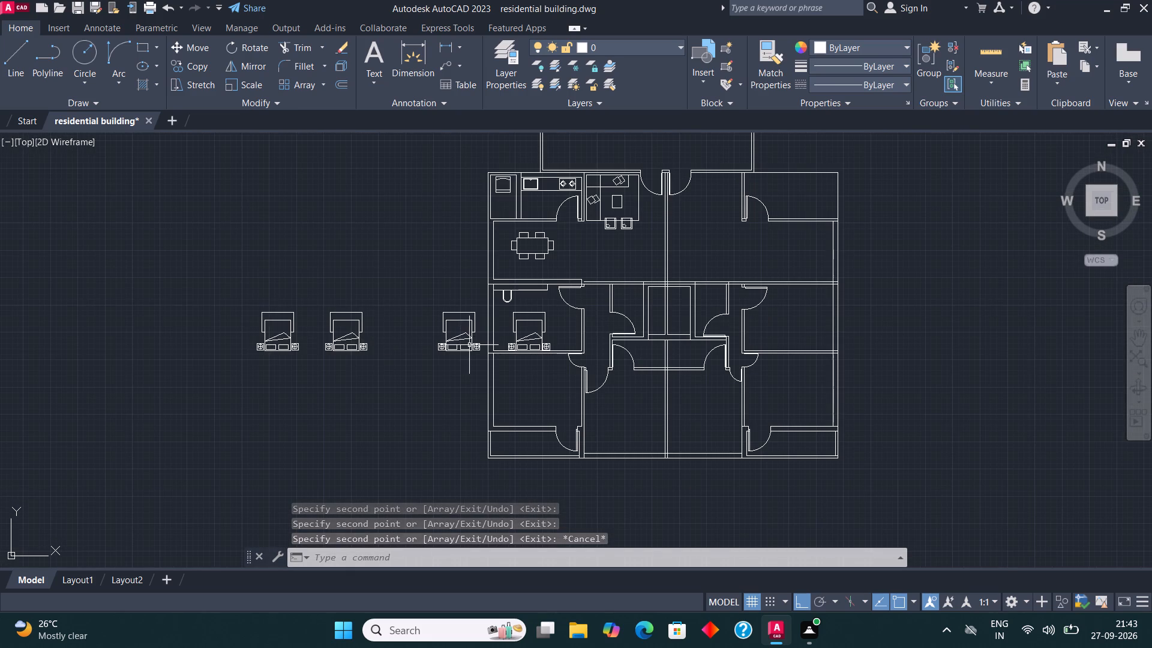
{"action": "scroll", "coordinate": [470, 346], "scroll_direction": "up", "scroll_amount": 1}
{"action": "left_click", "coordinate": [486, 359]}
{"action": "left_click", "coordinate": [400, 259]}
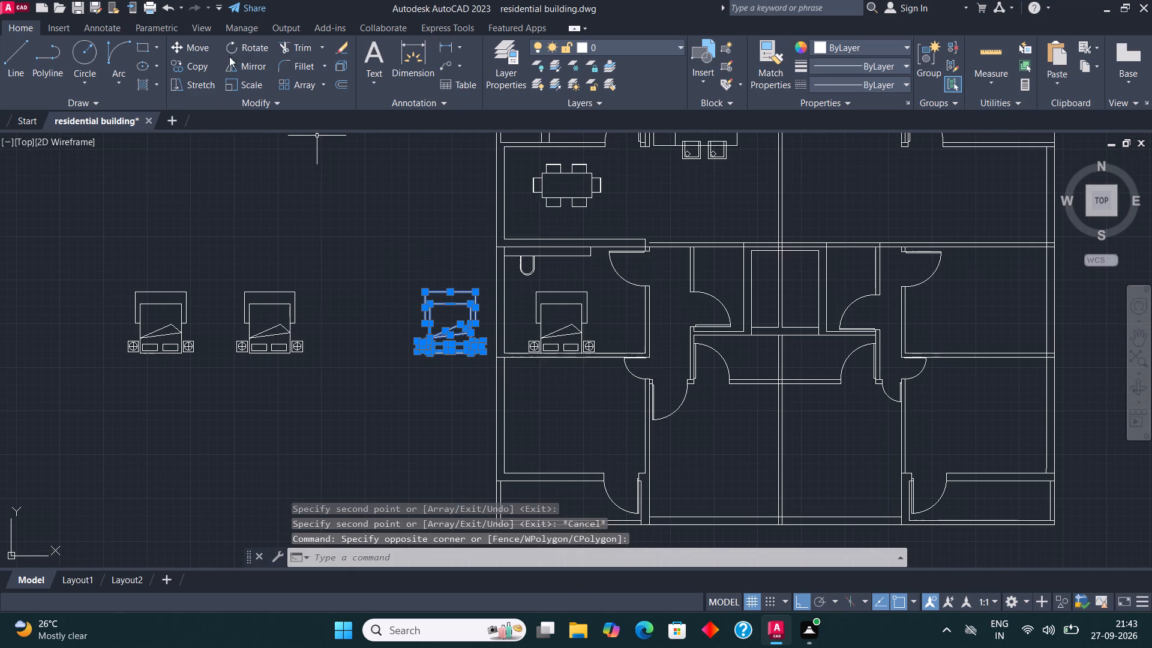
{"action": "left_click", "coordinate": [245, 50]}
{"action": "left_click", "coordinate": [452, 324]}
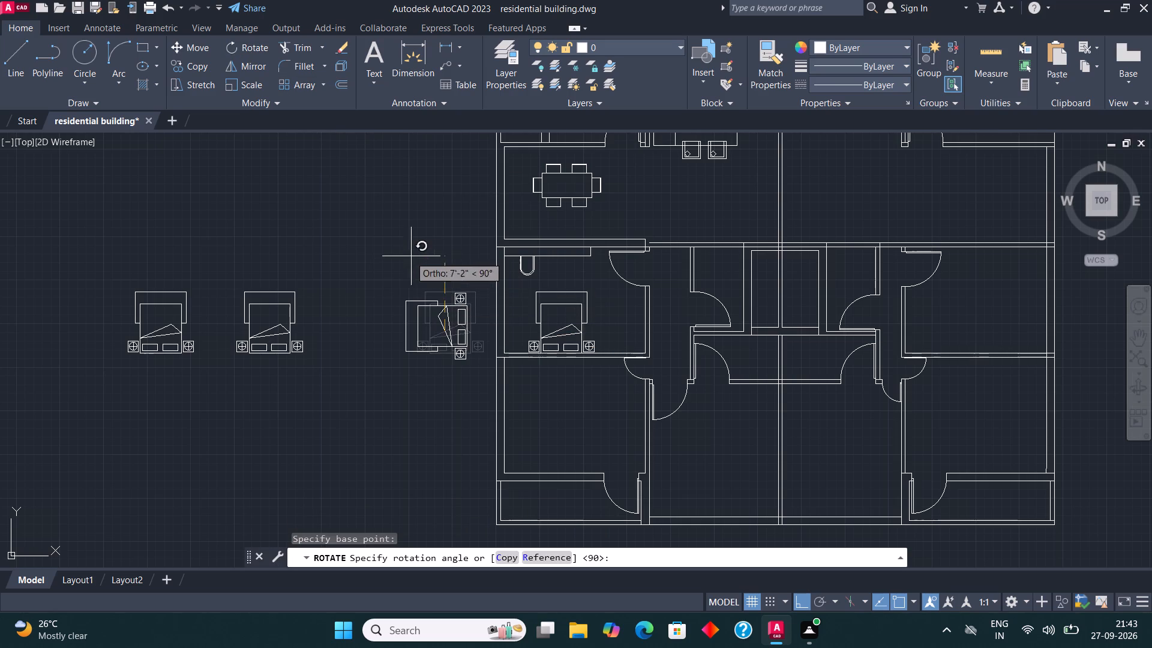
{"action": "left_click", "coordinate": [365, 292]}
Rotate the middle bed copy 90° clockwise so its pillows are on the left side.
{"action": "left_click", "coordinate": [327, 380]}
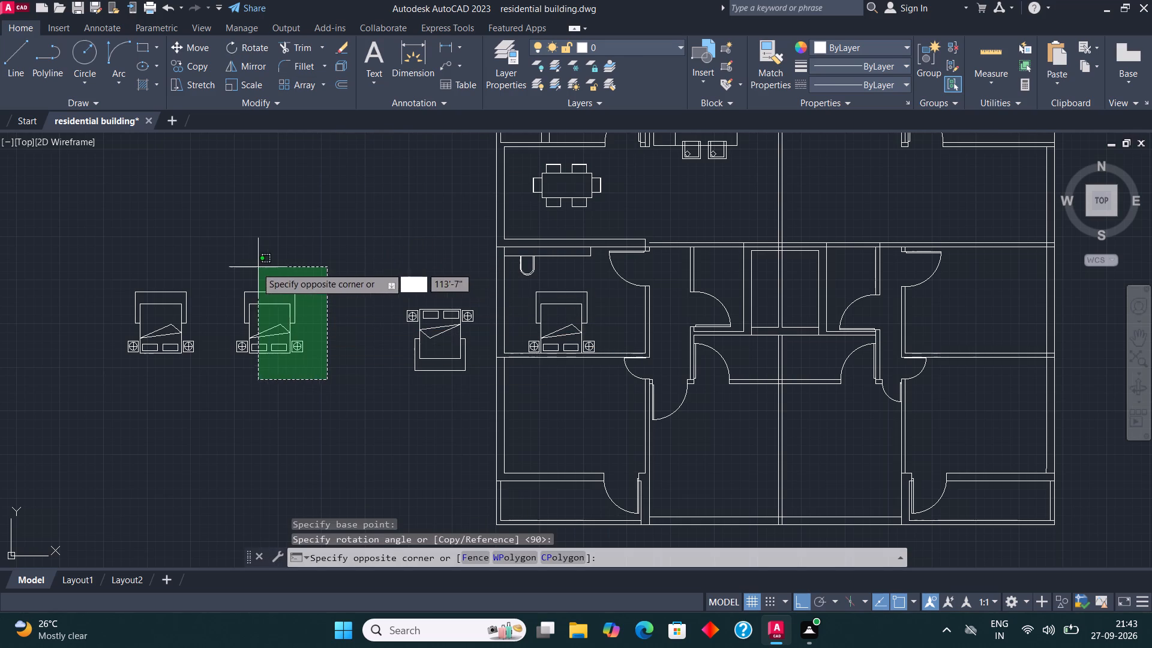
{"action": "left_click", "coordinate": [230, 266]}
{"action": "left_click", "coordinate": [242, 45]}
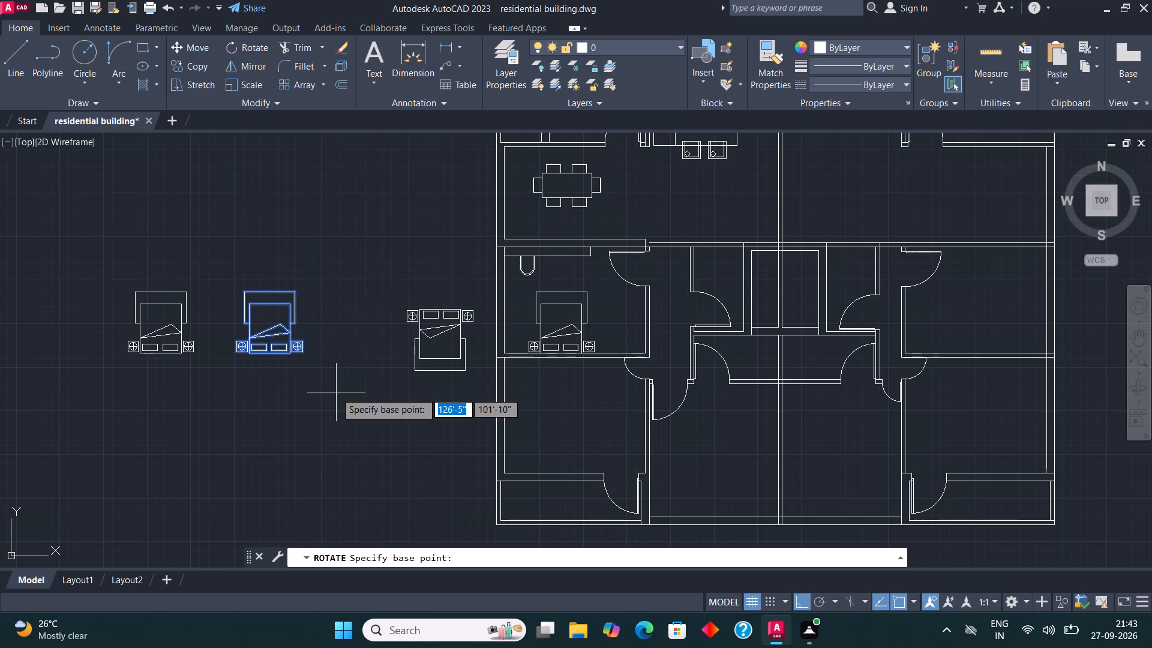
{"action": "left_click", "coordinate": [305, 321]}
{"action": "left_click", "coordinate": [307, 366]}
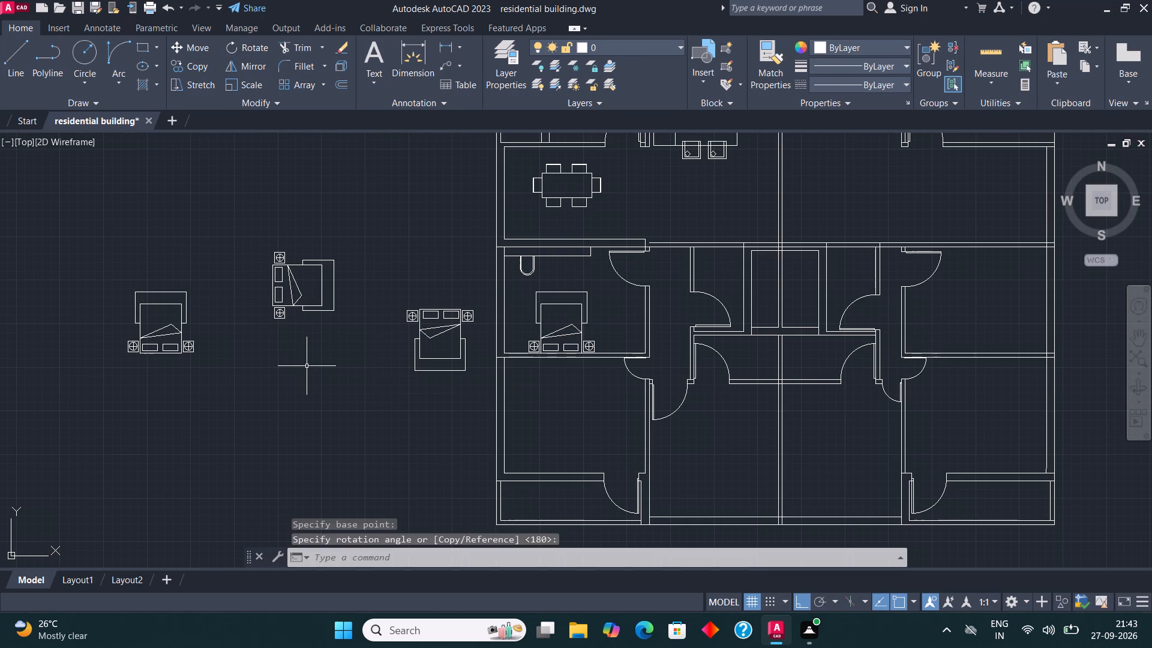
Rotate the bed copy farthest from the building 90° counterclockwise so its pillows are on the right side.
{"action": "left_click", "coordinate": [216, 375]}
{"action": "left_click", "coordinate": [113, 274]}
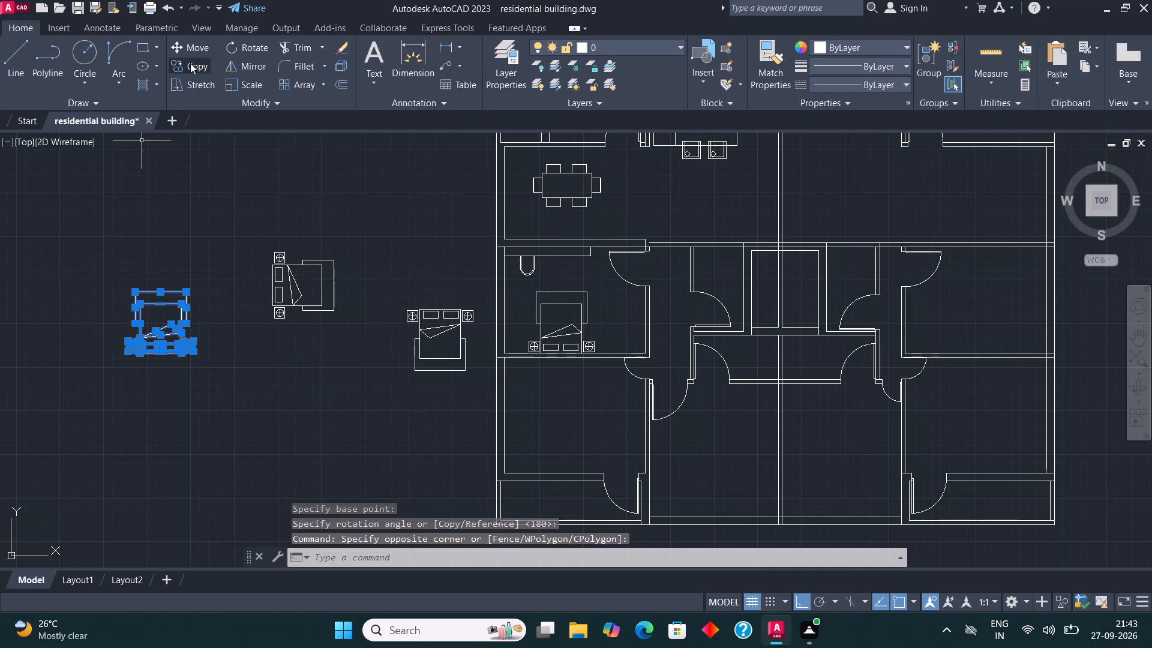
{"action": "left_click", "coordinate": [263, 46]}
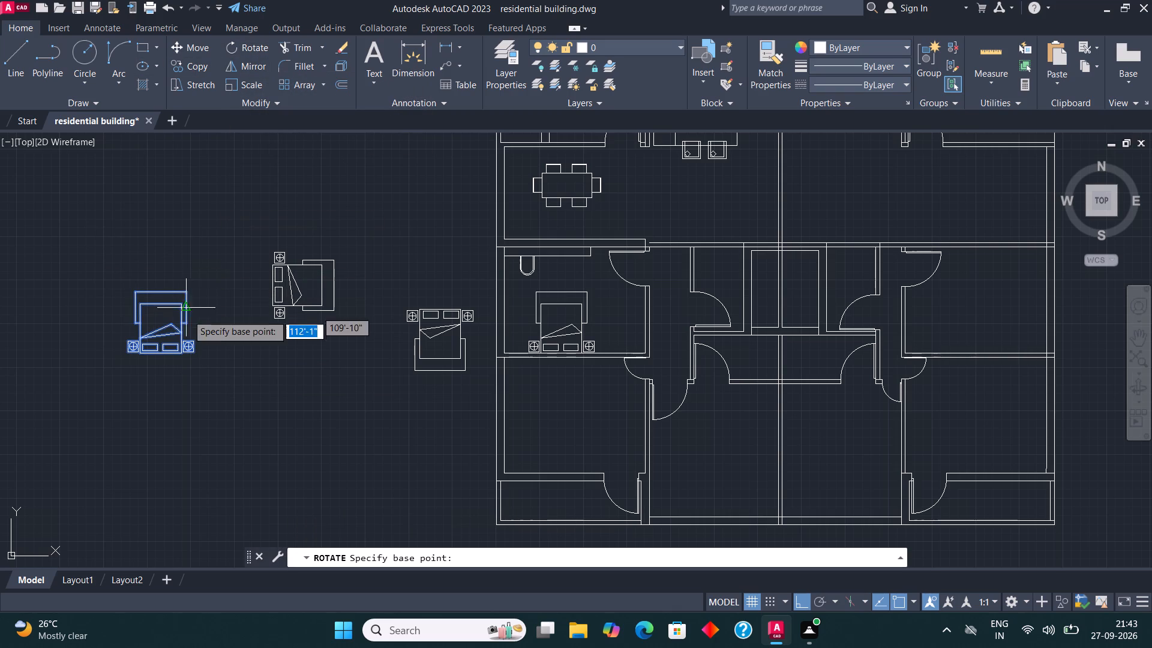
{"action": "left_click", "coordinate": [195, 332]}
{"action": "left_click", "coordinate": [179, 283]}
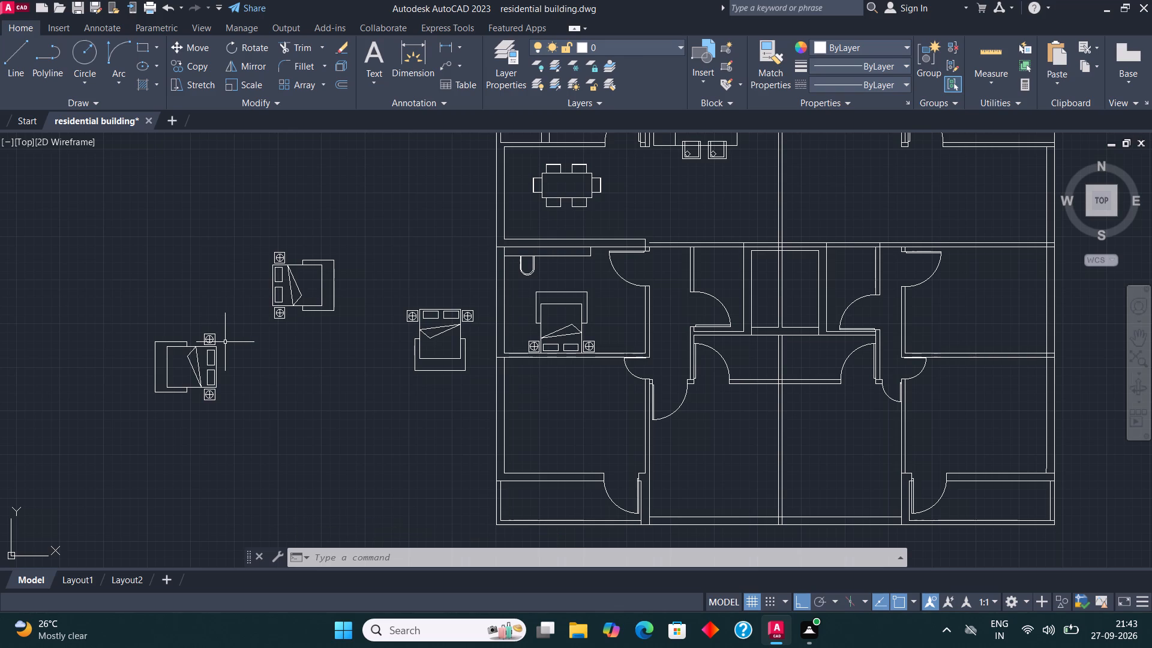
Copy the outside bed set with pillows on its left side into the lower-left corner bedroom, against that room's left wall.
{"action": "scroll", "coordinate": [225, 342], "scroll_direction": "down", "scroll_amount": 3}
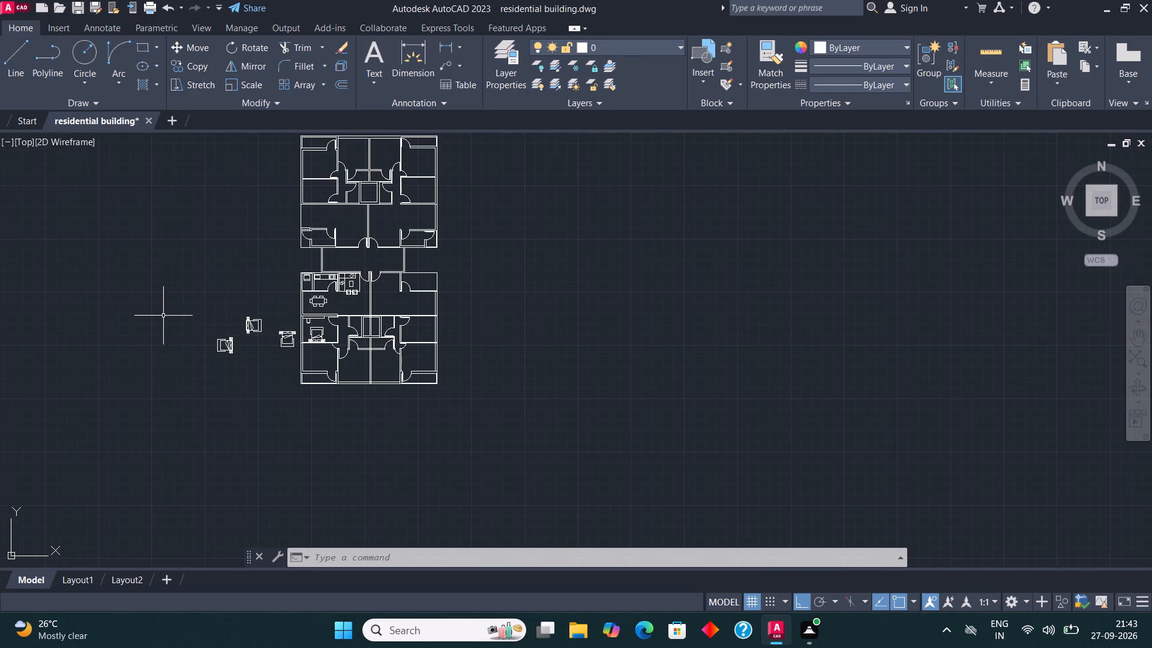
{"action": "scroll", "coordinate": [162, 313], "scroll_direction": "up", "scroll_amount": 1}
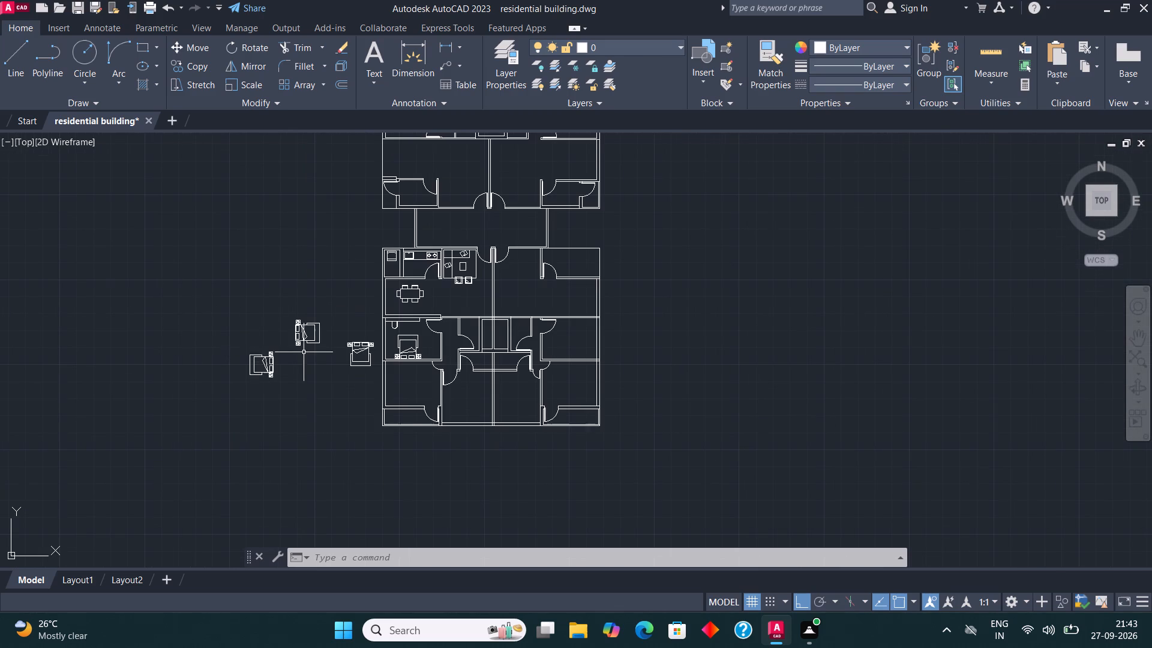
{"action": "scroll", "coordinate": [305, 352], "scroll_direction": "up", "scroll_amount": 2}
{"action": "left_click", "coordinate": [344, 344]}
{"action": "left_click", "coordinate": [231, 250]}
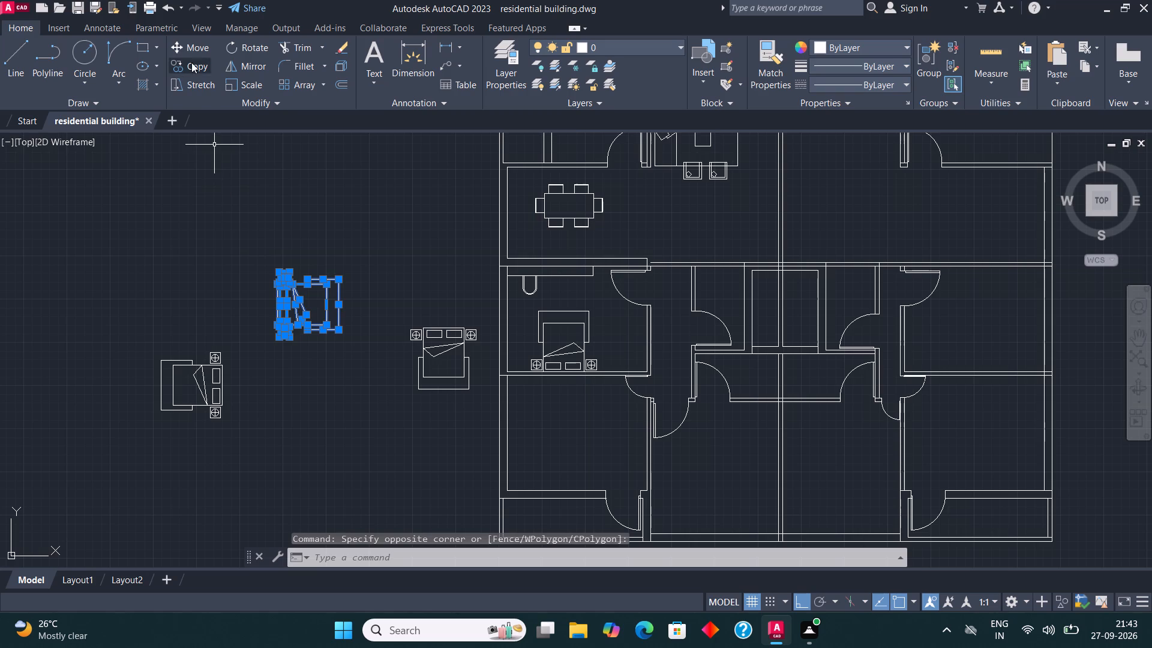
{"action": "left_click", "coordinate": [191, 62]}
{"action": "left_click", "coordinate": [298, 314]}
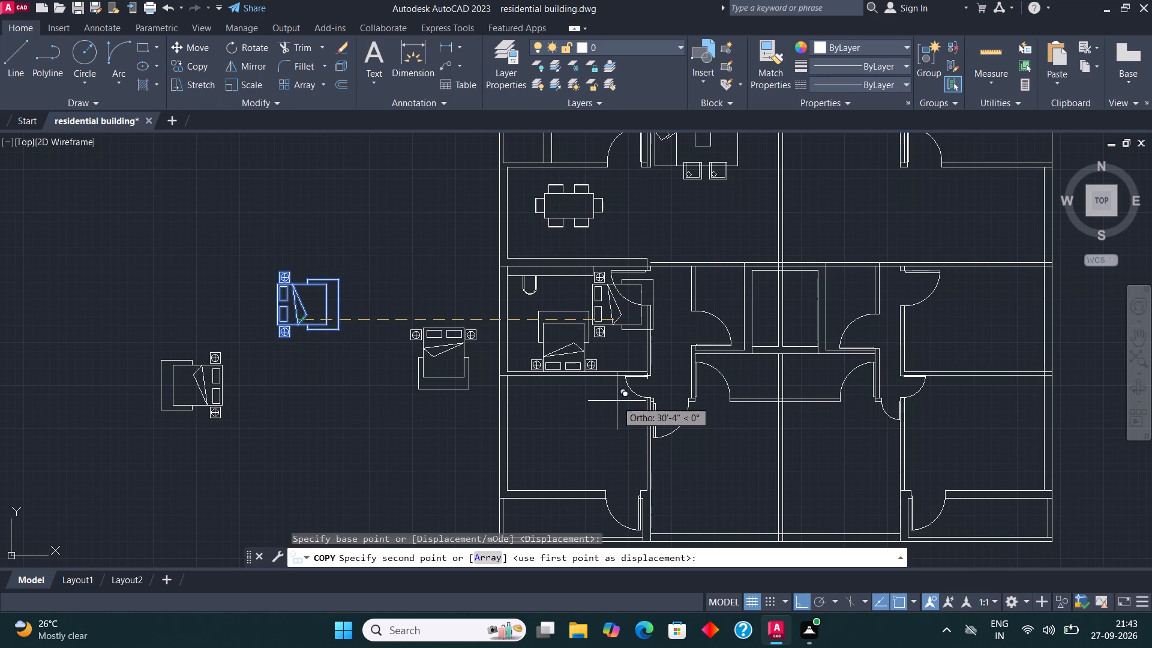
{"action": "key", "text": "F8"}
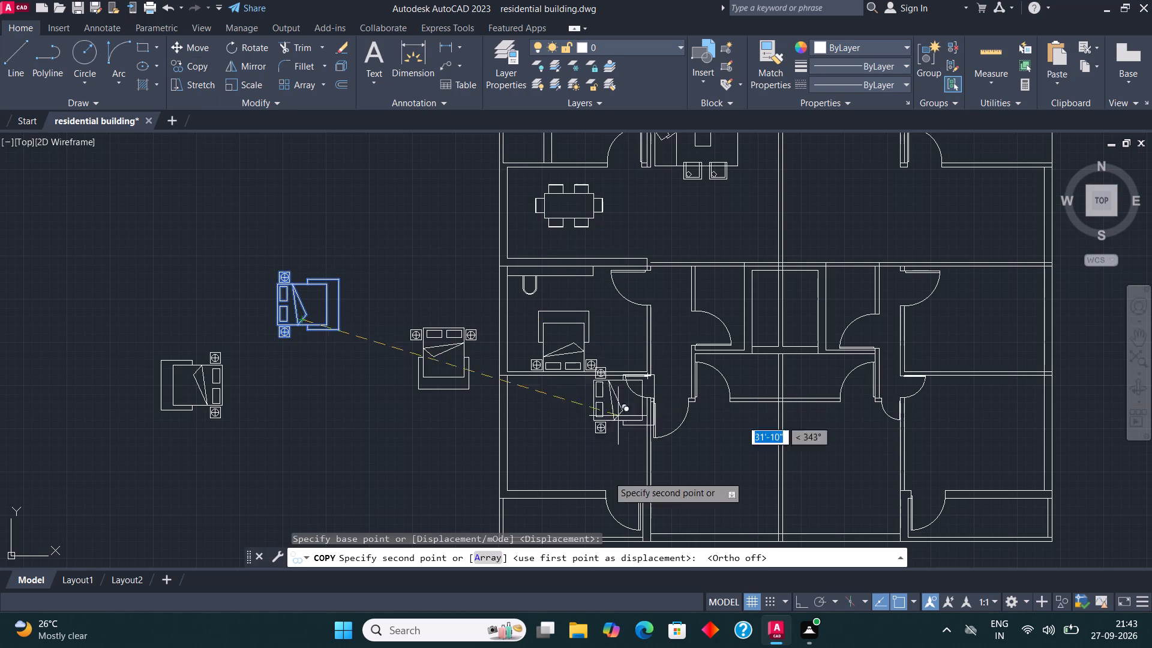
{"action": "scroll", "coordinate": [545, 488], "scroll_direction": "up", "scroll_amount": 1}
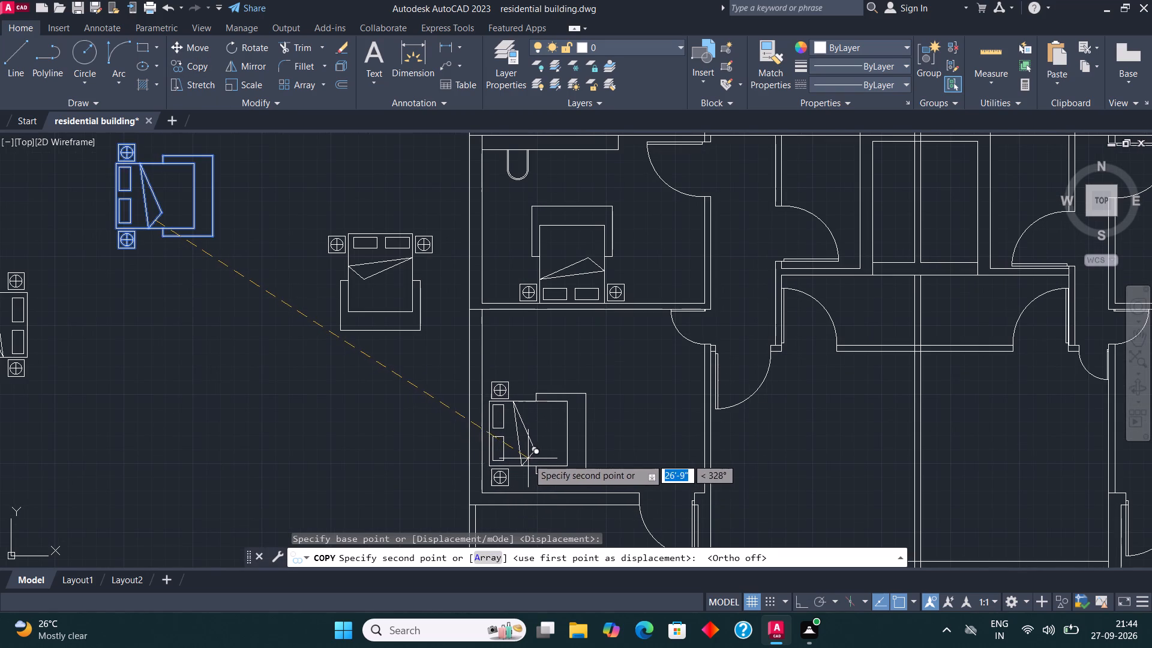
{"action": "left_click", "coordinate": [529, 458]}
{"action": "key", "text": "Escape"}
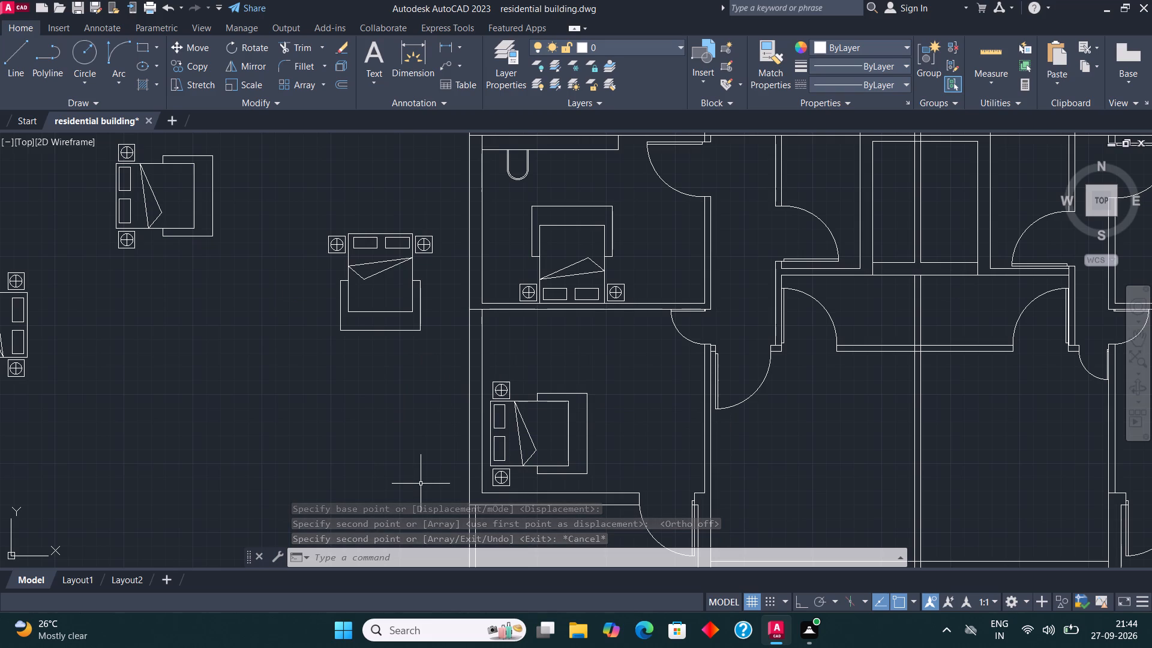
Move the outside bed set with pillows on its right side into the bottom middle bedroom, against the left face of the central dividing wall.
{"action": "scroll", "coordinate": [422, 455], "scroll_direction": "down", "scroll_amount": 2}
{"action": "scroll", "coordinate": [248, 431], "scroll_direction": "up", "scroll_amount": 2}
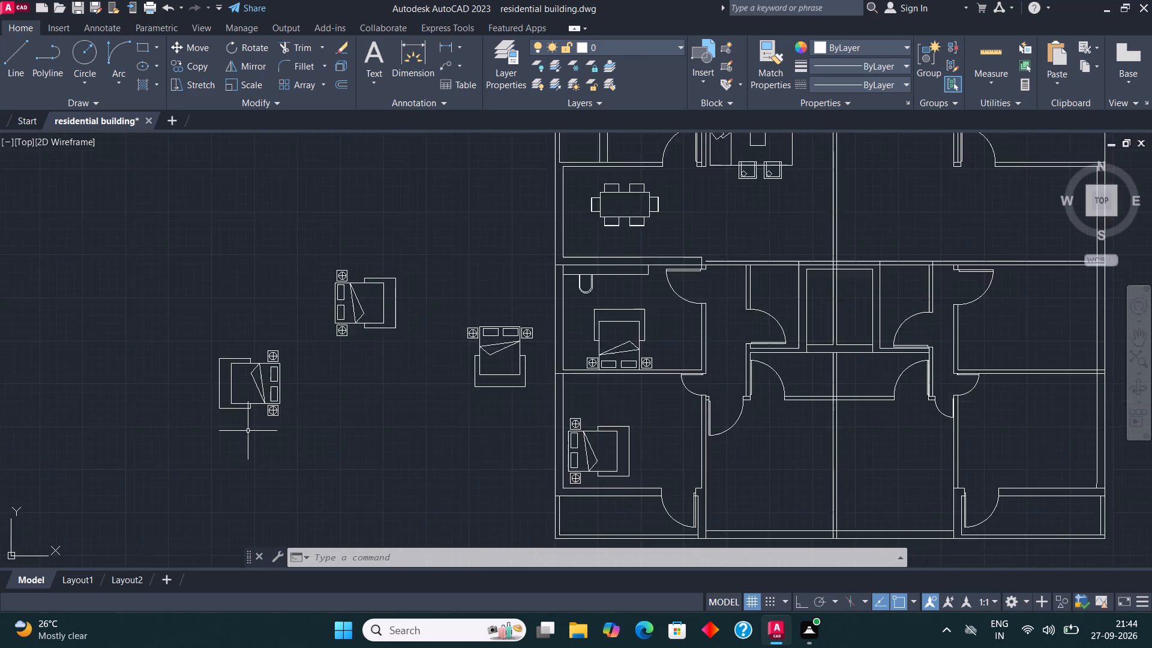
{"action": "left_click", "coordinate": [309, 438]}
{"action": "left_click", "coordinate": [172, 267]}
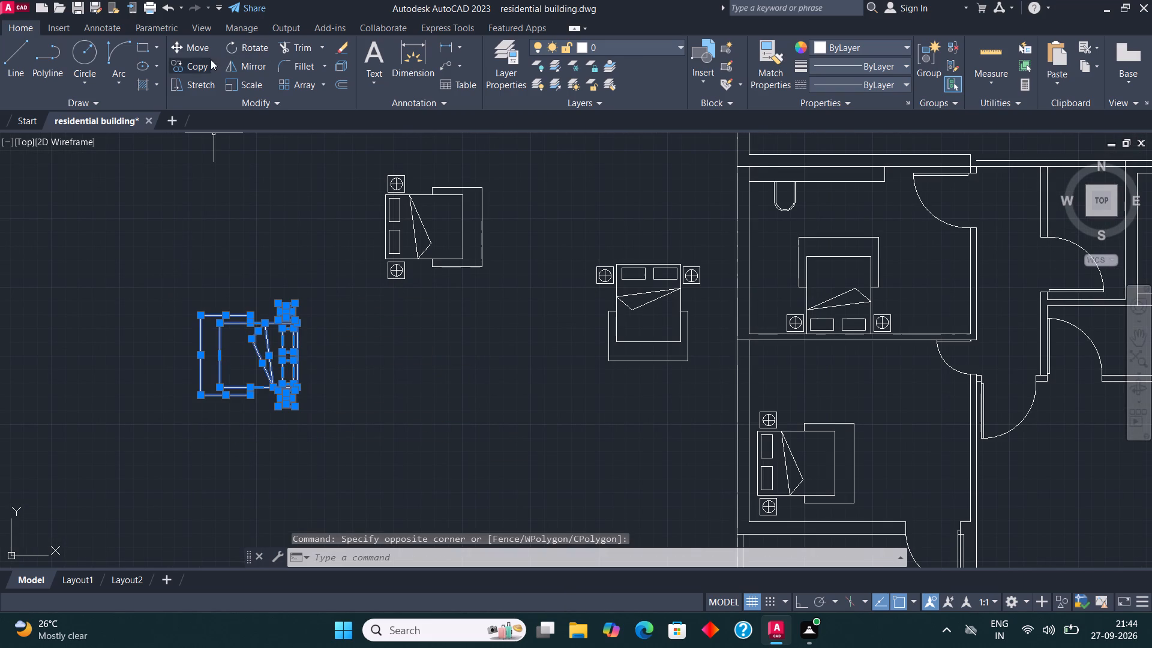
{"action": "left_click", "coordinate": [202, 52]}
{"action": "left_click", "coordinate": [295, 306]}
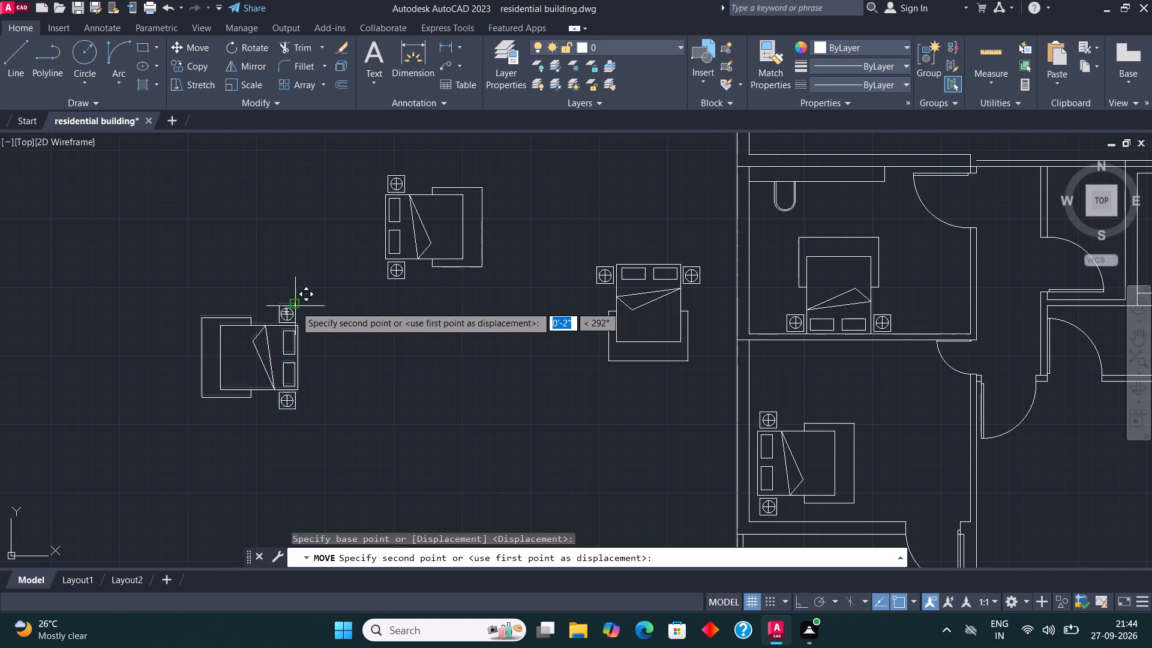
{"action": "scroll", "coordinate": [295, 311], "scroll_direction": "down", "scroll_amount": 3}
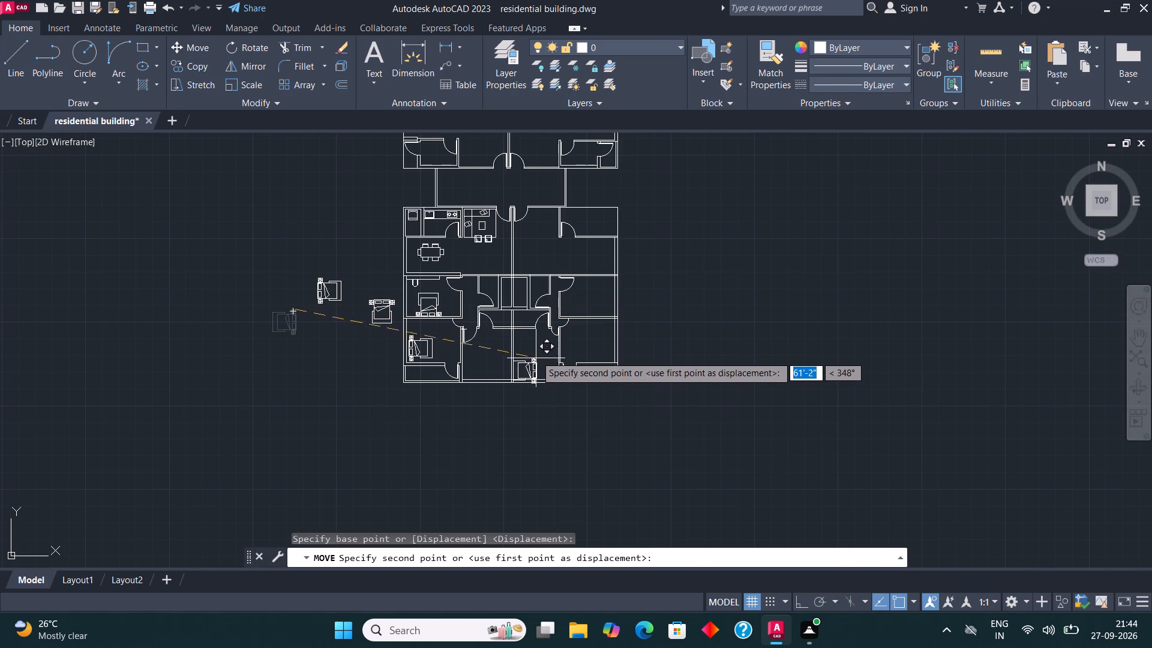
{"action": "scroll", "coordinate": [493, 354], "scroll_direction": "up", "scroll_amount": 3}
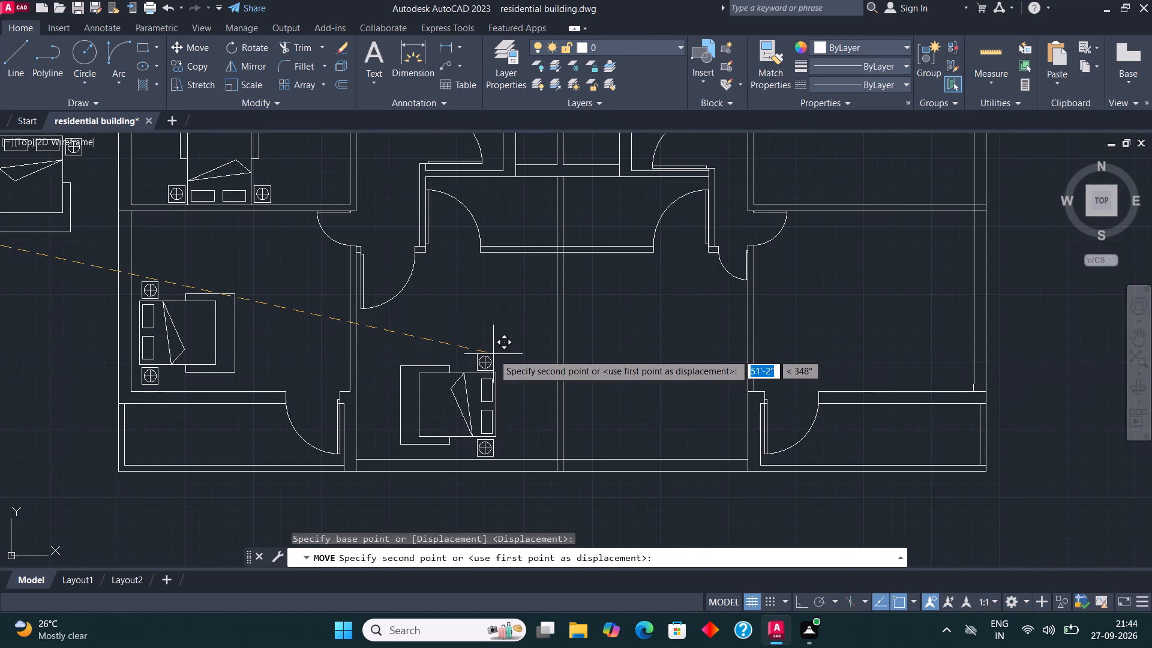
{"action": "scroll", "coordinate": [550, 350], "scroll_direction": "up", "scroll_amount": 2}
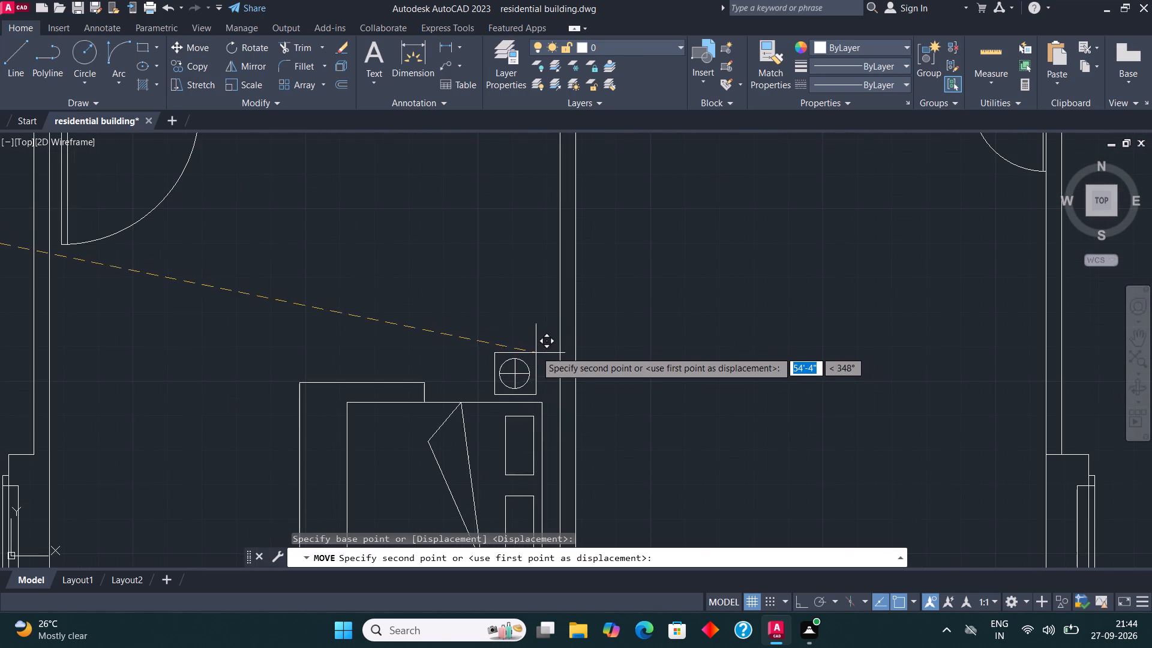
{"action": "scroll", "coordinate": [536, 341], "scroll_direction": "down", "scroll_amount": 2}
{"action": "left_click", "coordinate": [535, 343]}
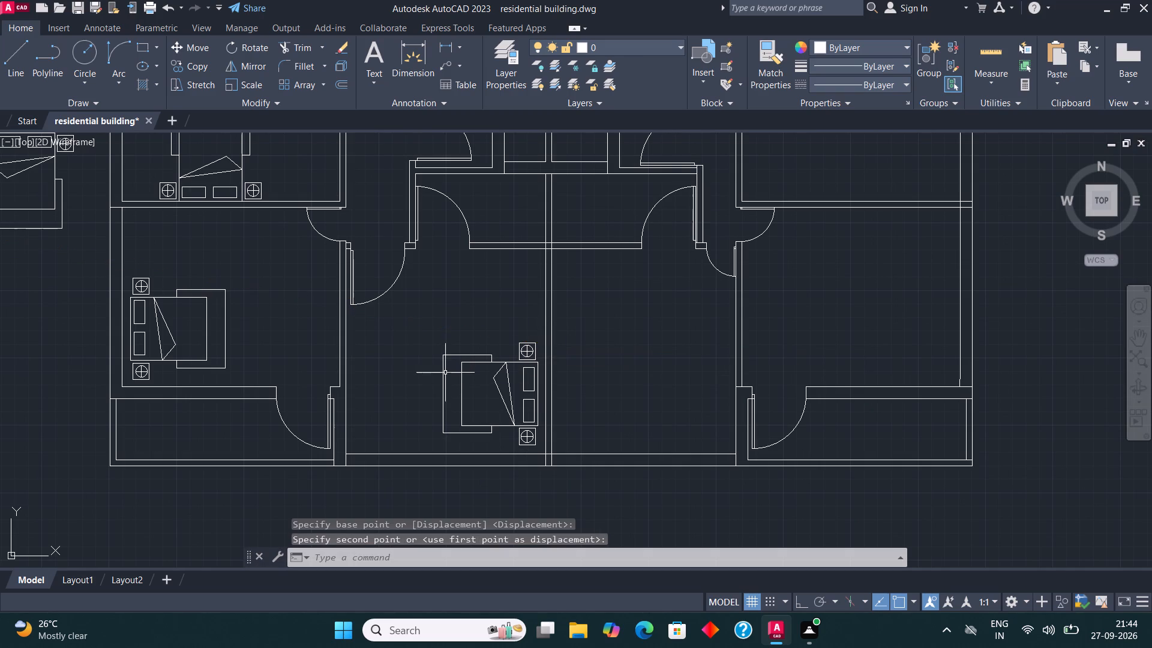
Copy the lower-left corner bedroom's bed set into the bottom middle bedroom on the other side of the central wall, with the headboard against that wall.
{"action": "scroll", "coordinate": [443, 387], "scroll_direction": "down", "scroll_amount": 1}
{"action": "scroll", "coordinate": [220, 344], "scroll_direction": "up", "scroll_amount": 2}
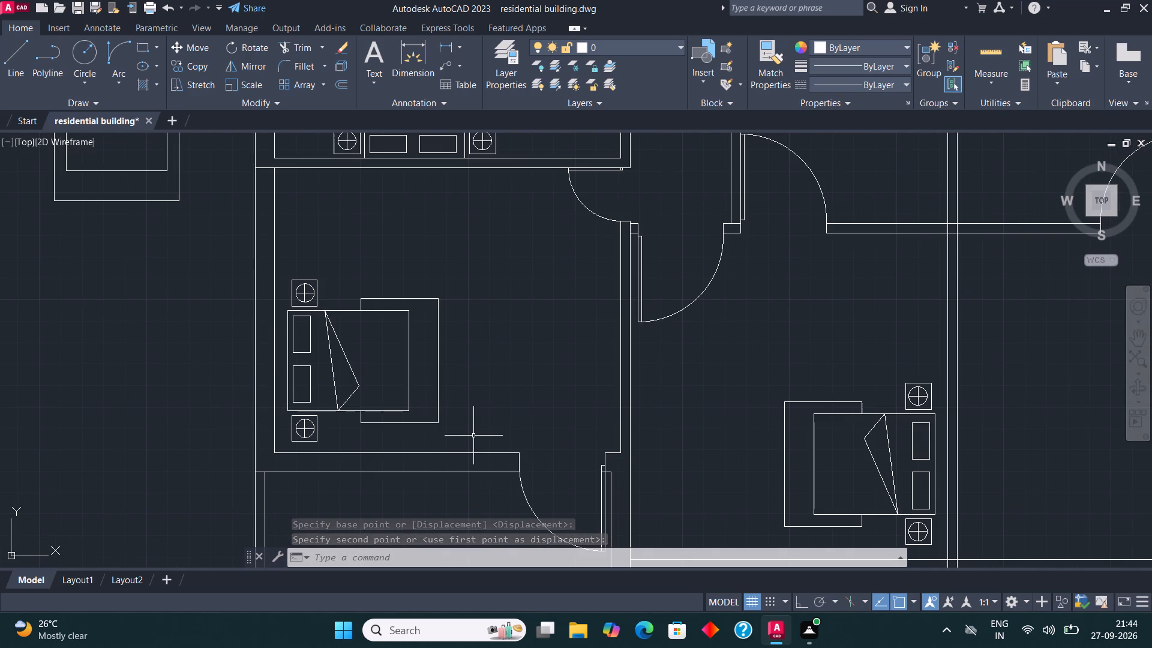
{"action": "left_click", "coordinate": [473, 438]}
{"action": "left_click", "coordinate": [283, 269]}
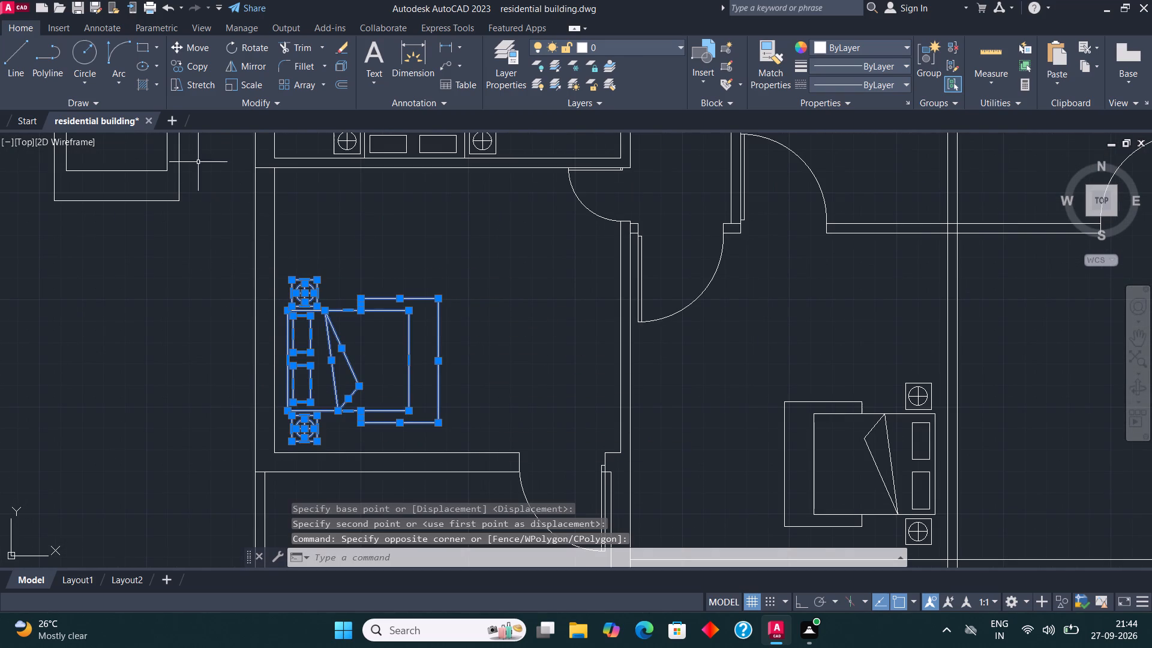
{"action": "left_click", "coordinate": [194, 62]}
{"action": "left_click", "coordinate": [335, 394]}
{"action": "scroll", "coordinate": [339, 386], "scroll_direction": "down", "scroll_amount": 1}
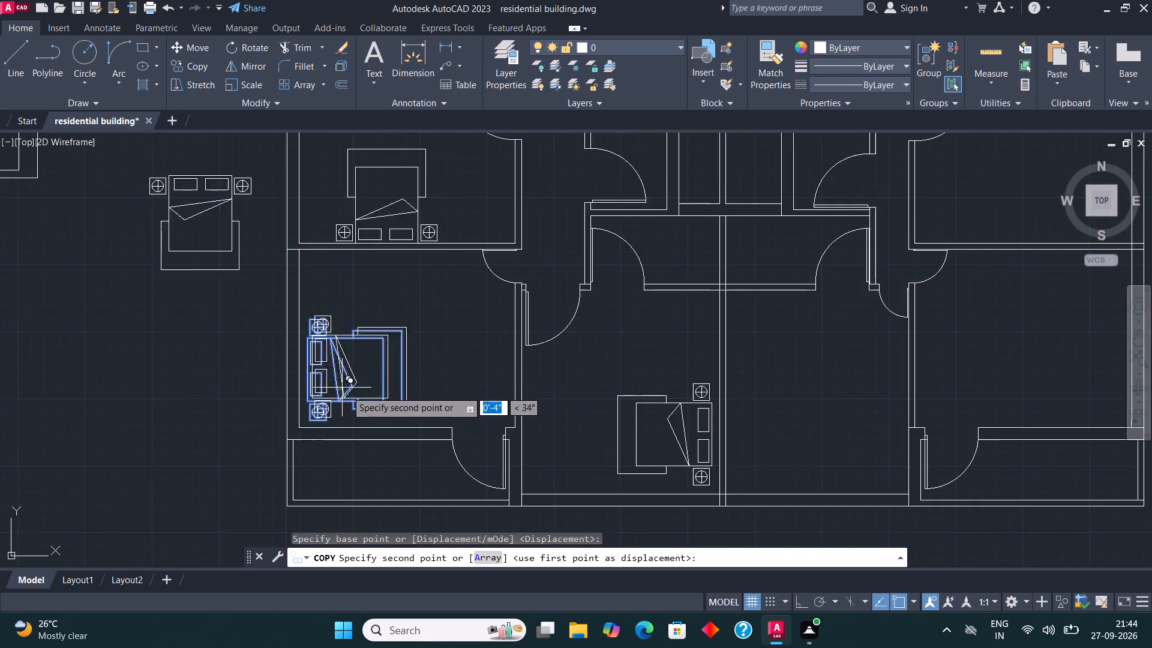
{"action": "scroll", "coordinate": [347, 392], "scroll_direction": "down", "scroll_amount": 1}
{"action": "scroll", "coordinate": [629, 434], "scroll_direction": "up", "scroll_amount": 2}
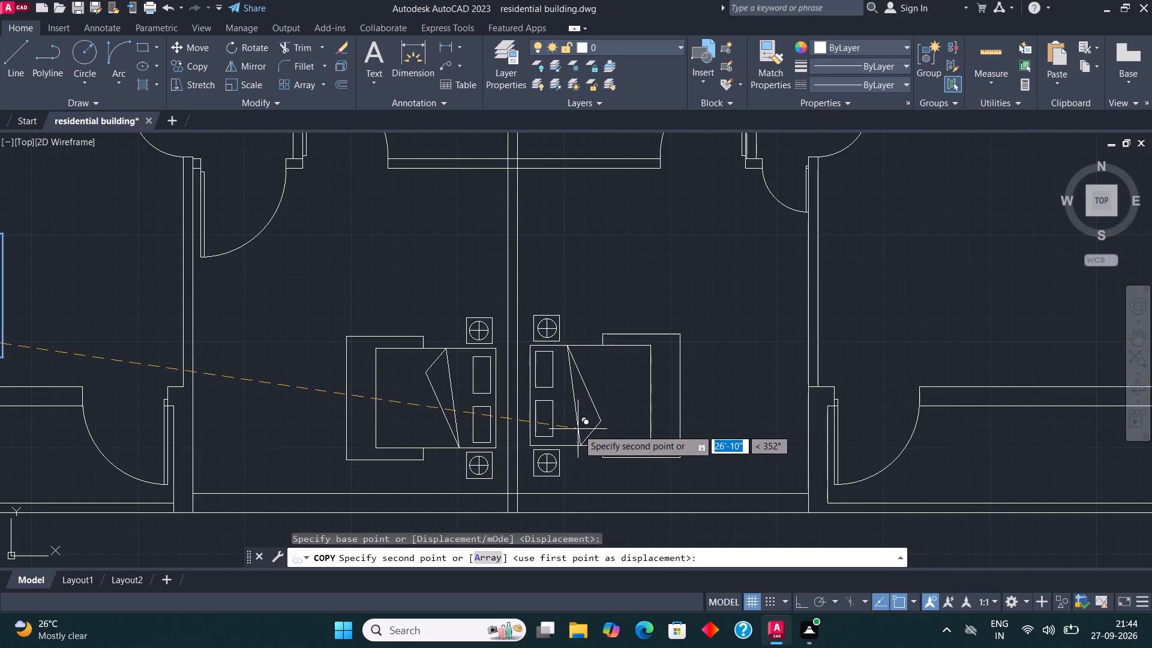
{"action": "left_click", "coordinate": [576, 429]}
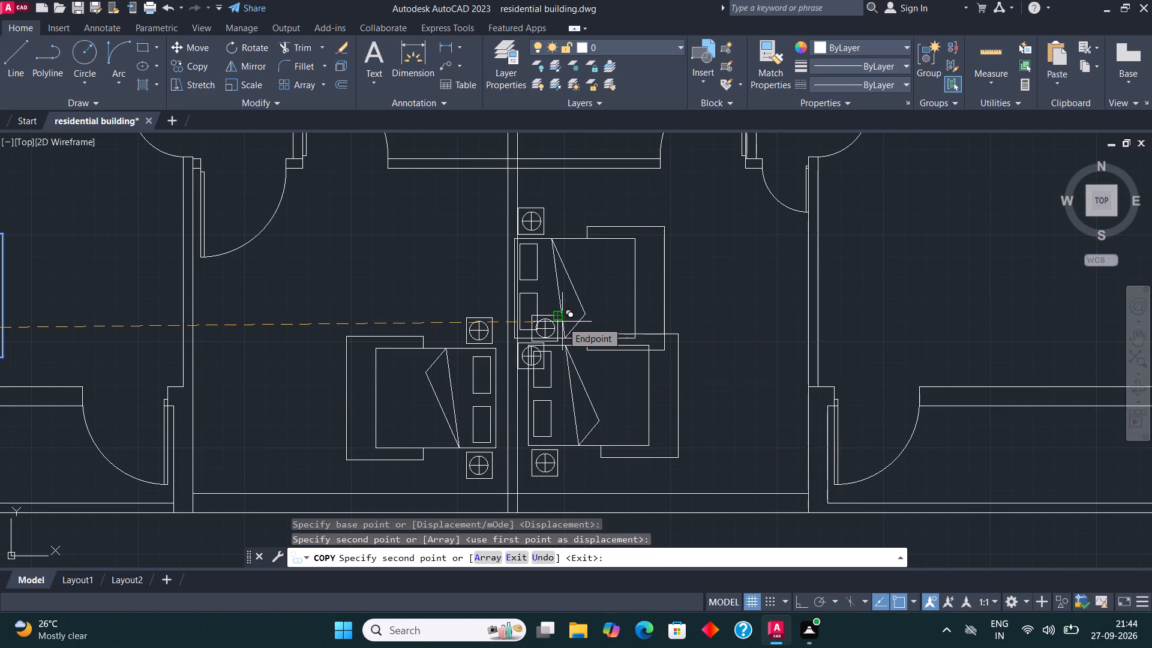
{"action": "key", "text": "Escape"}
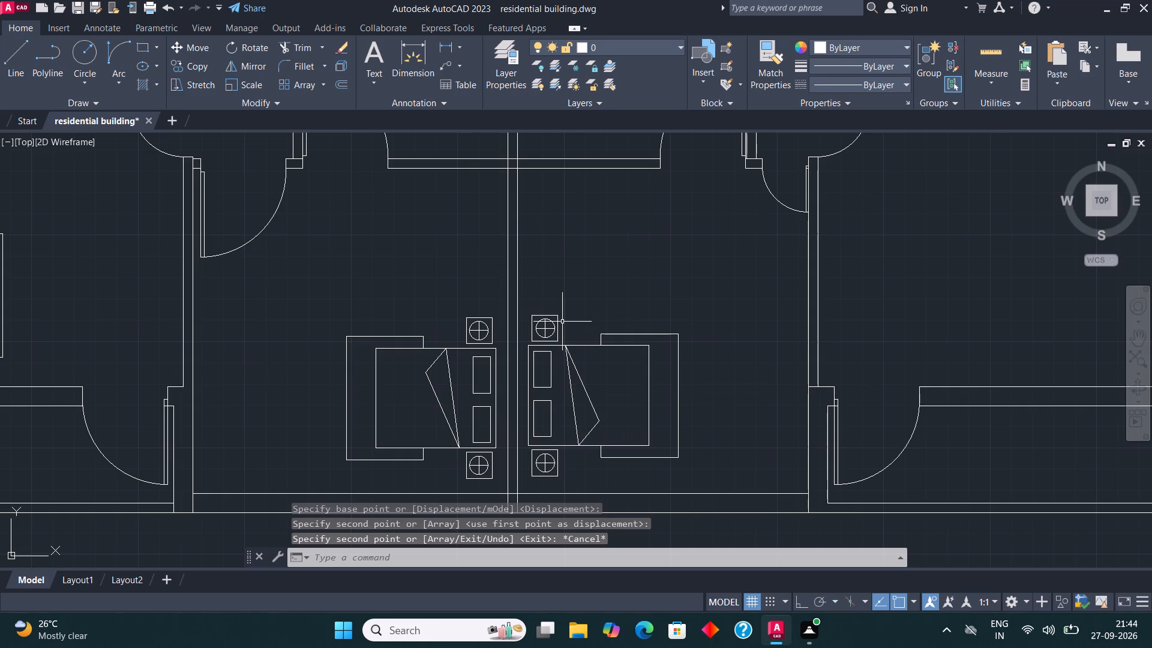
Copy the bed set on the left of the central wall into the lower-right corner bedroom, beside its outer wall.
{"action": "scroll", "coordinate": [562, 322], "scroll_direction": "down", "scroll_amount": 4}
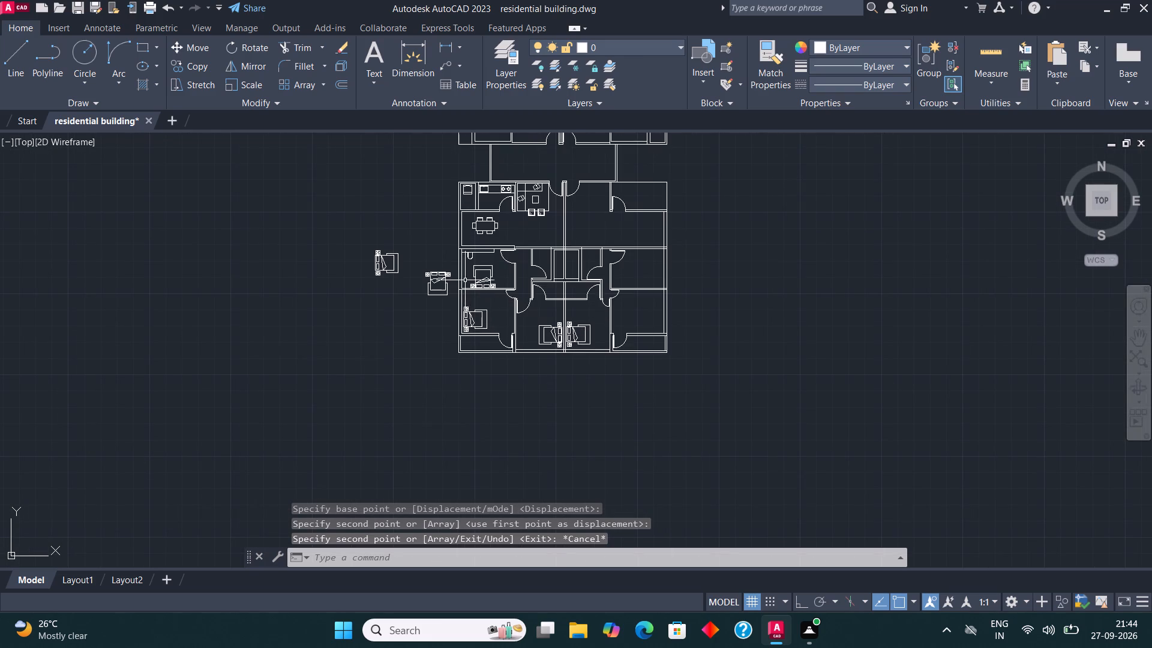
{"action": "scroll", "coordinate": [557, 341], "scroll_direction": "up", "scroll_amount": 4}
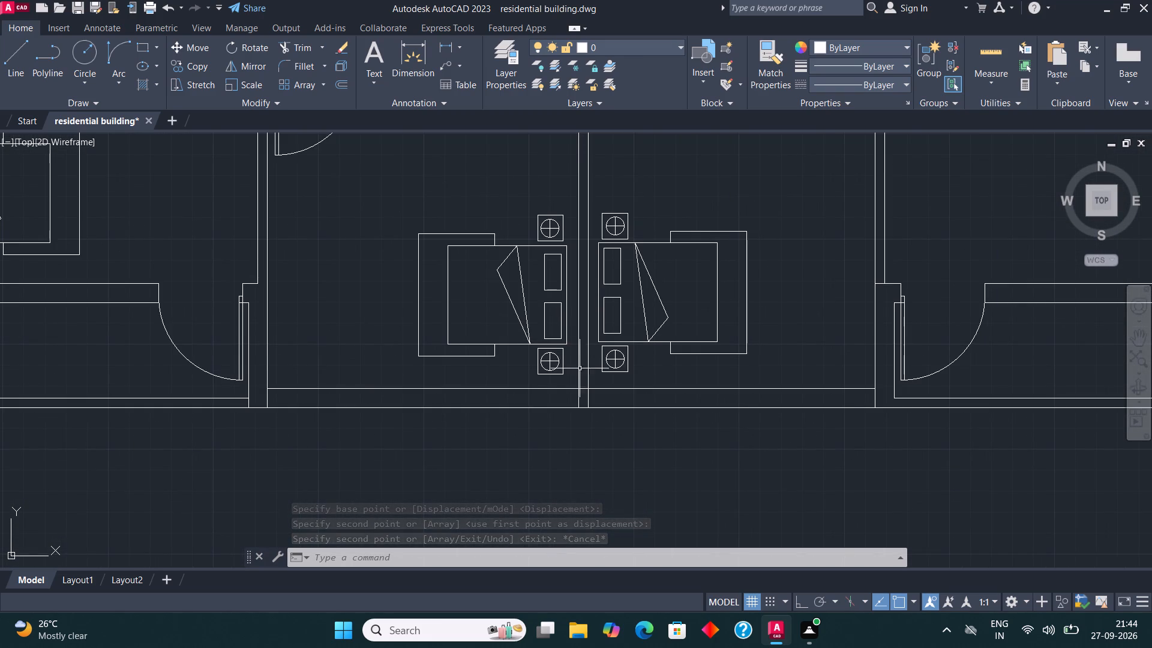
{"action": "left_click", "coordinate": [571, 376]}
{"action": "left_click", "coordinate": [404, 196]}
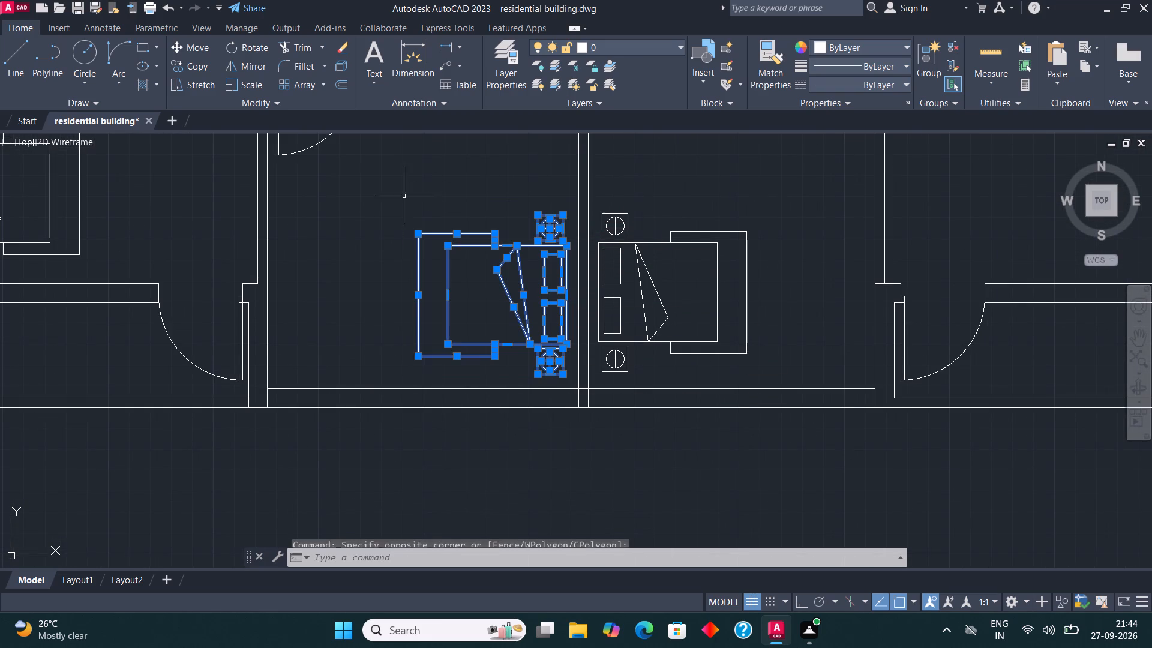
{"action": "left_click", "coordinate": [202, 63]}
{"action": "left_click", "coordinate": [468, 284]}
{"action": "scroll", "coordinate": [462, 282], "scroll_direction": "down", "scroll_amount": 2}
{"action": "scroll", "coordinate": [709, 248], "scroll_direction": "up", "scroll_amount": 2}
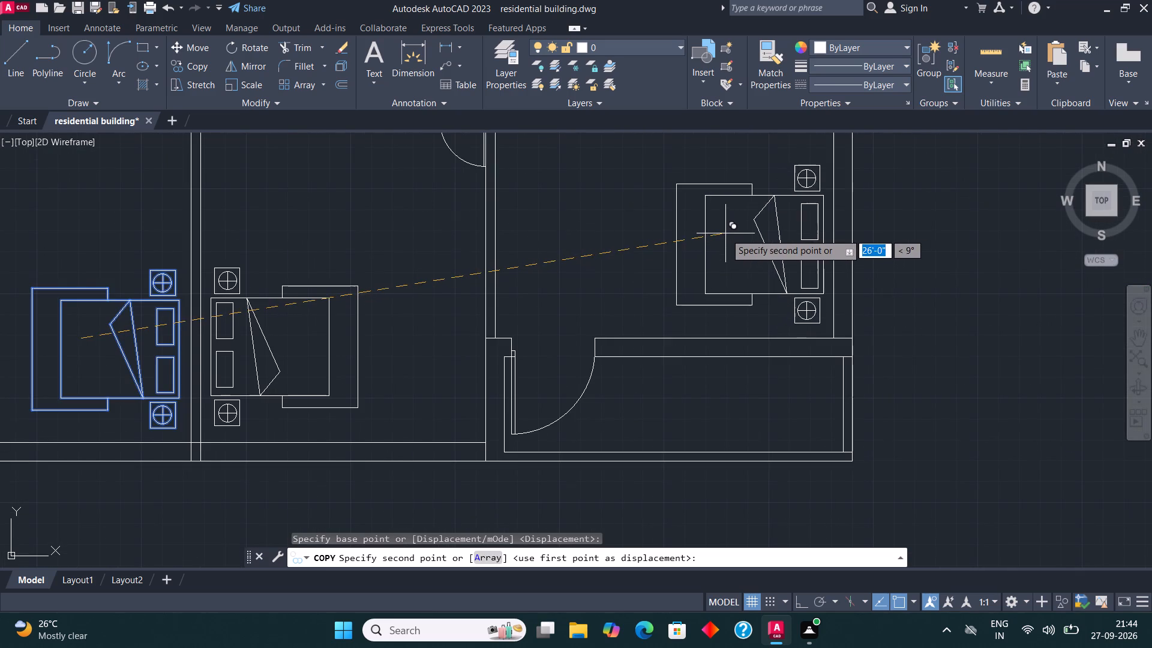
{"action": "left_click", "coordinate": [725, 233]}
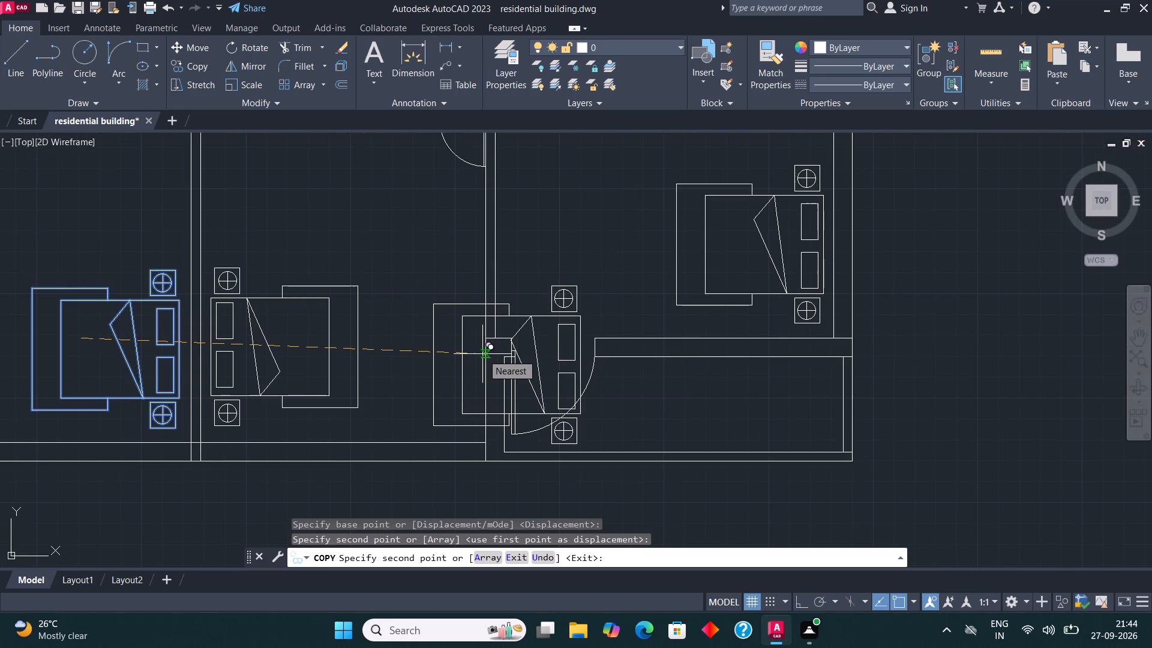
{"action": "scroll", "coordinate": [482, 354], "scroll_direction": "down", "scroll_amount": 2}
{"action": "key", "text": "Escape"}
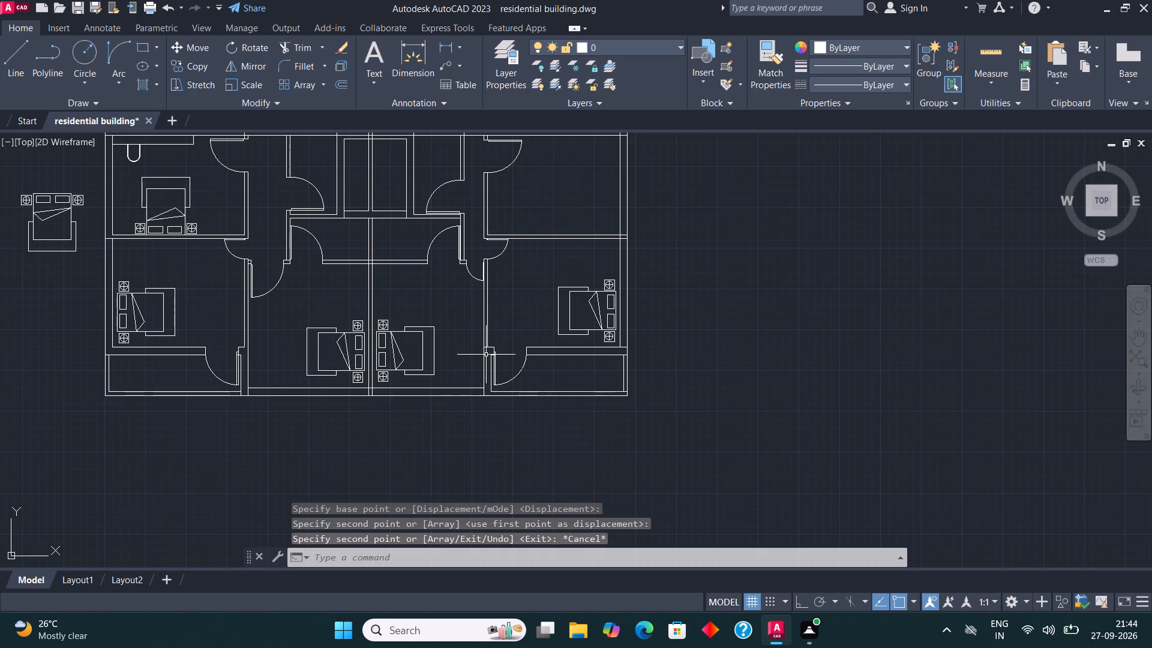
Copy the bed set from the left bedroom with the desk into the matching bedroom on the plan's right side, above its lower wall.
{"action": "scroll", "coordinate": [541, 377], "scroll_direction": "down", "scroll_amount": 1}
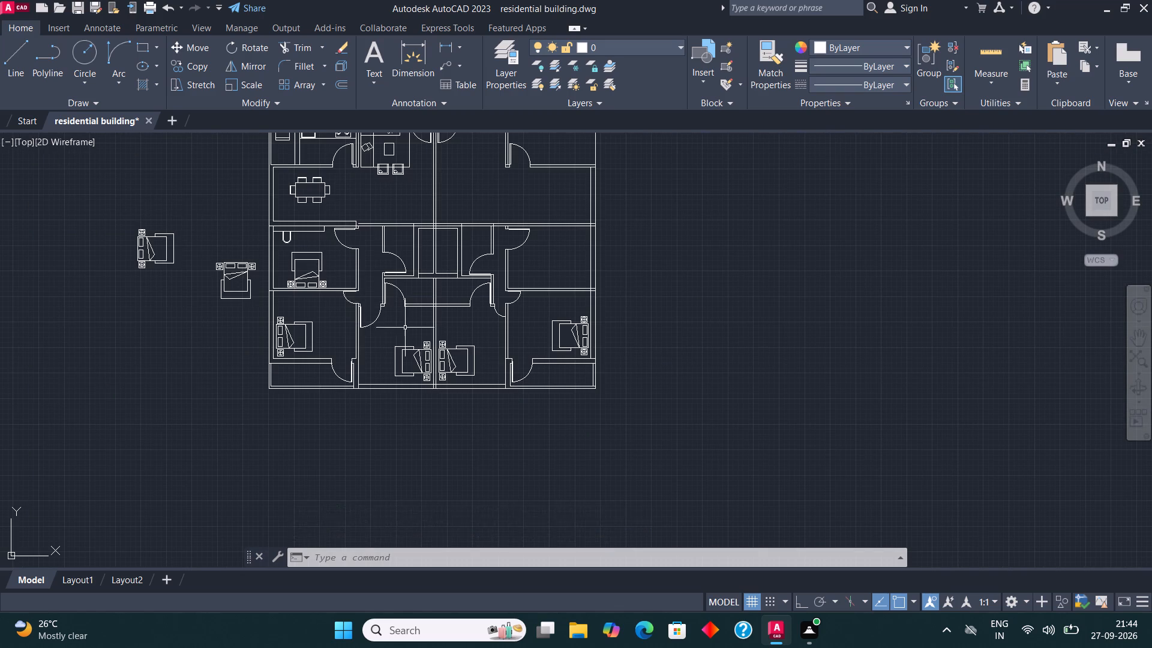
{"action": "scroll", "coordinate": [407, 332], "scroll_direction": "down", "scroll_amount": 1}
{"action": "scroll", "coordinate": [319, 271], "scroll_direction": "up", "scroll_amount": 2}
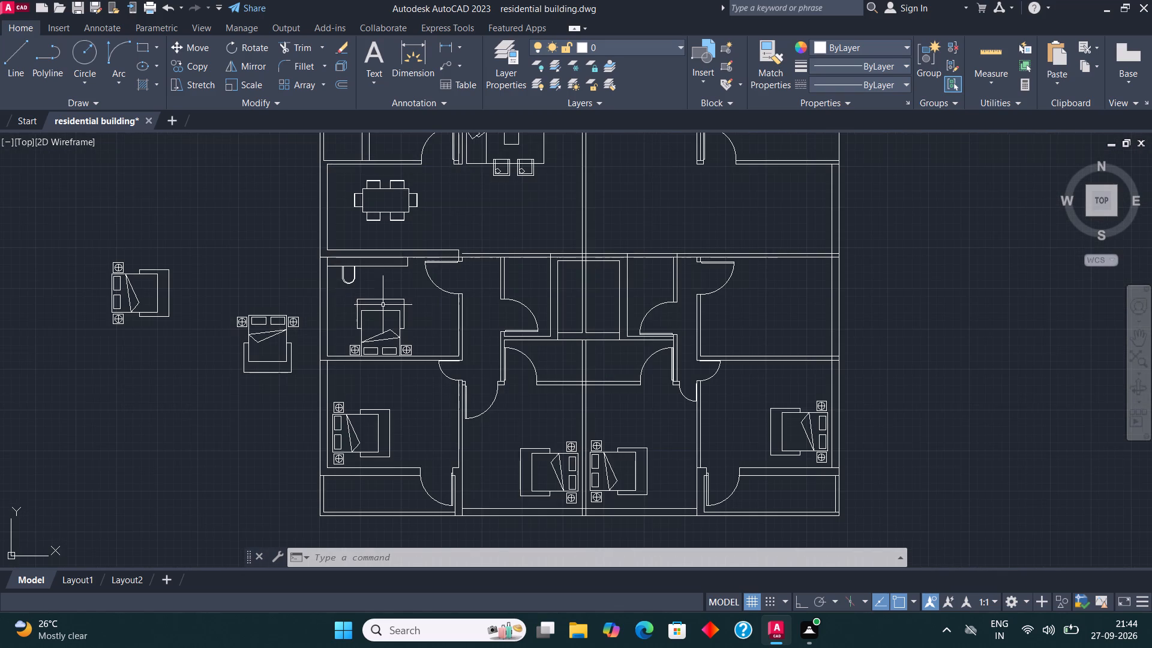
{"action": "scroll", "coordinate": [392, 316], "scroll_direction": "up", "scroll_amount": 3}
{"action": "left_click", "coordinate": [479, 474]}
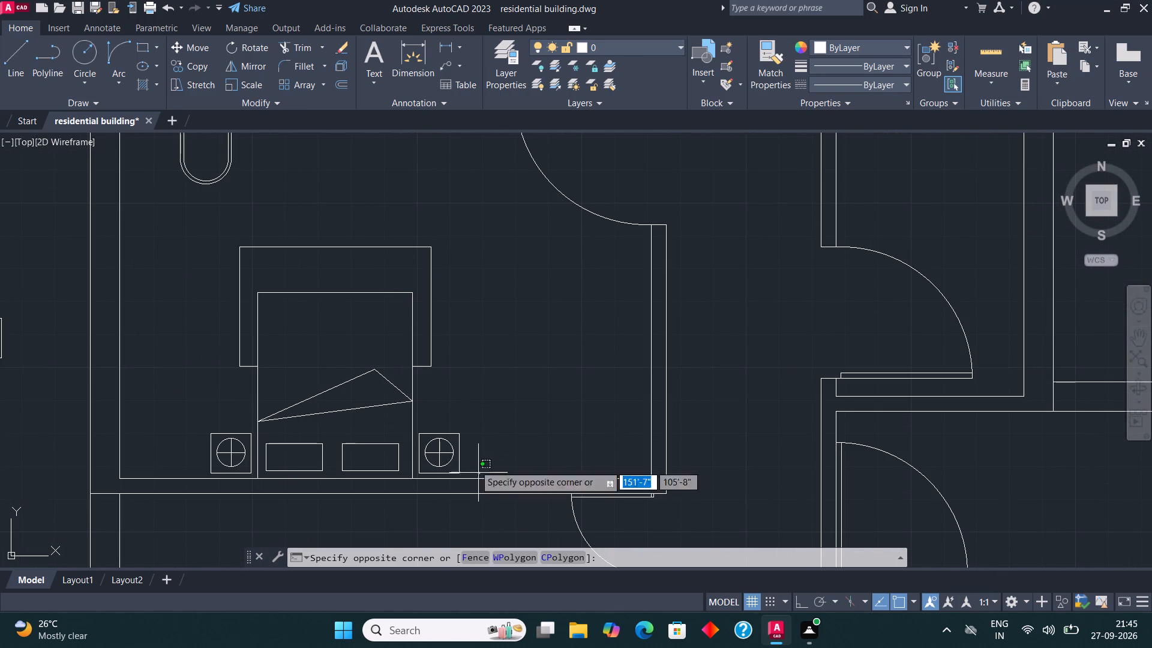
{"action": "left_click", "coordinate": [185, 237]}
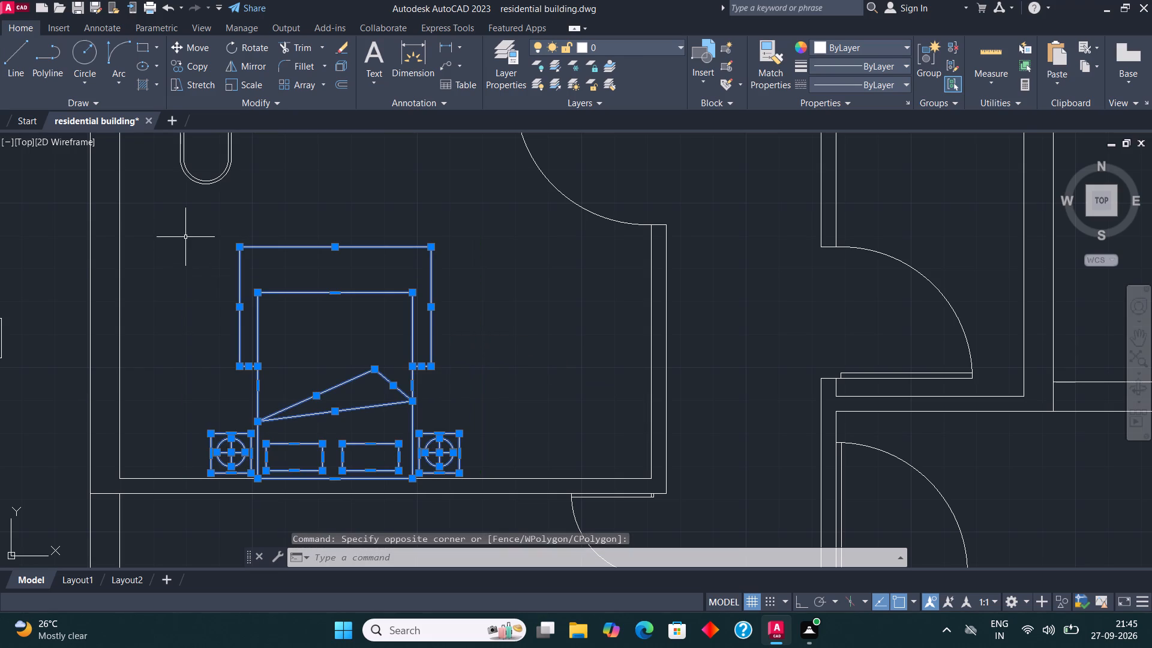
{"action": "left_click", "coordinate": [189, 62]}
{"action": "left_click", "coordinate": [344, 380]}
{"action": "scroll", "coordinate": [385, 297], "scroll_direction": "down", "scroll_amount": 4}
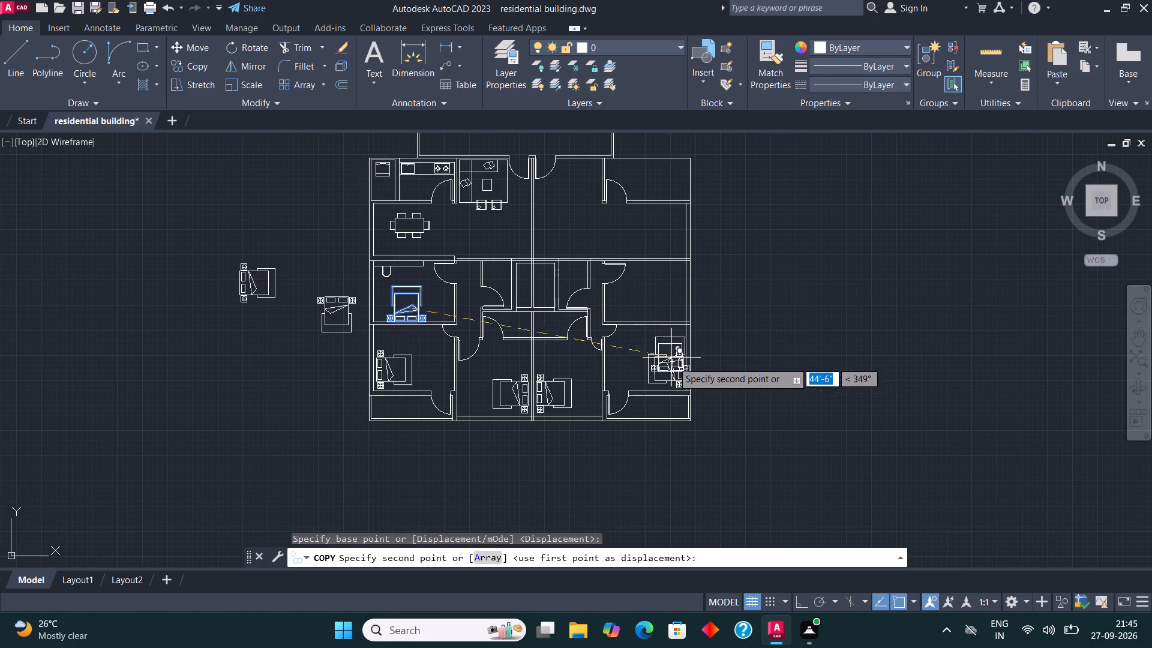
{"action": "scroll", "coordinate": [667, 311], "scroll_direction": "up", "scroll_amount": 3}
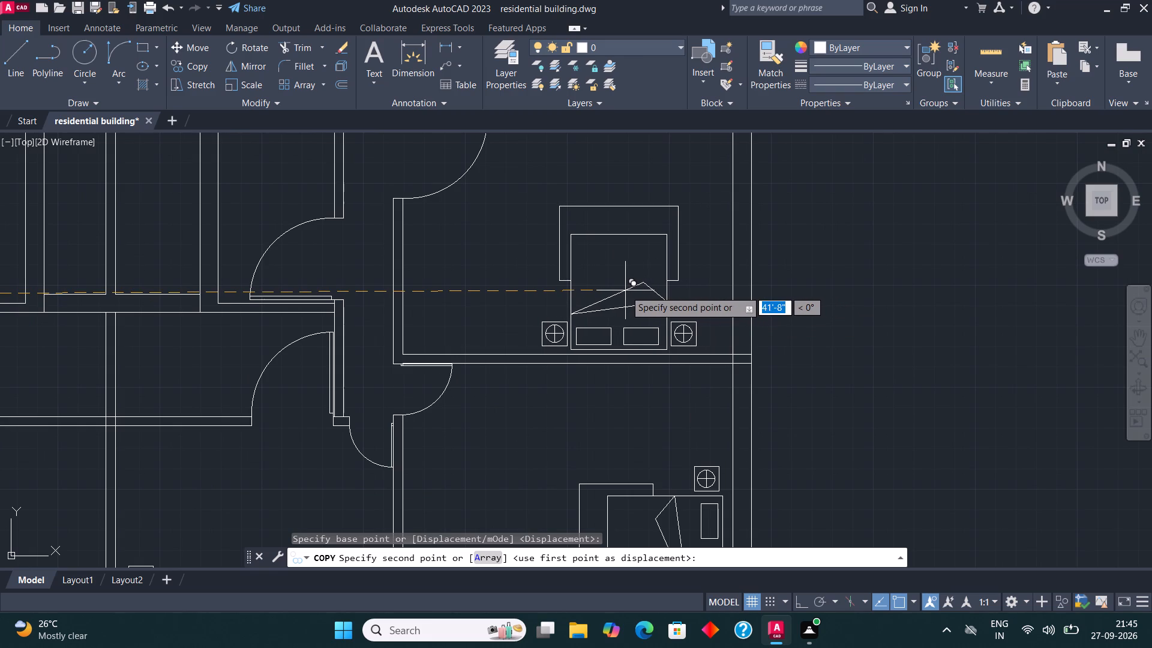
{"action": "left_click", "coordinate": [624, 290]}
{"action": "key", "text": "Escape"}
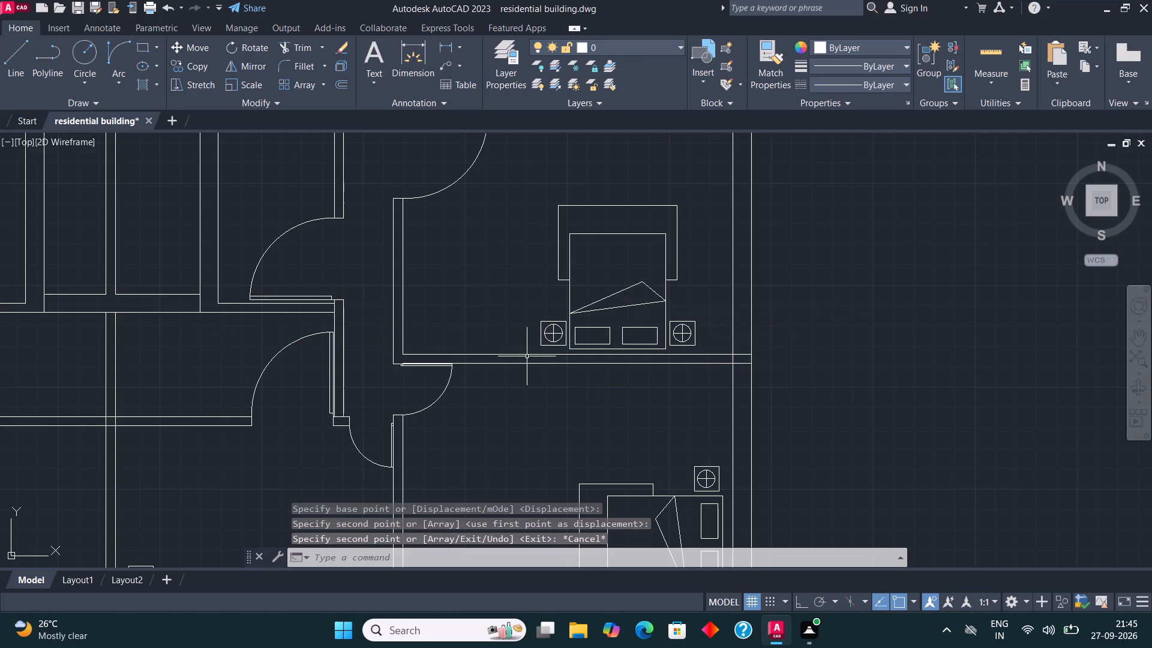
{"action": "scroll", "coordinate": [551, 361], "scroll_direction": "down", "scroll_amount": 2}
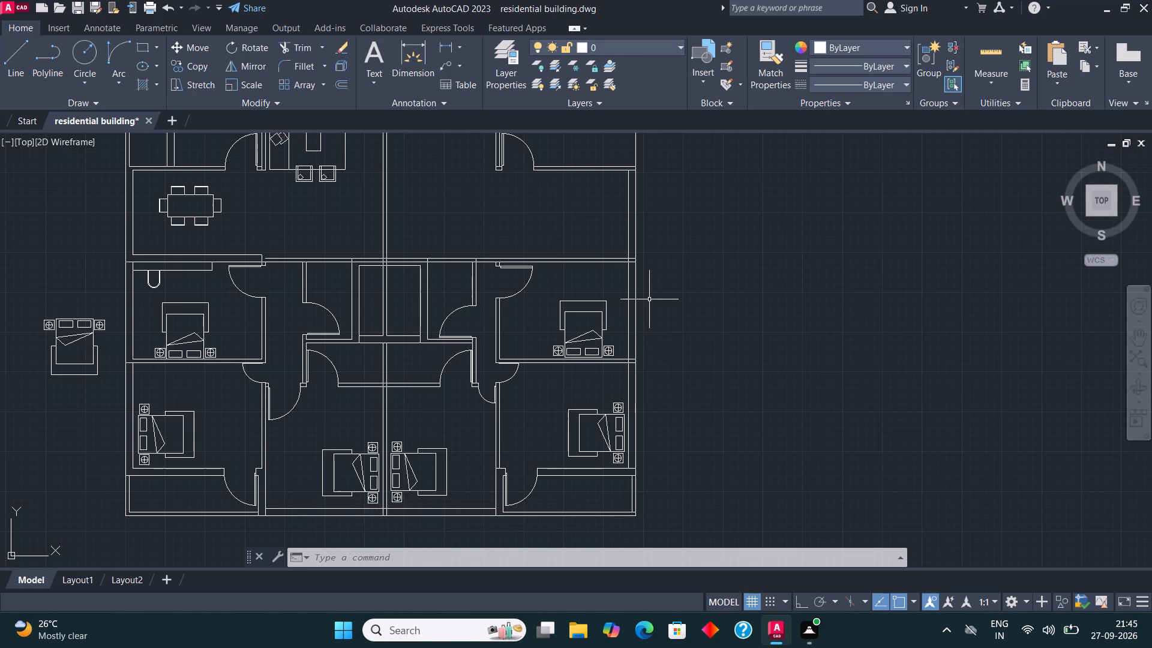
{"action": "scroll", "coordinate": [645, 404], "scroll_direction": "down", "scroll_amount": 1}
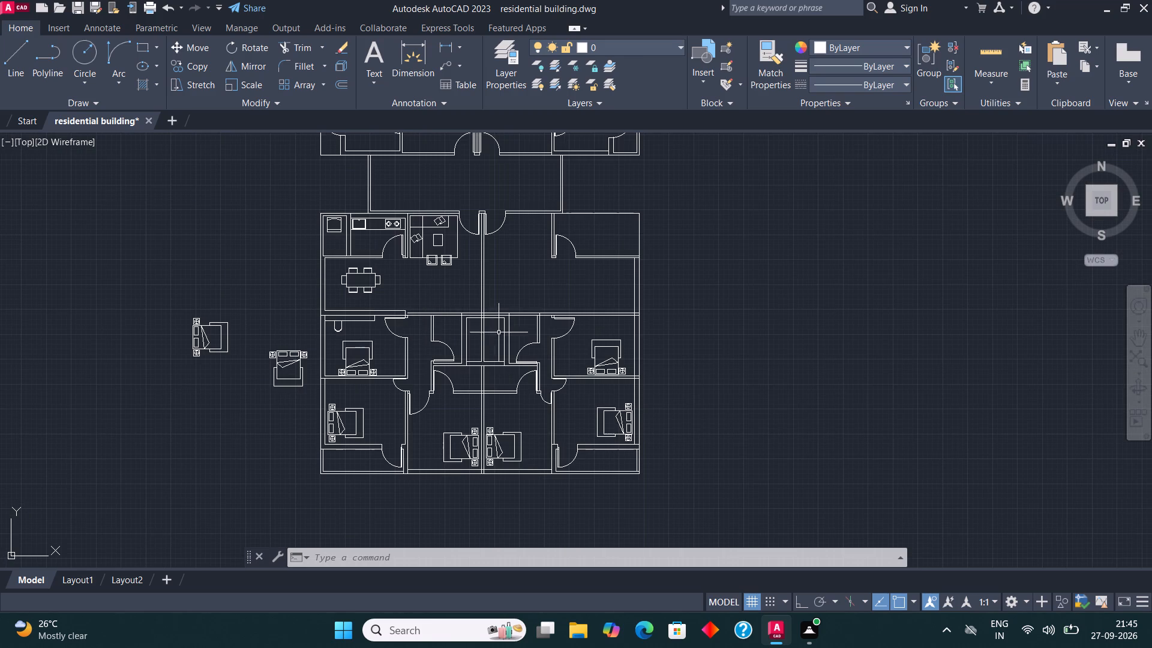
Trim away the two central dividing wall lines inside the rectangular shaft between the two lower units.
{"action": "scroll", "coordinate": [482, 345], "scroll_direction": "up", "scroll_amount": 2}
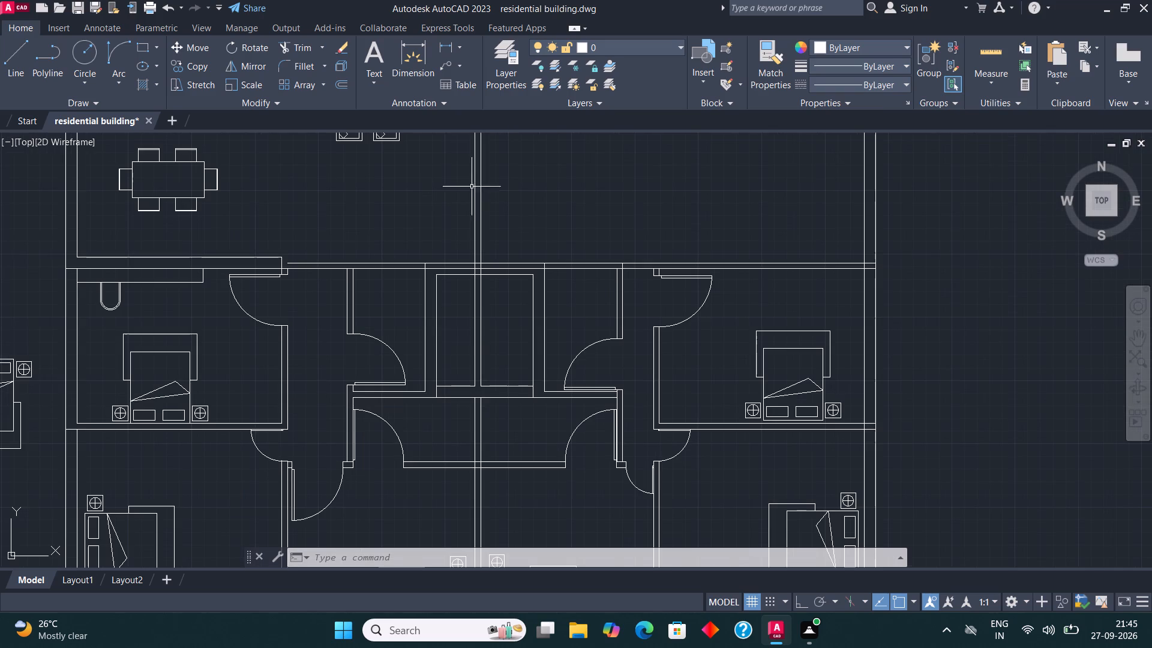
{"action": "left_click", "coordinate": [303, 48]}
{"action": "left_click", "coordinate": [460, 329]}
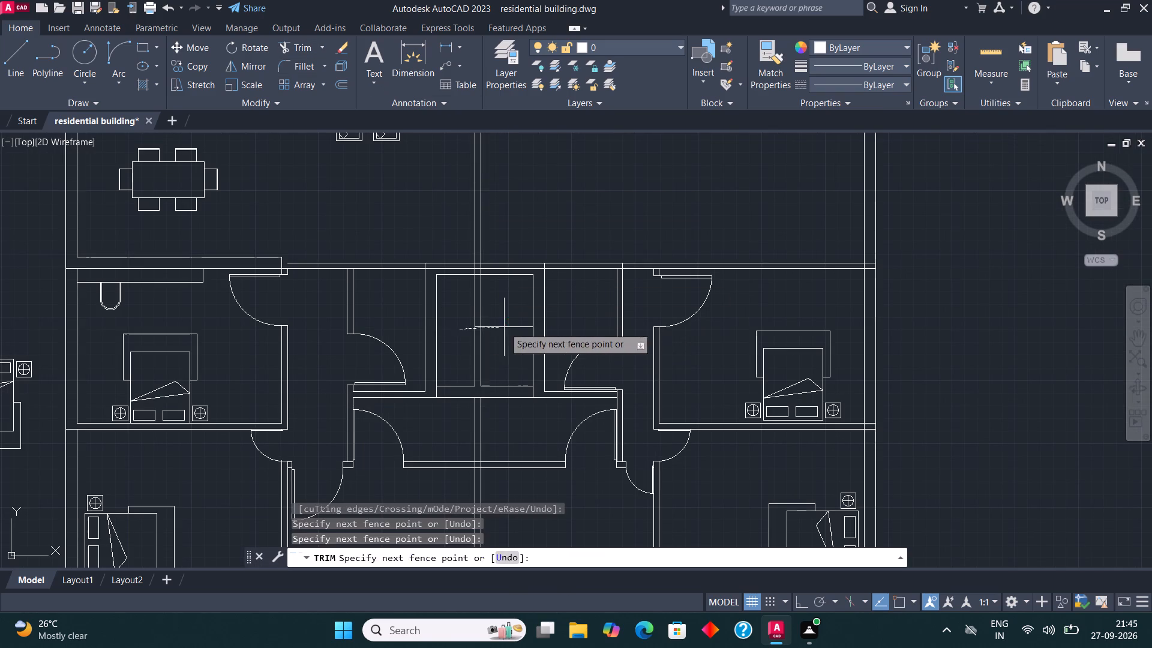
{"action": "left_click", "coordinate": [504, 327]}
Draw a short horizontal line closing the gap in the central shaft's bottom edge, with ortho mode on.
{"action": "left_click", "coordinate": [15, 52]}
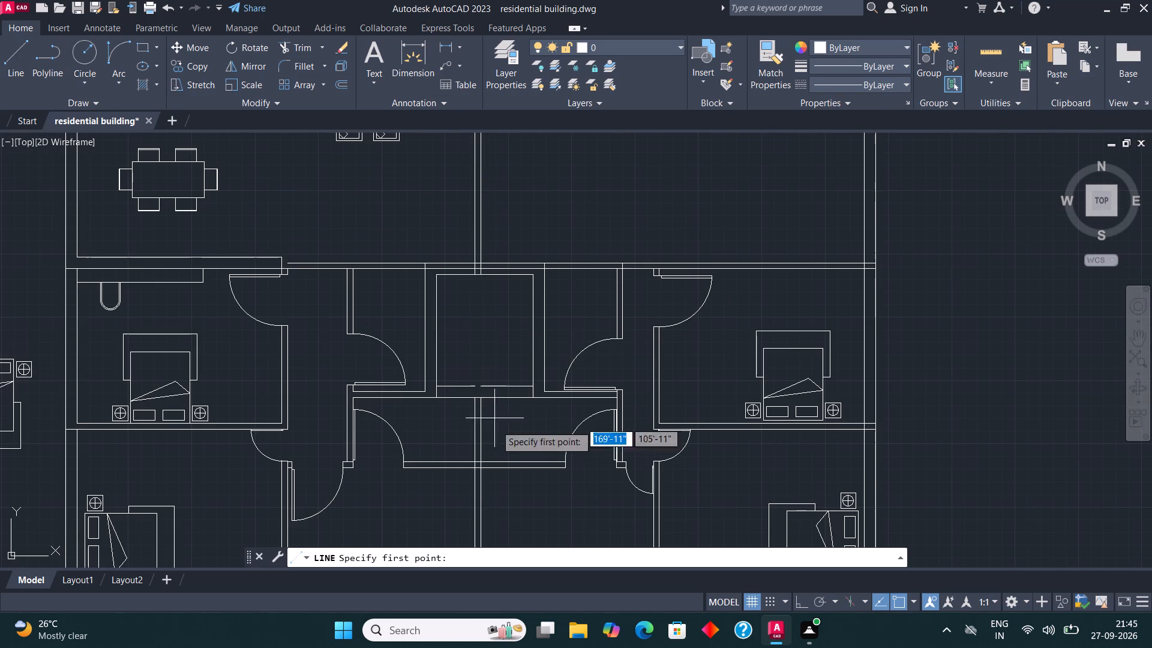
{"action": "scroll", "coordinate": [461, 381], "scroll_direction": "up", "scroll_amount": 3}
{"action": "left_click", "coordinate": [502, 401]}
{"action": "left_click", "coordinate": [576, 394]}
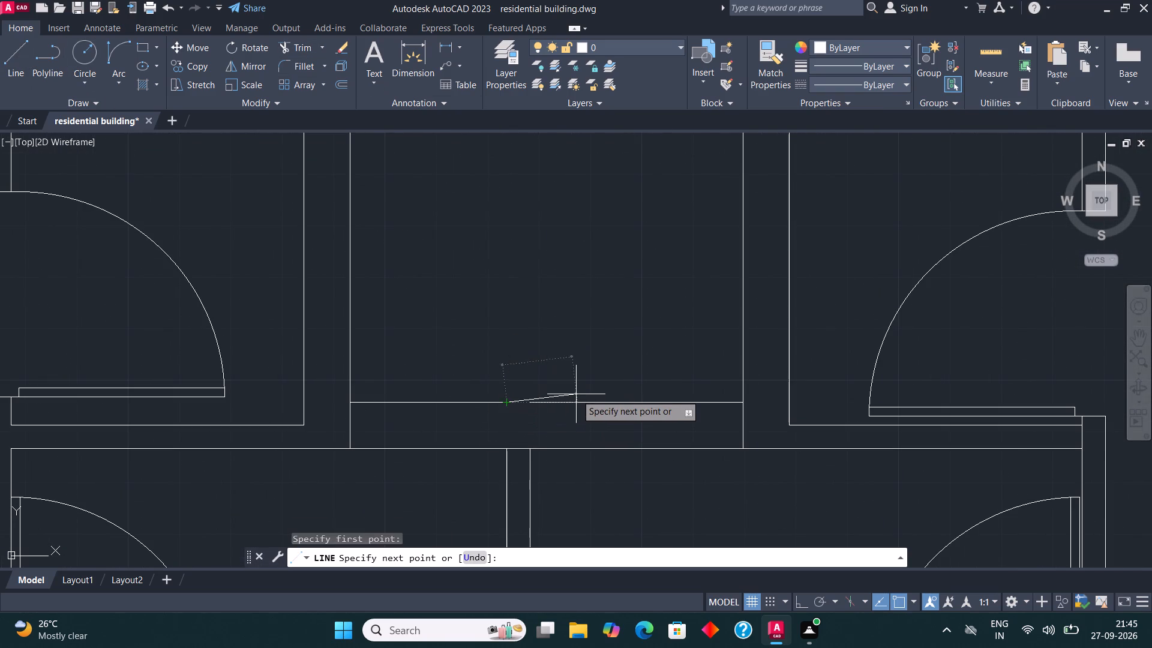
{"action": "key", "text": "ctrl+z"}
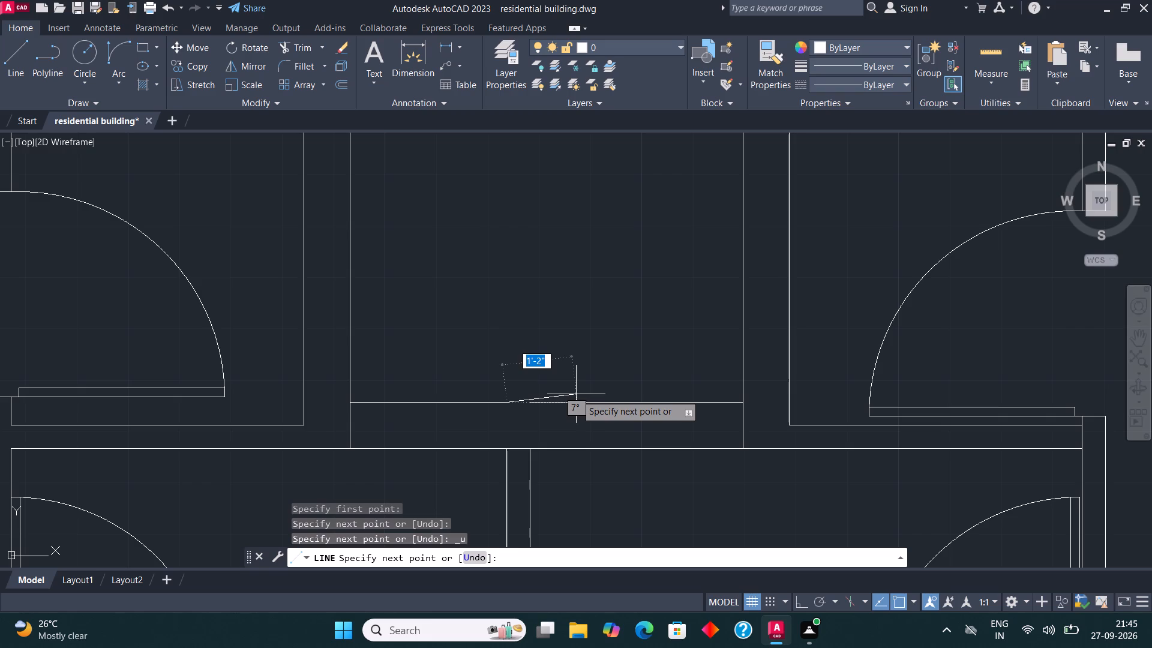
{"action": "key", "text": "F8"}
{"action": "left_click", "coordinate": [576, 394]}
{"action": "key", "text": "Escape"}
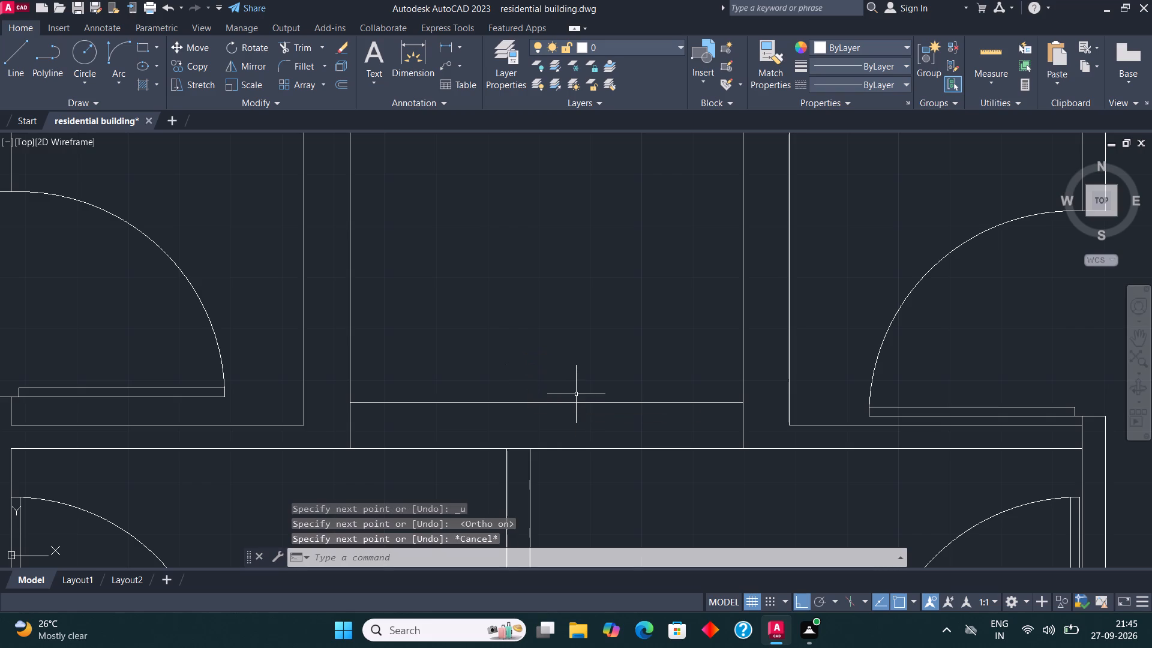
Copy the left unit's six-chair dining set horizontally into the right unit's dining area, about 39'-6" away.
{"action": "scroll", "coordinate": [576, 394], "scroll_direction": "up", "scroll_amount": 2}
{"action": "scroll", "coordinate": [578, 394], "scroll_direction": "down", "scroll_amount": 7}
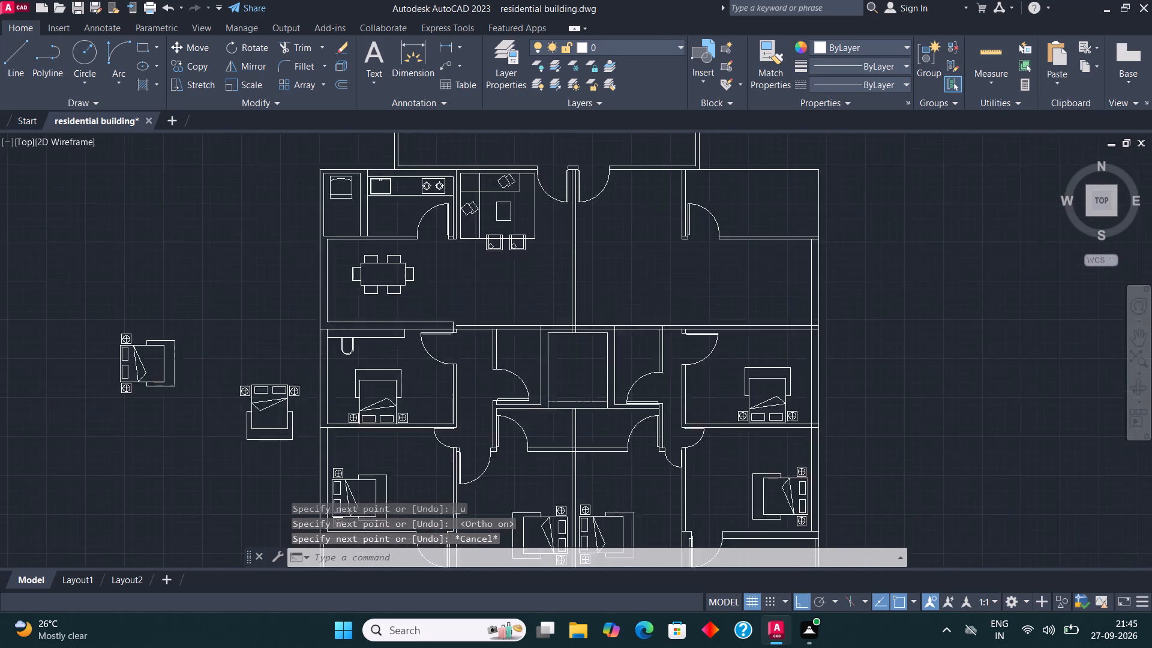
{"action": "scroll", "coordinate": [590, 412], "scroll_direction": "down", "scroll_amount": 1}
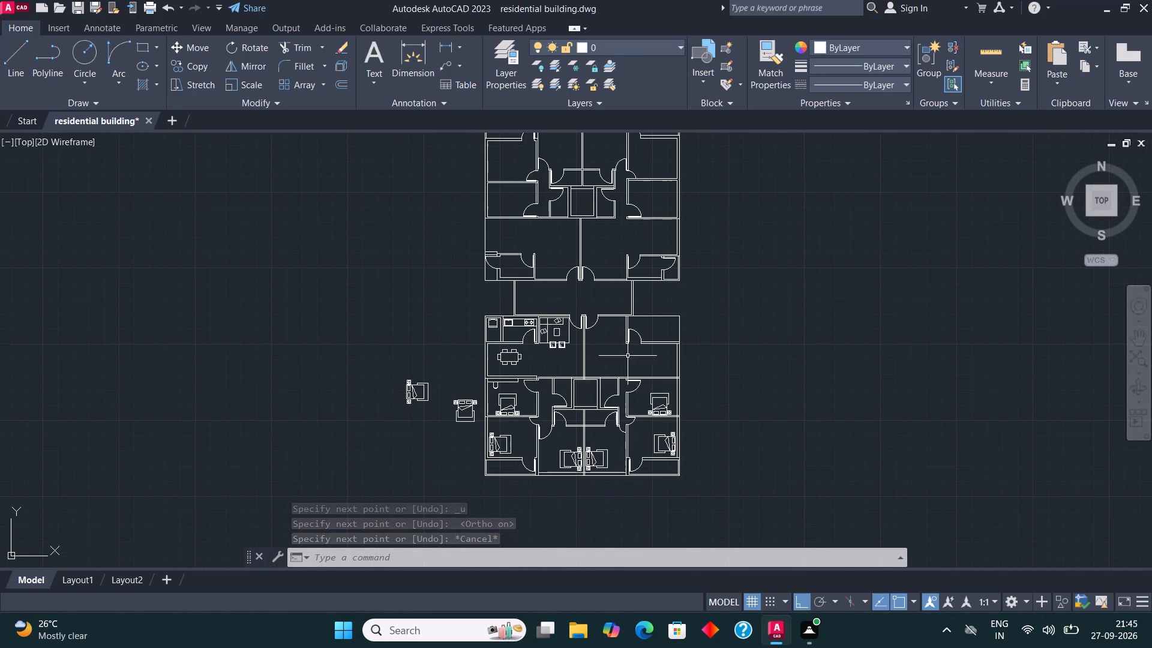
{"action": "scroll", "coordinate": [529, 359], "scroll_direction": "up", "scroll_amount": 3}
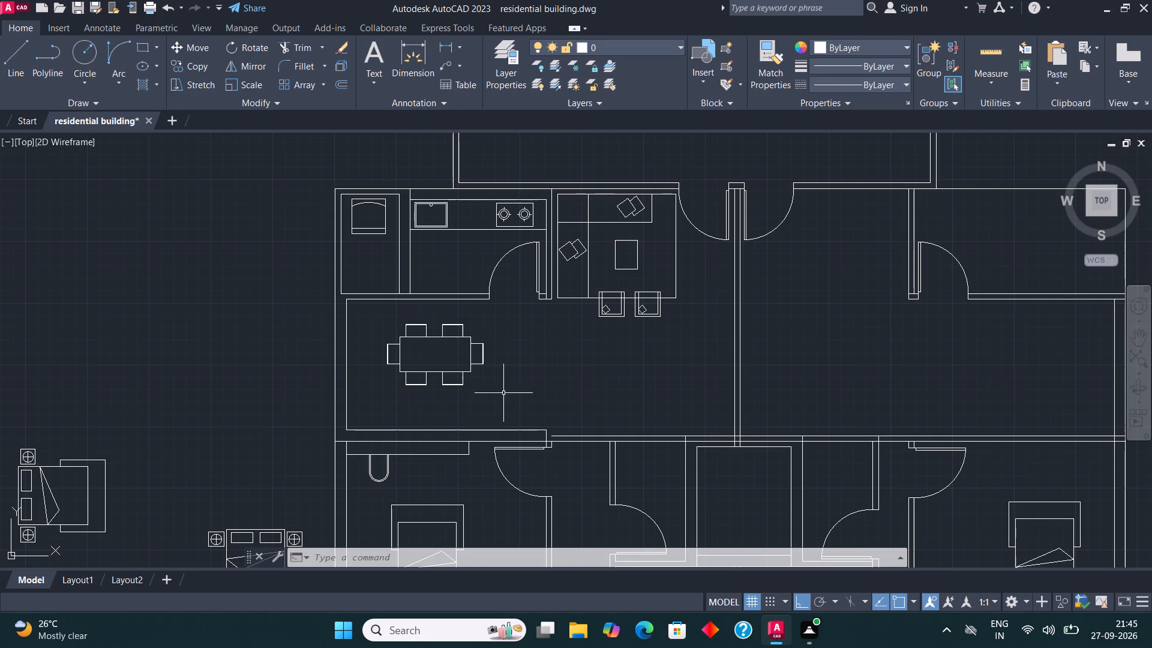
{"action": "left_click", "coordinate": [503, 393]}
{"action": "left_click", "coordinate": [380, 313]}
{"action": "left_click", "coordinate": [194, 70]}
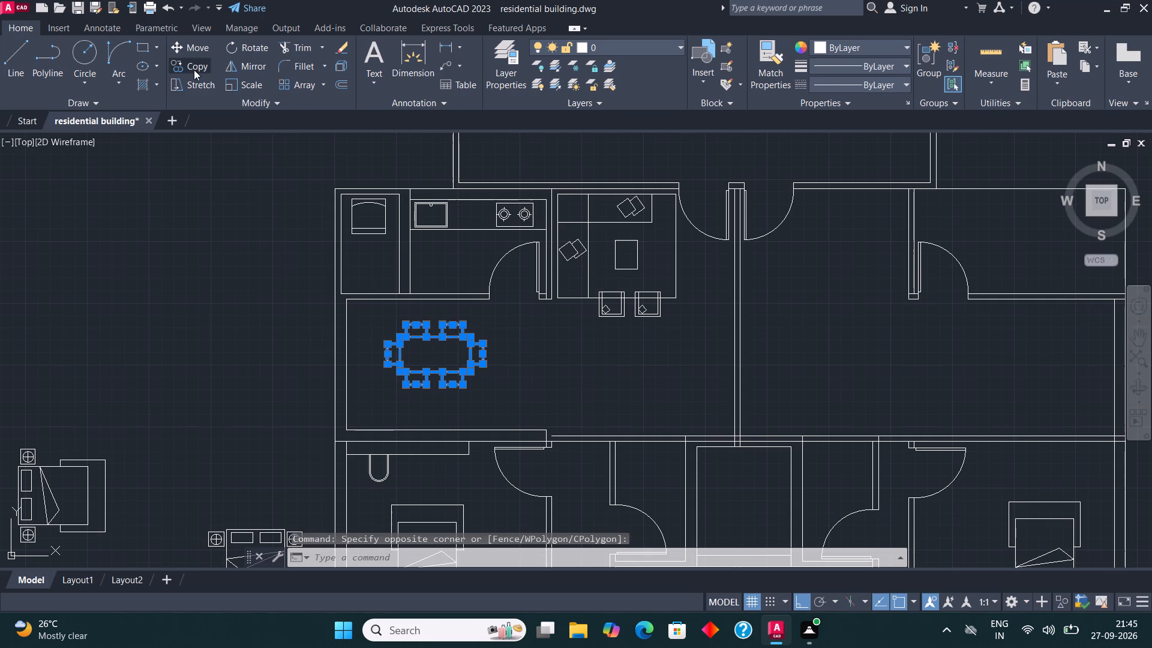
{"action": "left_click", "coordinate": [436, 353]}
{"action": "scroll", "coordinate": [440, 358], "scroll_direction": "down", "scroll_amount": 3}
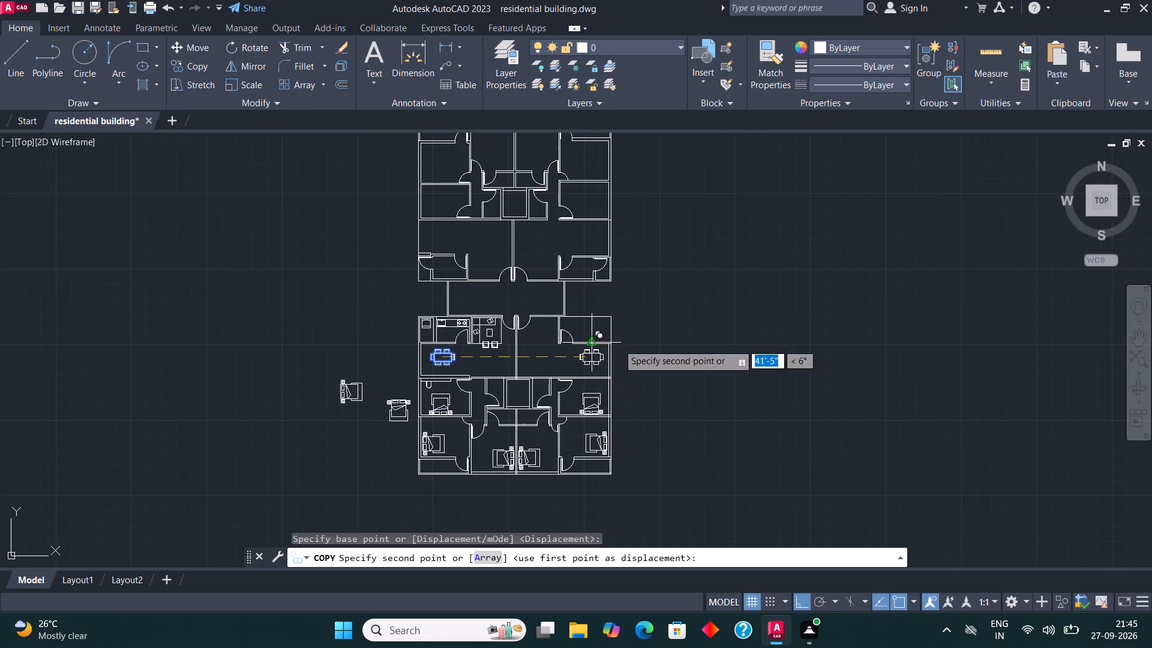
{"action": "scroll", "coordinate": [613, 357], "scroll_direction": "up", "scroll_amount": 3}
{"action": "left_click", "coordinate": [497, 372]}
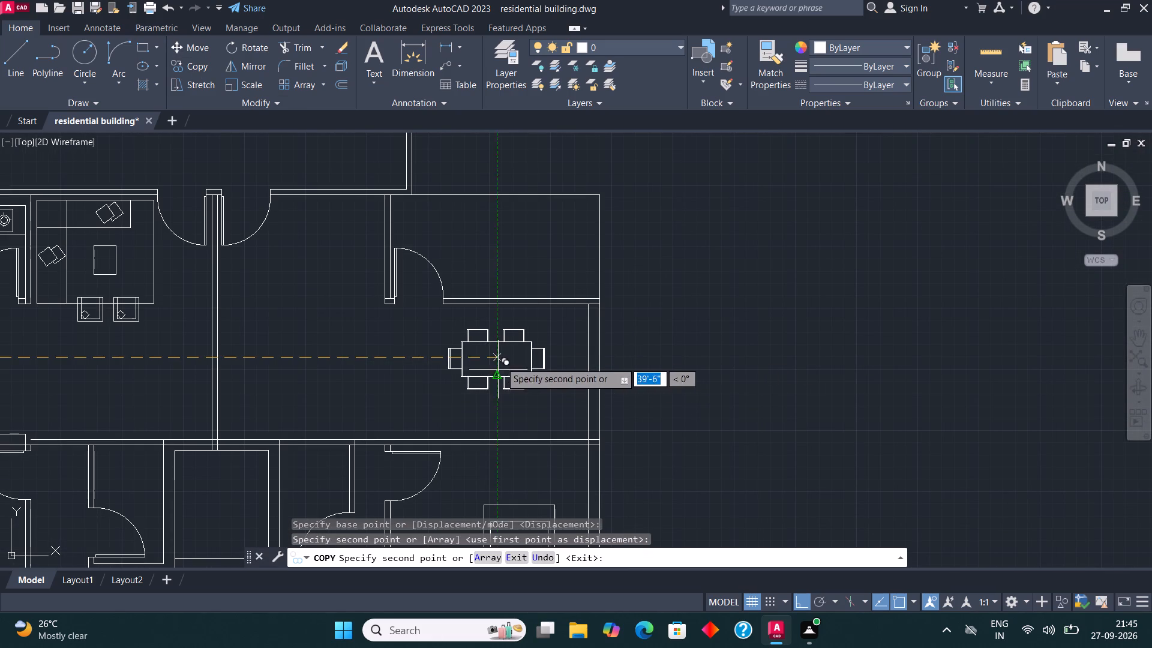
{"action": "key", "text": "Escape"}
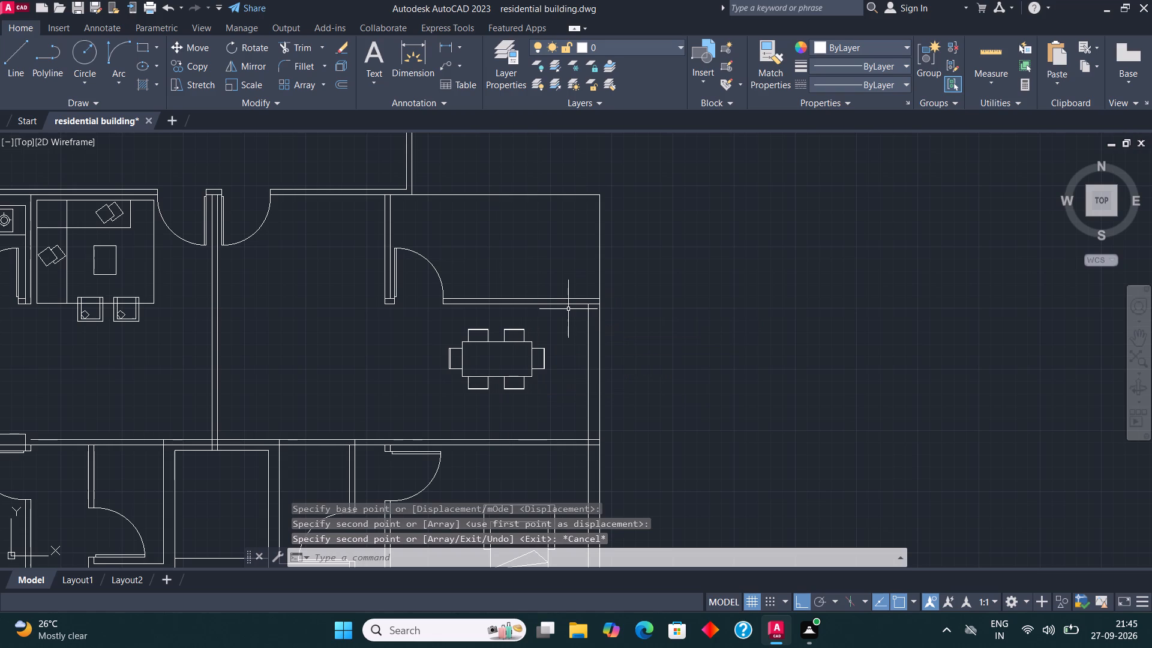
Mirror the left unit's sofa set with carpet, centre table and armchairs across the central dividing wall, keeping the original.
{"action": "scroll", "coordinate": [560, 336], "scroll_direction": "down", "scroll_amount": 2}
{"action": "scroll", "coordinate": [317, 301], "scroll_direction": "up", "scroll_amount": 2}
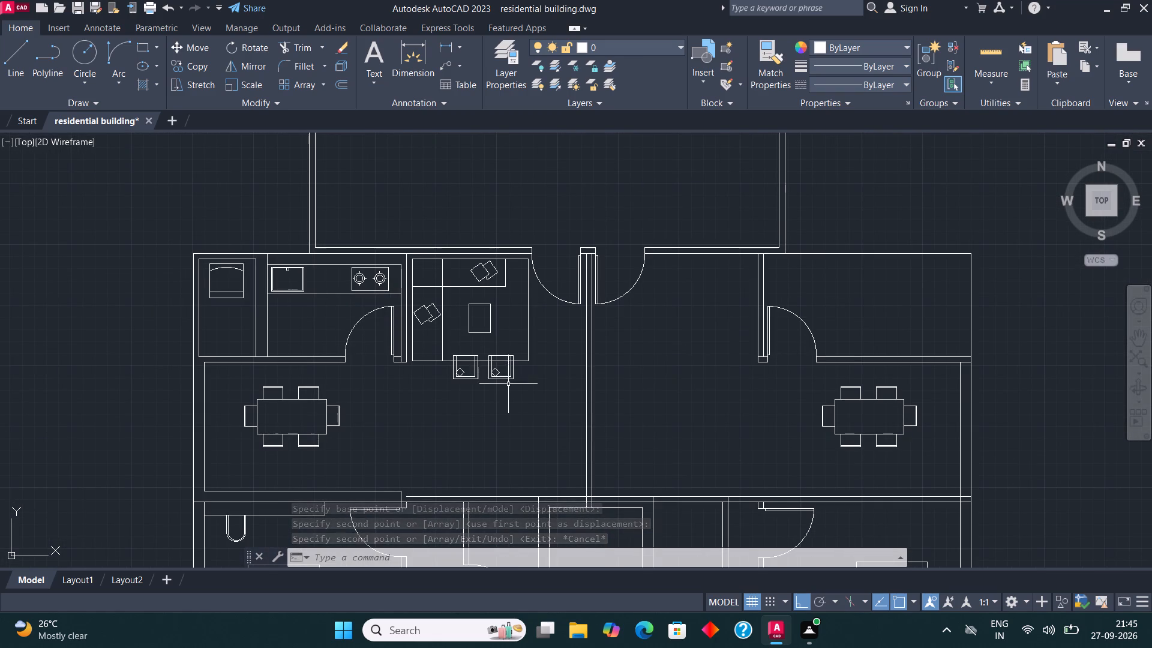
{"action": "left_click", "coordinate": [537, 392]}
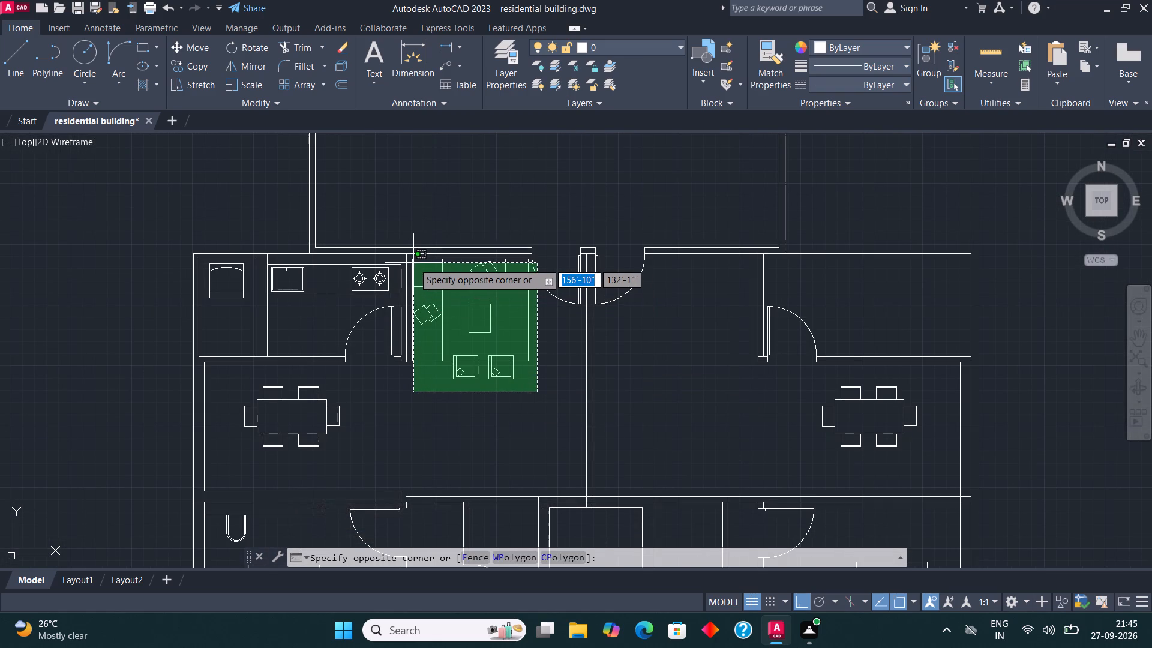
{"action": "left_click", "coordinate": [417, 295]}
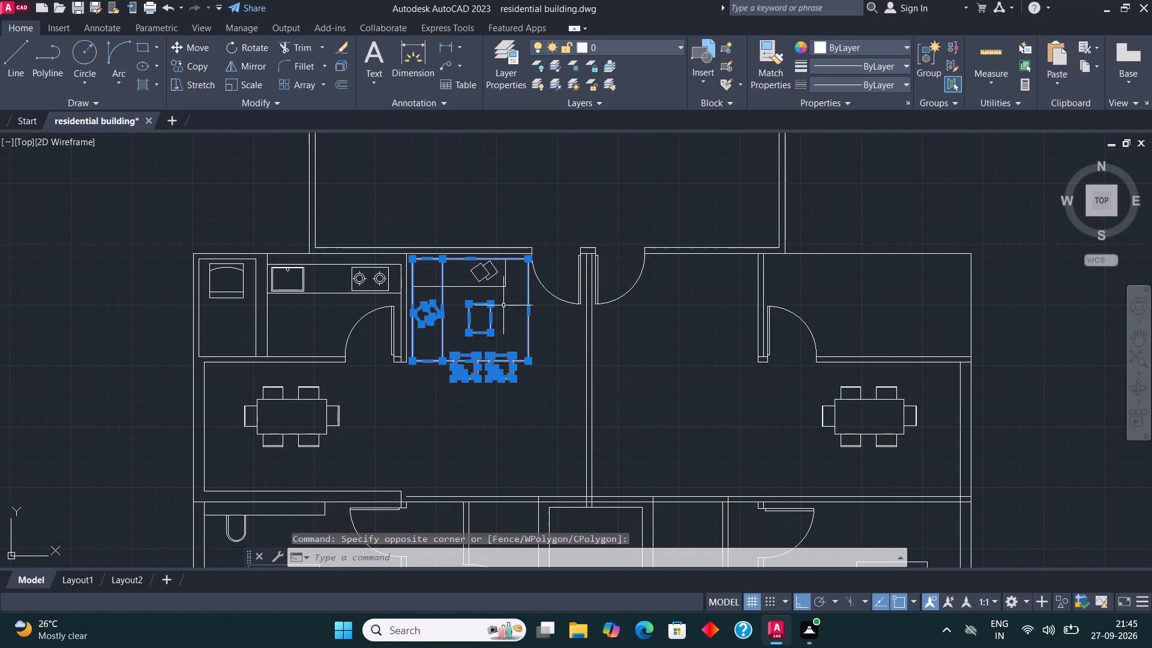
{"action": "left_click", "coordinate": [505, 305]}
{"action": "left_click", "coordinate": [459, 262]}
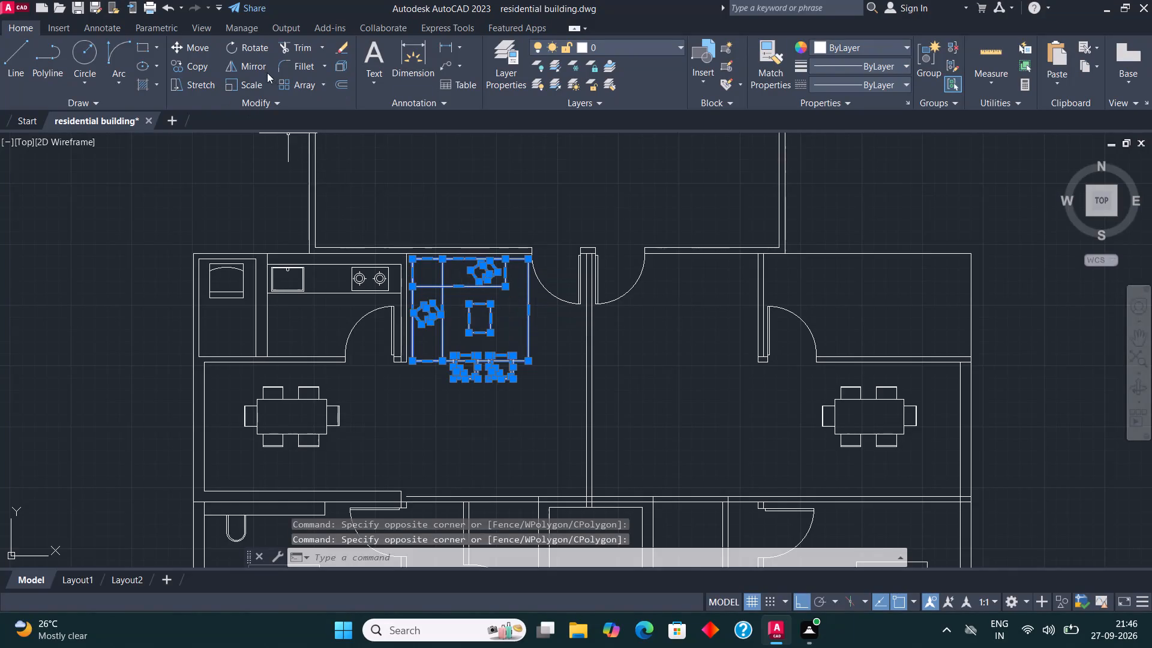
{"action": "left_click", "coordinate": [254, 68]}
{"action": "scroll", "coordinate": [466, 244], "scroll_direction": "down", "scroll_amount": 1}
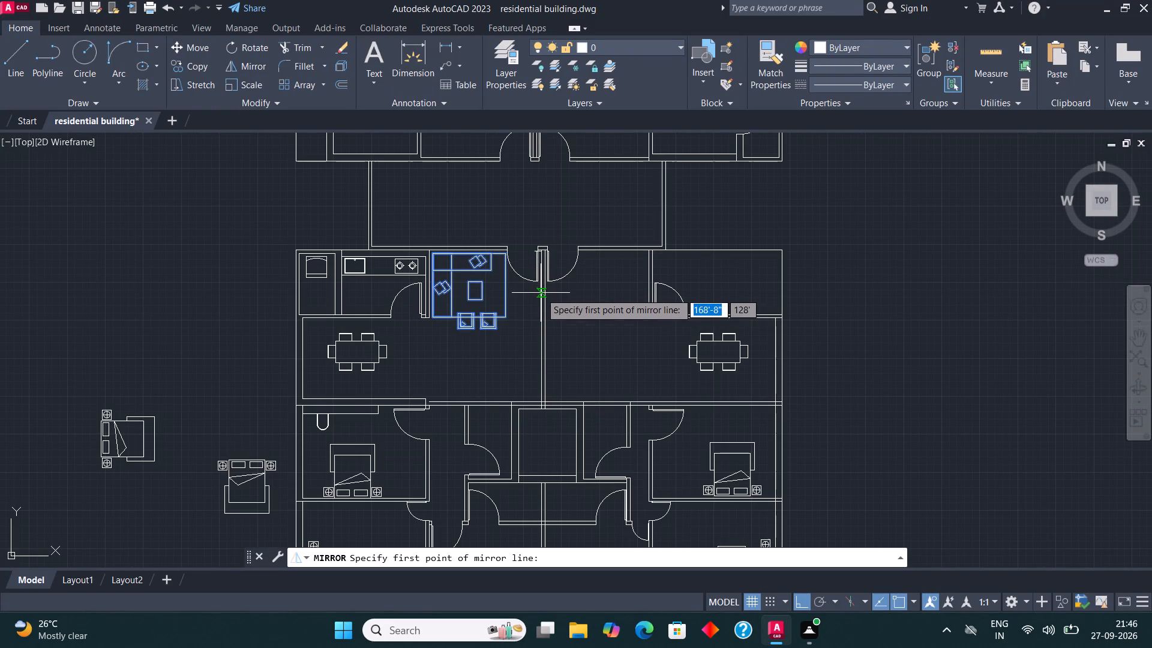
{"action": "left_click", "coordinate": [543, 300]}
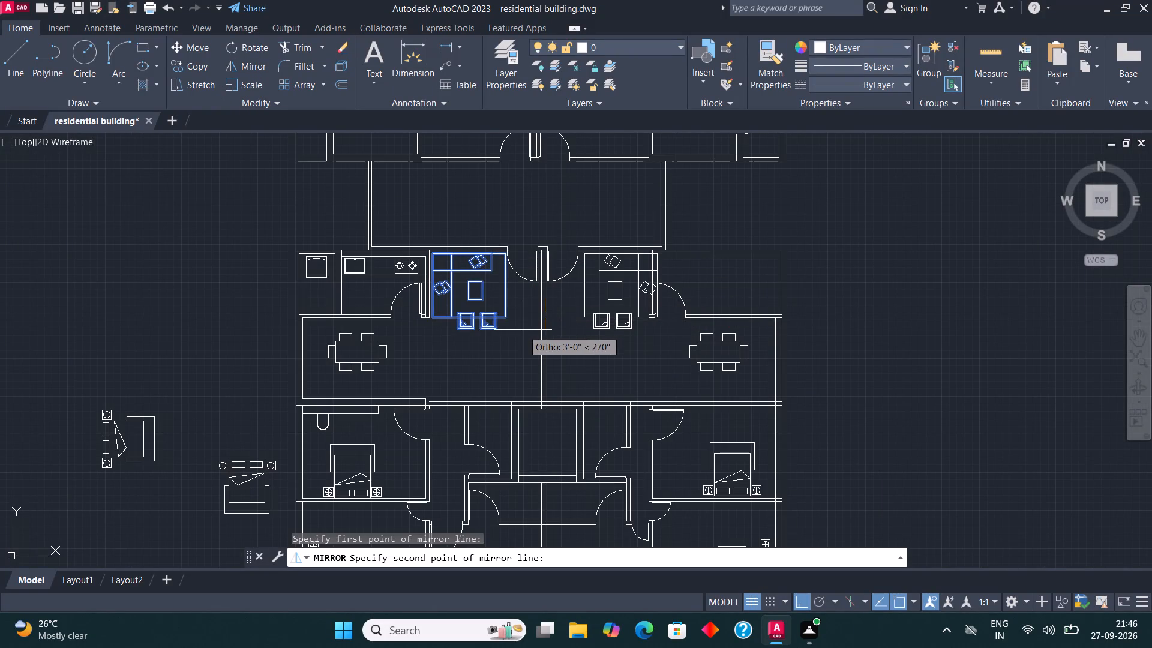
{"action": "left_click", "coordinate": [523, 330]}
{"action": "left_click_drag", "start_coordinate": [562, 382], "coordinate": [523, 330]}
Move the mirrored sofa set about 11" toward the central wall, so its outer edge meets the side wall's inner face.
{"action": "scroll", "coordinate": [653, 259], "scroll_direction": "up", "scroll_amount": 2}
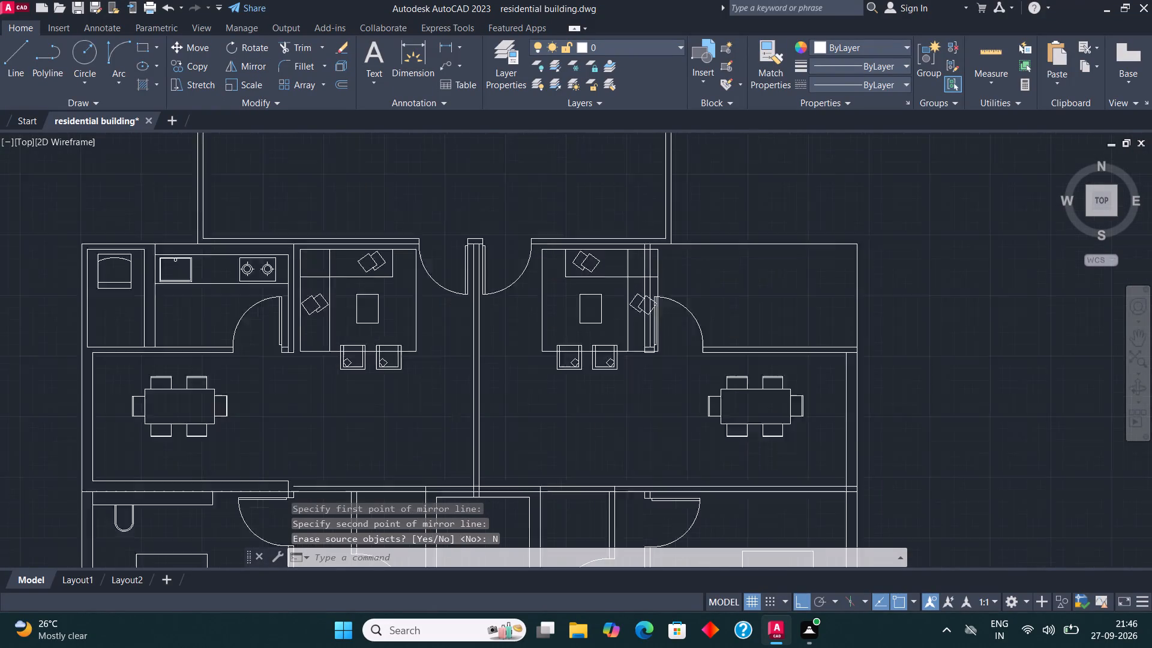
{"action": "scroll", "coordinate": [653, 259], "scroll_direction": "up", "scroll_amount": 1}
{"action": "scroll", "coordinate": [616, 355], "scroll_direction": "down", "scroll_amount": 1}
{"action": "left_click", "coordinate": [613, 487]}
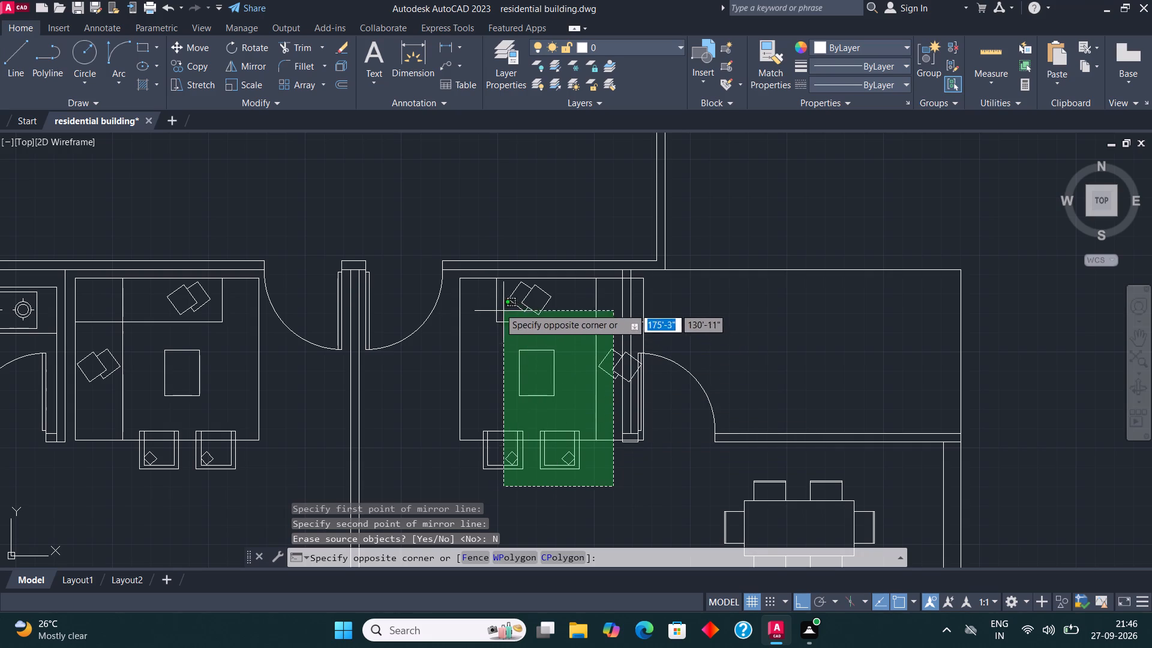
{"action": "left_click", "coordinate": [458, 277]}
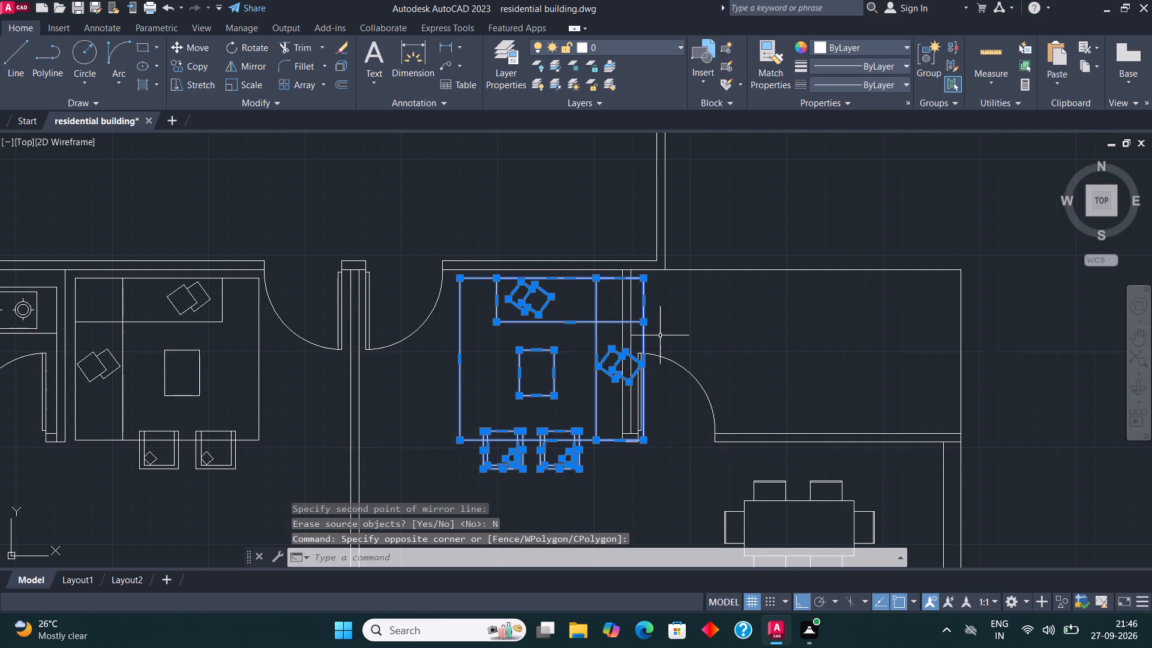
{"action": "scroll", "coordinate": [665, 337], "scroll_direction": "up", "scroll_amount": 2}
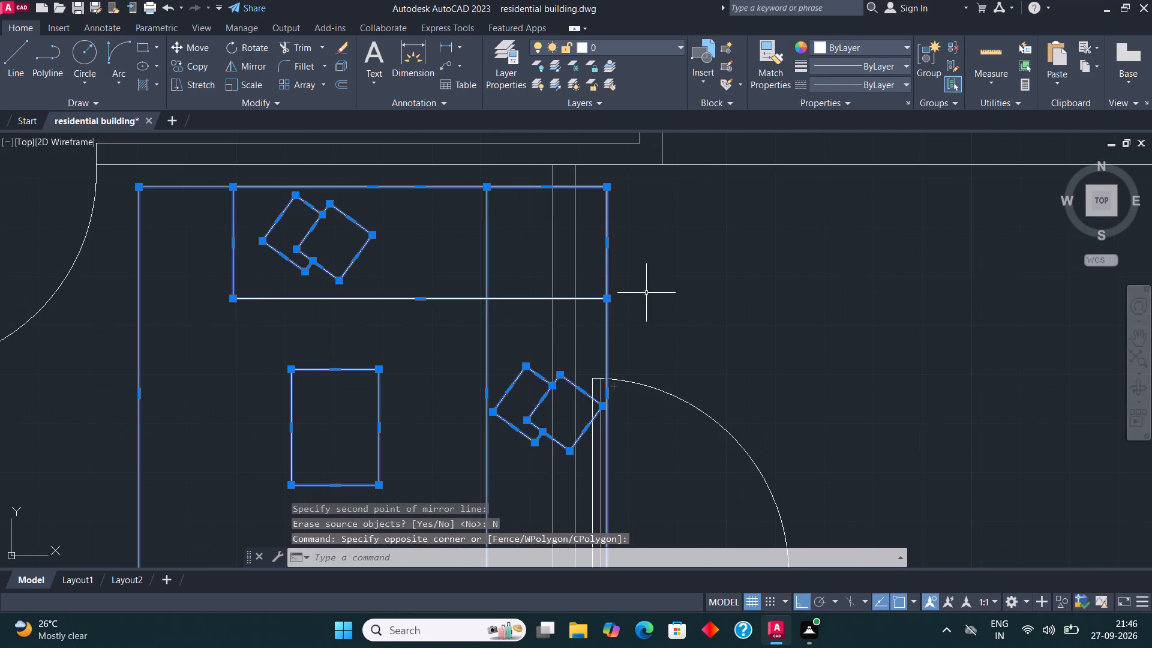
{"action": "left_click", "coordinate": [193, 41]}
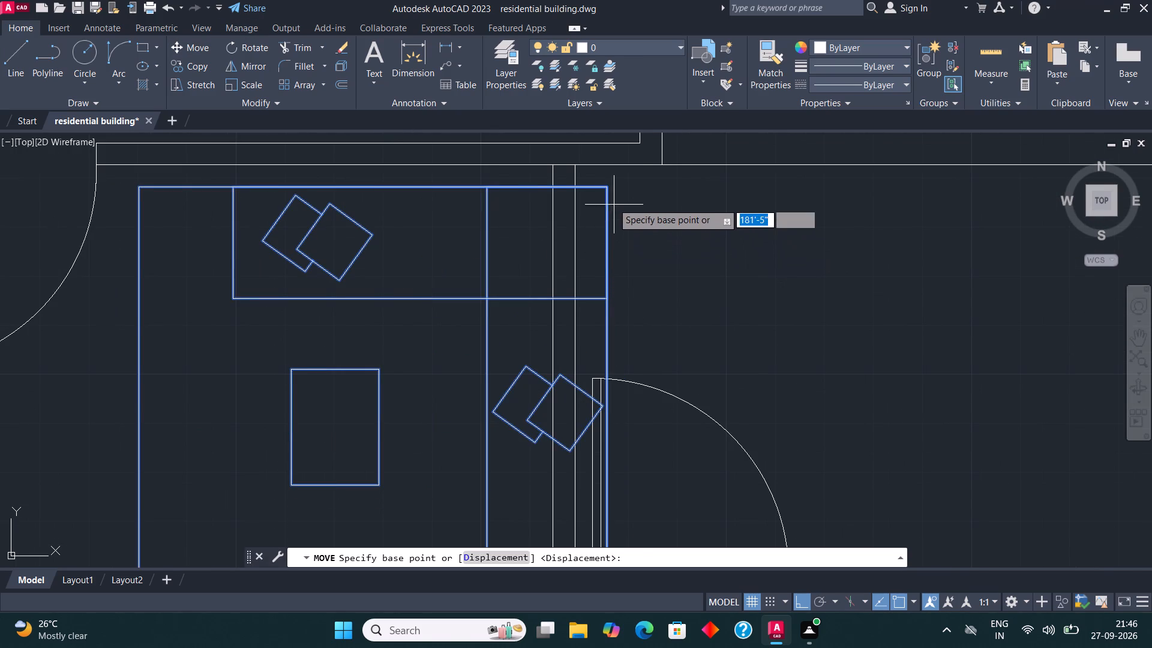
{"action": "left_click", "coordinate": [606, 190]}
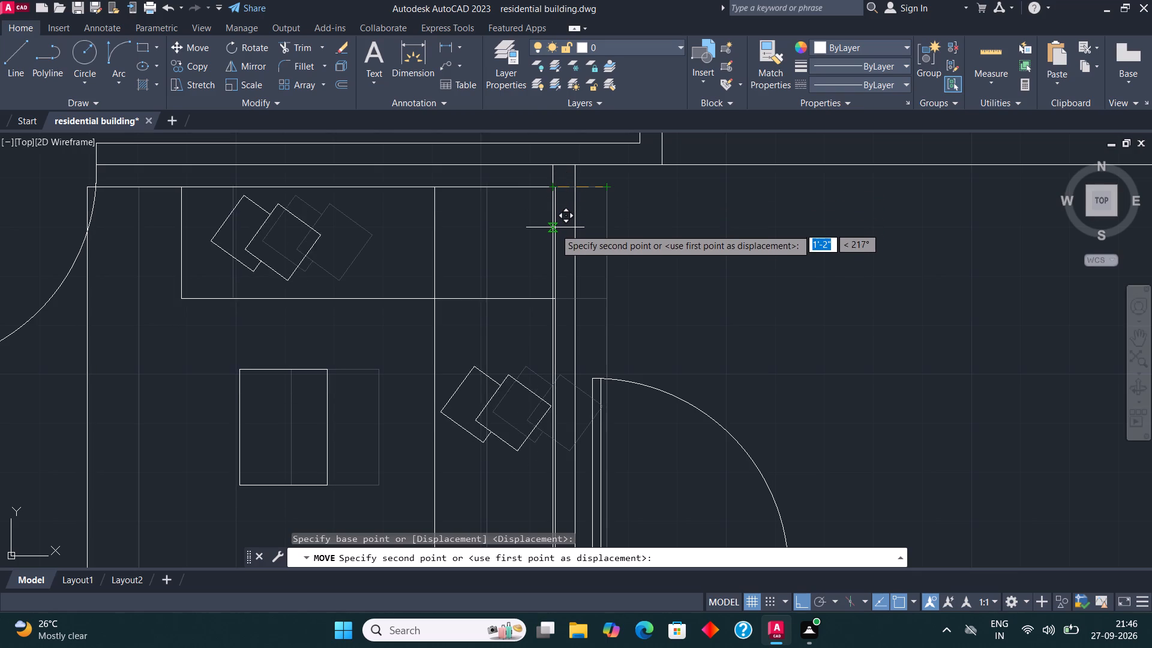
{"action": "left_click", "coordinate": [554, 191]}
{"action": "scroll", "coordinate": [648, 199], "scroll_direction": "down", "scroll_amount": 3}
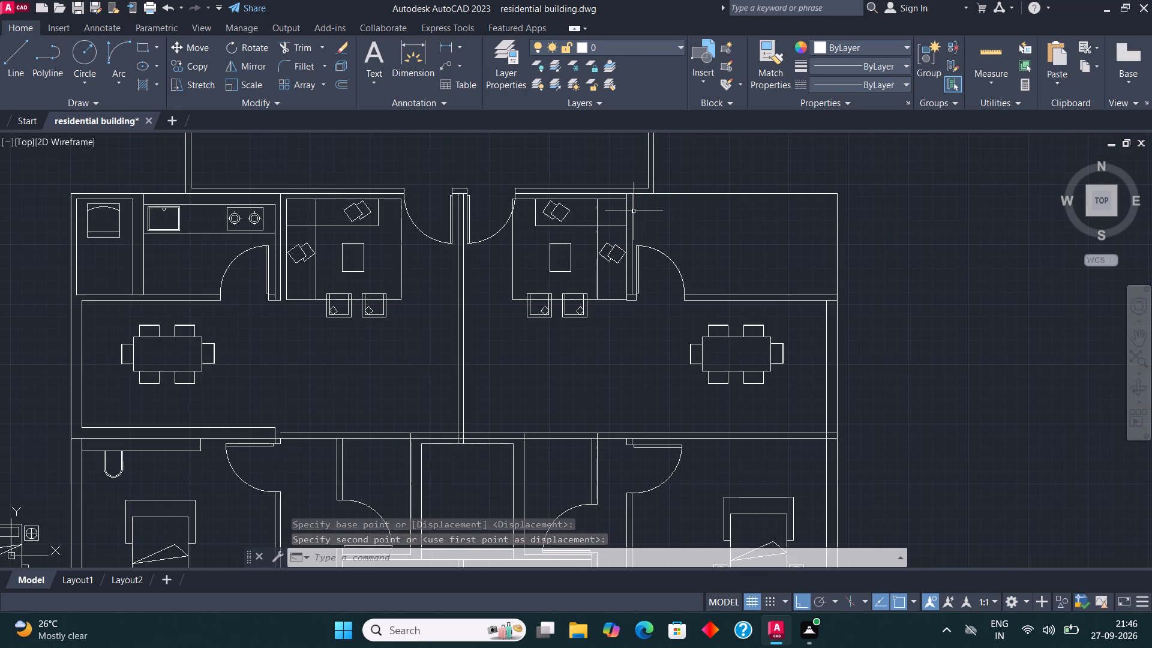
Stretch the mirrored set's carpet edge nearest the entrance inward, clear of the door swing.
{"action": "scroll", "coordinate": [518, 200], "scroll_direction": "up", "scroll_amount": 3}
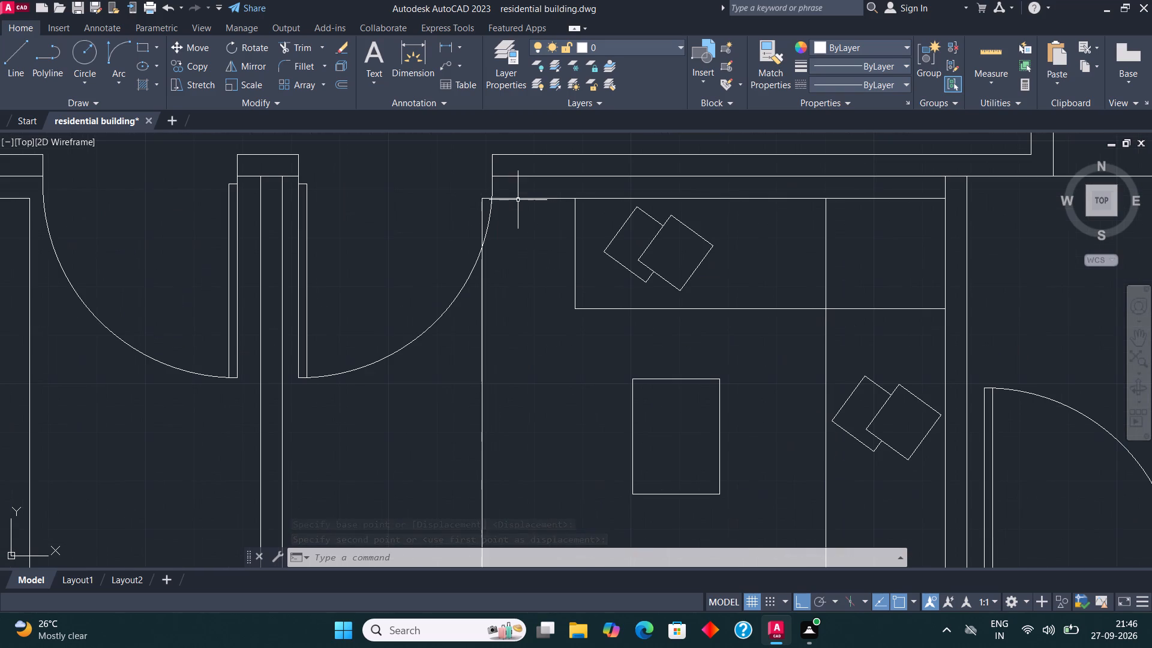
{"action": "left_click", "coordinate": [483, 347]}
{"action": "scroll", "coordinate": [521, 289], "scroll_direction": "down", "scroll_amount": 1}
{"action": "left_click", "coordinate": [496, 361]}
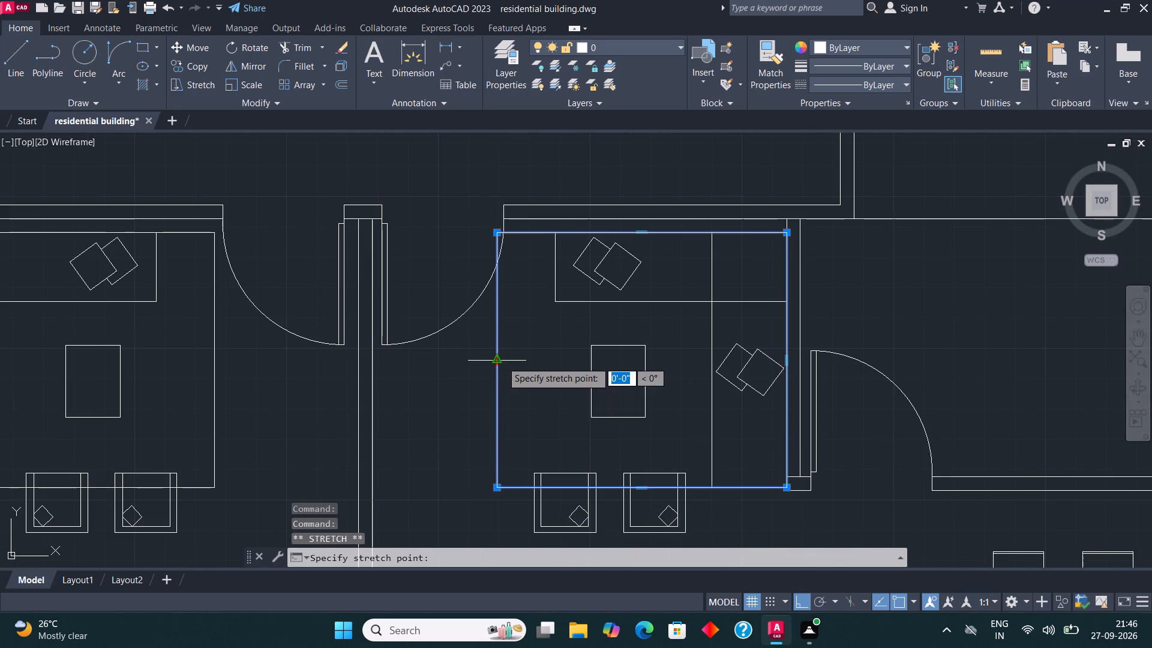
{"action": "left_click", "coordinate": [511, 361]}
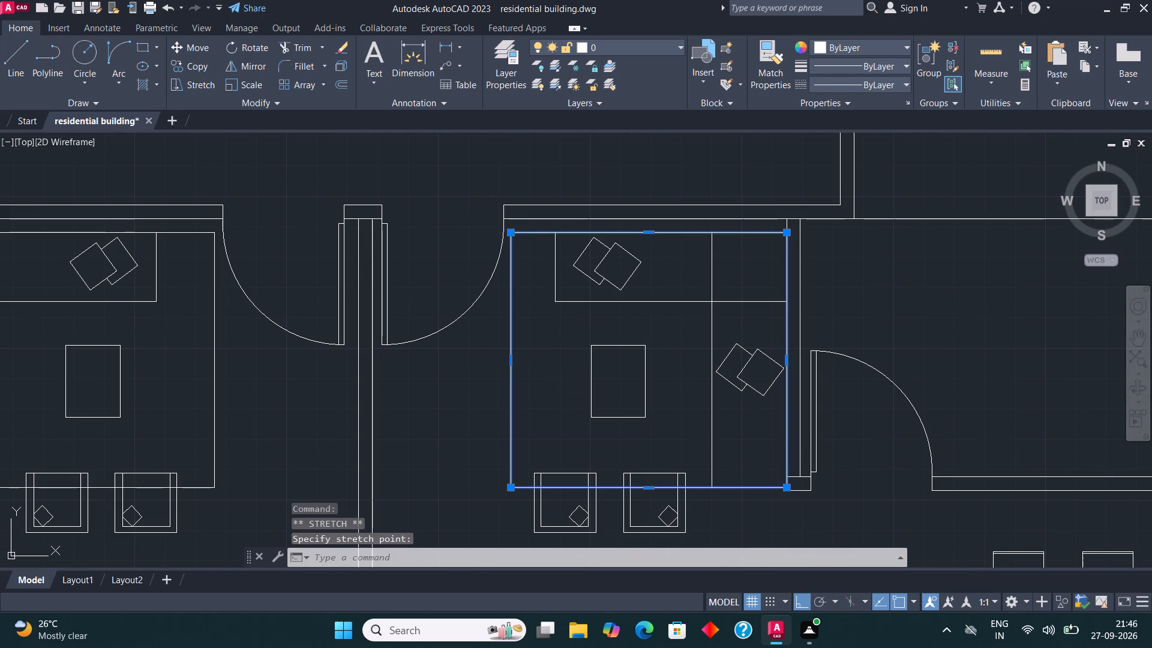
{"action": "key", "text": "Escape"}
Mirror the left kitchen's counter edge, sink and two-burner stove across the central dividing wall, keeping the originals.
{"action": "scroll", "coordinate": [556, 361], "scroll_direction": "down", "scroll_amount": 2}
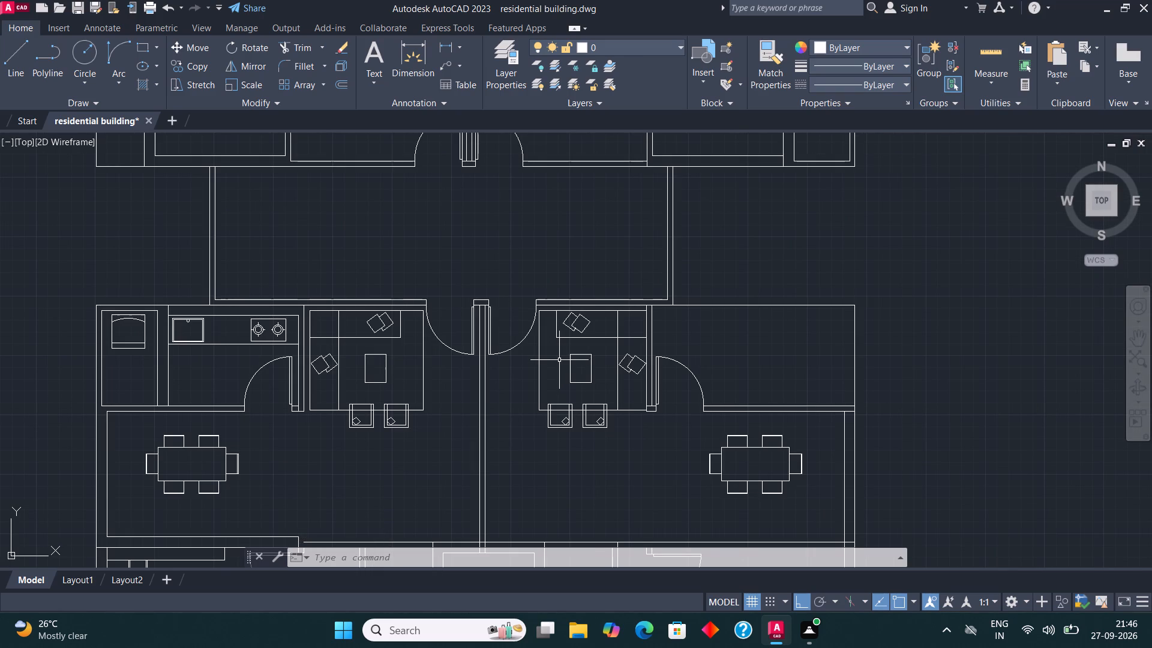
{"action": "scroll", "coordinate": [559, 368], "scroll_direction": "down", "scroll_amount": 4}
{"action": "scroll", "coordinate": [559, 368], "scroll_direction": "up", "scroll_amount": 3}
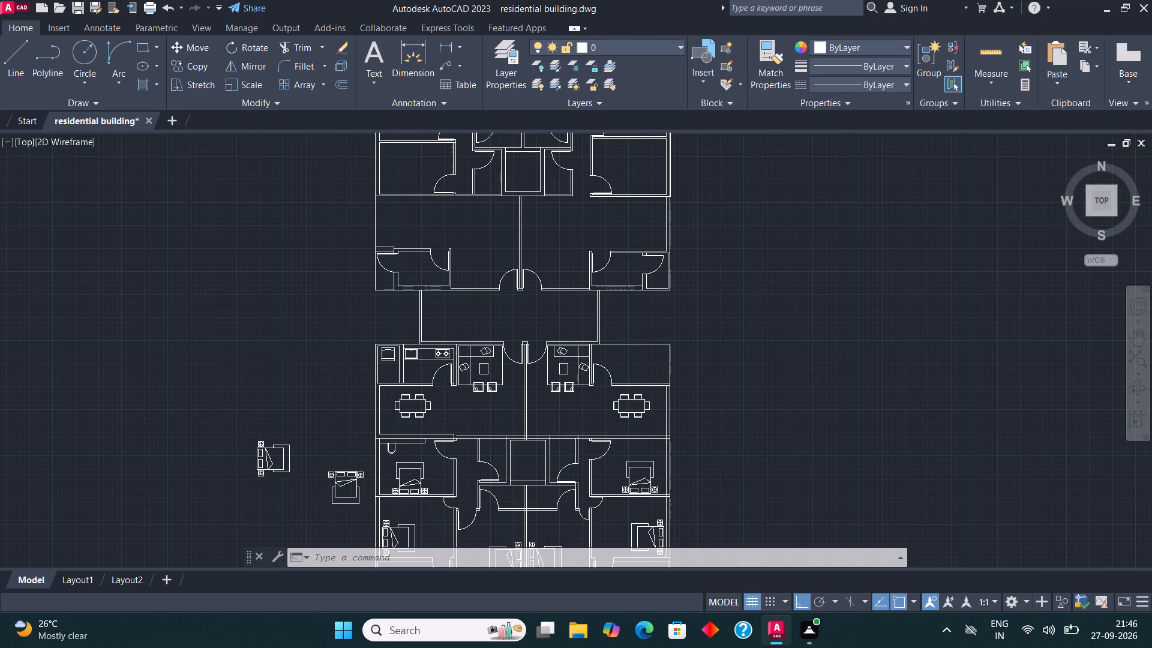
{"action": "scroll", "coordinate": [330, 326], "scroll_direction": "up", "scroll_amount": 1}
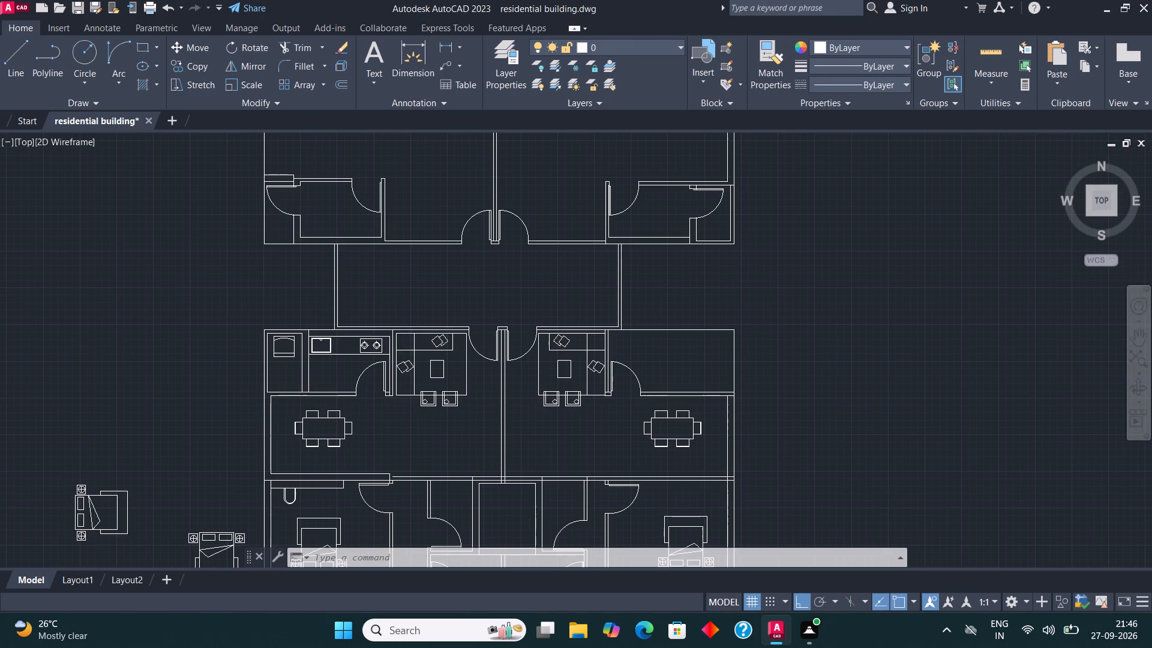
{"action": "scroll", "coordinate": [372, 362], "scroll_direction": "up", "scroll_amount": 1}
{"action": "left_click", "coordinate": [410, 385]}
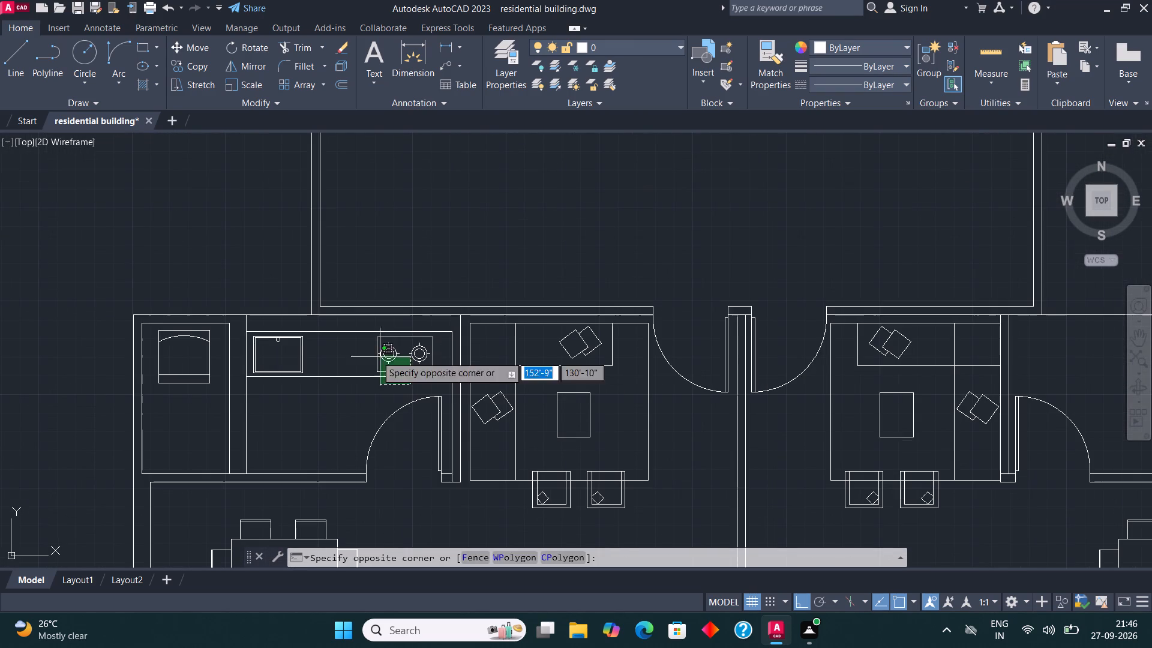
{"action": "left_click", "coordinate": [260, 345]}
{"action": "scroll", "coordinate": [260, 345], "scroll_direction": "up", "scroll_amount": 3}
{"action": "left_click", "coordinate": [332, 353]}
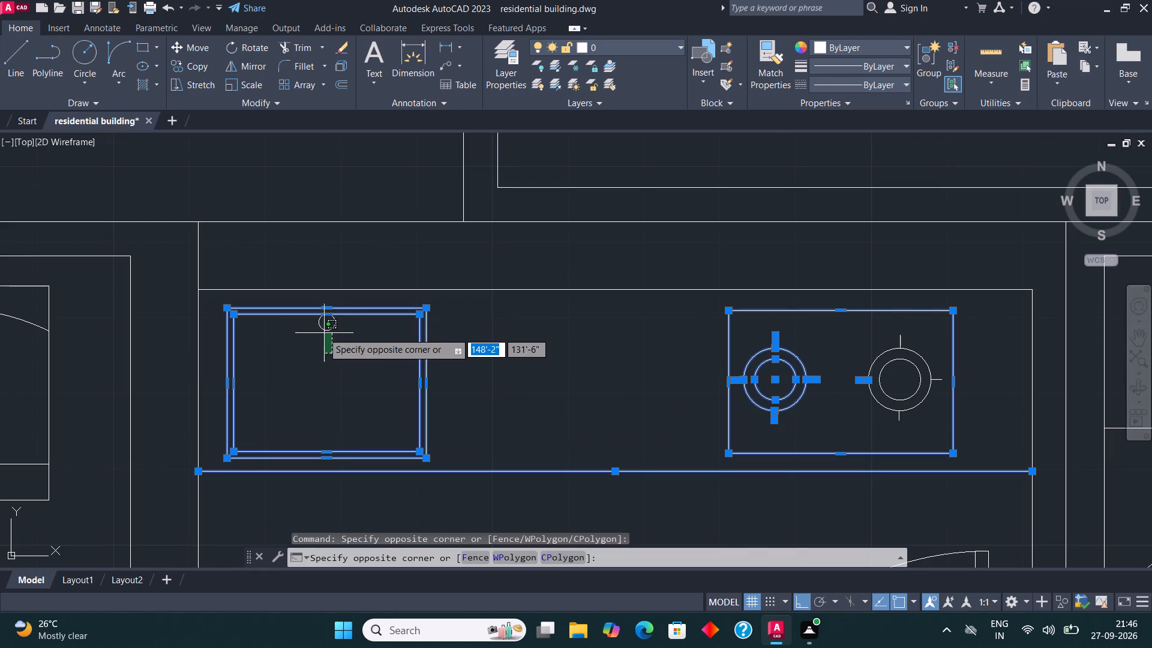
{"action": "left_click", "coordinate": [323, 332]}
{"action": "left_click", "coordinate": [345, 347]}
{"action": "left_click", "coordinate": [328, 322]}
{"action": "scroll", "coordinate": [348, 344], "scroll_direction": "down", "scroll_amount": 1}
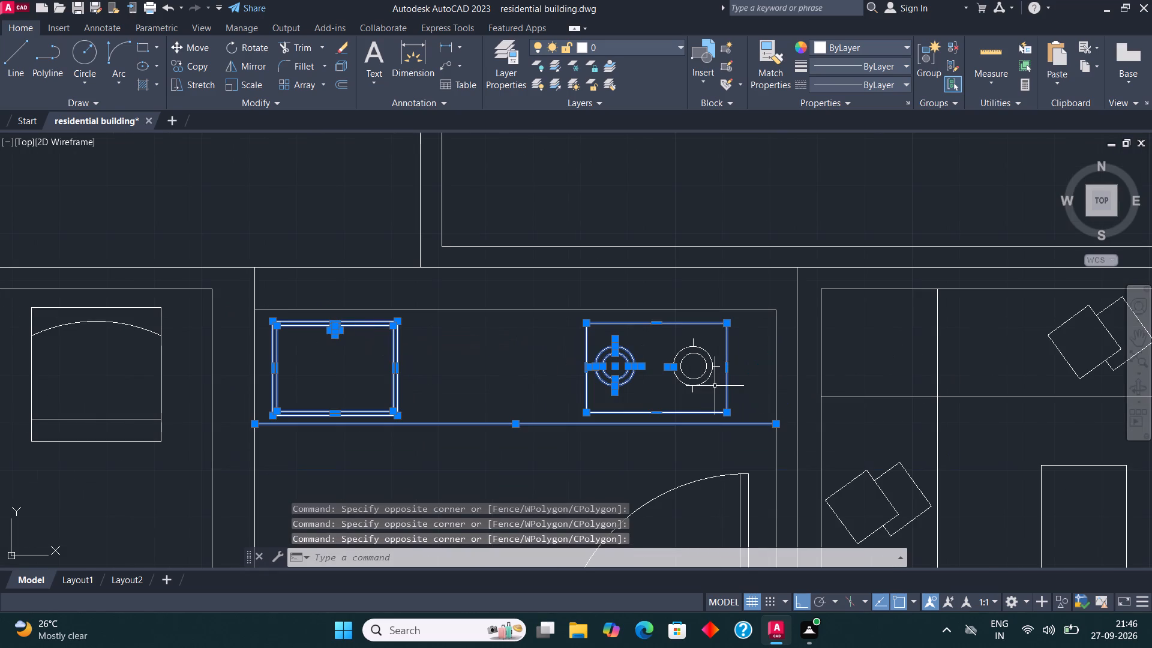
{"action": "left_click", "coordinate": [719, 397]}
{"action": "left_click", "coordinate": [662, 334]}
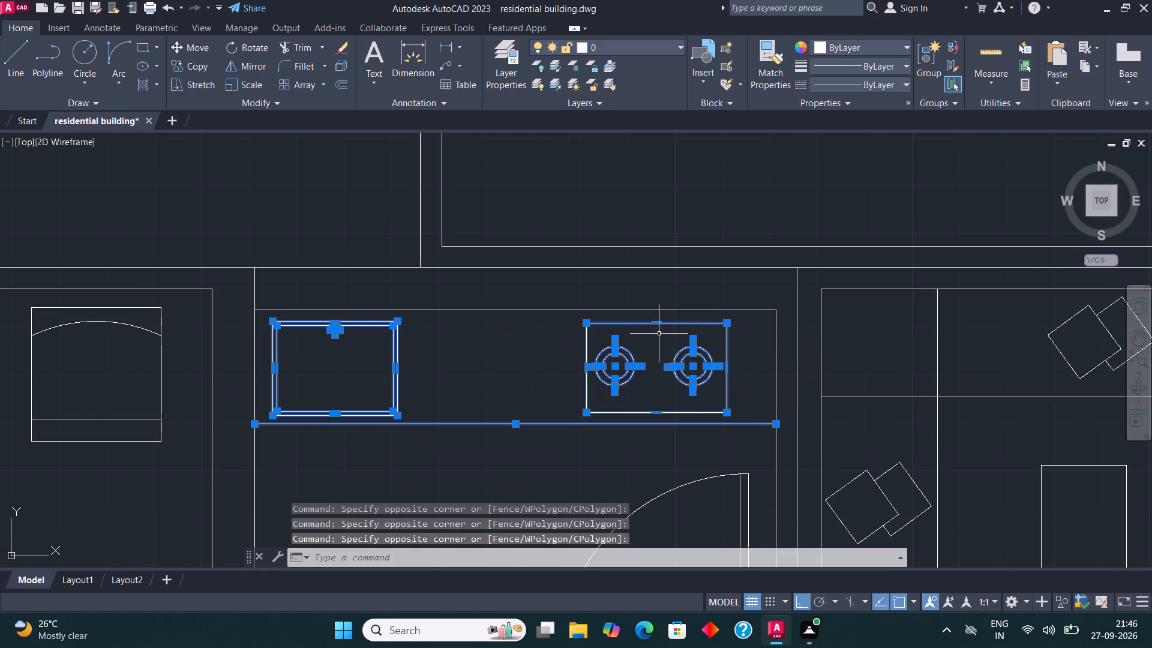
{"action": "left_click", "coordinate": [254, 68]}
{"action": "scroll", "coordinate": [303, 166], "scroll_direction": "down", "scroll_amount": 3}
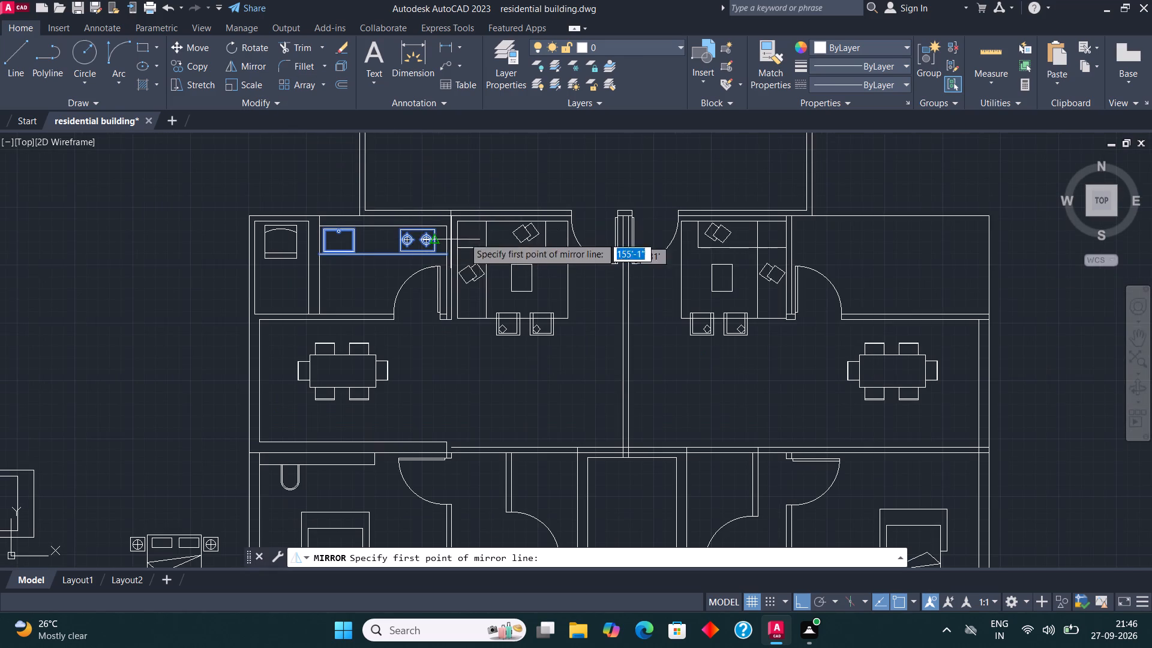
{"action": "left_click", "coordinate": [625, 256]}
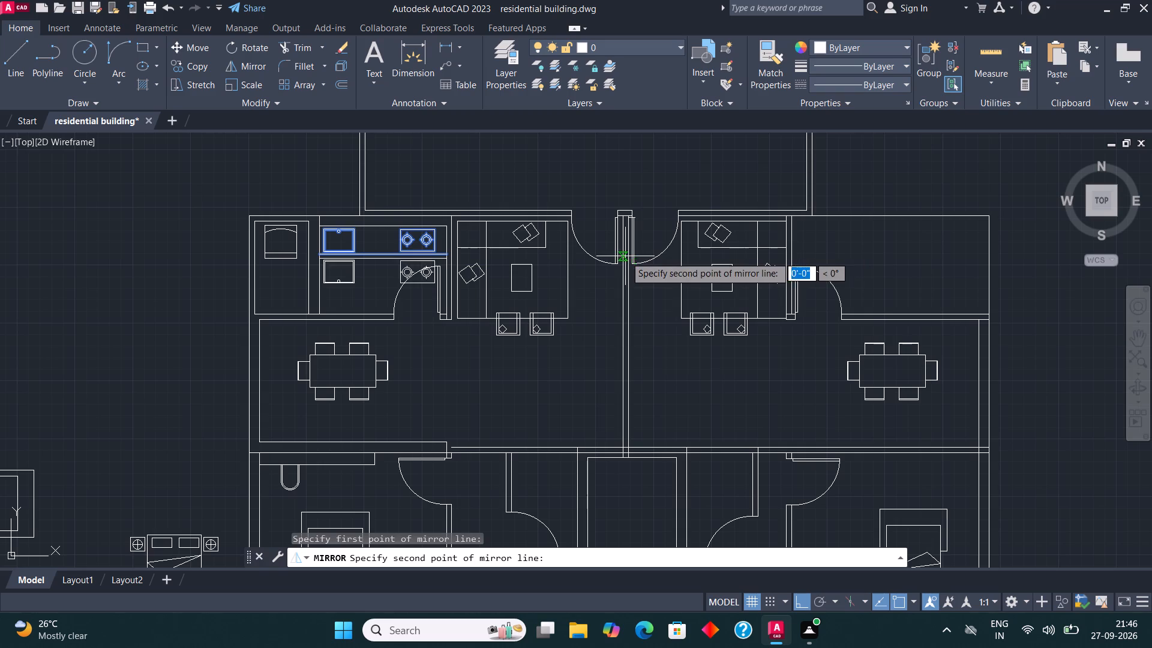
{"action": "left_click", "coordinate": [548, 345]}
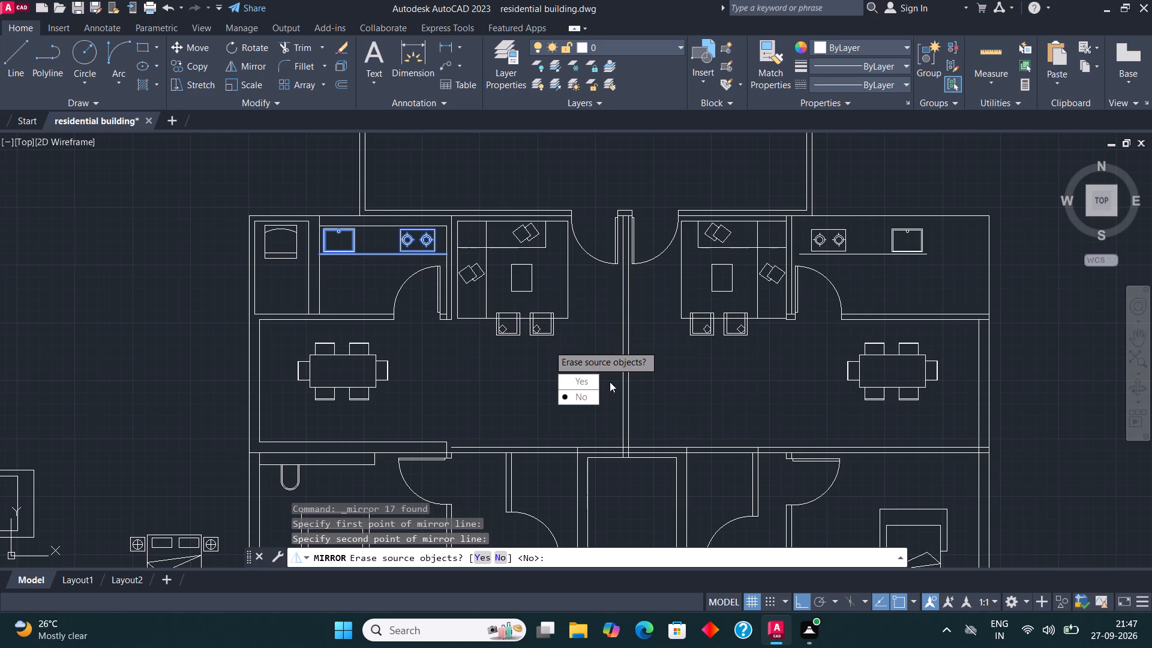
{"action": "left_click_drag", "start_coordinate": [592, 398], "coordinate": [548, 345]}
Move the mirrored counter edge, sink and stove so the counter line's end meets the kitchen side wall's face.
{"action": "scroll", "coordinate": [548, 348], "scroll_direction": "down", "scroll_amount": 1}
{"action": "scroll", "coordinate": [811, 274], "scroll_direction": "up", "scroll_amount": 2}
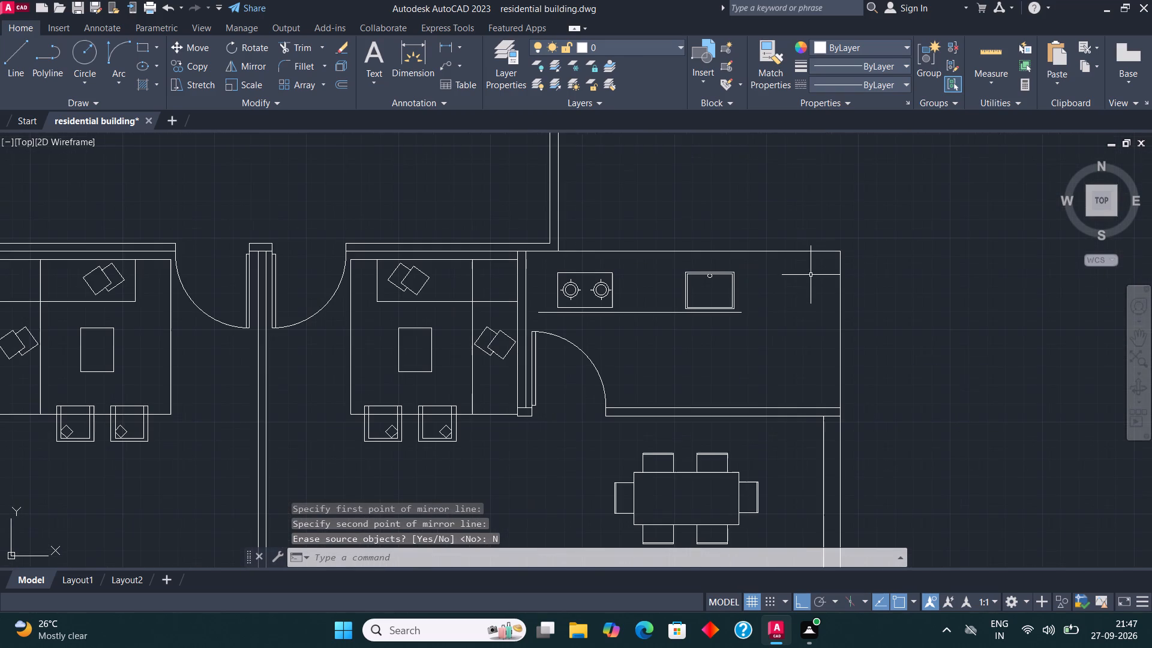
{"action": "scroll", "coordinate": [772, 317], "scroll_direction": "up", "scroll_amount": 1}
{"action": "left_click", "coordinate": [751, 334]}
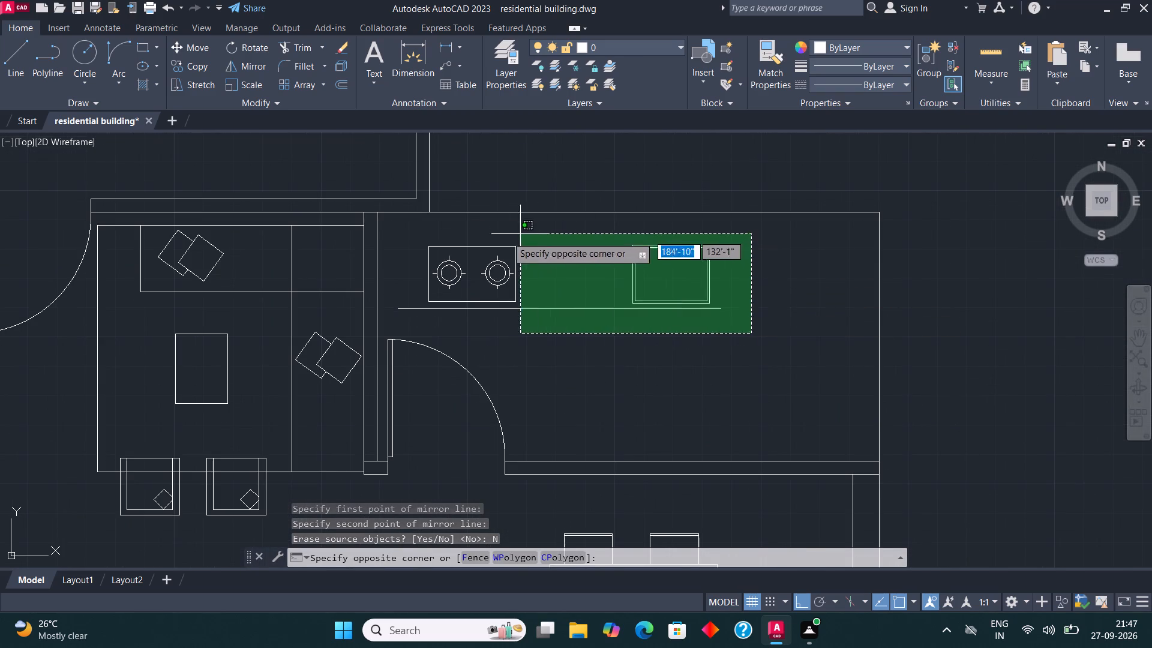
{"action": "left_click", "coordinate": [390, 231]}
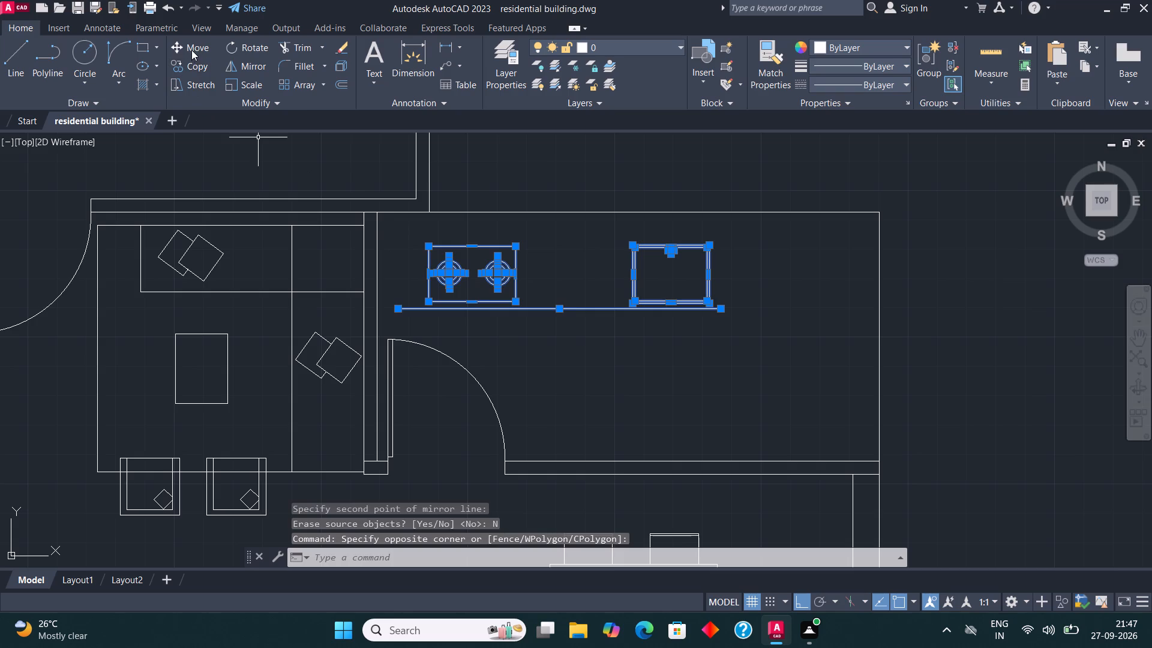
{"action": "left_click", "coordinate": [191, 50]}
{"action": "left_click", "coordinate": [399, 307]}
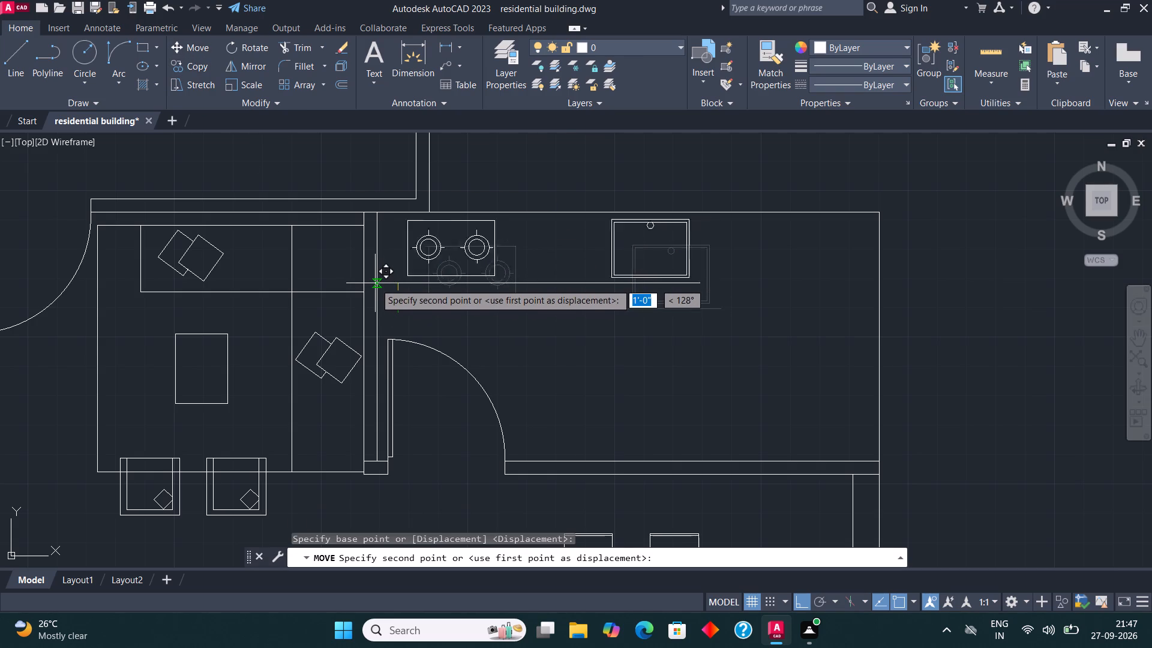
{"action": "key", "text": "F8"}
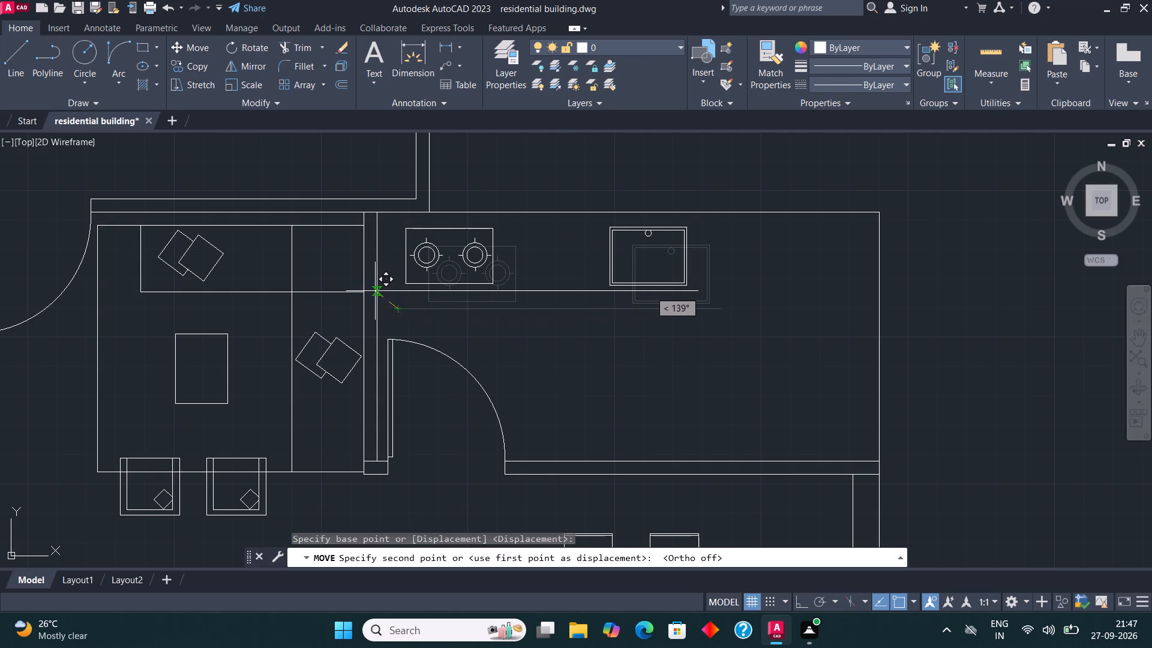
{"action": "left_click", "coordinate": [378, 289]}
Draw a 2' line down the side wall from the kitchen's upper corner, continuing horizontally past the sink as the counter edge.
{"action": "left_click", "coordinate": [12, 59]}
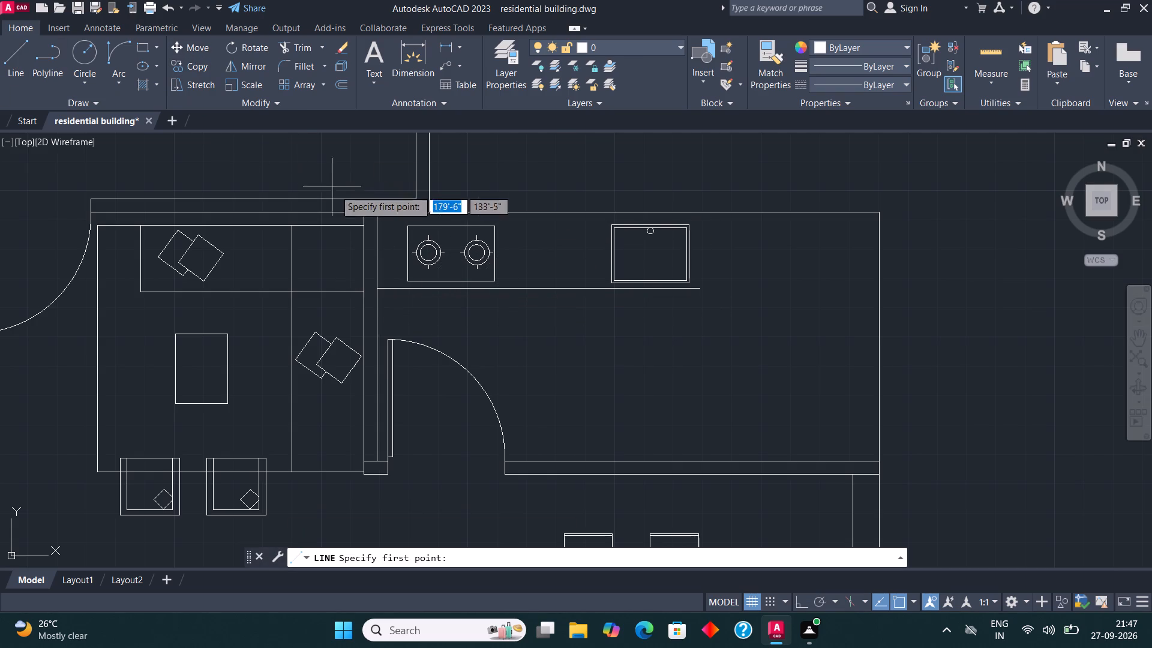
{"action": "left_click", "coordinate": [380, 210]}
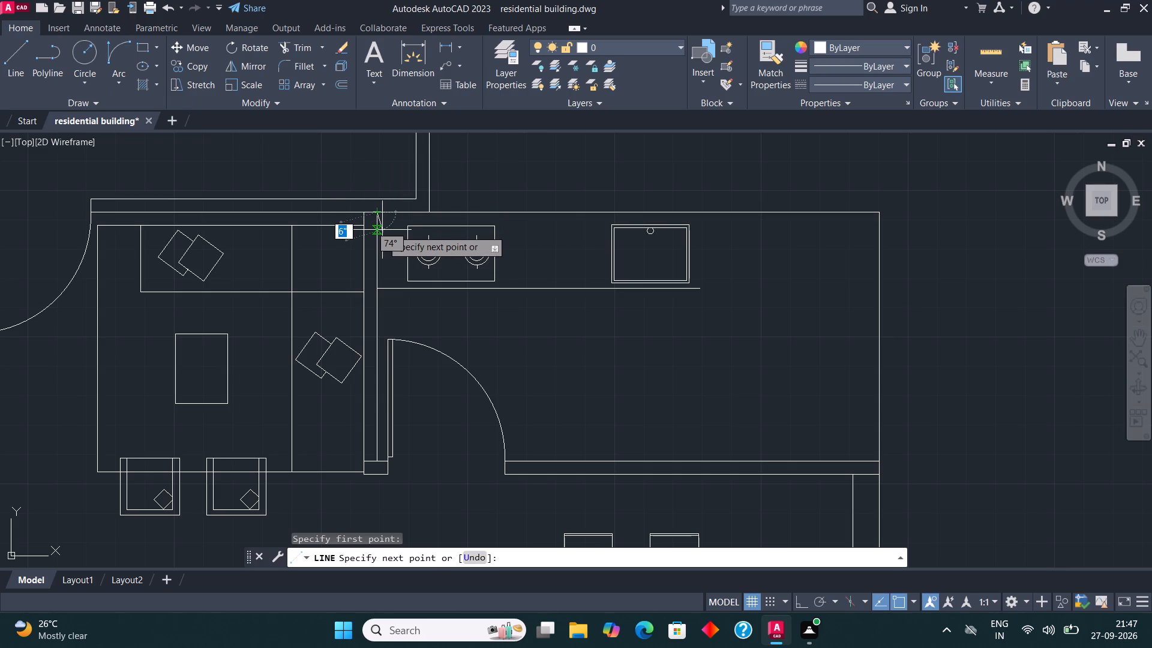
{"action": "key", "text": "F8"}
{"action": "type", "text": "2'"}
{"action": "key", "text": "Return"}
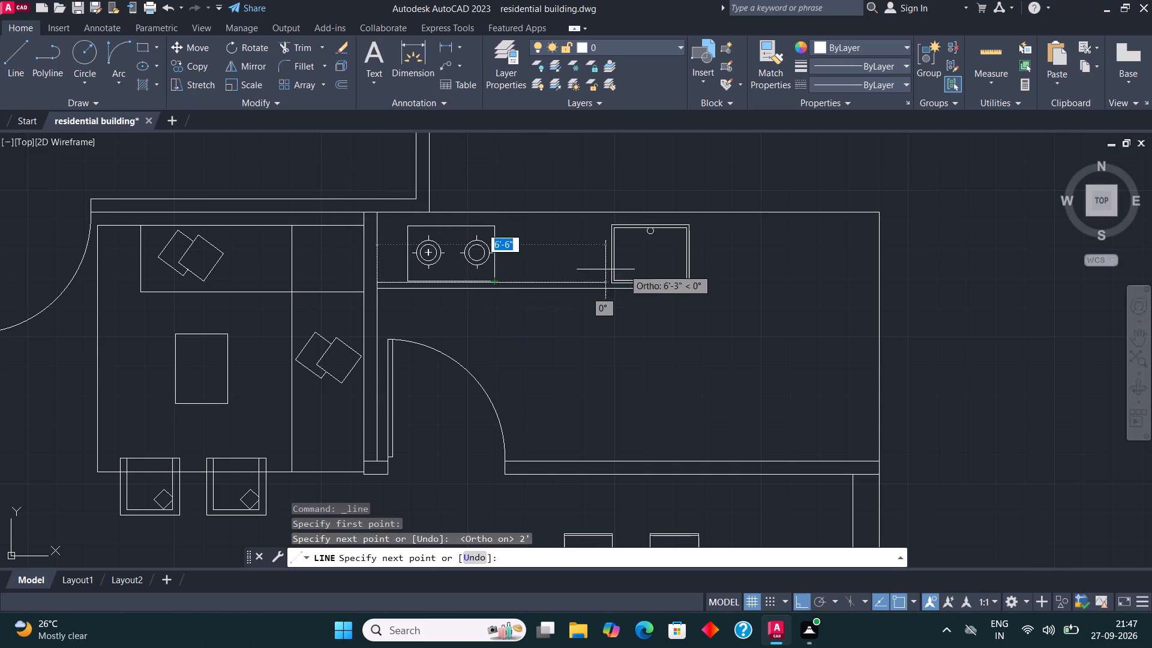
{"action": "left_click", "coordinate": [722, 264]}
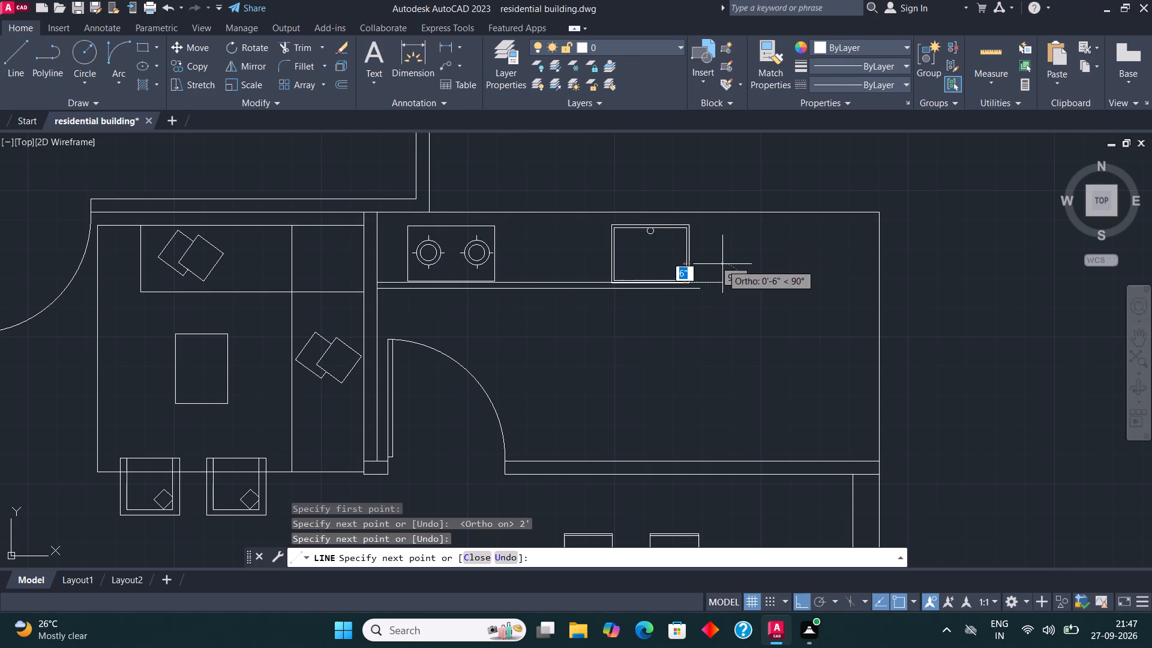
{"action": "key", "text": "Escape"}
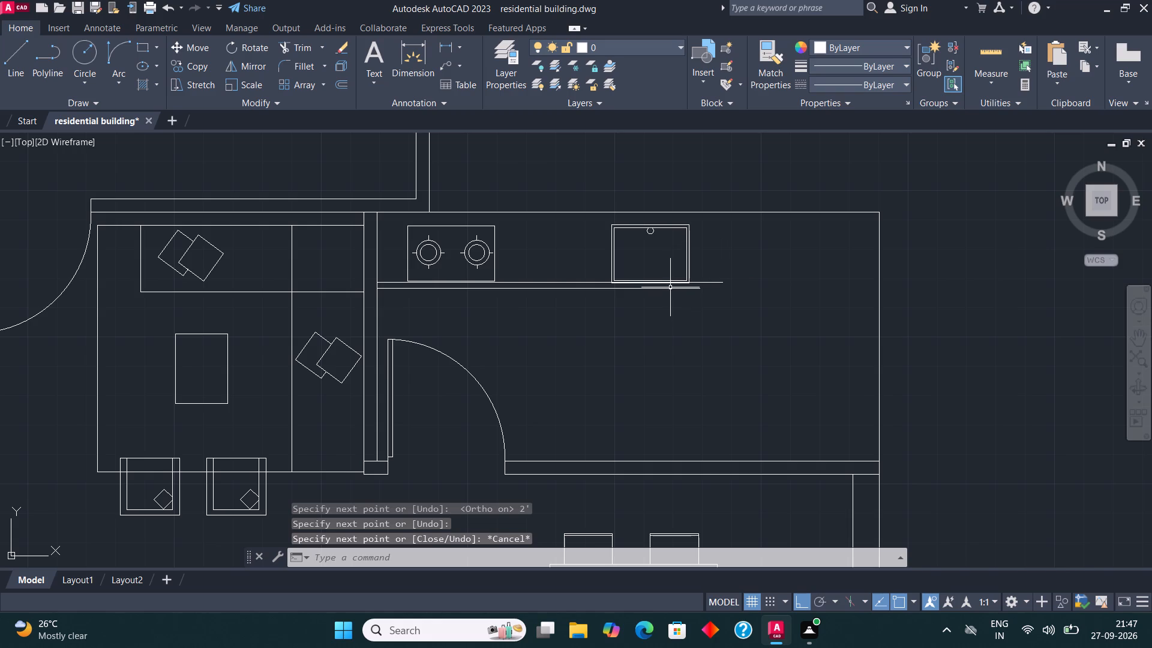
Move the mirrored stove, sink and counter line up so the counter line lies on the new 2' deep edge.
{"action": "left_click", "coordinate": [704, 266]}
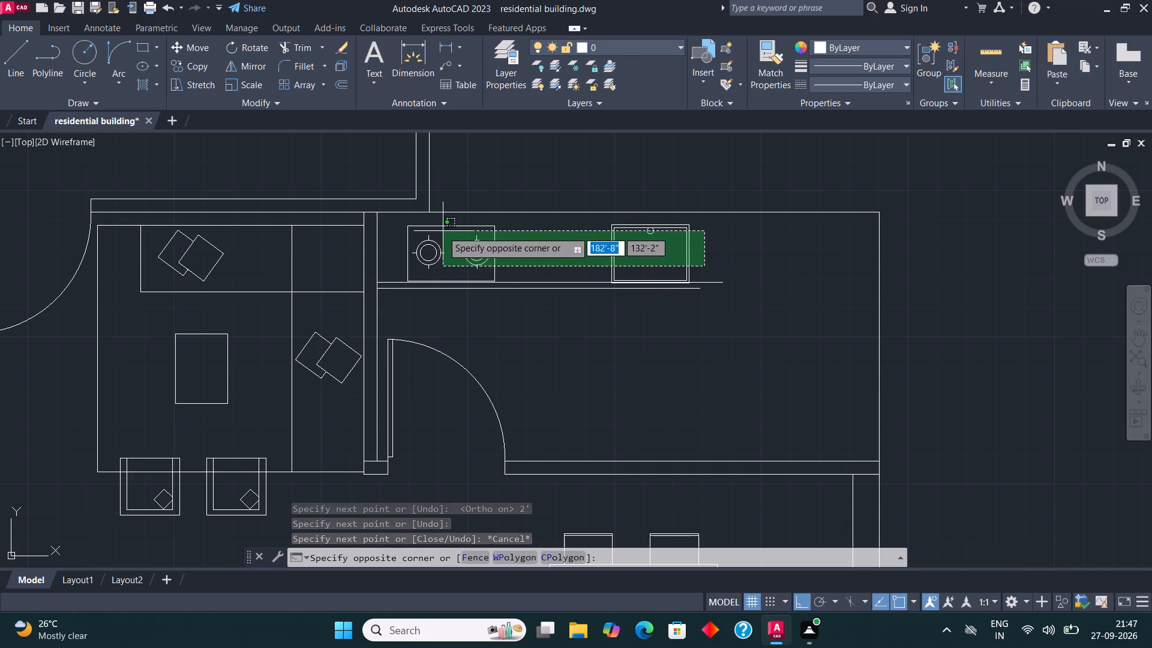
{"action": "left_click", "coordinate": [399, 223]}
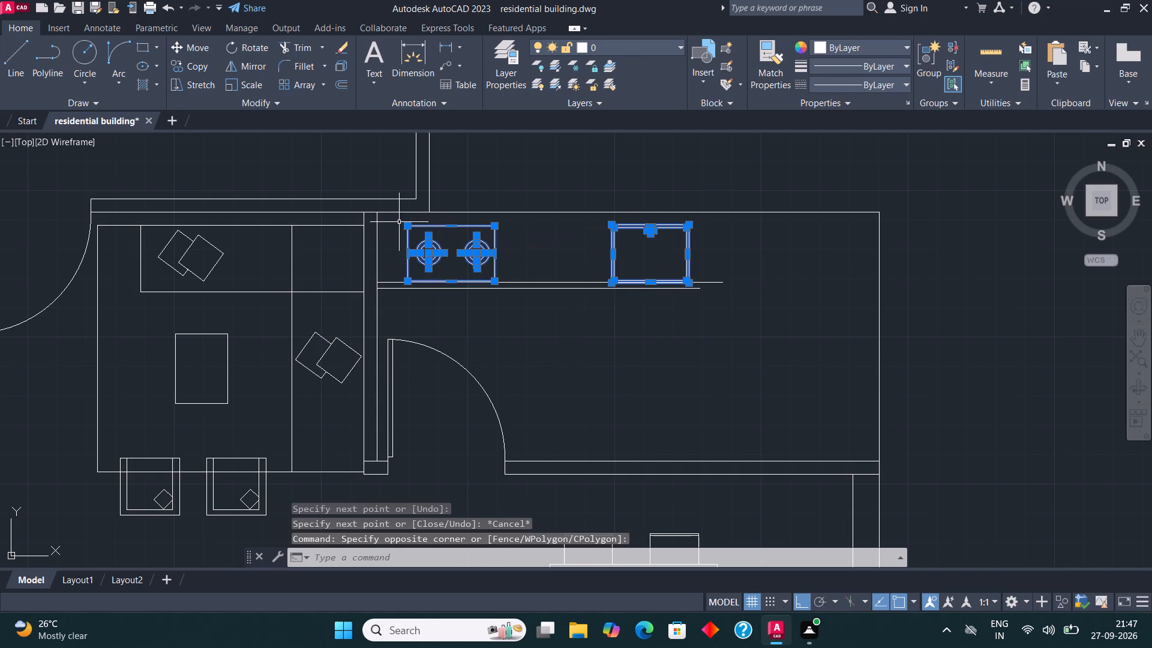
{"action": "scroll", "coordinate": [419, 260], "scroll_direction": "up", "scroll_amount": 2}
{"action": "left_click", "coordinate": [438, 332]}
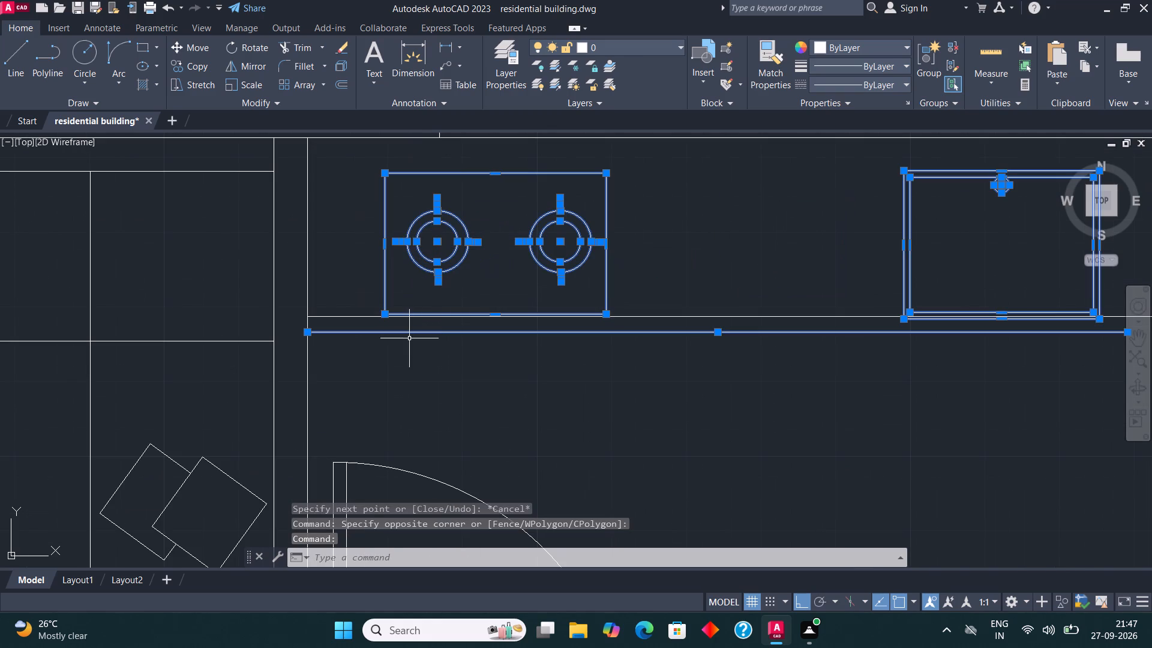
{"action": "scroll", "coordinate": [386, 307], "scroll_direction": "down", "scroll_amount": 1}
{"action": "left_click", "coordinate": [184, 49]}
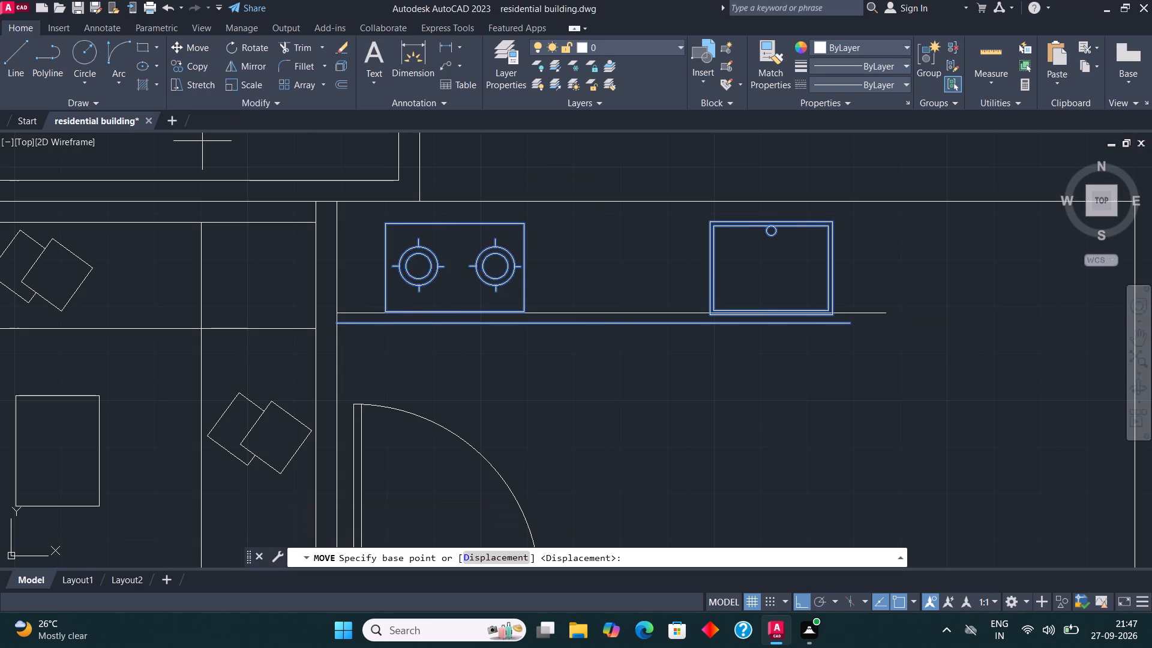
{"action": "left_click", "coordinate": [337, 324]}
{"action": "left_click", "coordinate": [334, 310]}
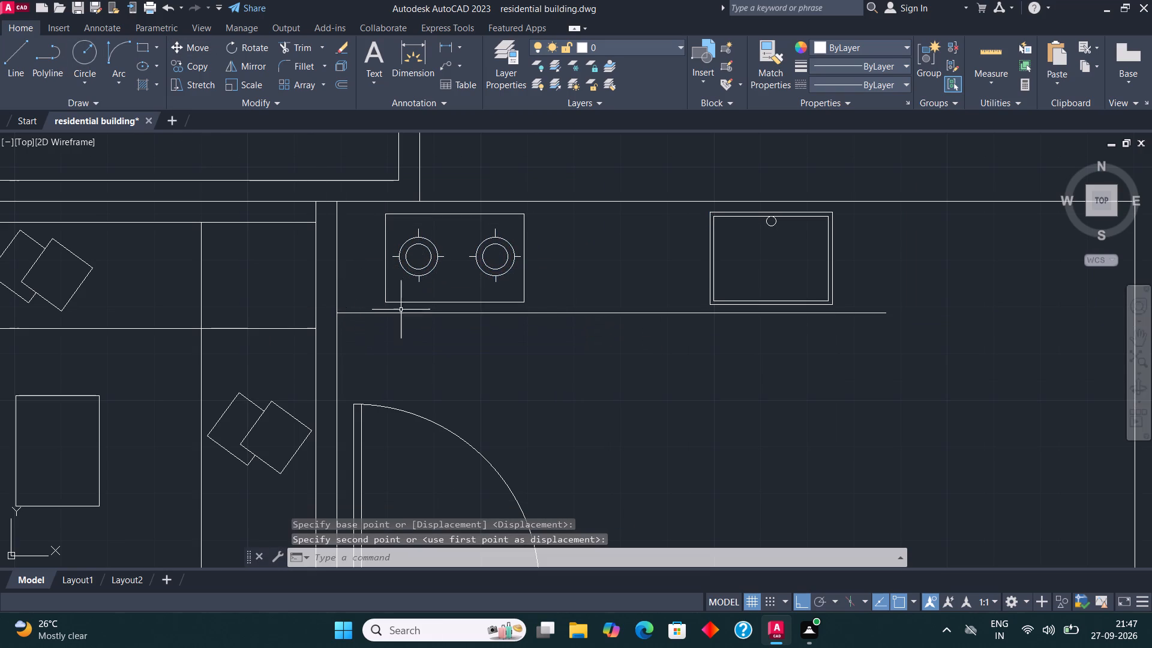
{"action": "key", "text": "Escape"}
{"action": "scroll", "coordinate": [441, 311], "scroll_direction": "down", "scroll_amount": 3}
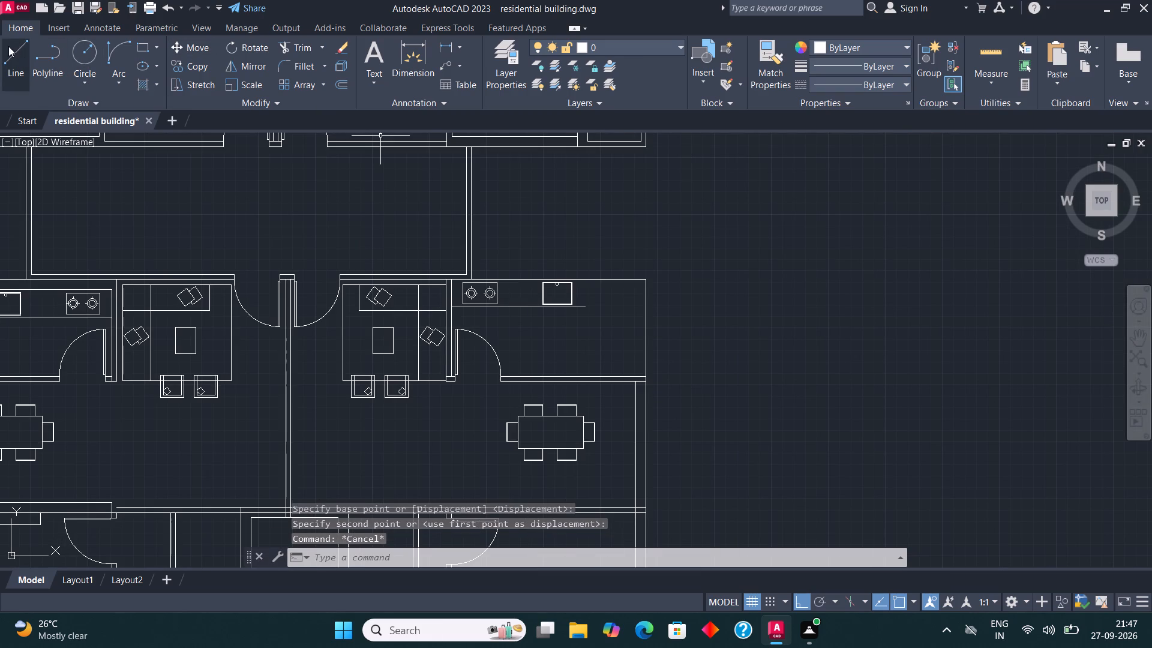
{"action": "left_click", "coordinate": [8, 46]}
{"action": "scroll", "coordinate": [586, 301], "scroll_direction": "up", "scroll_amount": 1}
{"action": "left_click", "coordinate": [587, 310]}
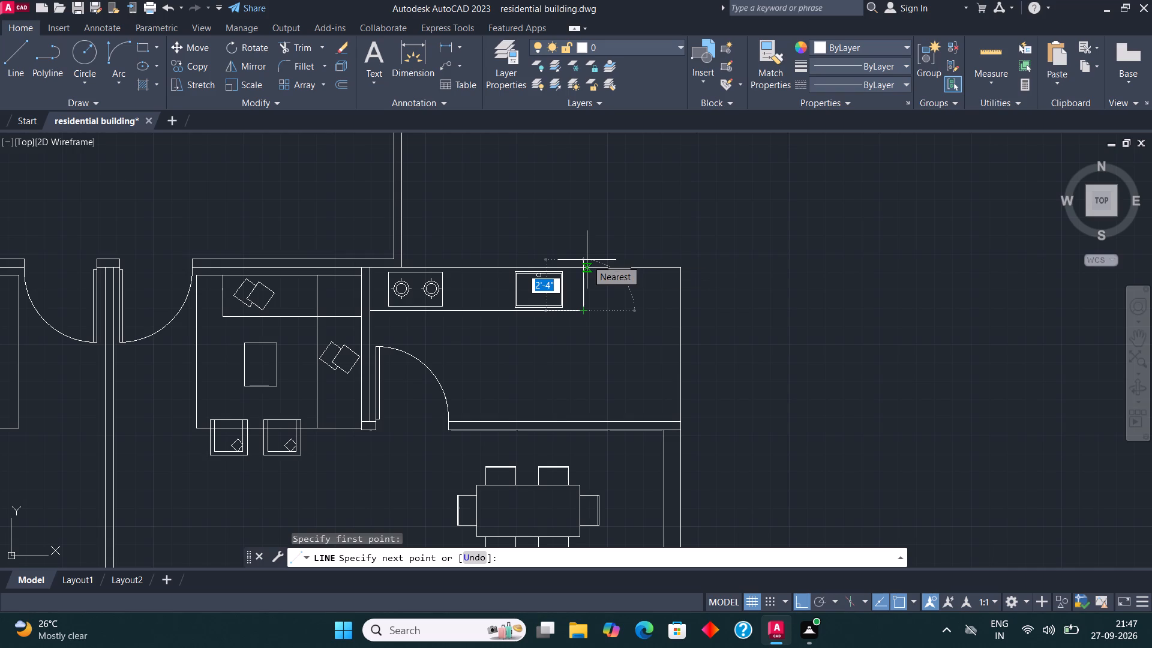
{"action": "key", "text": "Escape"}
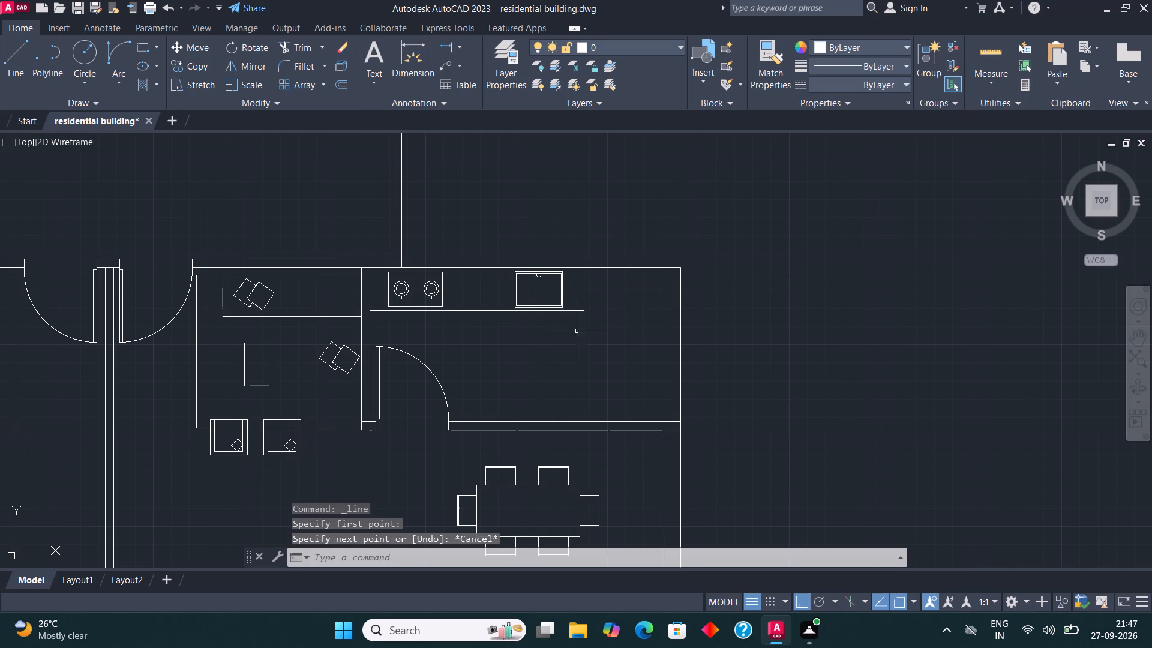
Move the right kitchen's stove, sink and counter edge about 9" down, away from the upper outer wall.
{"action": "left_click", "coordinate": [574, 335]}
{"action": "left_click", "coordinate": [380, 276]}
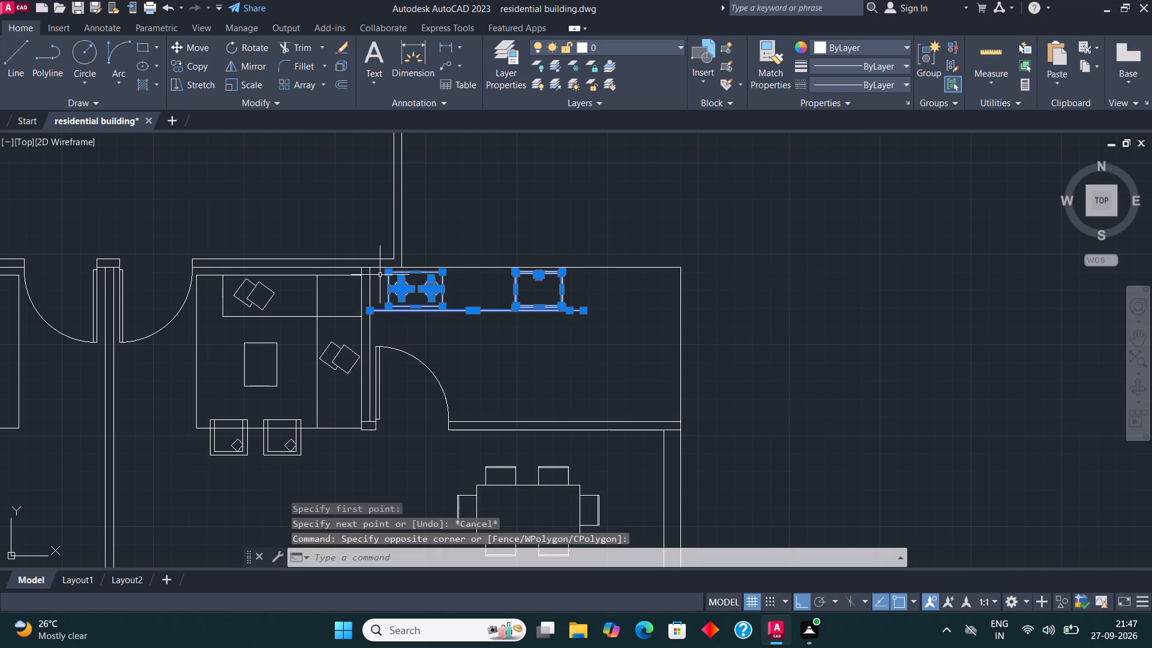
{"action": "left_click", "coordinate": [195, 47]}
{"action": "left_click", "coordinate": [456, 294]}
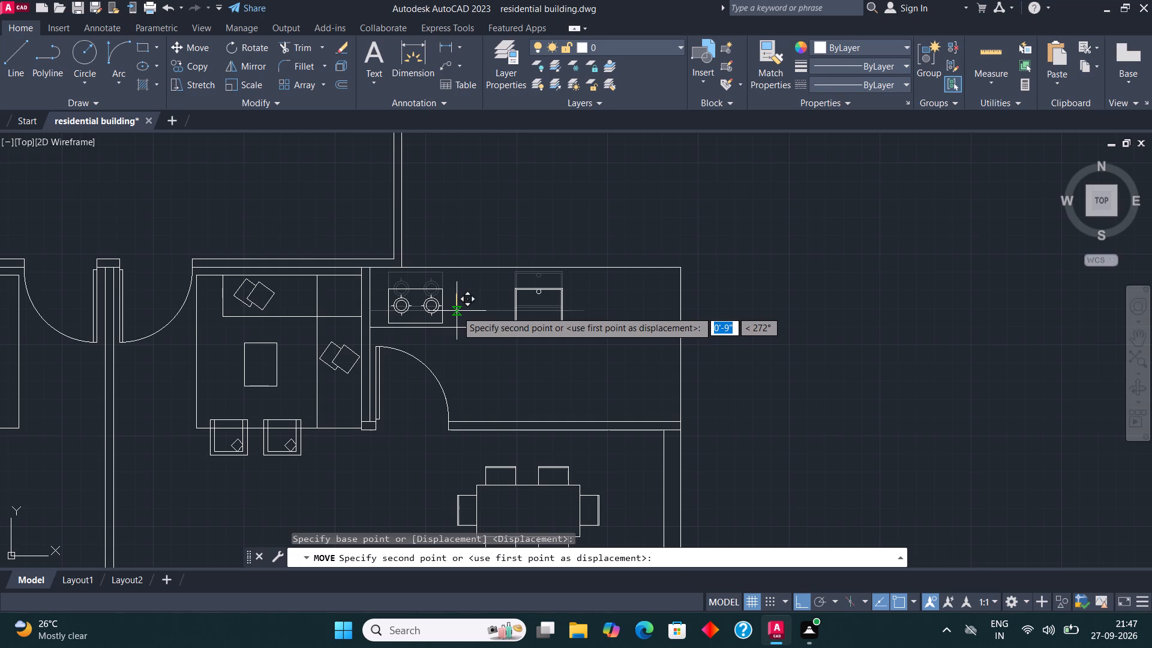
{"action": "left_click", "coordinate": [457, 311]}
{"action": "key", "text": "Escape"}
Draw the inner face line of the right kitchen's upper wall from the side wall outward, trimming the overhang at the outer wall.
{"action": "left_click", "coordinate": [15, 61]}
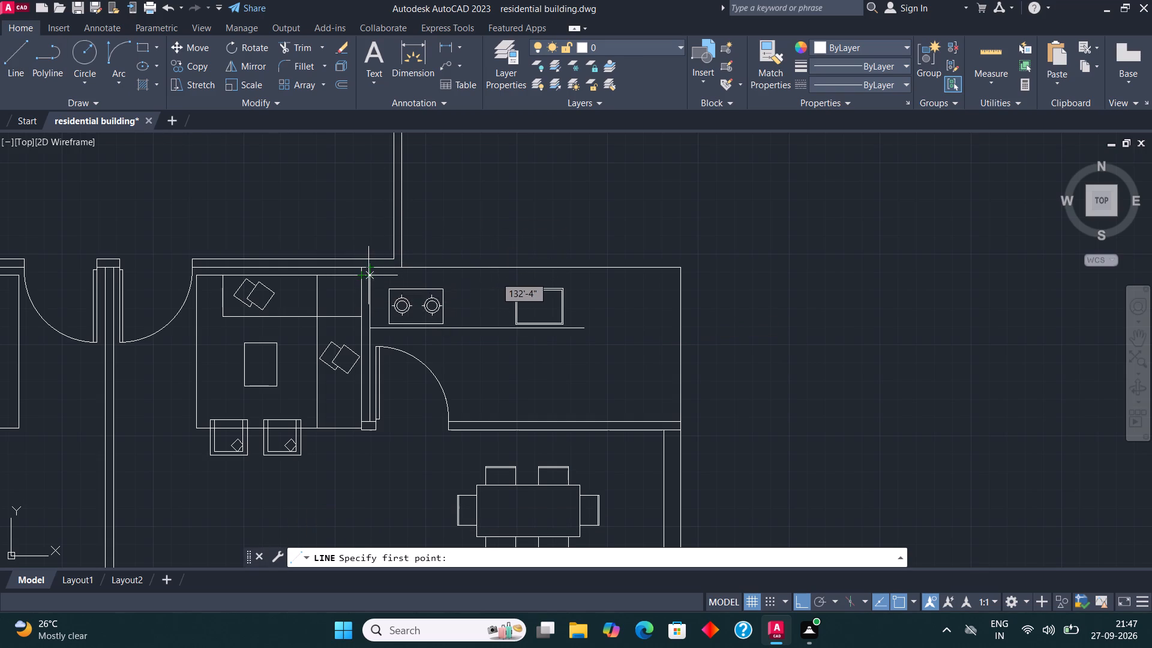
{"action": "left_click", "coordinate": [370, 276]}
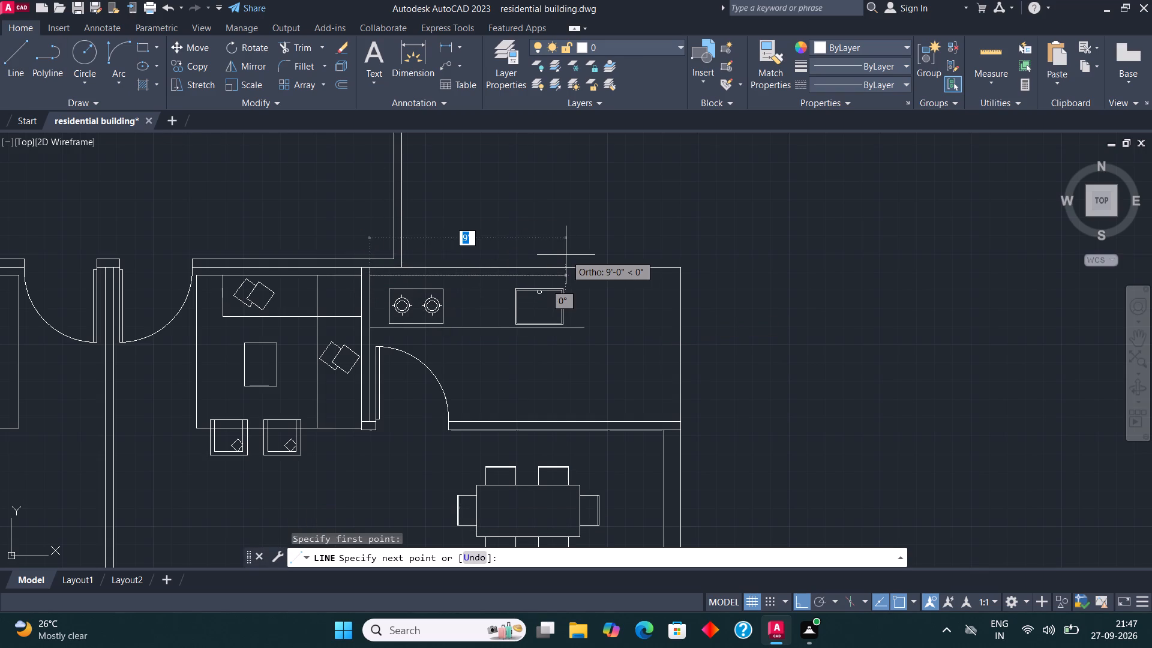
{"action": "left_click", "coordinate": [704, 245]}
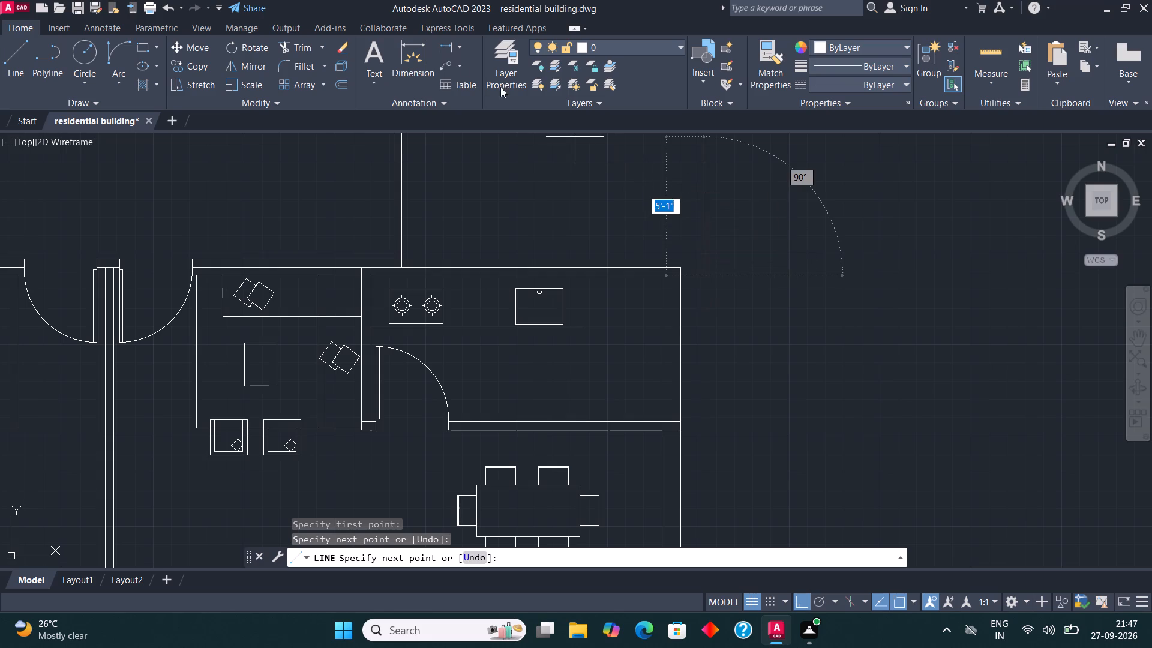
{"action": "left_click", "coordinate": [295, 42]}
{"action": "left_click", "coordinate": [696, 292]}
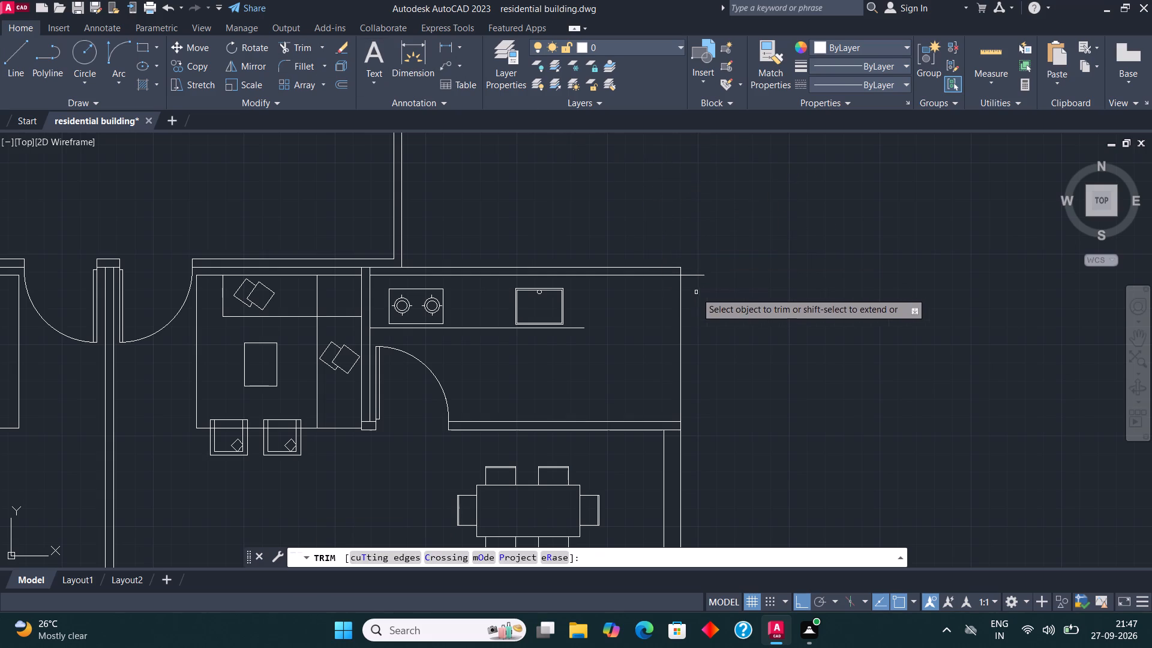
{"action": "left_click", "coordinate": [691, 216]}
{"action": "key", "text": "Escape"}
Move the right kitchen's stove, sink and counter line together slightly up toward the upper wall's inner face.
{"action": "scroll", "coordinate": [571, 317], "scroll_direction": "up", "scroll_amount": 2}
{"action": "left_click", "coordinate": [643, 367]}
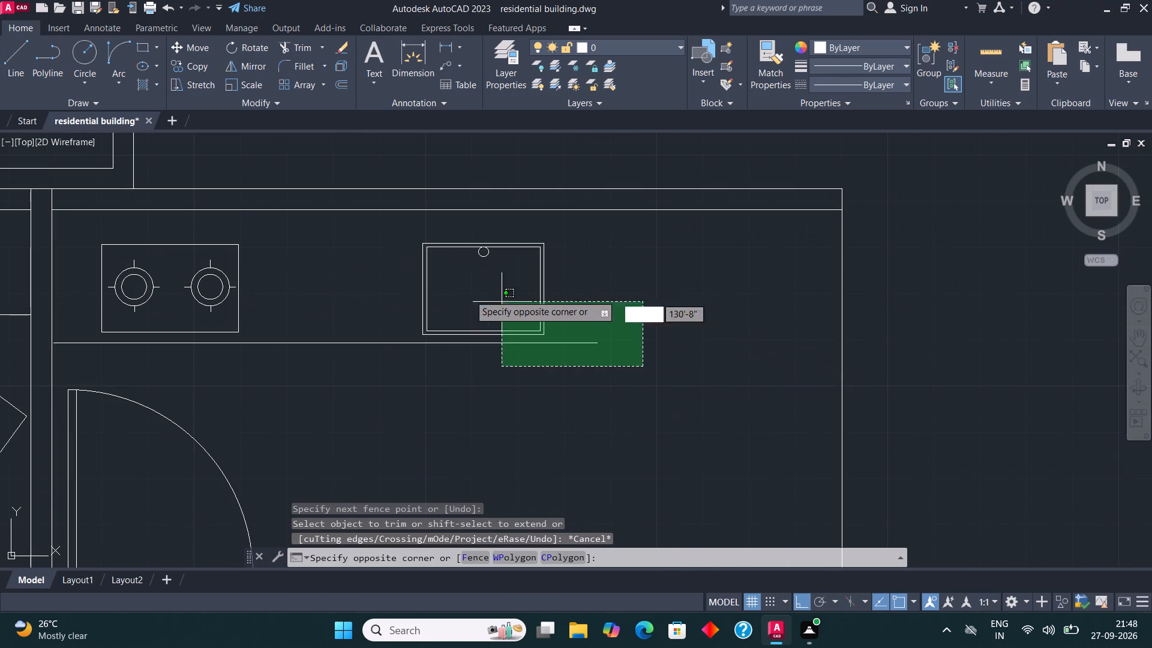
{"action": "left_click", "coordinate": [83, 244]}
{"action": "scroll", "coordinate": [484, 289], "scroll_direction": "down", "scroll_amount": 3}
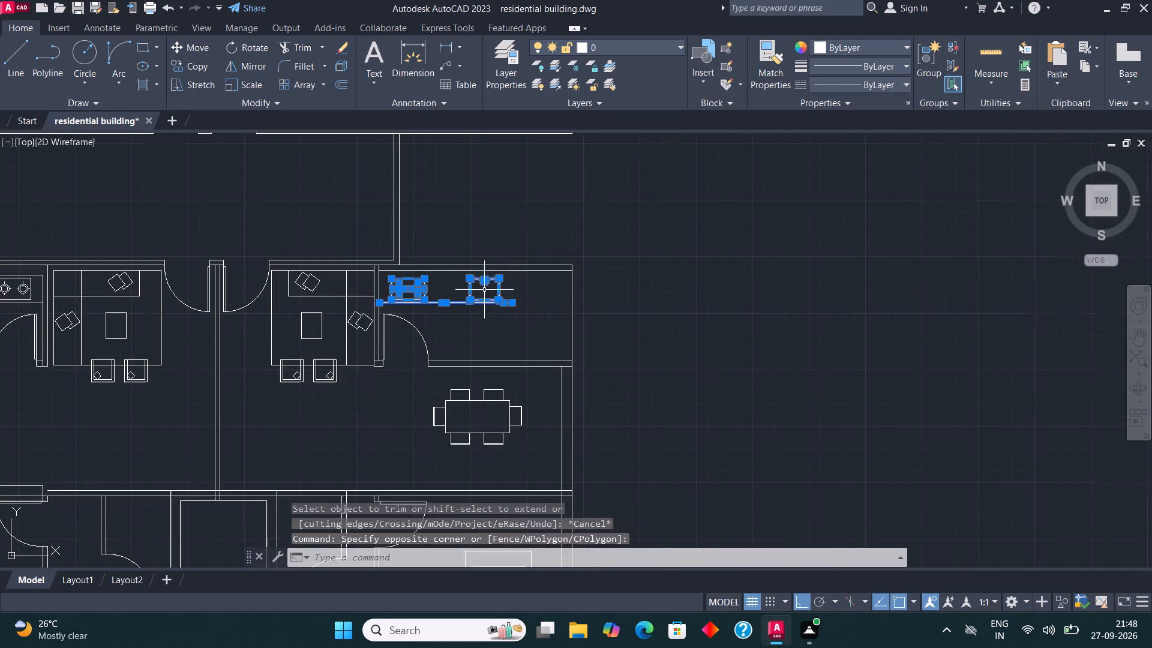
{"action": "scroll", "coordinate": [385, 286], "scroll_direction": "up", "scroll_amount": 3}
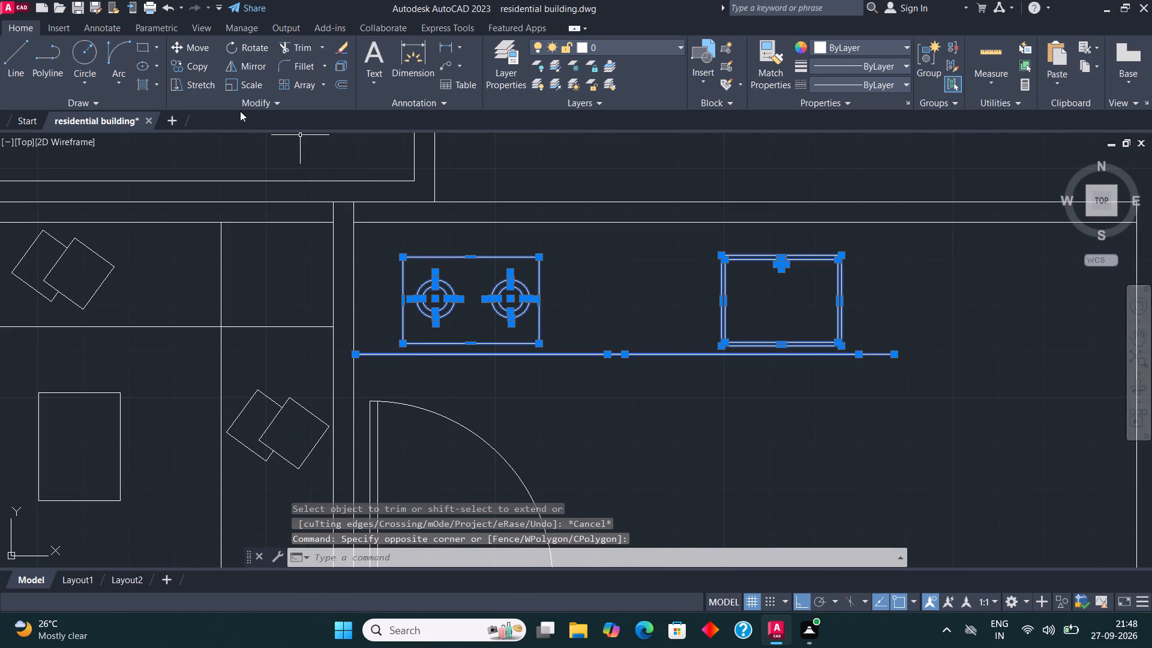
{"action": "left_click", "coordinate": [194, 50]}
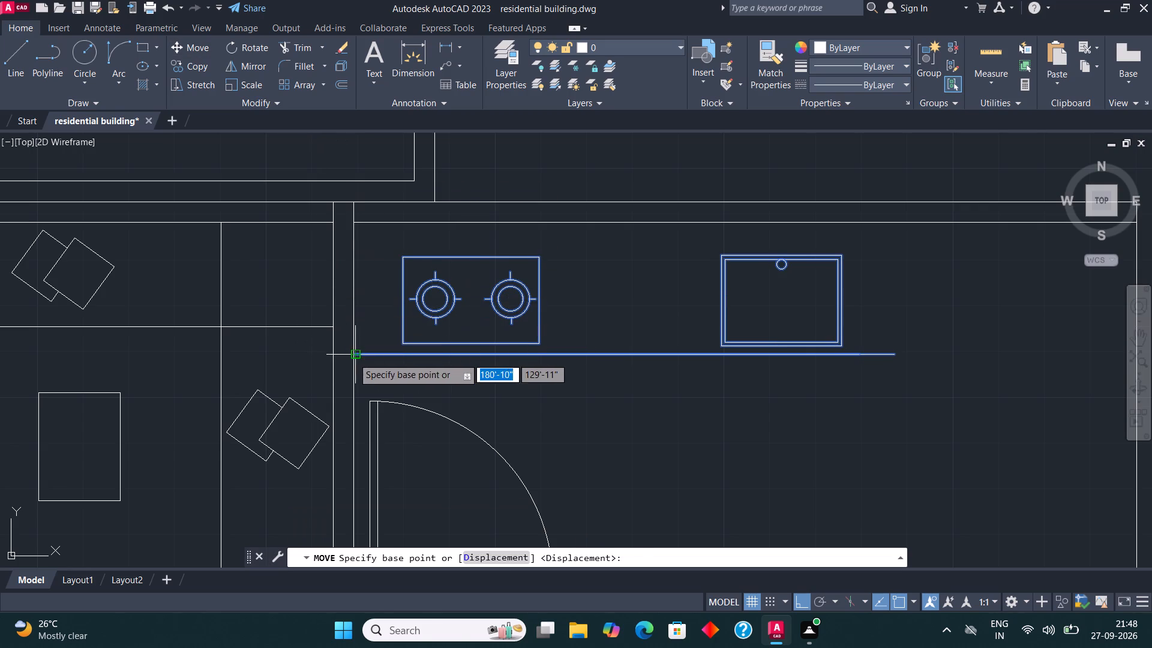
{"action": "left_click", "coordinate": [353, 358]}
{"action": "left_click", "coordinate": [357, 328]}
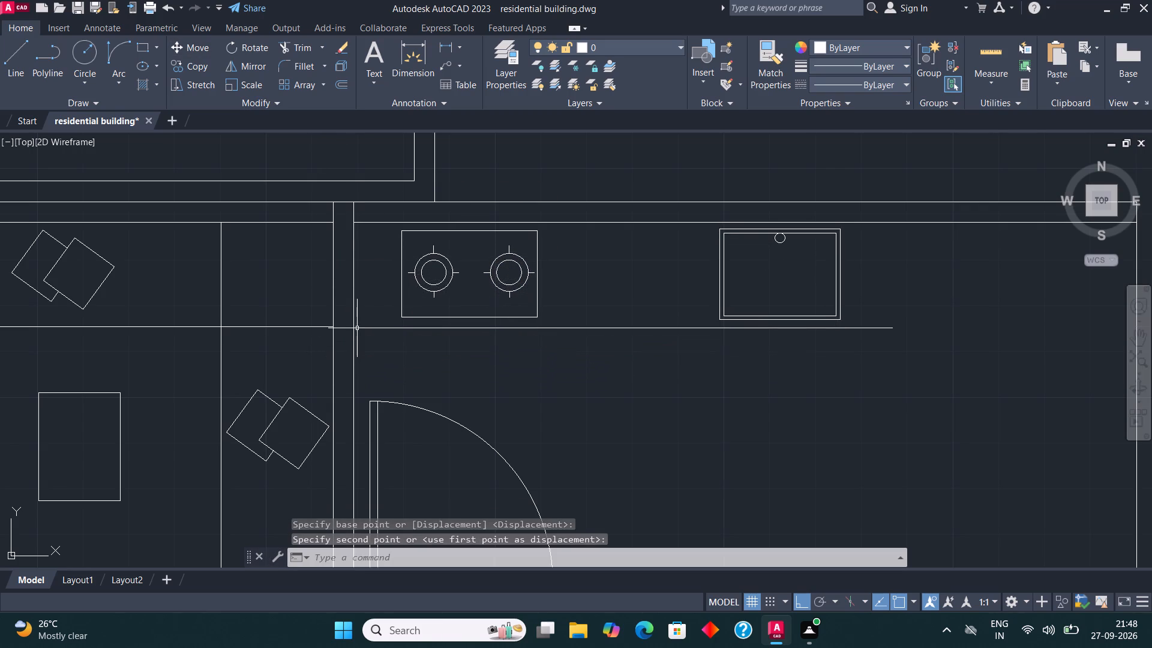
Draw a partition line from the right kitchen counter's end up to the upper wall and down to the lower wall, trimming the overhang.
{"action": "scroll", "coordinate": [380, 346], "scroll_direction": "down", "scroll_amount": 4}
{"action": "scroll", "coordinate": [476, 349], "scroll_direction": "up", "scroll_amount": 2}
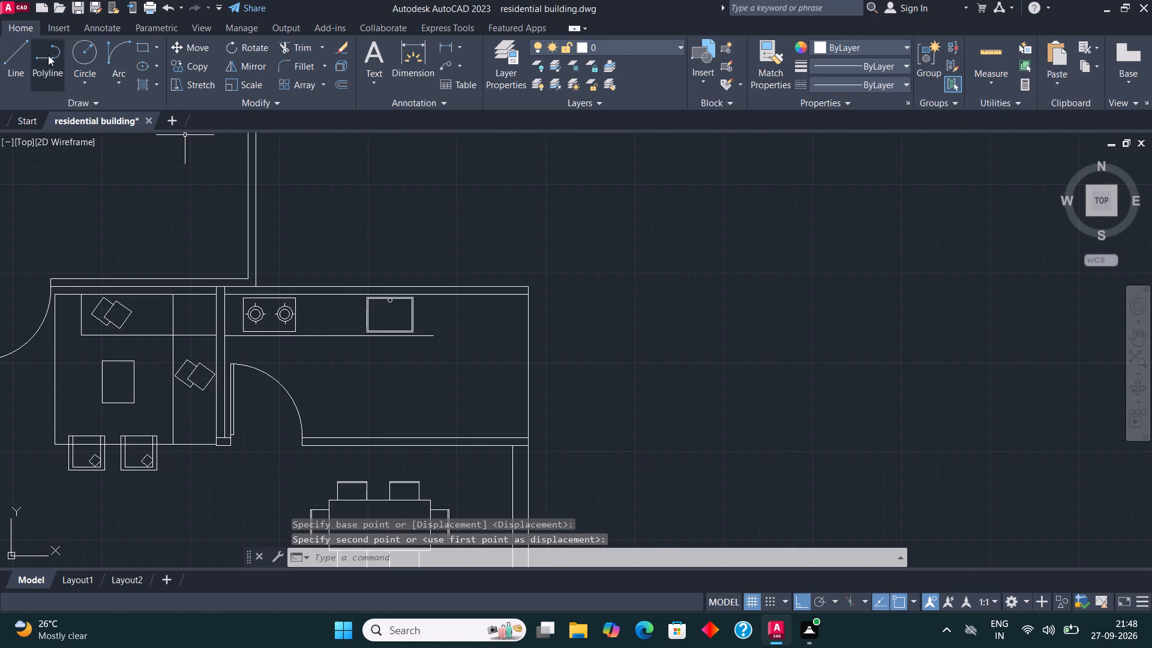
{"action": "left_click", "coordinate": [15, 52]}
{"action": "left_click", "coordinate": [433, 335]}
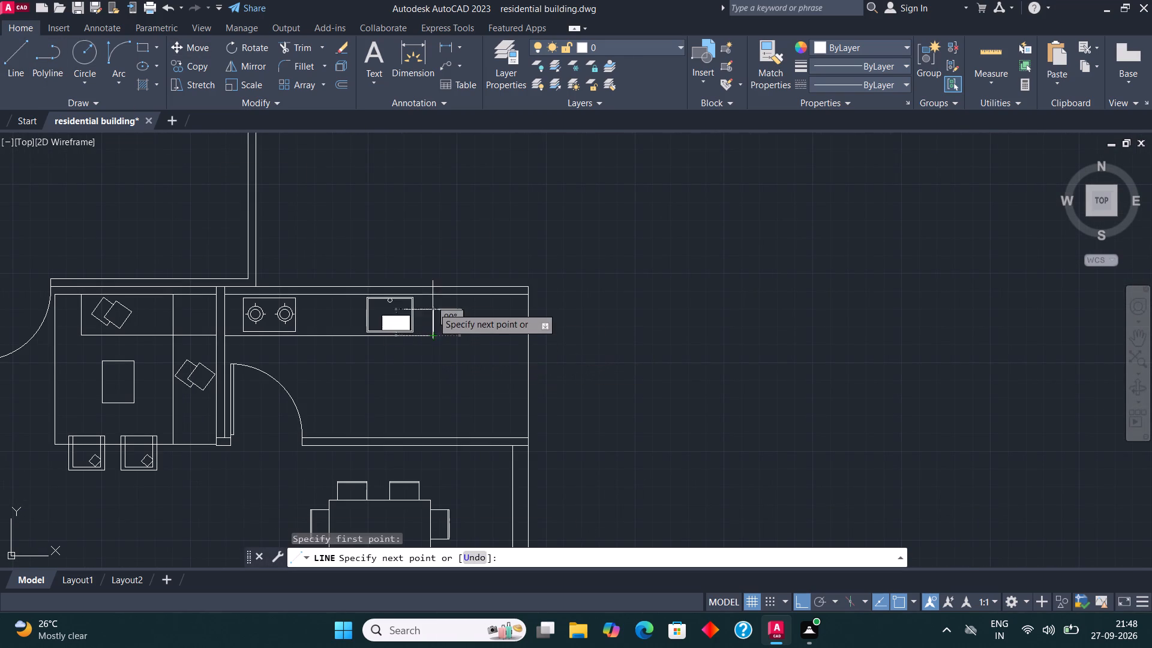
{"action": "left_click", "coordinate": [433, 292]}
{"action": "scroll", "coordinate": [435, 455], "scroll_direction": "up", "scroll_amount": 3}
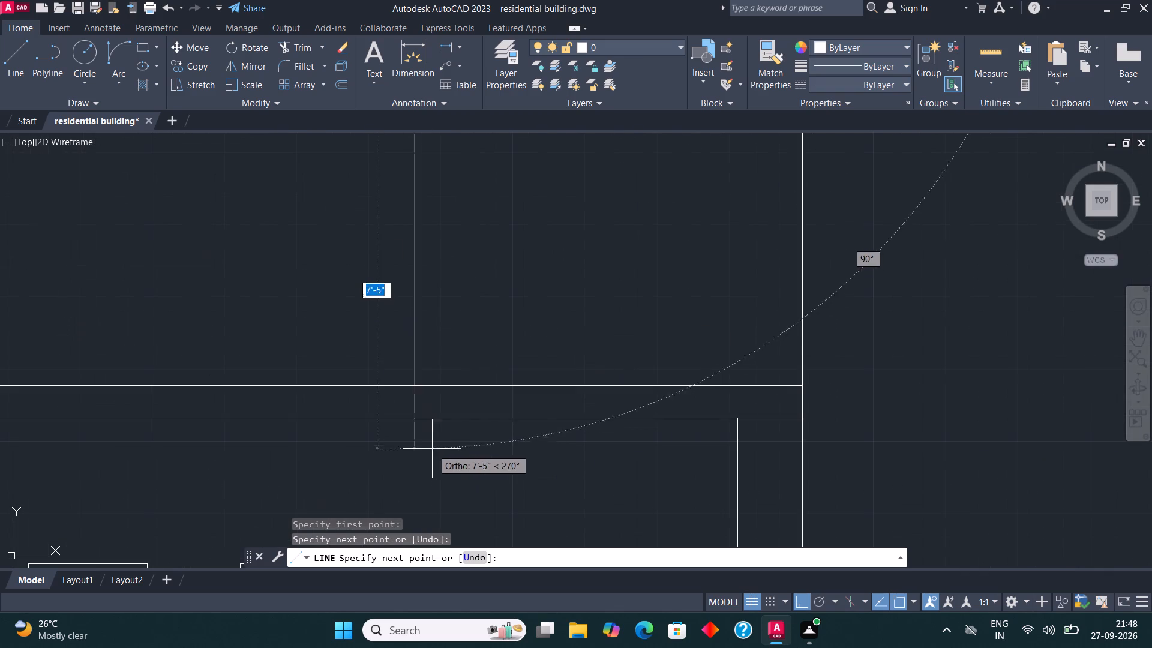
{"action": "left_click", "coordinate": [420, 410]}
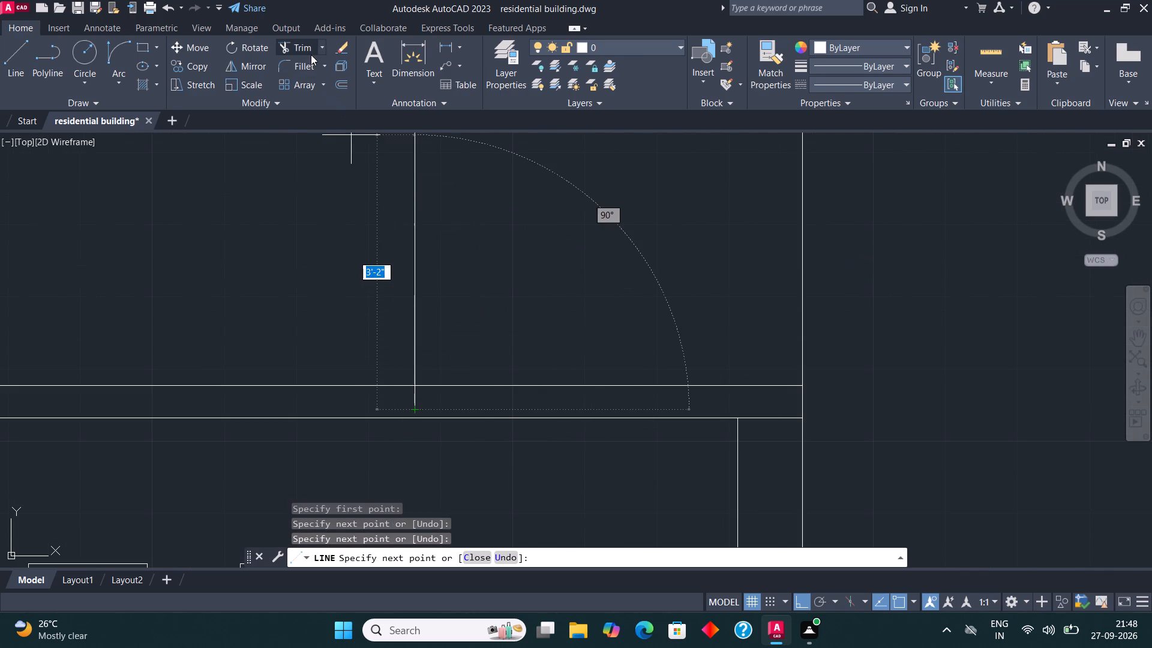
{"action": "left_click", "coordinate": [311, 55]}
{"action": "left_click", "coordinate": [416, 401]}
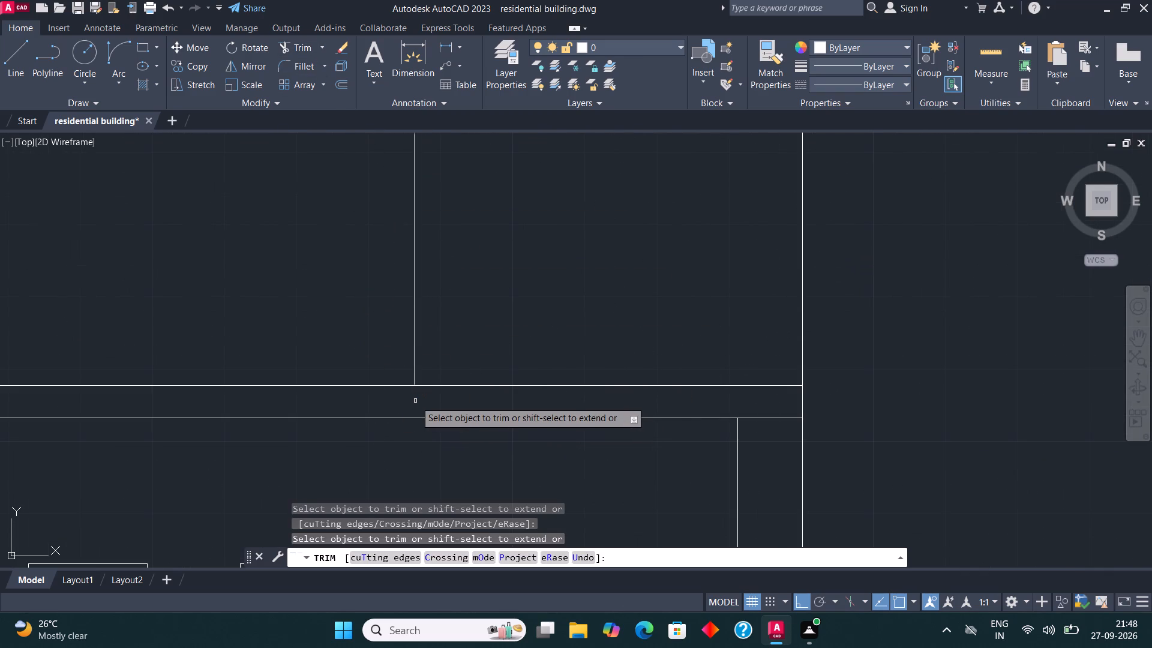
{"action": "scroll", "coordinate": [415, 401], "scroll_direction": "down", "scroll_amount": 4}
{"action": "key", "text": "Escape"}
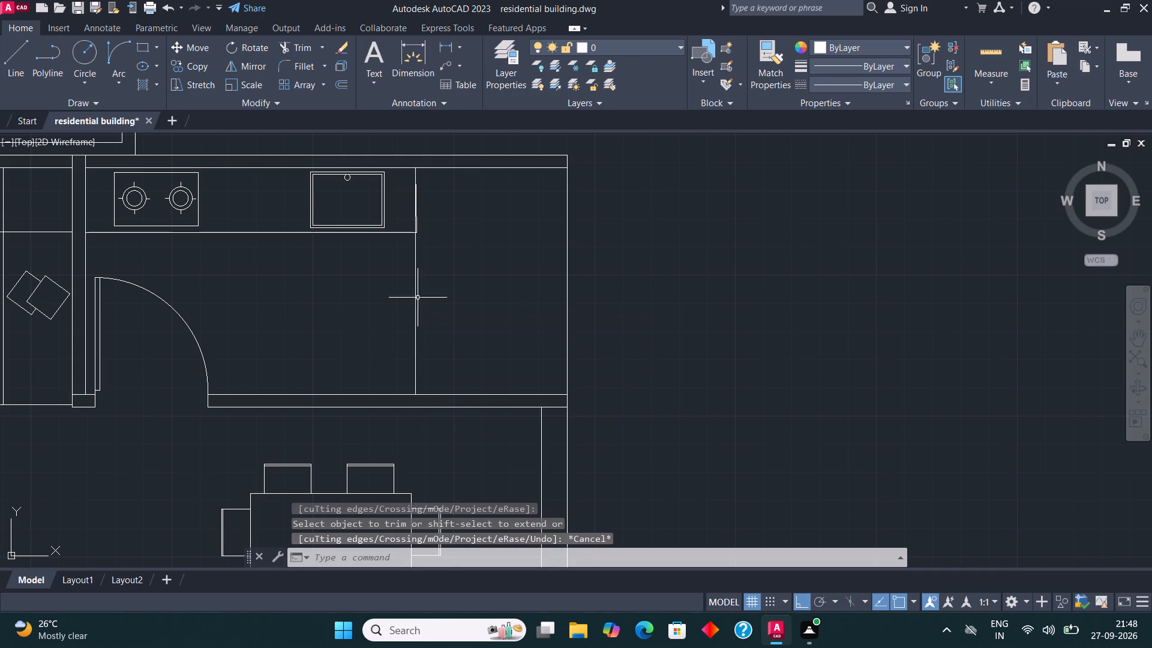
Trim the short leftover line and the counter line's end that project past the new partition line beside the sink.
{"action": "scroll", "coordinate": [422, 218], "scroll_direction": "up", "scroll_amount": 2}
{"action": "left_click", "coordinate": [305, 42]}
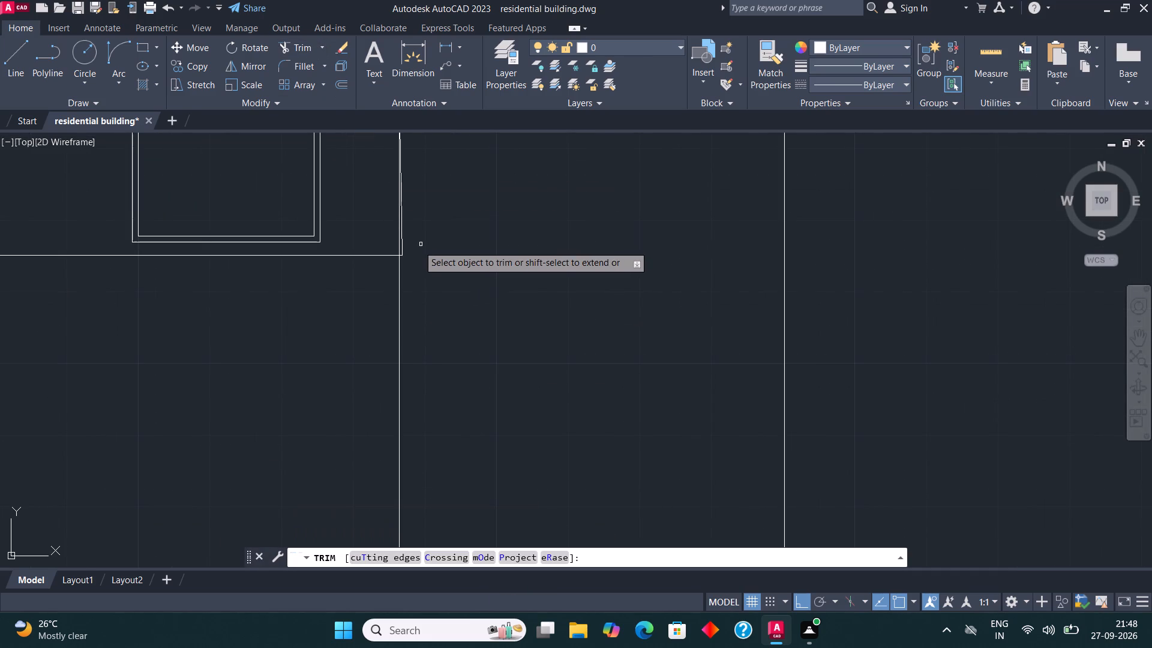
{"action": "left_click", "coordinate": [402, 243]}
{"action": "left_click", "coordinate": [403, 256]}
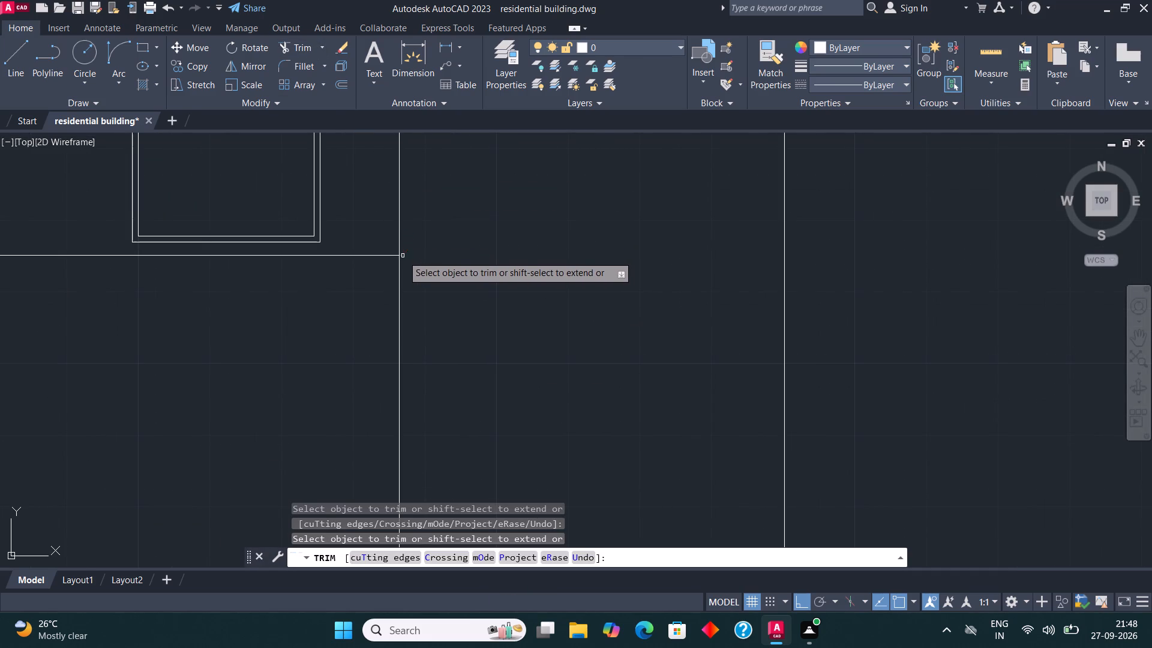
{"action": "scroll", "coordinate": [451, 283], "scroll_direction": "down", "scroll_amount": 2}
{"action": "key", "text": "Escape"}
Offset the right kitchen's new partition line 4.5" toward the outer wall to give the partition its thickness.
{"action": "left_click", "coordinate": [433, 322]}
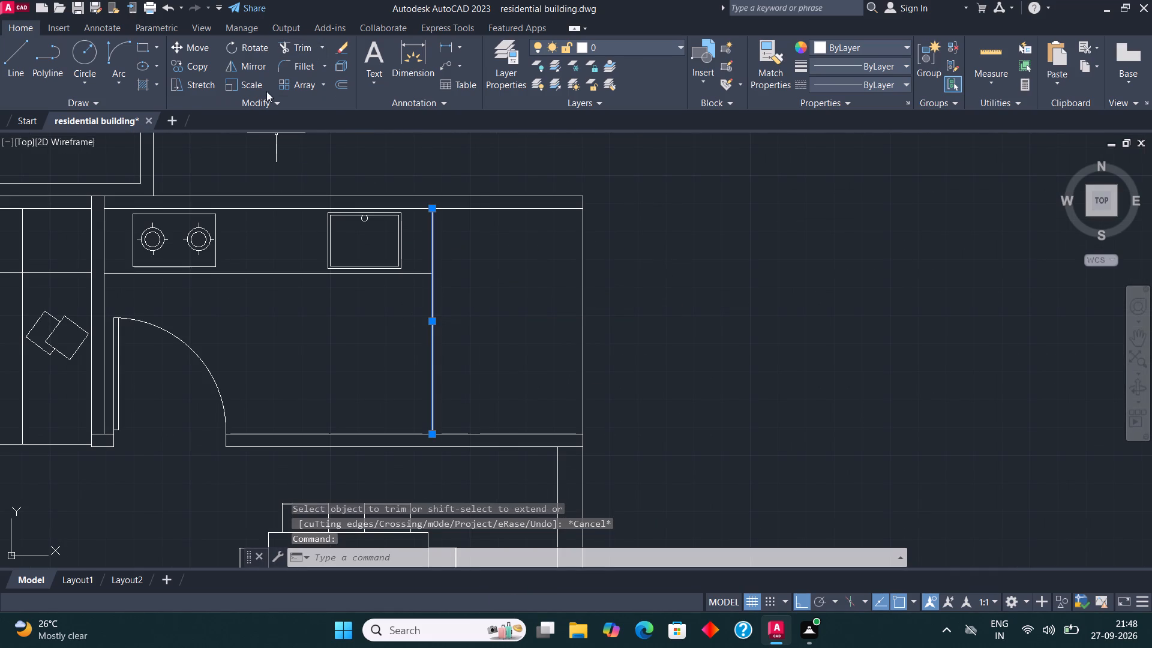
{"action": "left_click", "coordinate": [337, 84]}
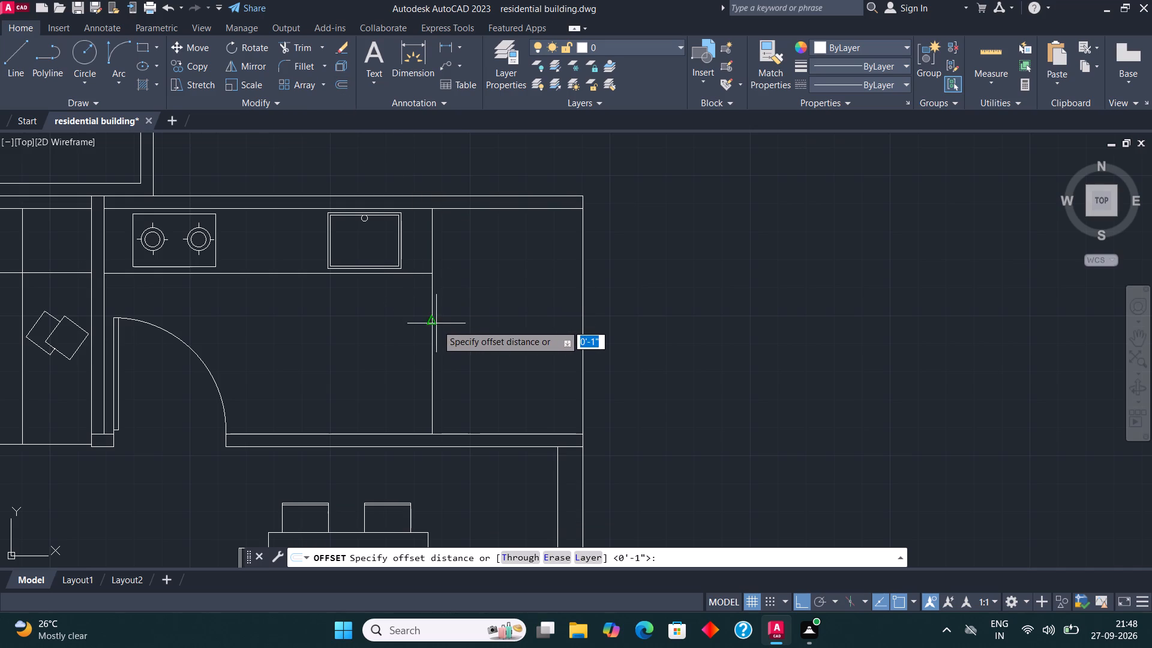
{"action": "left_click", "coordinate": [434, 324]}
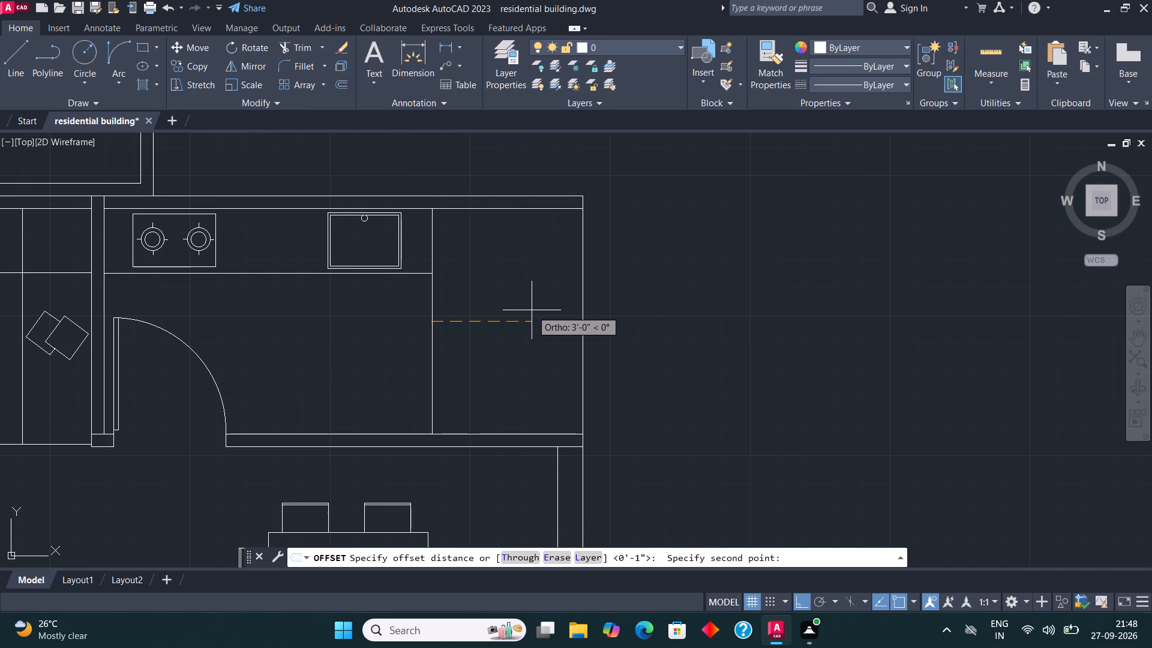
{"action": "type", "text": "4.5\""}
{"action": "key", "text": "Return"}
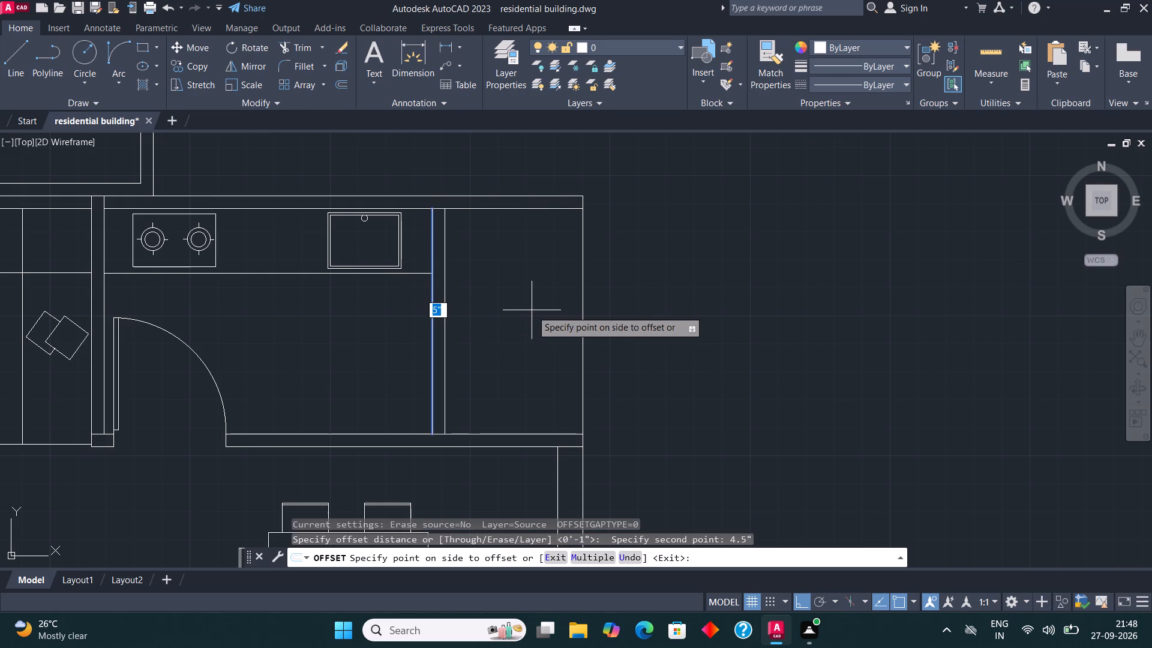
{"action": "left_click", "coordinate": [532, 310]}
{"action": "key", "text": "Escape"}
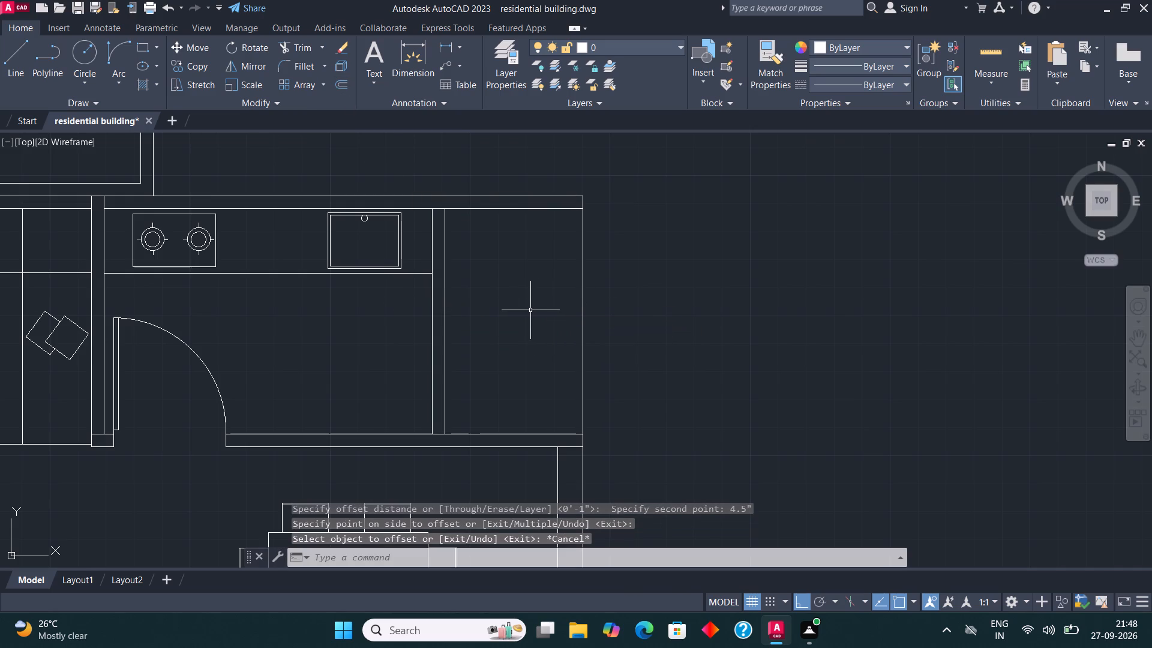
Copy the door beside the left unit's central shaft onto the new partition of the right kitchen, with Ortho off.
{"action": "scroll", "coordinate": [532, 310], "scroll_direction": "down", "scroll_amount": 1}
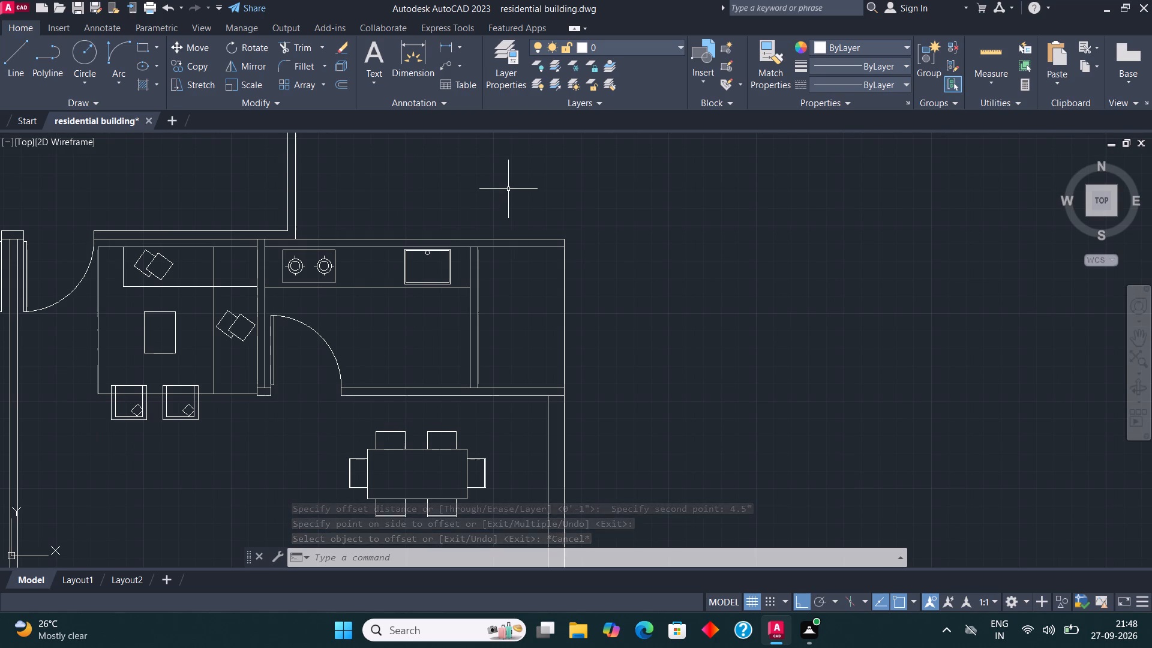
{"action": "scroll", "coordinate": [516, 199], "scroll_direction": "down", "scroll_amount": 5}
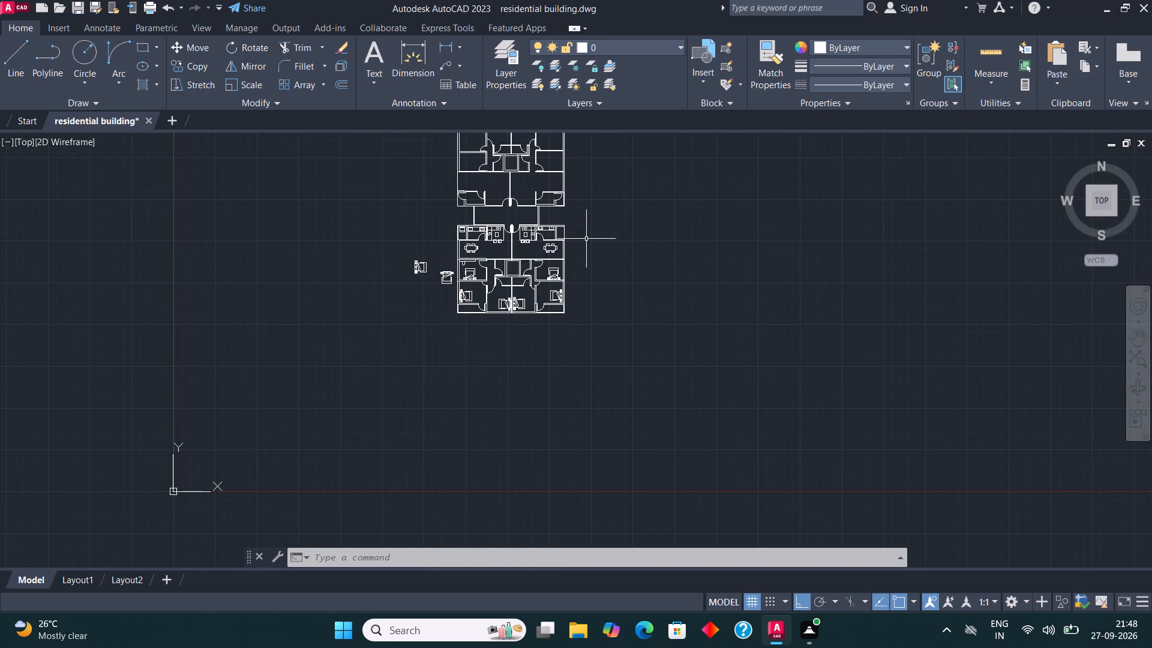
{"action": "scroll", "coordinate": [460, 313], "scroll_direction": "down", "scroll_amount": 1}
{"action": "scroll", "coordinate": [489, 267], "scroll_direction": "up", "scroll_amount": 4}
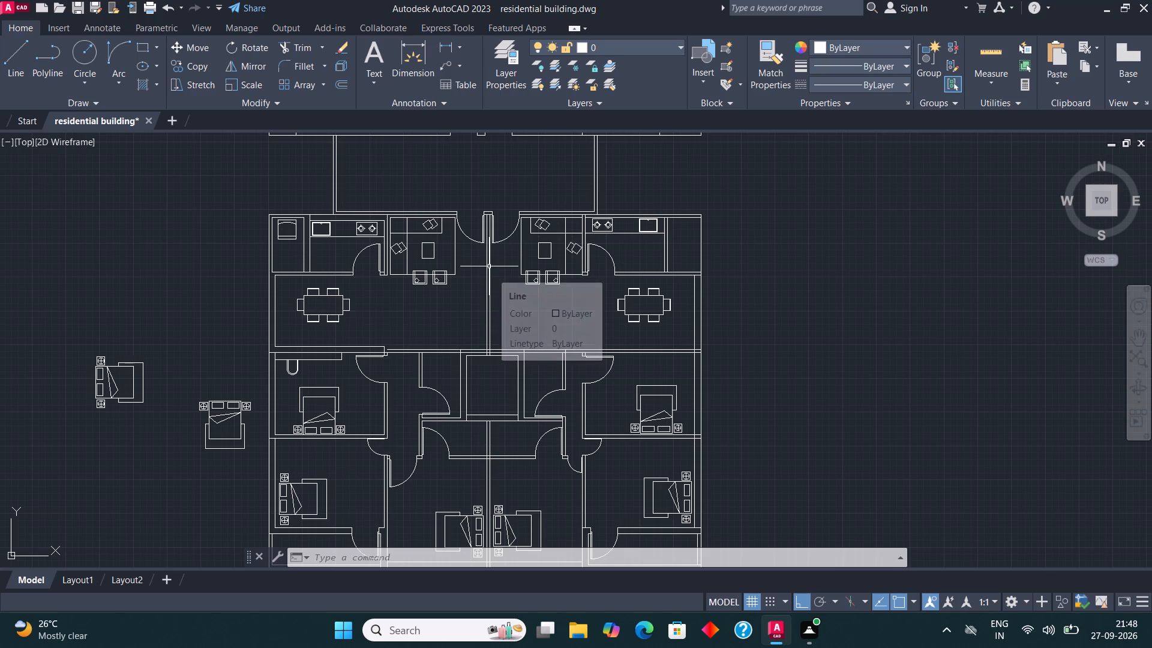
{"action": "left_click", "coordinate": [440, 398]}
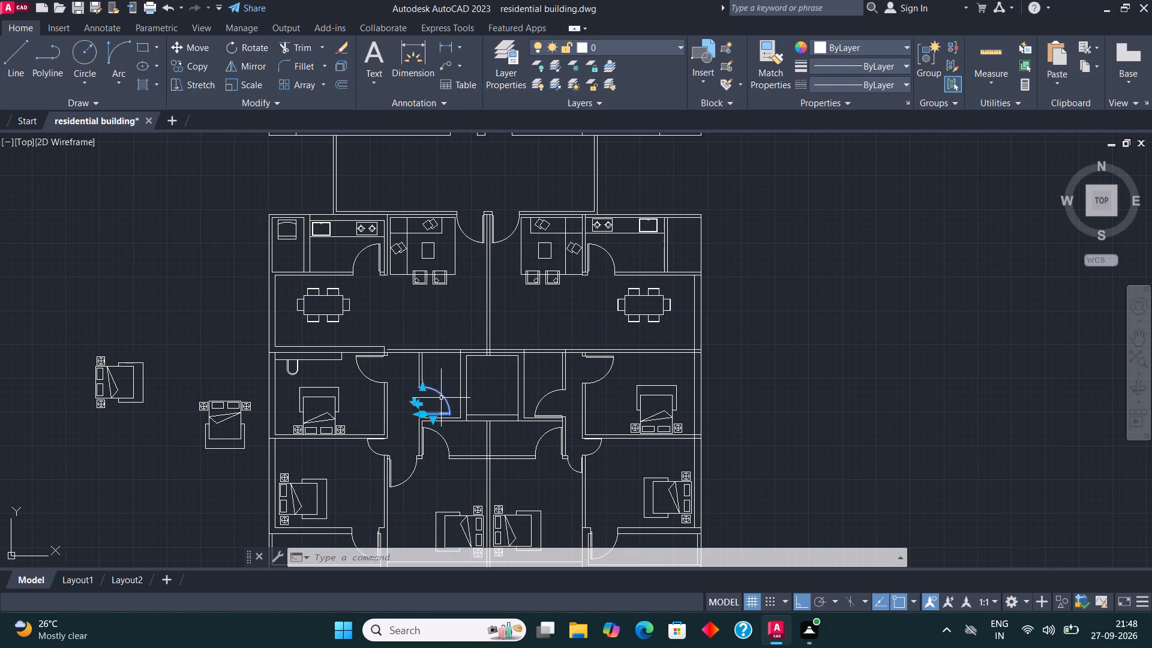
{"action": "left_click", "coordinate": [188, 64]}
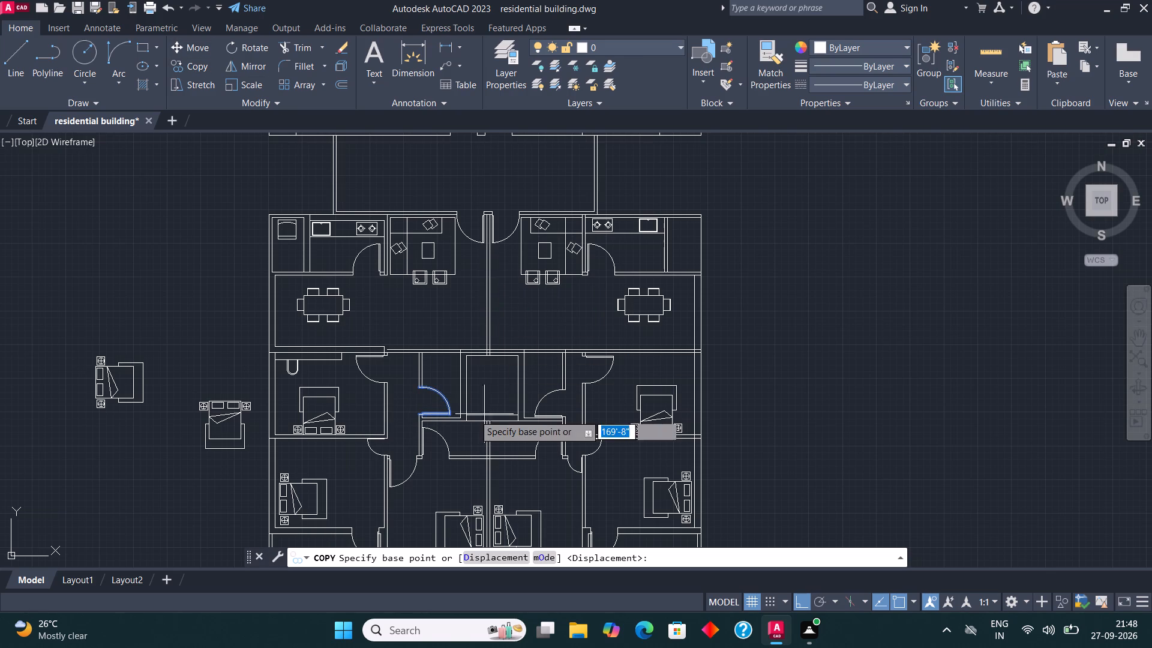
{"action": "left_click", "coordinate": [416, 415]}
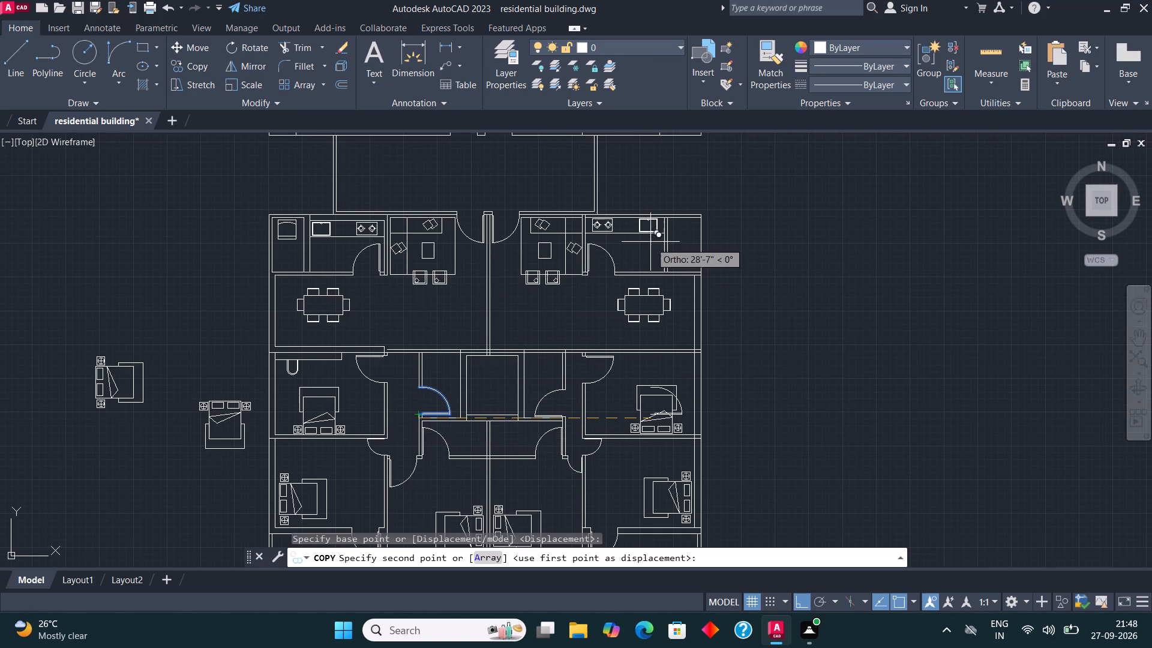
{"action": "key", "text": "F8"}
{"action": "scroll", "coordinate": [664, 259], "scroll_direction": "up", "scroll_amount": 3}
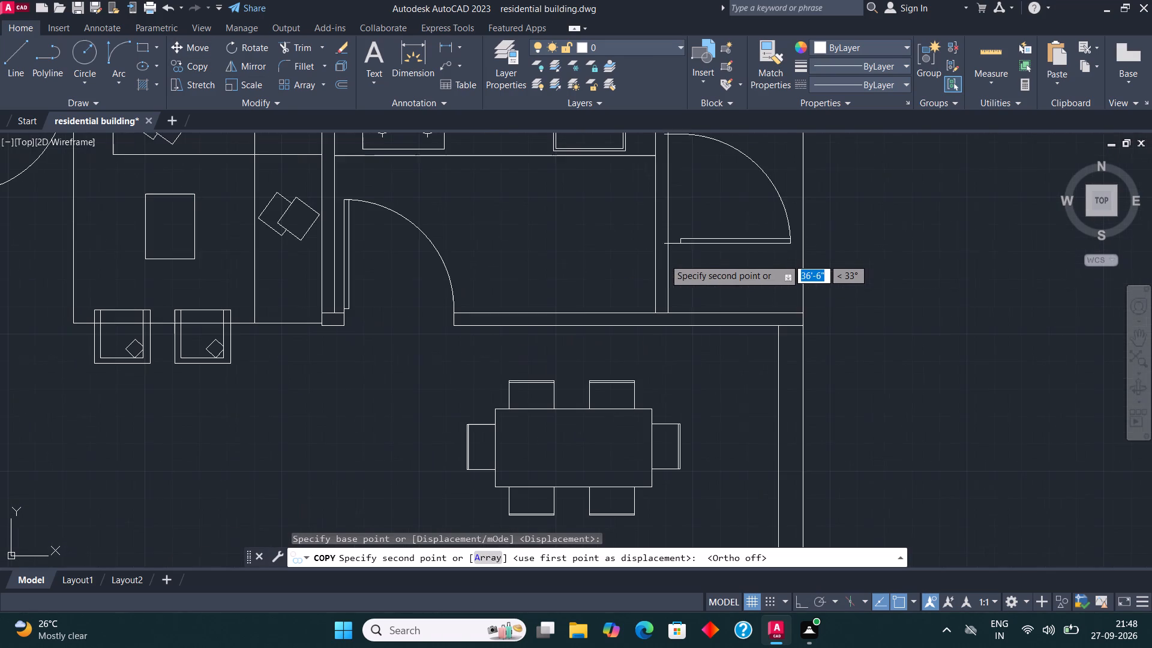
{"action": "left_click", "coordinate": [655, 302]}
{"action": "key", "text": "Escape"}
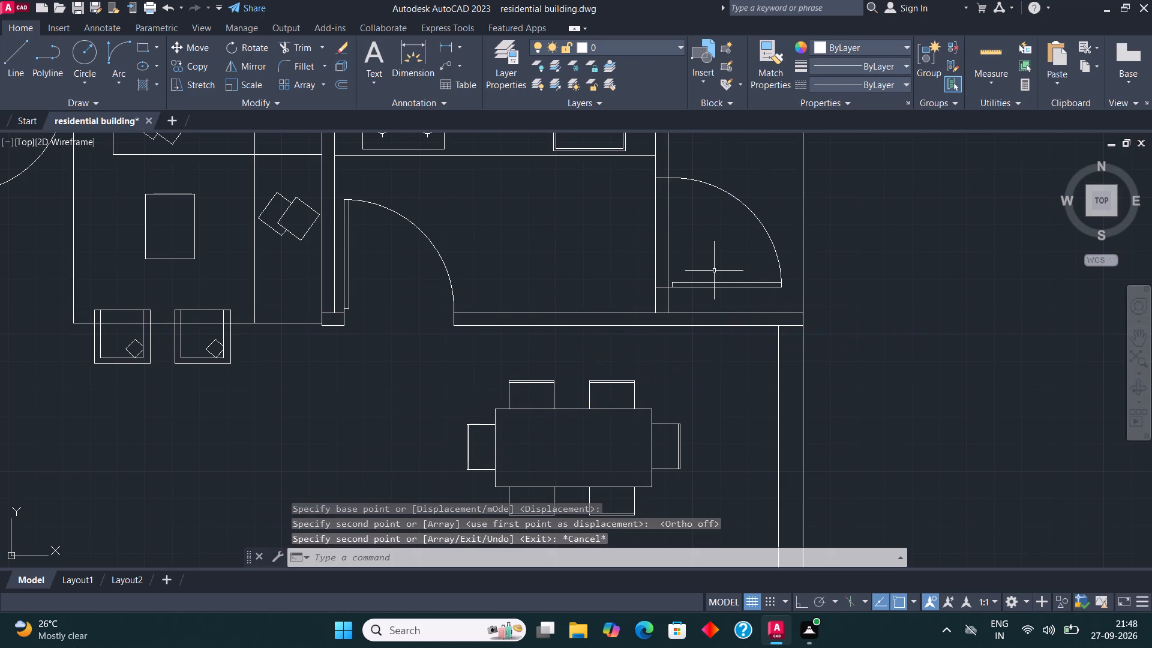
Move the copied door about 8" down along the partition, close to the kitchen's lower wall.
{"action": "left_click", "coordinate": [710, 288]}
{"action": "left_click", "coordinate": [182, 49]}
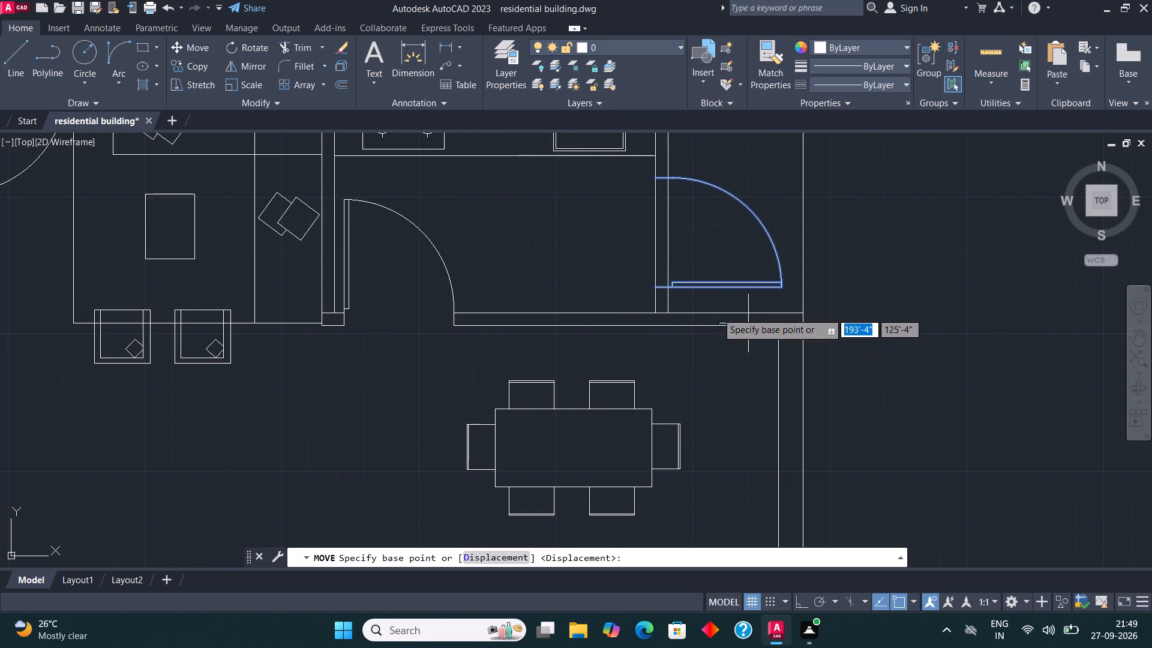
{"action": "scroll", "coordinate": [661, 293], "scroll_direction": "up", "scroll_amount": 3}
{"action": "left_click", "coordinate": [625, 267]}
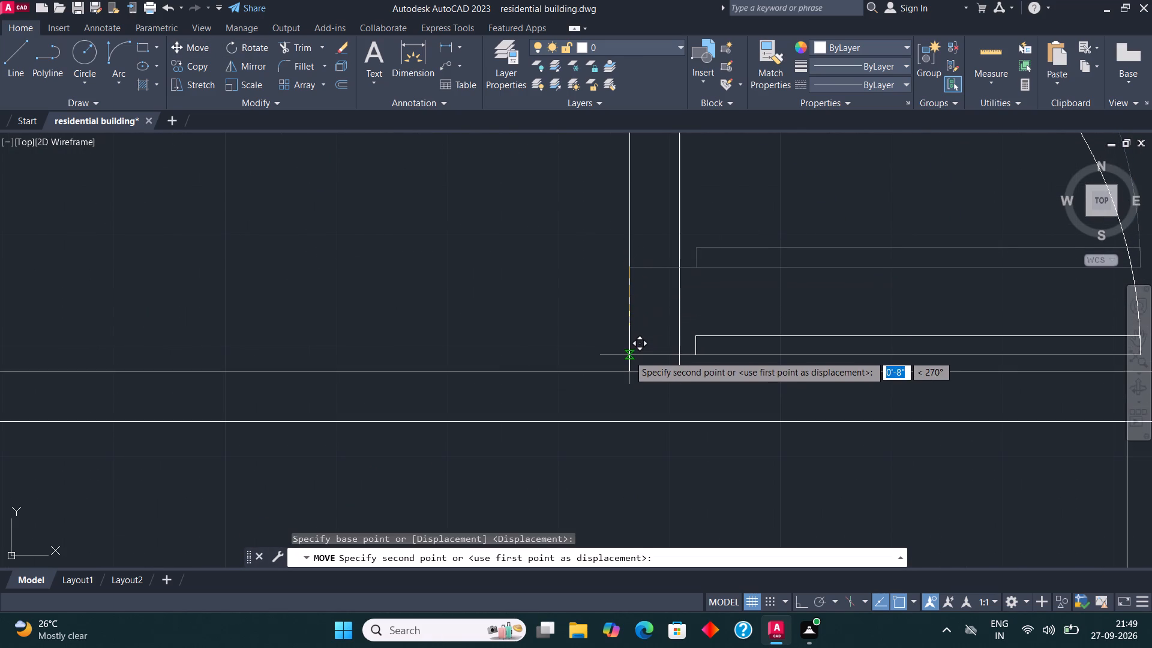
{"action": "left_click", "coordinate": [629, 355]}
{"action": "key", "text": "Escape"}
{"action": "scroll", "coordinate": [637, 415], "scroll_direction": "down", "scroll_amount": 4}
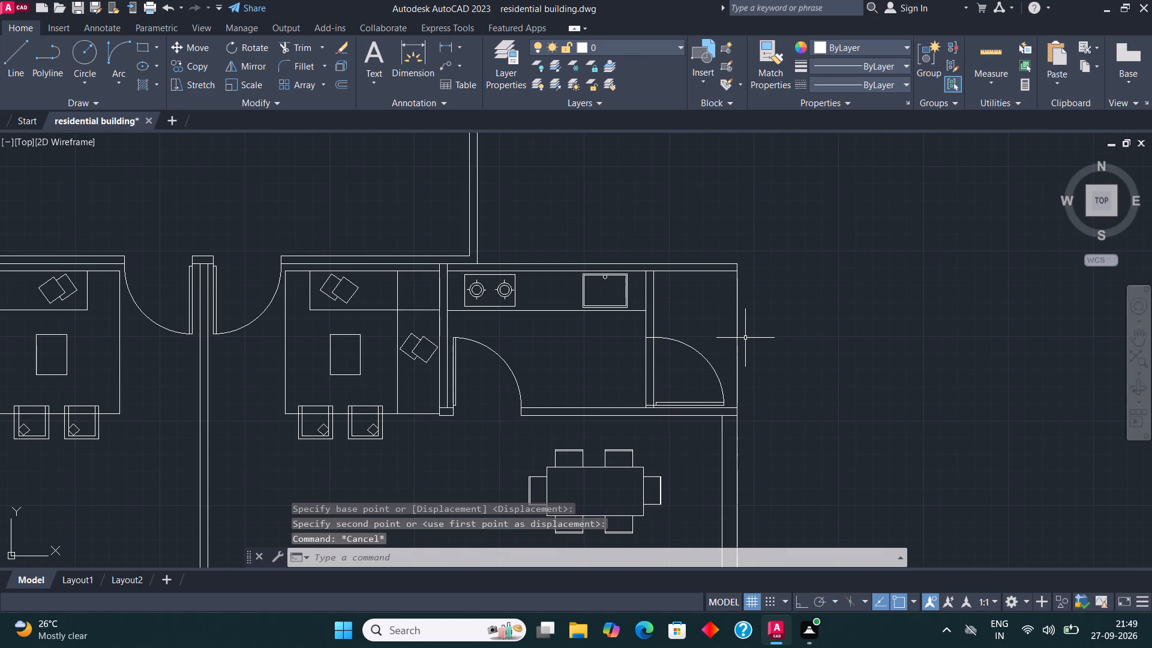
Copy the curved-back square fixture from the small room beside the left kitchen into the matching room beside the right kitchen.
{"action": "scroll", "coordinate": [743, 336], "scroll_direction": "down", "scroll_amount": 2}
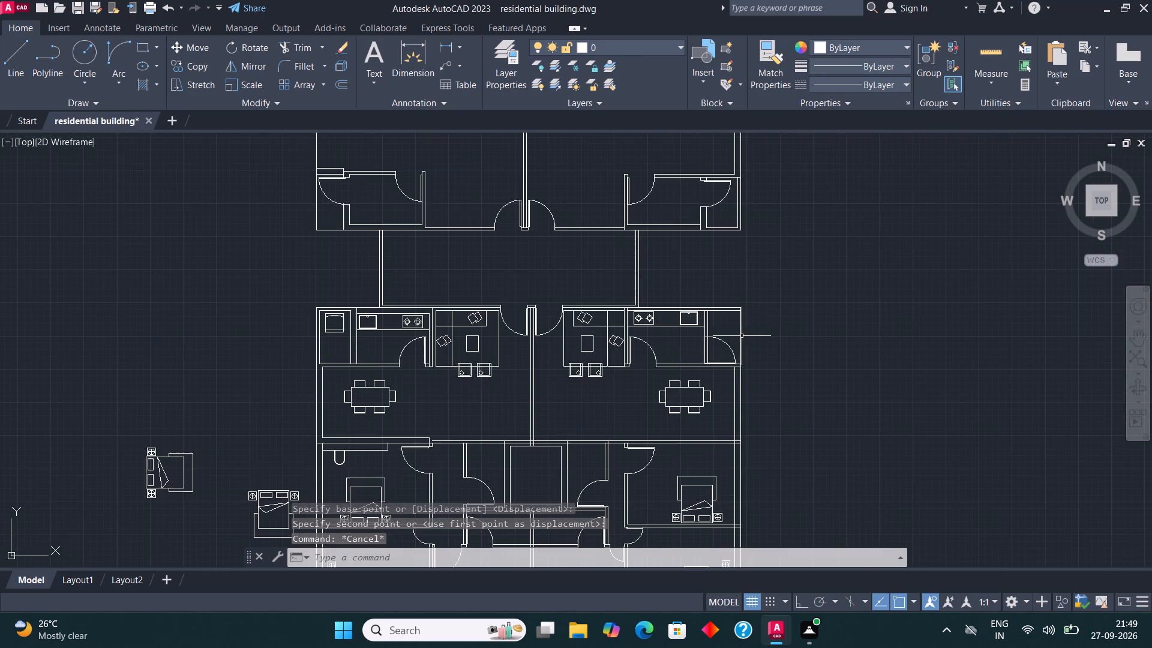
{"action": "scroll", "coordinate": [349, 296], "scroll_direction": "up", "scroll_amount": 2}
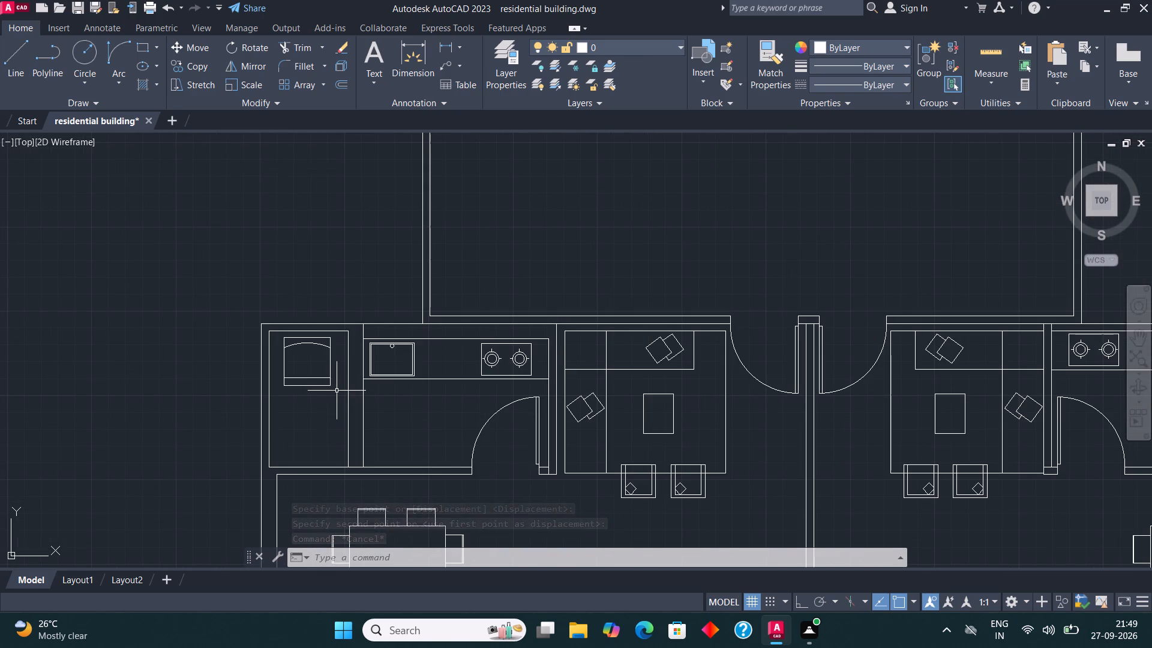
{"action": "left_click", "coordinate": [337, 391]}
{"action": "left_click", "coordinate": [278, 335]}
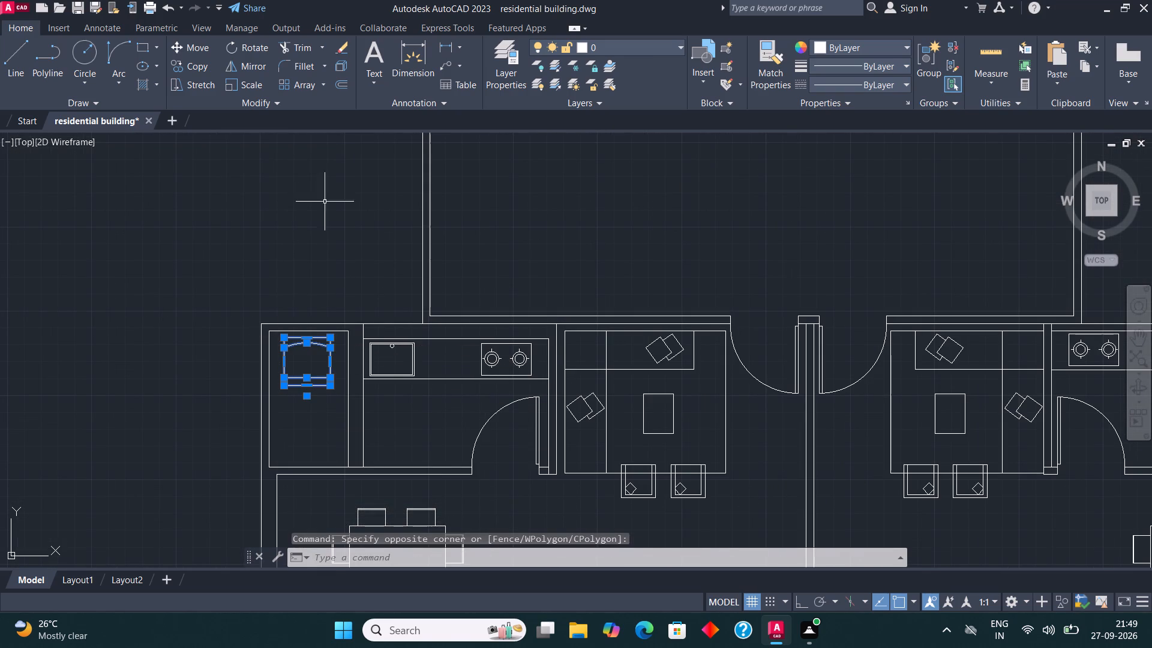
{"action": "left_click", "coordinate": [194, 68]}
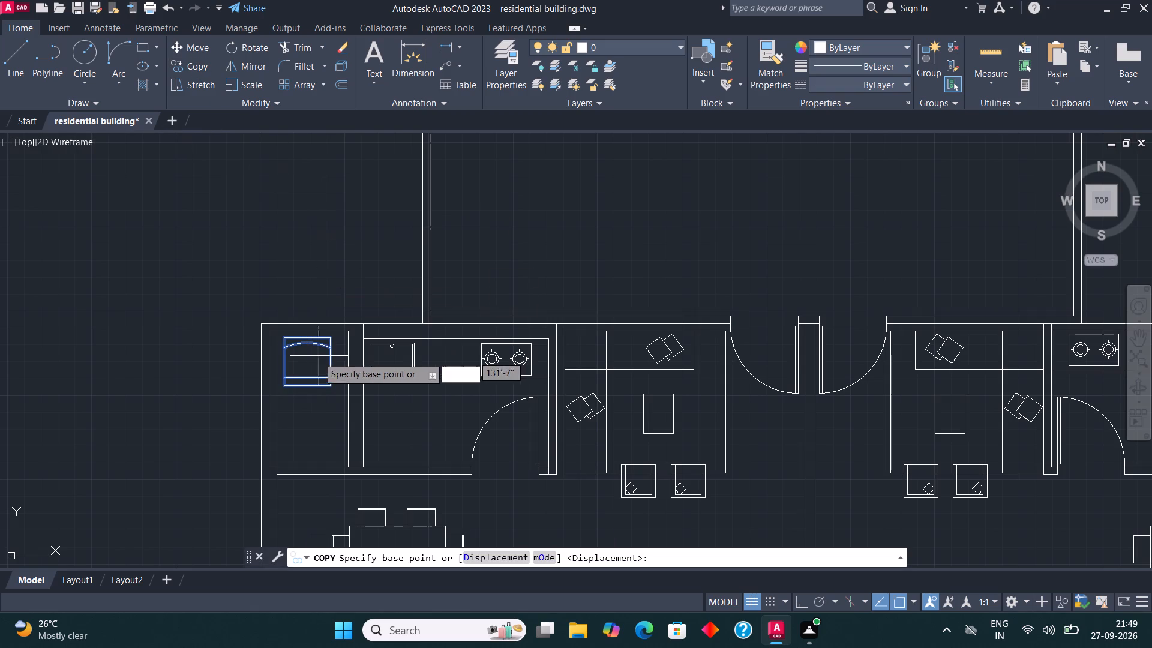
{"action": "left_click", "coordinate": [301, 359]}
{"action": "scroll", "coordinate": [305, 362], "scroll_direction": "down", "scroll_amount": 2}
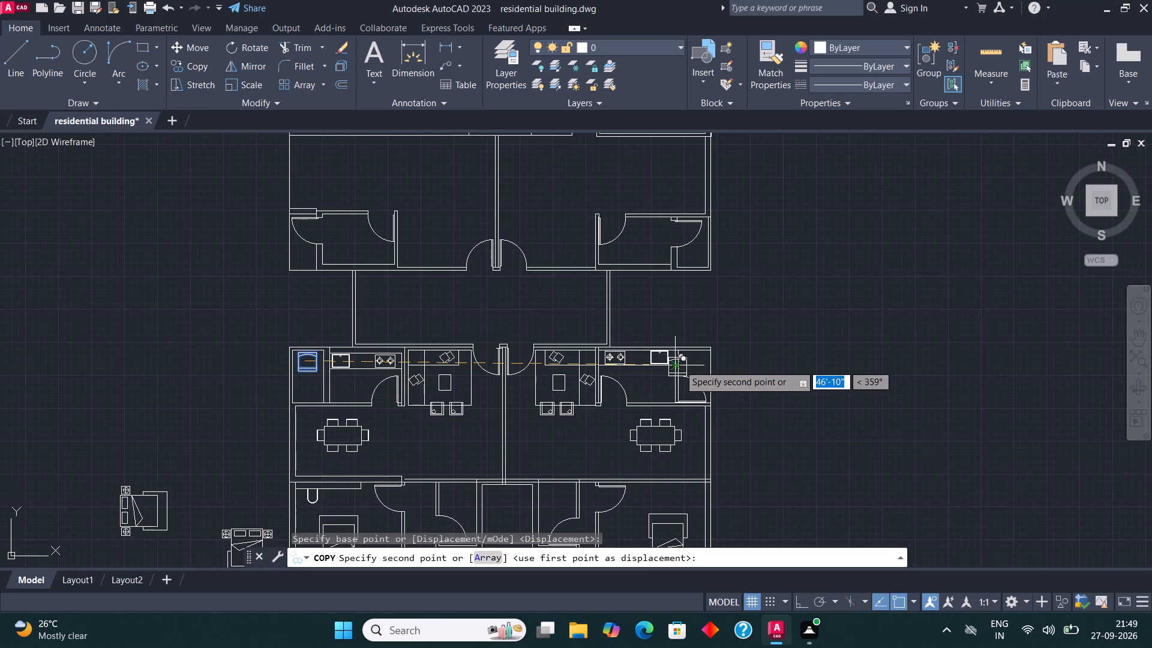
{"action": "scroll", "coordinate": [680, 365], "scroll_direction": "up", "scroll_amount": 3}
{"action": "left_click", "coordinate": [721, 352]}
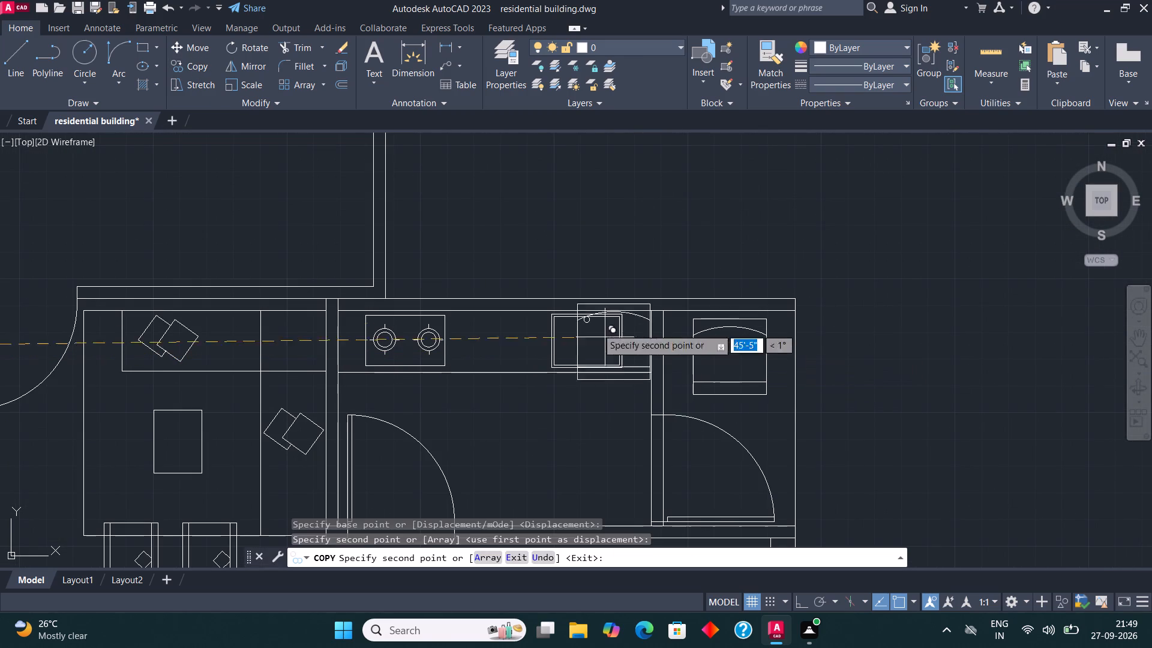
Draw a counter outline in the right dining area, about 1'-4" up from the lower wall and across to the outer wall, with Ortho on.
{"action": "key", "text": "Escape"}
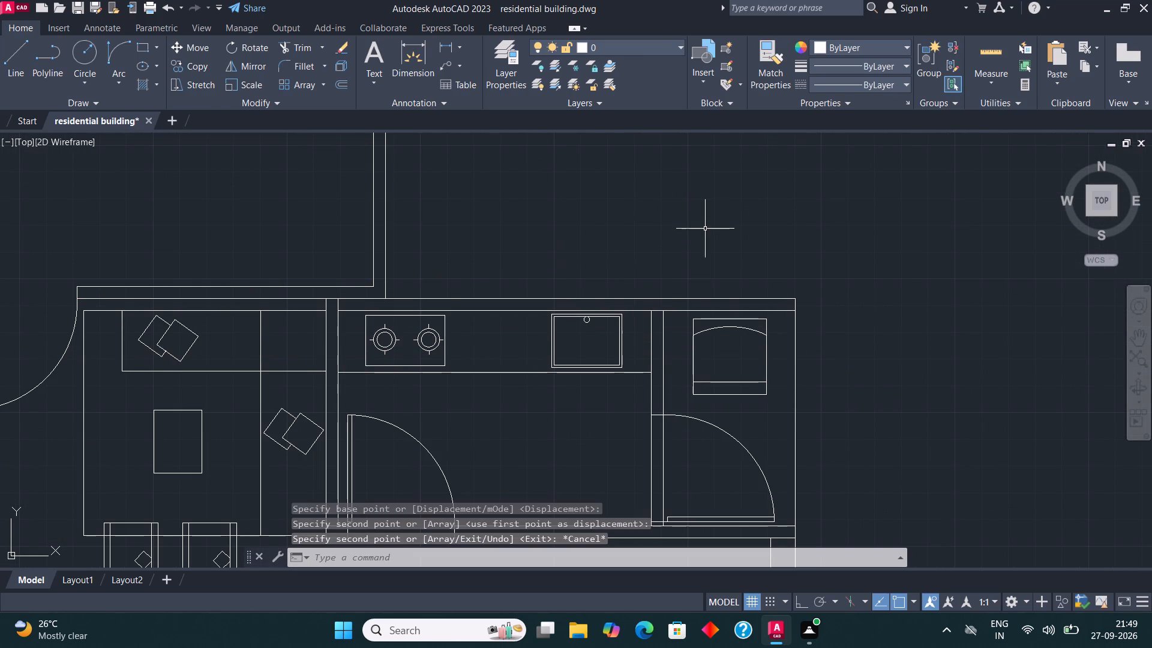
{"action": "scroll", "coordinate": [706, 229], "scroll_direction": "down", "scroll_amount": 1}
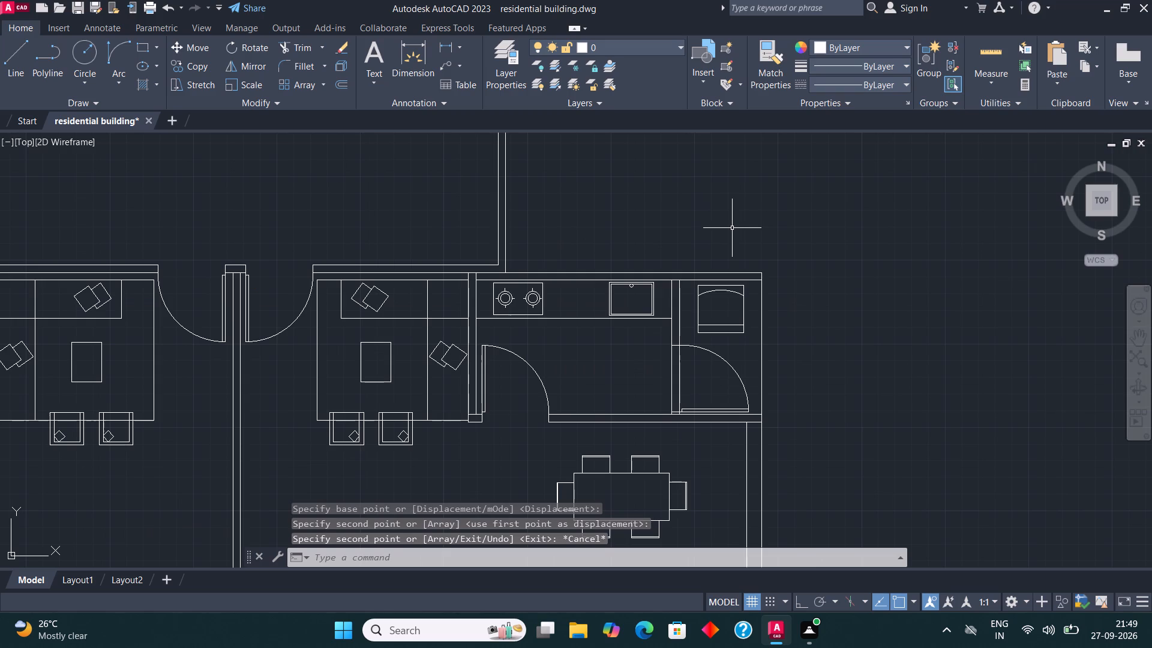
{"action": "scroll", "coordinate": [736, 358], "scroll_direction": "down", "scroll_amount": 2}
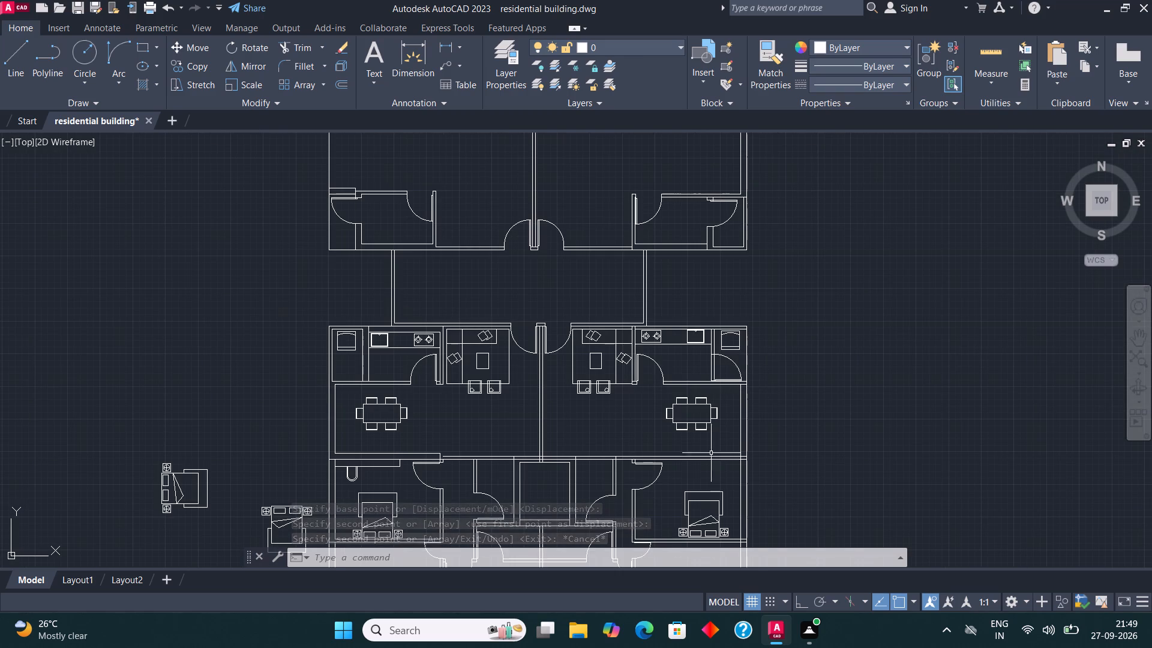
{"action": "scroll", "coordinate": [724, 450], "scroll_direction": "up", "scroll_amount": 1}
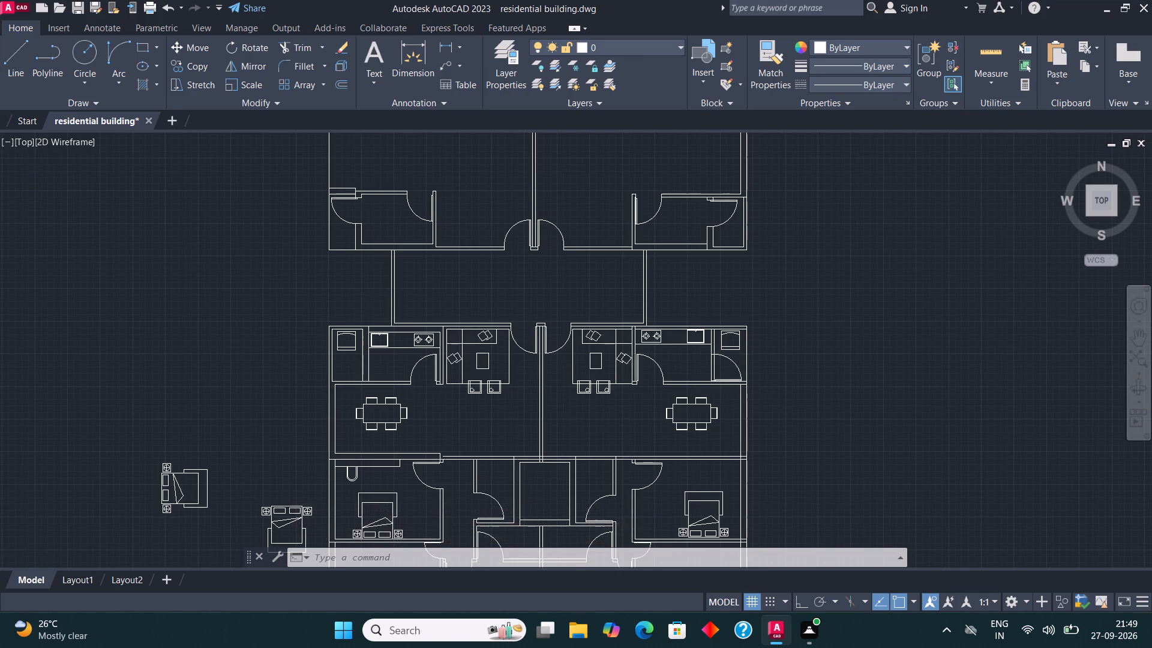
{"action": "scroll", "coordinate": [724, 450], "scroll_direction": "up", "scroll_amount": 1}
{"action": "left_click", "coordinate": [11, 55]}
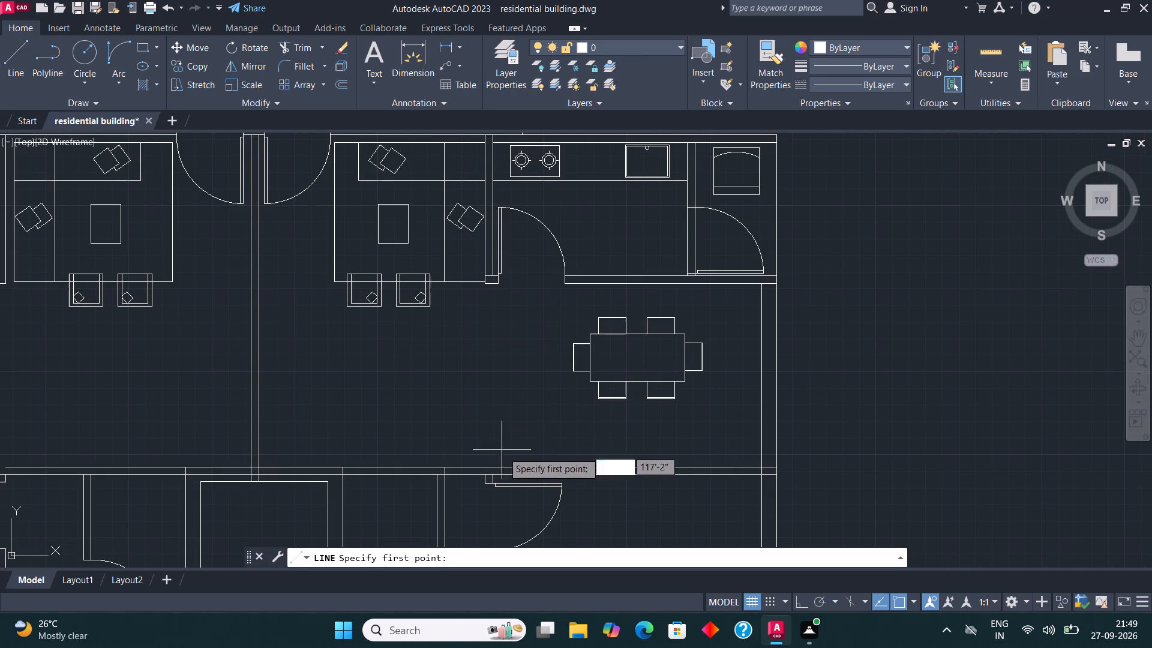
{"action": "left_click", "coordinate": [506, 465]}
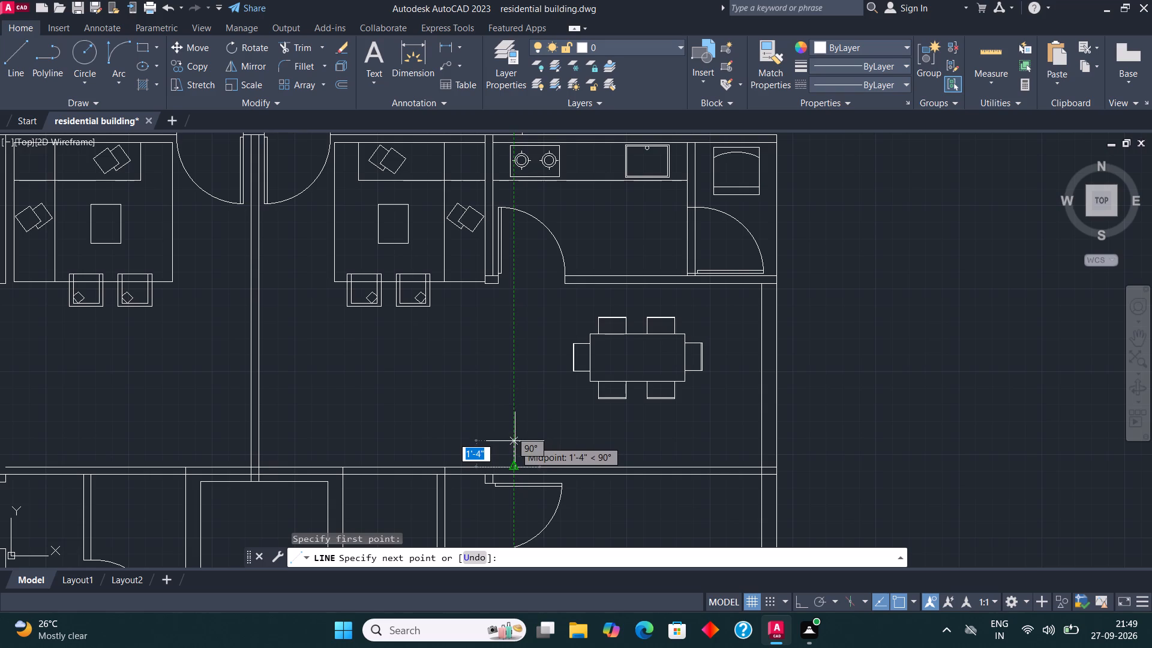
{"action": "left_click", "coordinate": [515, 441]}
{"action": "scroll", "coordinate": [809, 439], "scroll_direction": "up", "scroll_amount": 3}
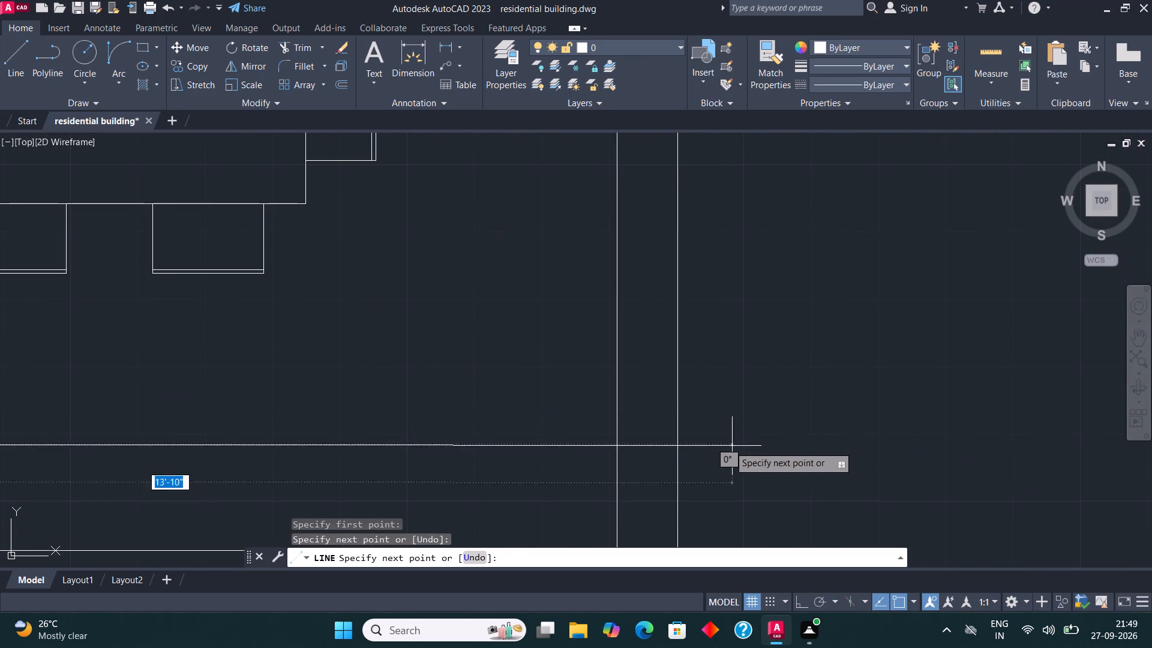
{"action": "key", "text": "F8"}
{"action": "left_click", "coordinate": [660, 452]}
Trim the counter line's overshoot beyond the inner face of the right outer wall.
{"action": "left_click", "coordinate": [284, 39]}
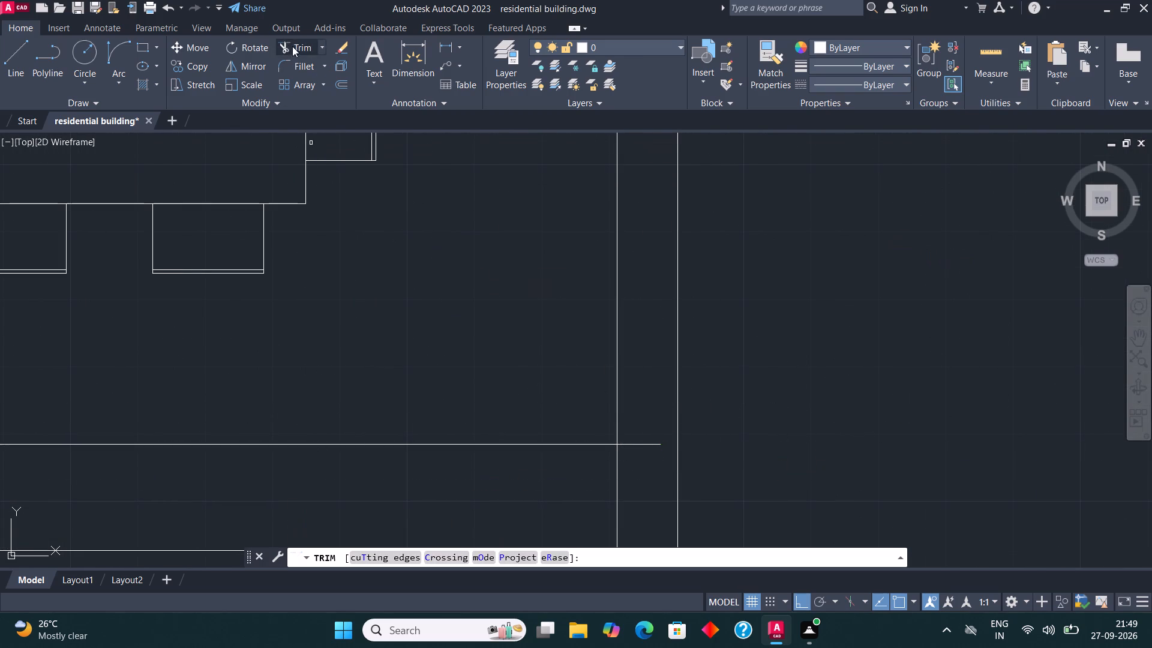
{"action": "left_click", "coordinate": [653, 463]}
{"action": "left_click", "coordinate": [651, 377]}
{"action": "key", "text": "Escape"}
{"action": "scroll", "coordinate": [679, 392], "scroll_direction": "down", "scroll_amount": 6}
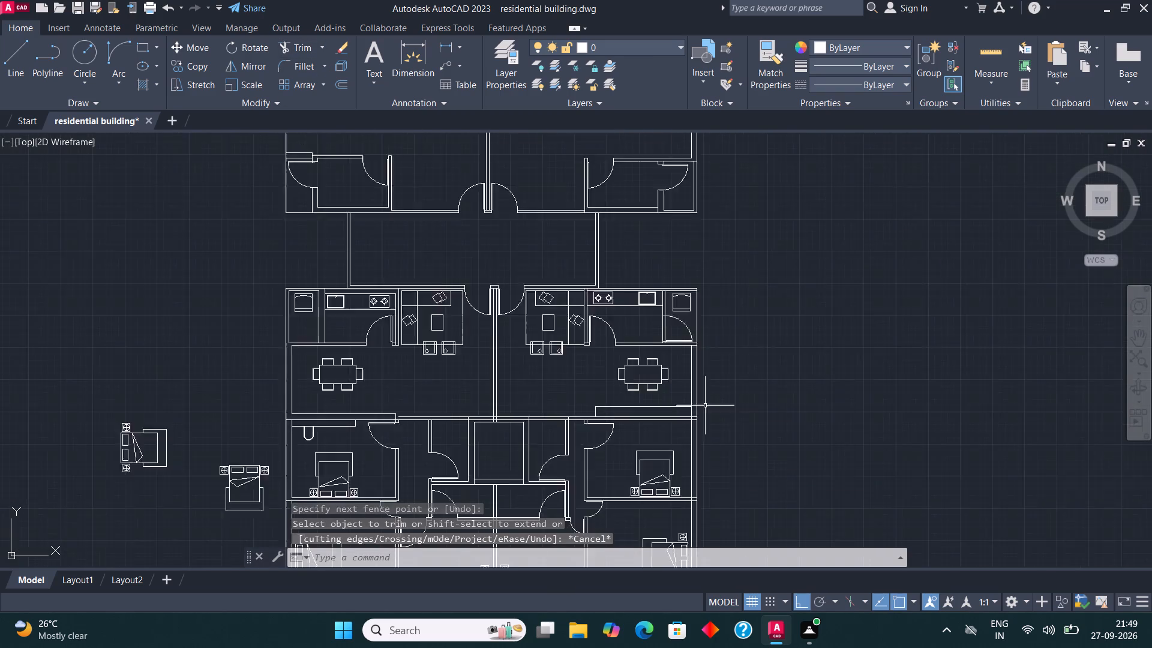
Draw a matching counter outline in the left dining area, from the outer wall across and about 1'-7" down to the lower wall line.
{"action": "scroll", "coordinate": [442, 411], "scroll_direction": "up", "scroll_amount": 2}
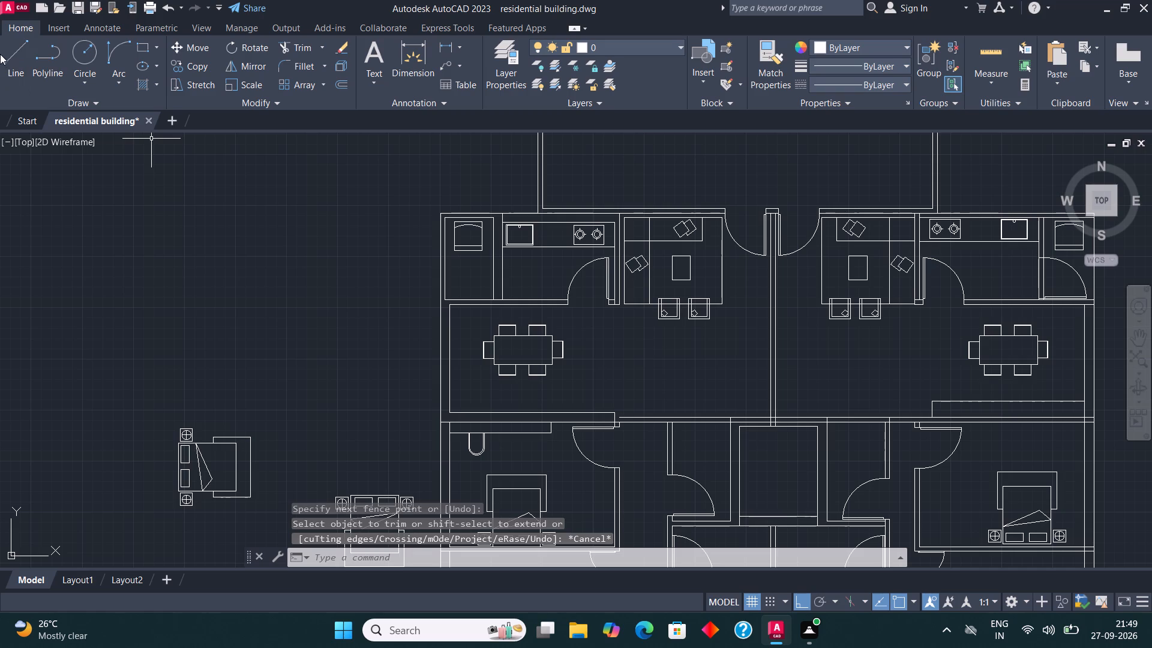
{"action": "left_click", "coordinate": [13, 64]}
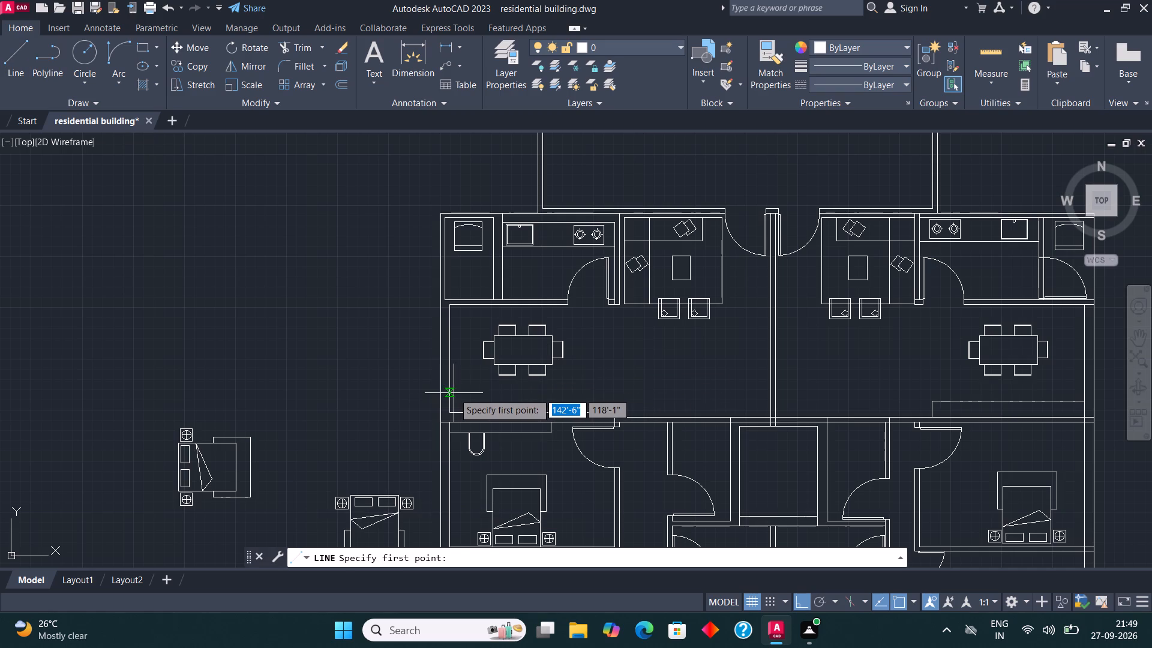
{"action": "left_click", "coordinate": [451, 393]}
{"action": "scroll", "coordinate": [600, 398], "scroll_direction": "up", "scroll_amount": 2}
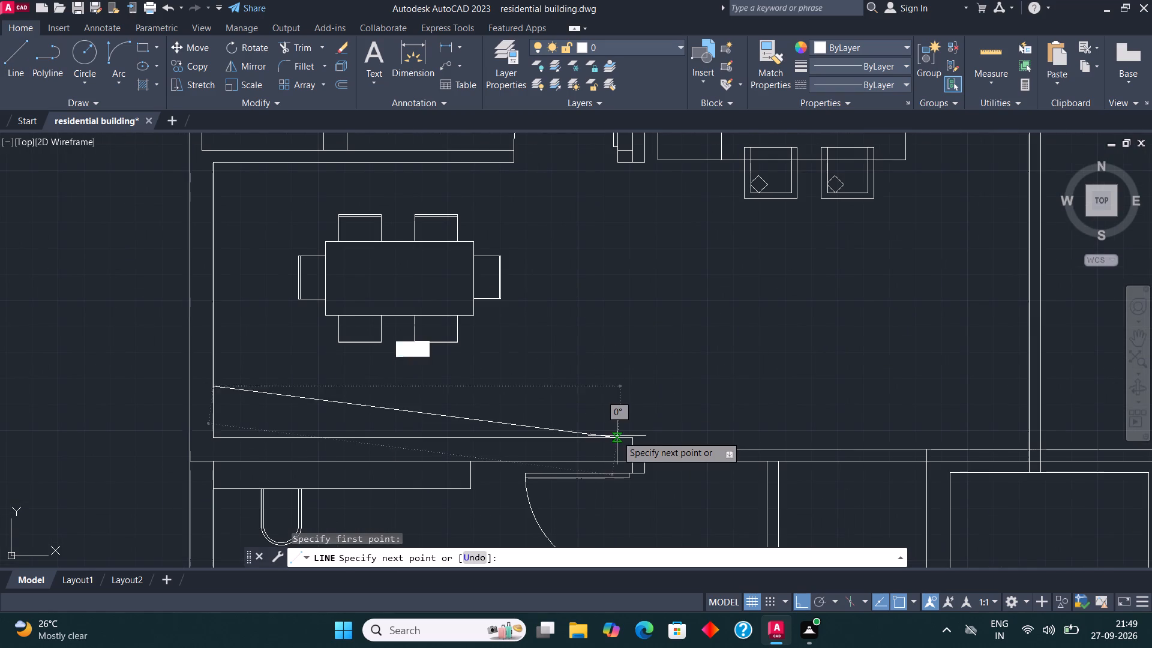
{"action": "left_click", "coordinate": [613, 401]}
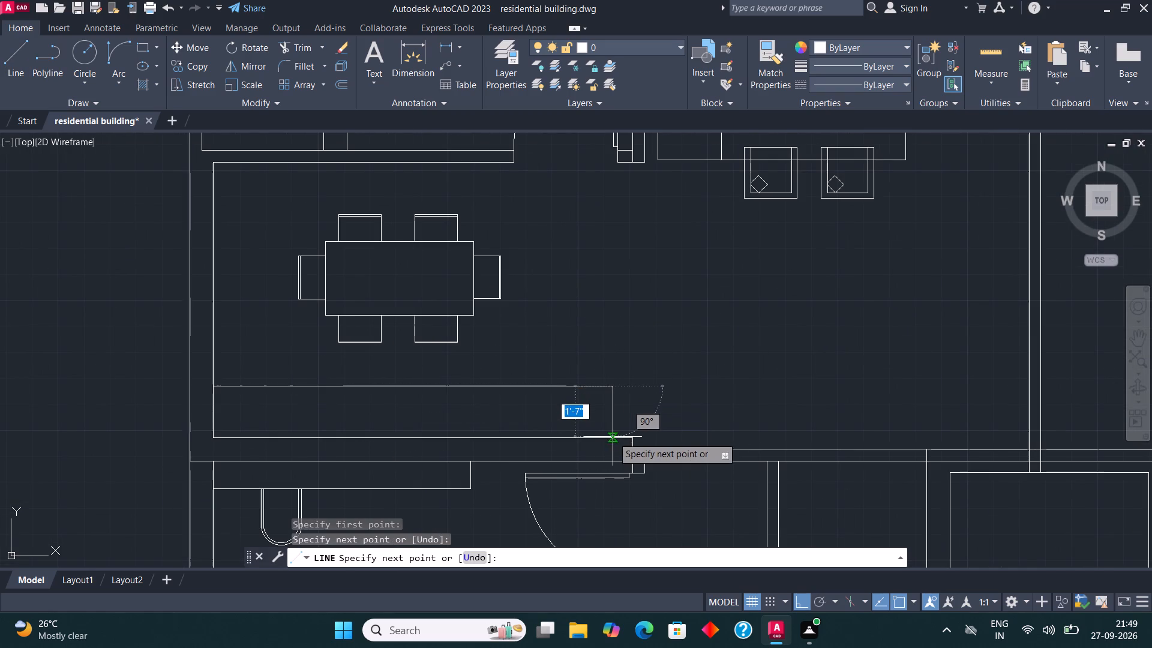
{"action": "left_click", "coordinate": [613, 437]}
{"action": "key", "text": "Escape"}
Copy the narrow table with its rounded chair from the left unit's upper bedroom to the matching bedroom's outer wall corner in the right unit.
{"action": "scroll", "coordinate": [502, 384], "scroll_direction": "down", "scroll_amount": 3}
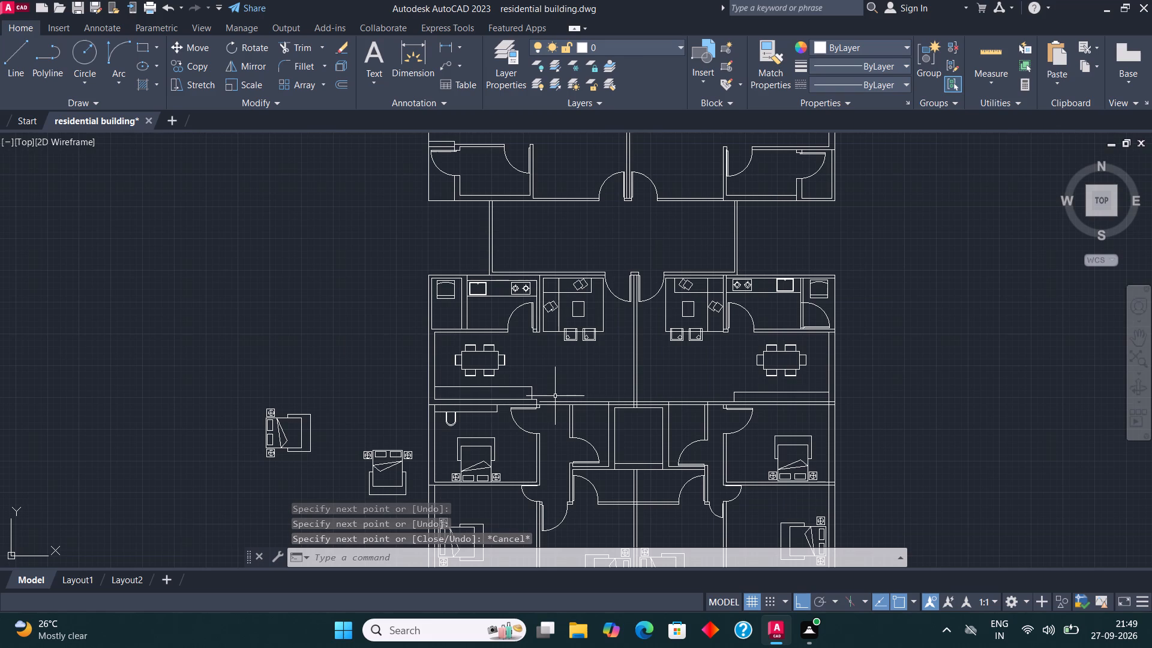
{"action": "scroll", "coordinate": [557, 400], "scroll_direction": "down", "scroll_amount": 2}
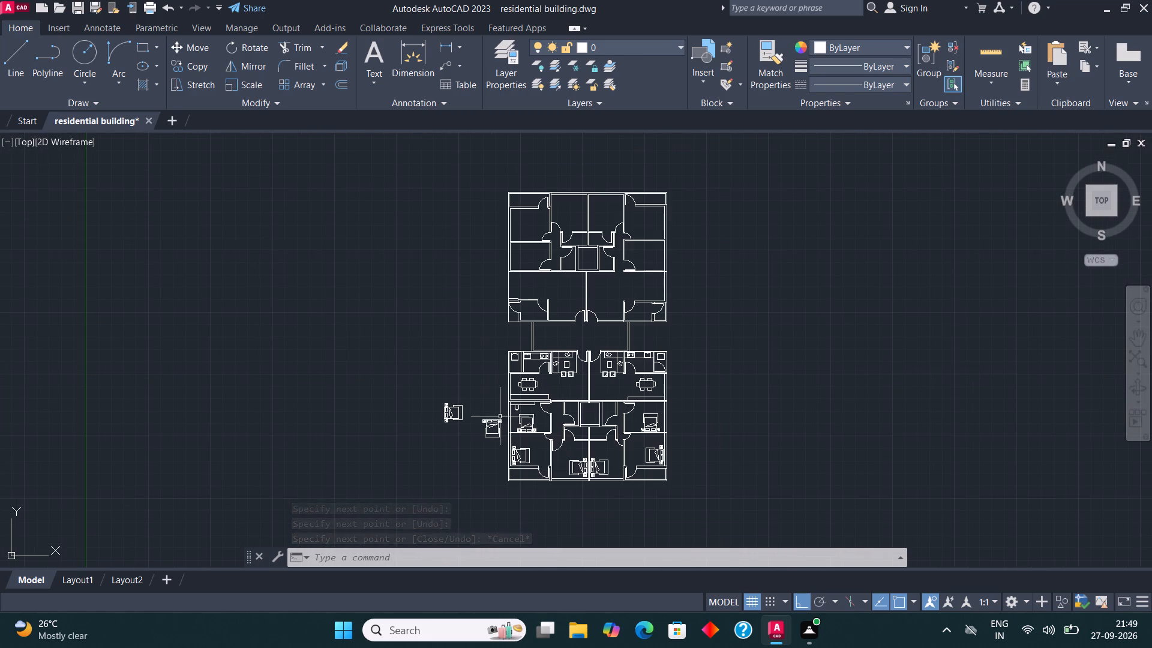
{"action": "scroll", "coordinate": [500, 412], "scroll_direction": "up", "scroll_amount": 2}
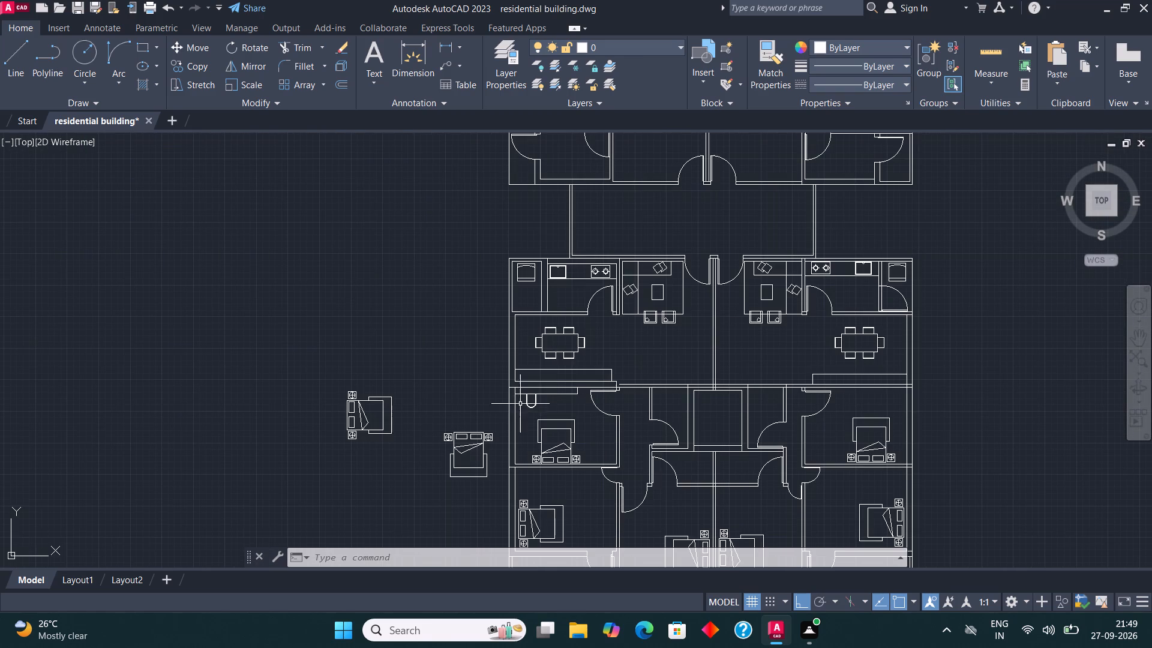
{"action": "scroll", "coordinate": [556, 356], "scroll_direction": "up", "scroll_amount": 2}
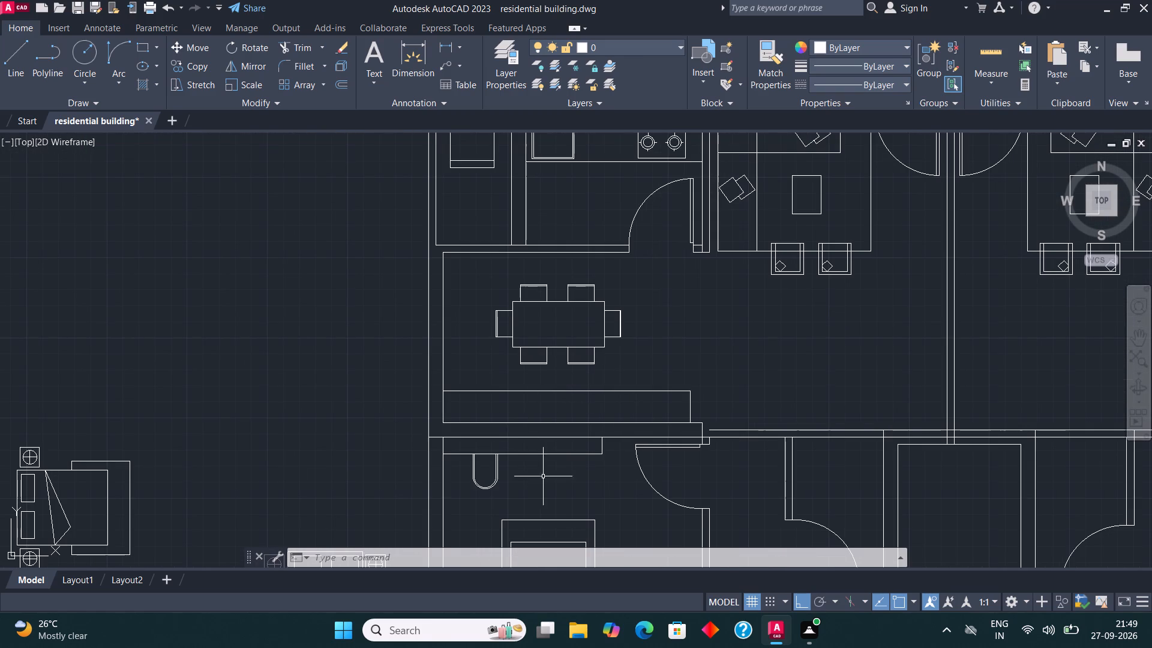
{"action": "left_click", "coordinate": [542, 494]}
{"action": "left_click", "coordinate": [466, 447]}
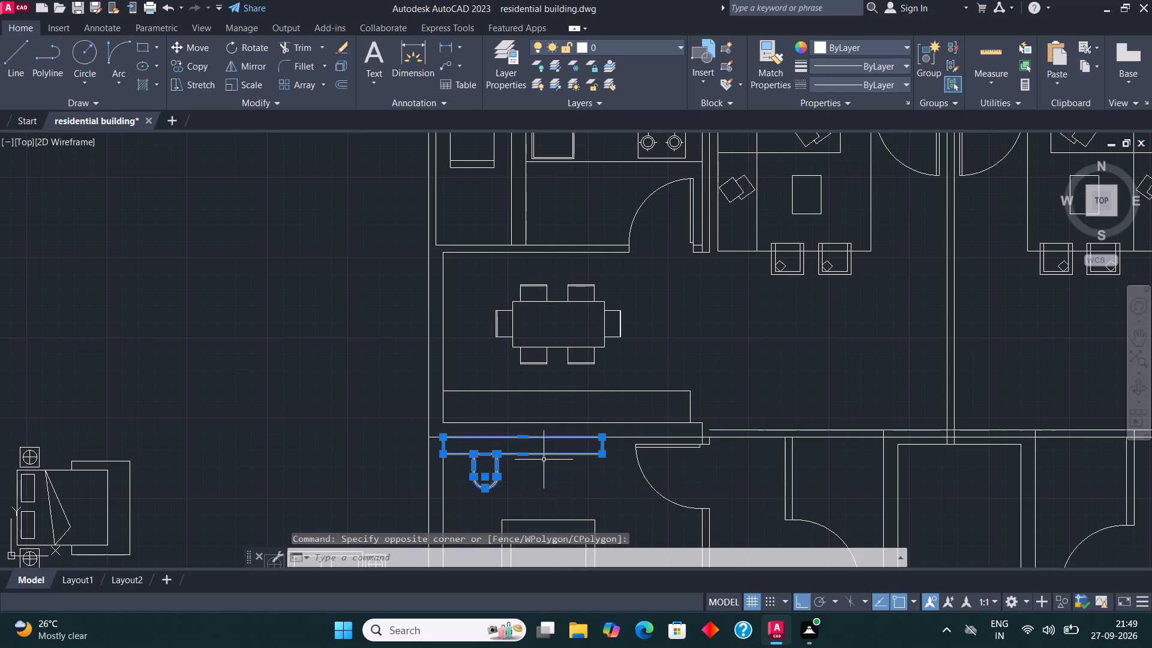
{"action": "left_click", "coordinate": [198, 66]}
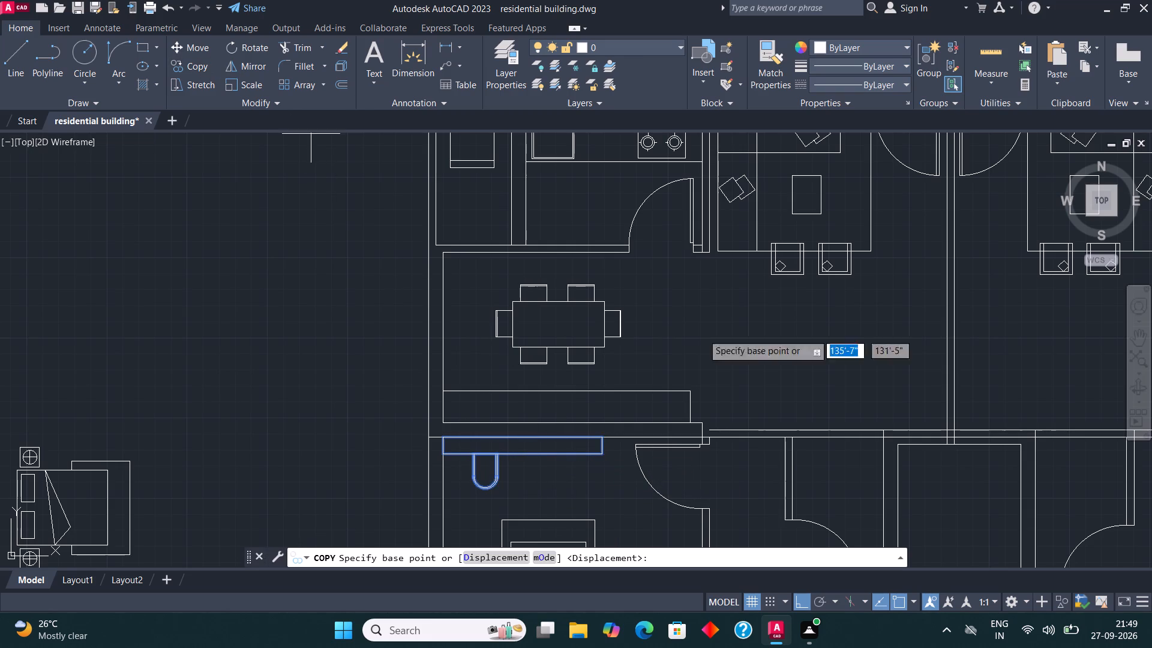
{"action": "left_click", "coordinate": [604, 437]}
{"action": "scroll", "coordinate": [606, 442], "scroll_direction": "down", "scroll_amount": 2}
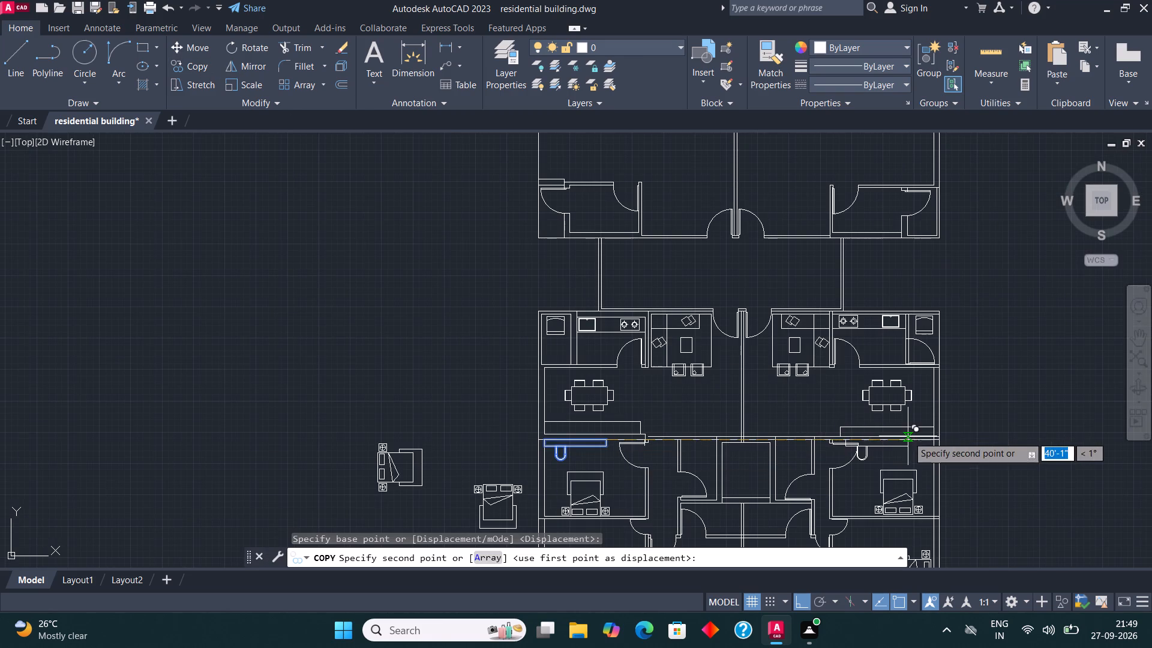
{"action": "scroll", "coordinate": [938, 440], "scroll_direction": "up", "scroll_amount": 4}
{"action": "left_click", "coordinate": [886, 425]}
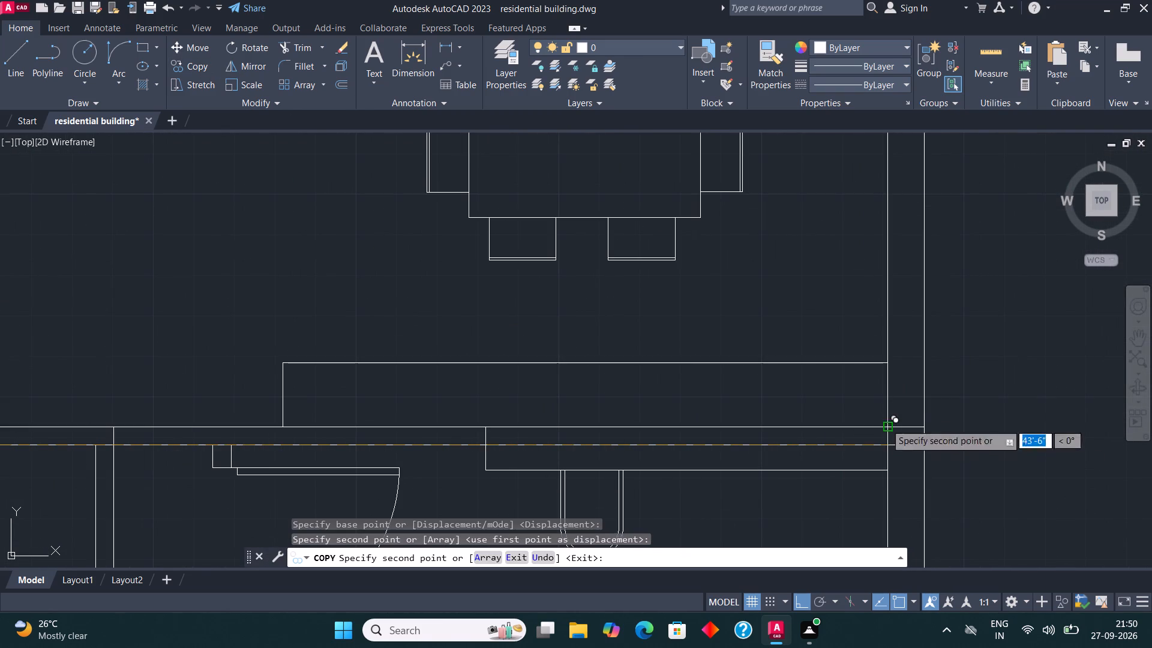
{"action": "scroll", "coordinate": [757, 334], "scroll_direction": "down", "scroll_amount": 2}
{"action": "key", "text": "Escape"}
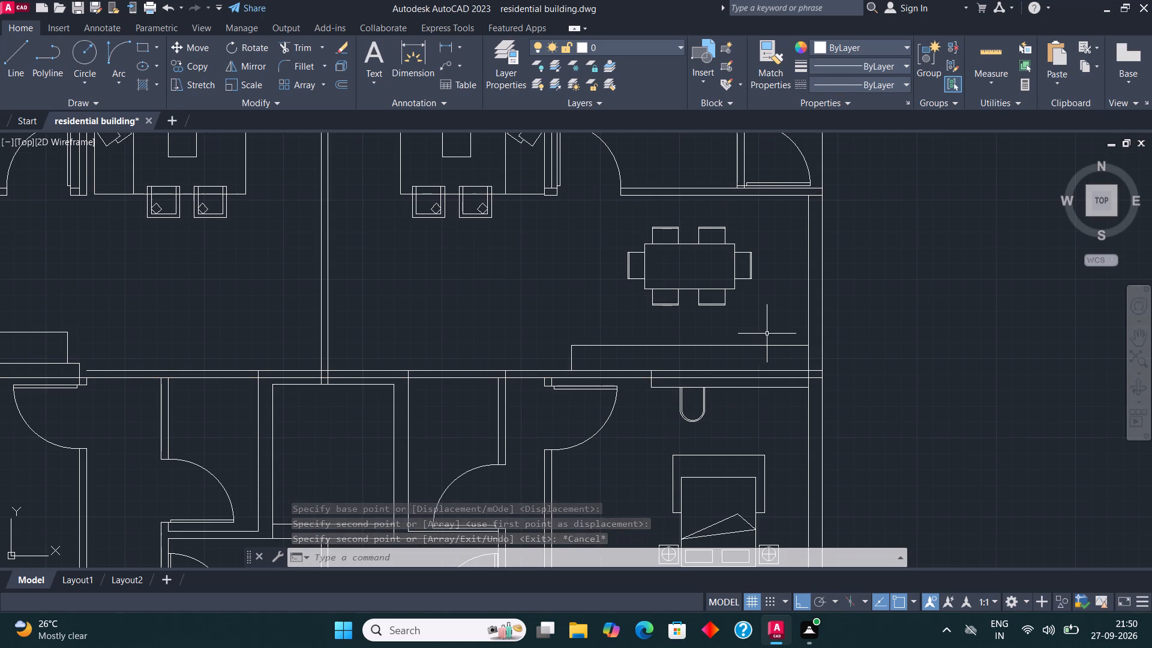
Insert the Toilet - Imperial block in the empty space beyond the building's right side.
{"action": "scroll", "coordinate": [802, 331], "scroll_direction": "down", "scroll_amount": 3}
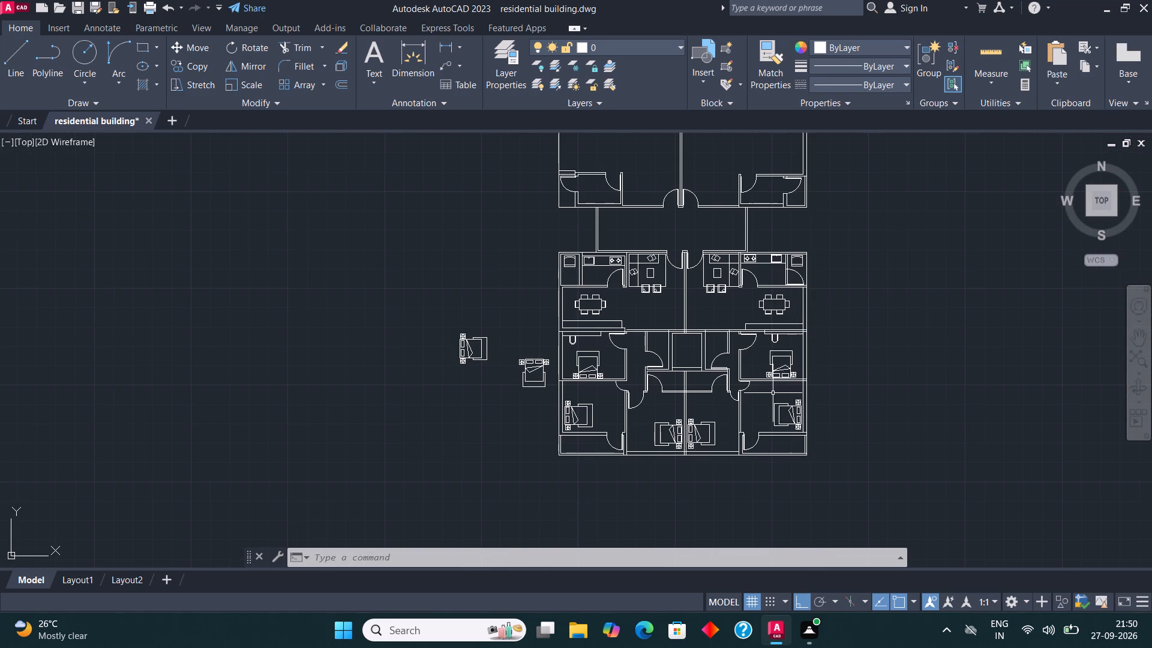
{"action": "scroll", "coordinate": [746, 341], "scroll_direction": "up", "scroll_amount": 1}
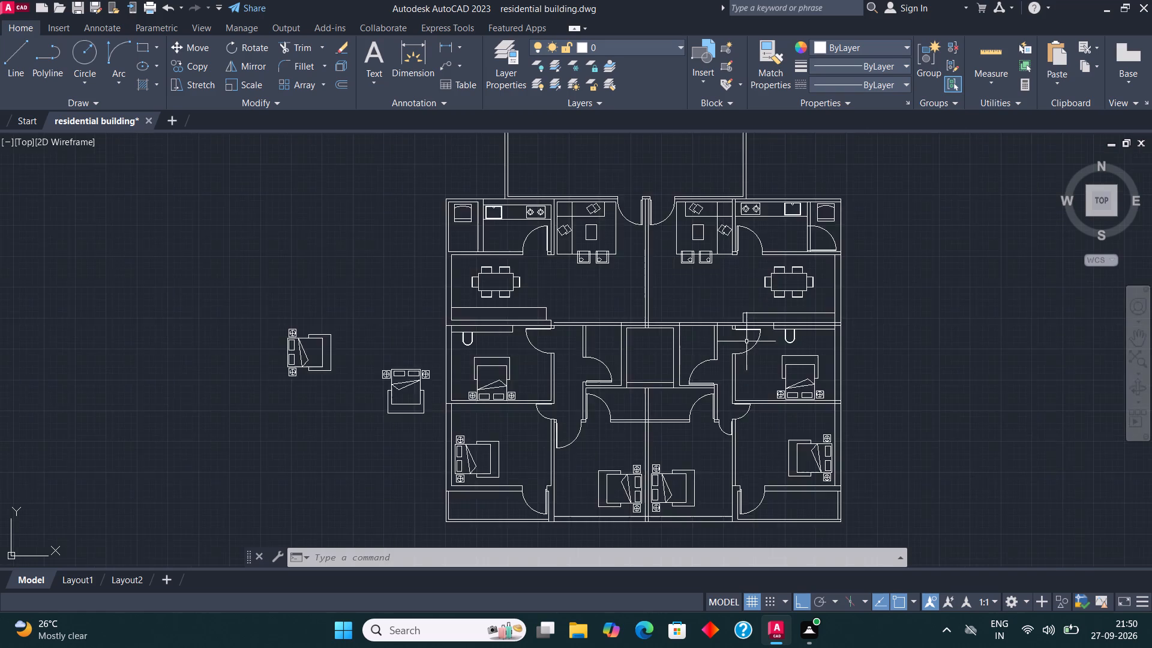
{"action": "scroll", "coordinate": [669, 402], "scroll_direction": "down", "scroll_amount": 3}
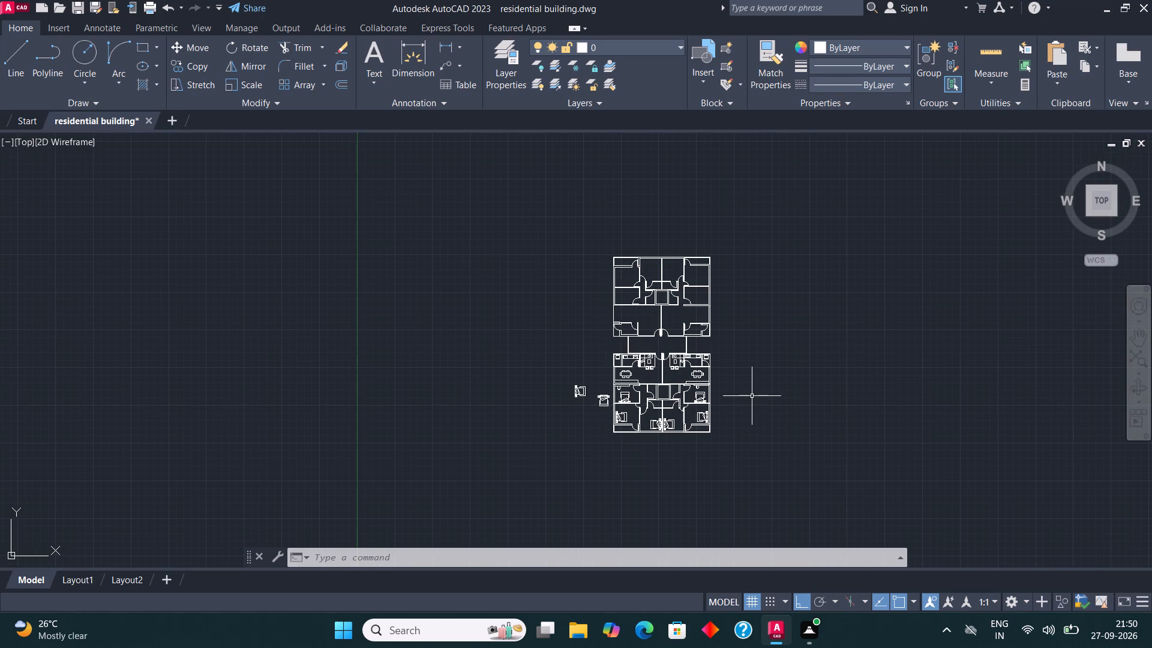
{"action": "type", "text": "too"}
{"action": "left_click", "coordinate": [807, 429]}
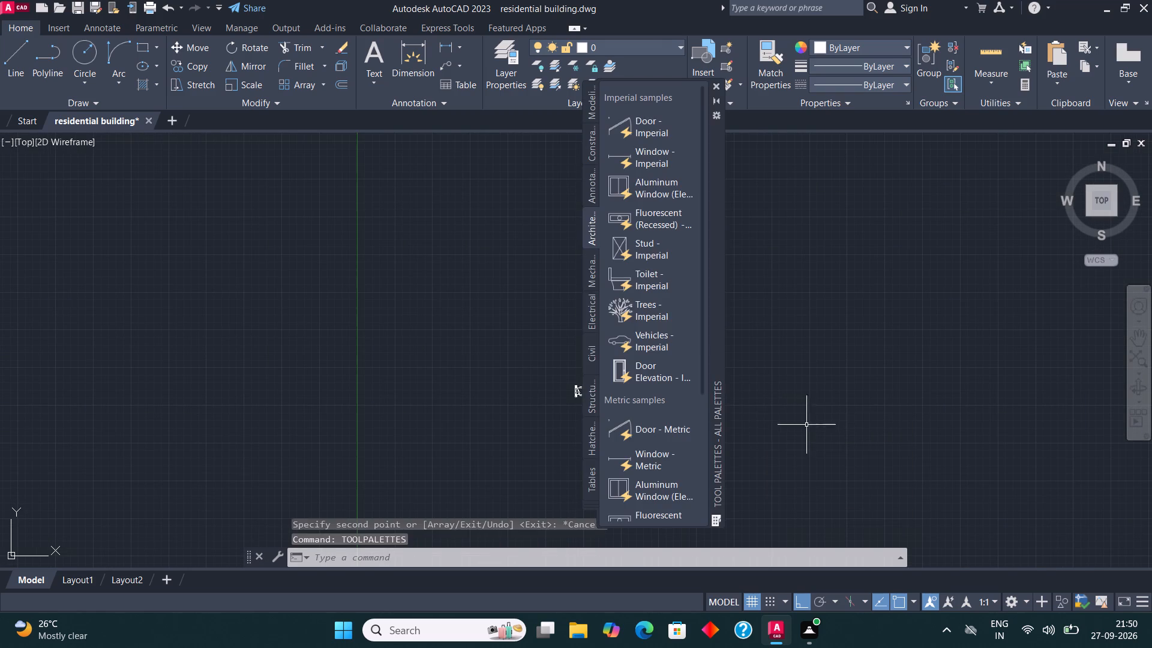
{"action": "left_click", "coordinate": [638, 291]}
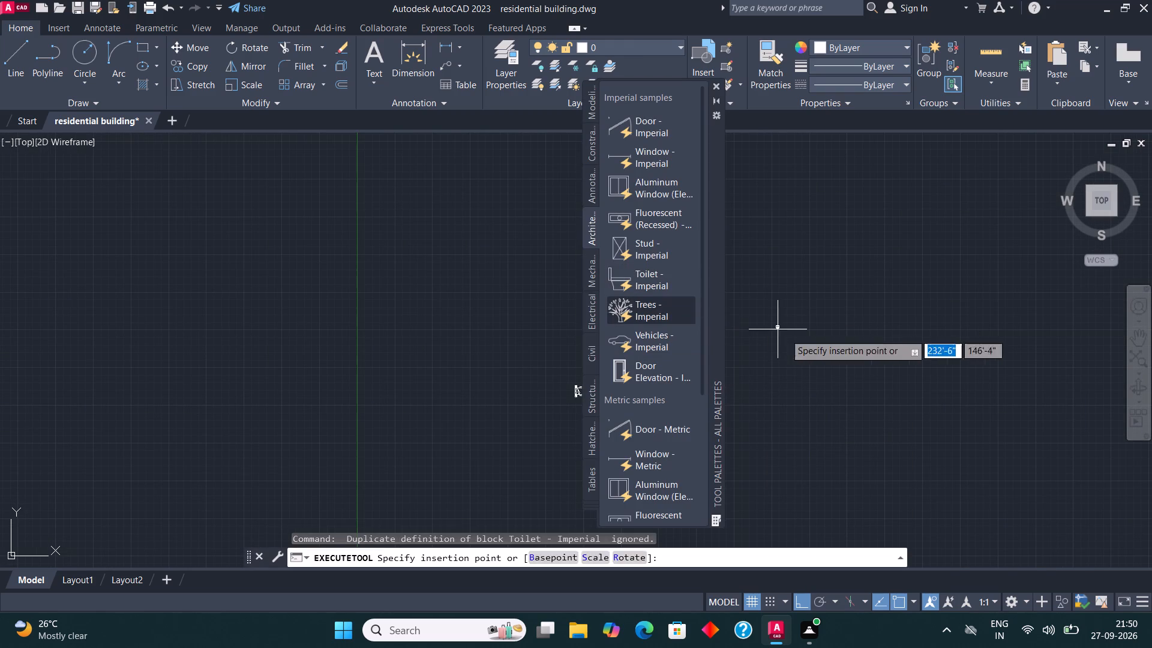
{"action": "left_click", "coordinate": [802, 347]}
{"action": "left_click", "coordinate": [720, 85]}
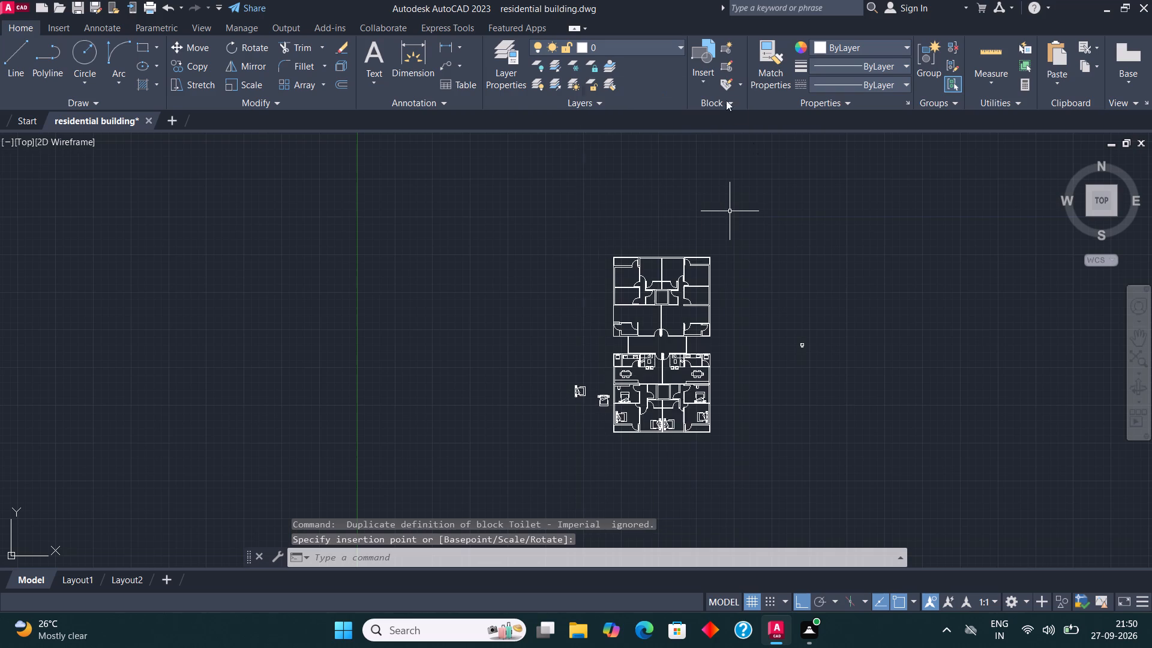
Switch the inserted toilet block's visibility state to a plan view.
{"action": "scroll", "coordinate": [832, 370], "scroll_direction": "up", "scroll_amount": 3}
{"action": "left_click", "coordinate": [718, 289]}
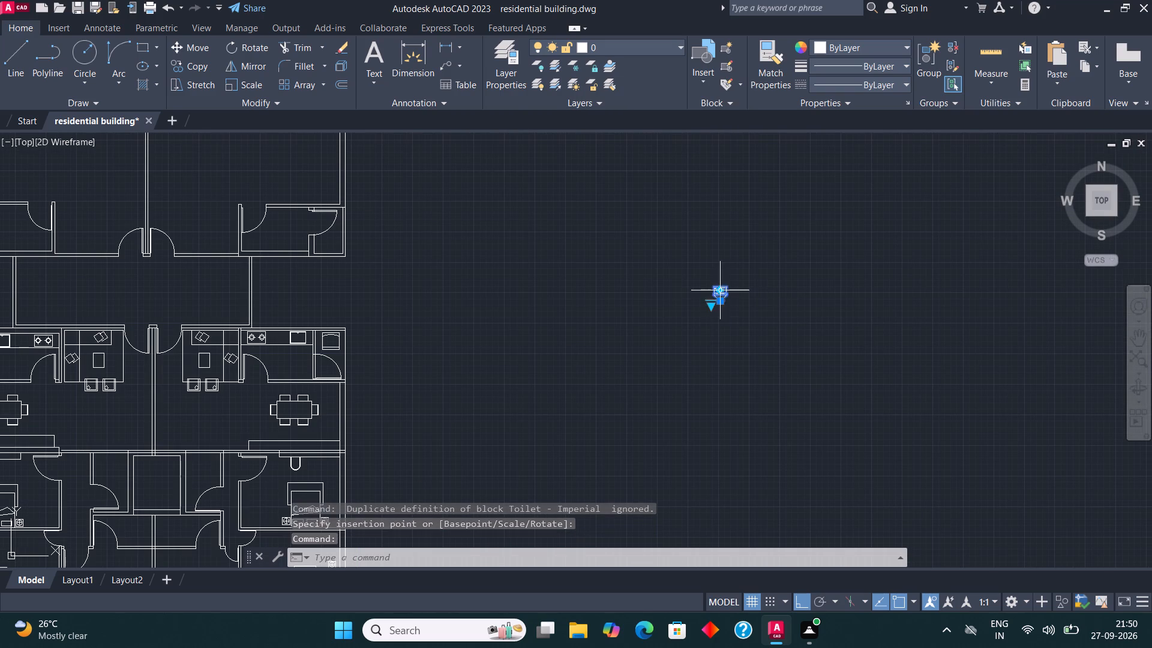
{"action": "left_click", "coordinate": [714, 305]}
{"action": "left_click", "coordinate": [711, 310]}
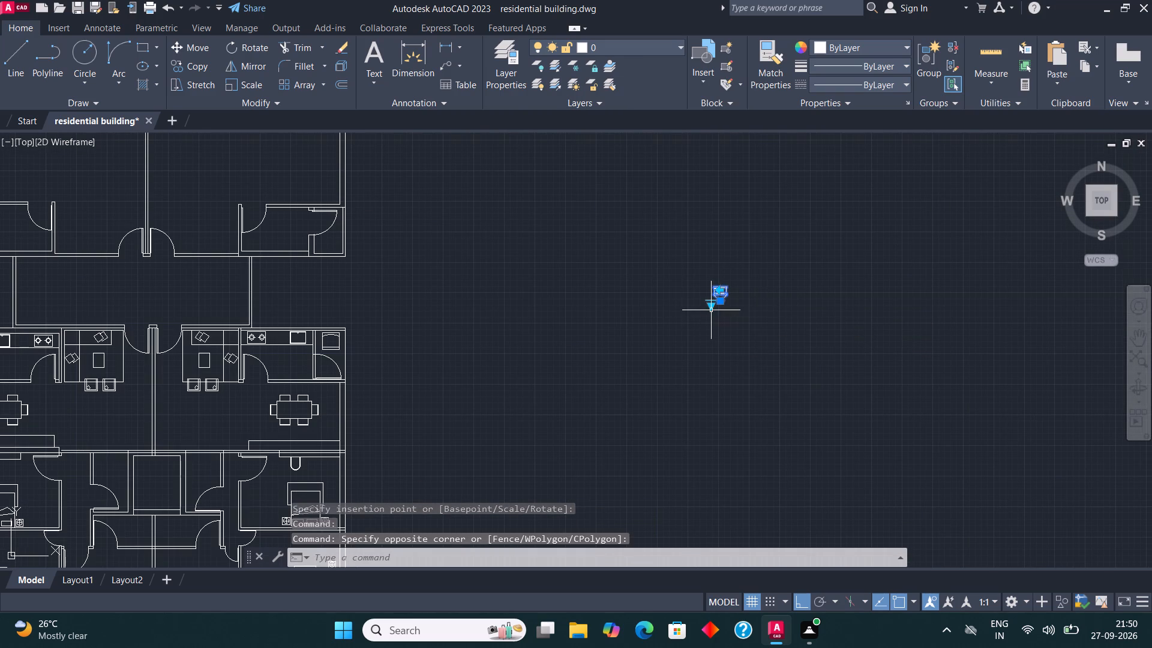
{"action": "left_click", "coordinate": [711, 305]}
{"action": "left_click", "coordinate": [771, 329]}
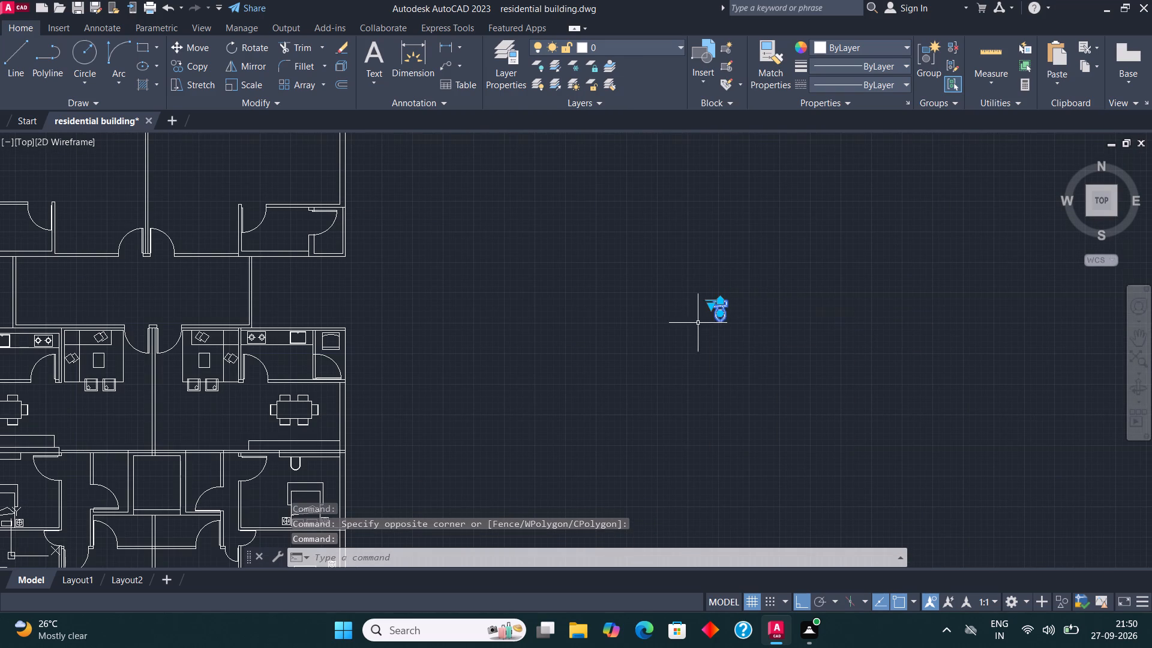
Mirror the plan-view toilet upward about a horizontal line just above it, keeping the original.
{"action": "left_click", "coordinate": [236, 67]}
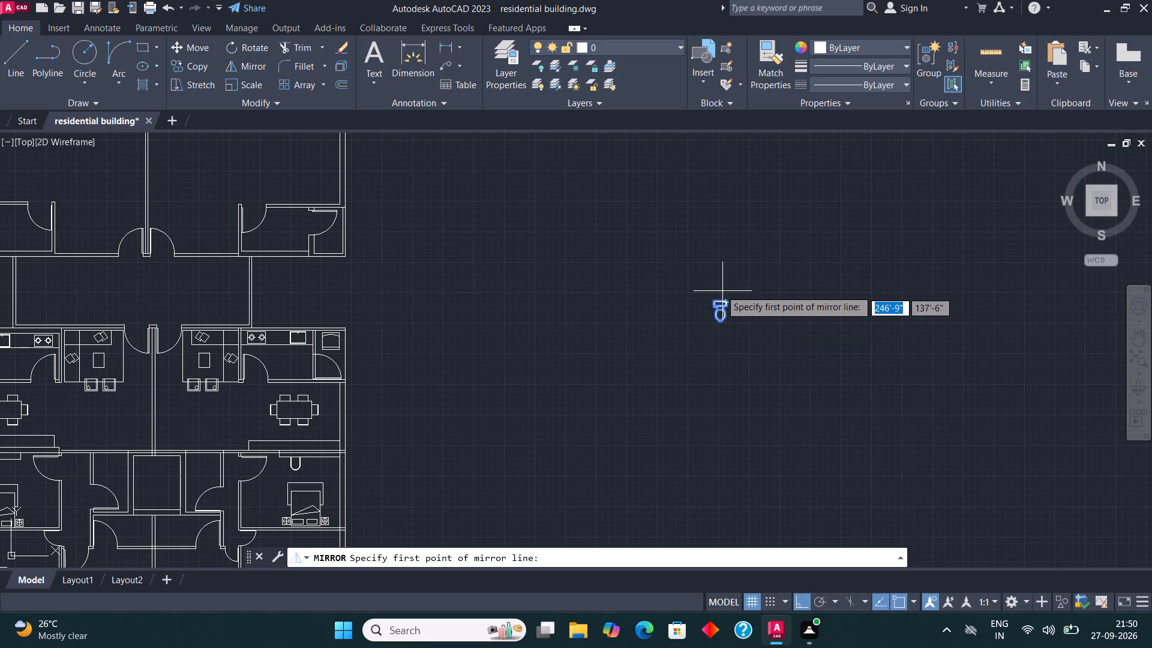
{"action": "left_click", "coordinate": [716, 285]}
{"action": "left_click", "coordinate": [631, 274]}
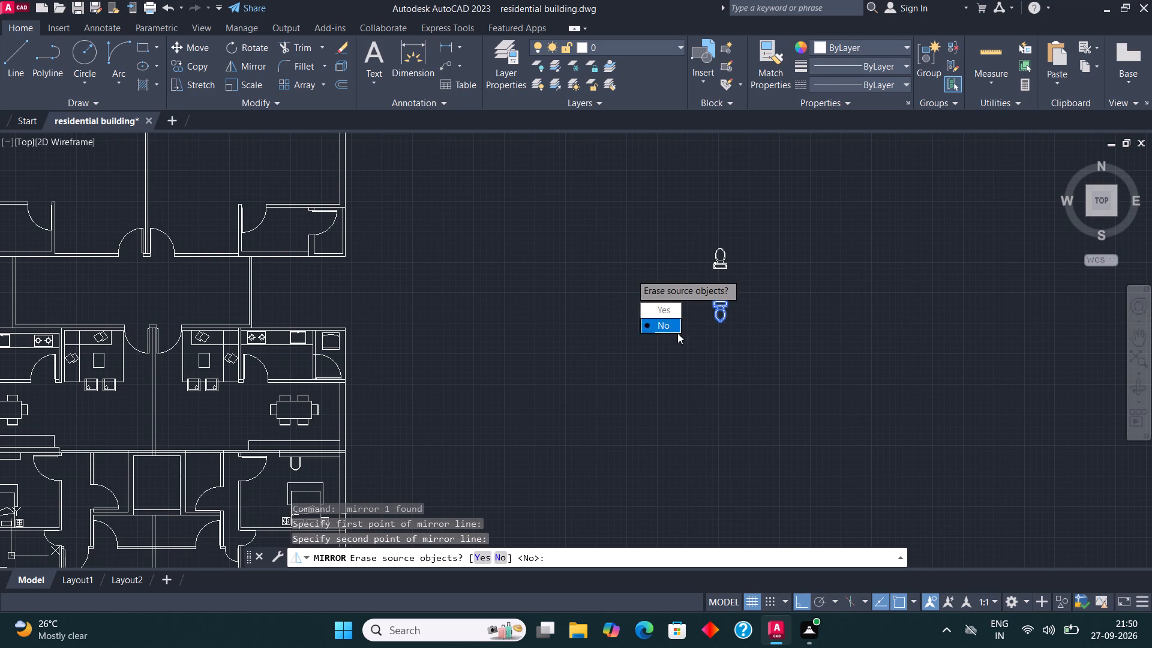
{"action": "left_click_drag", "start_coordinate": [671, 323], "coordinate": [631, 274]}
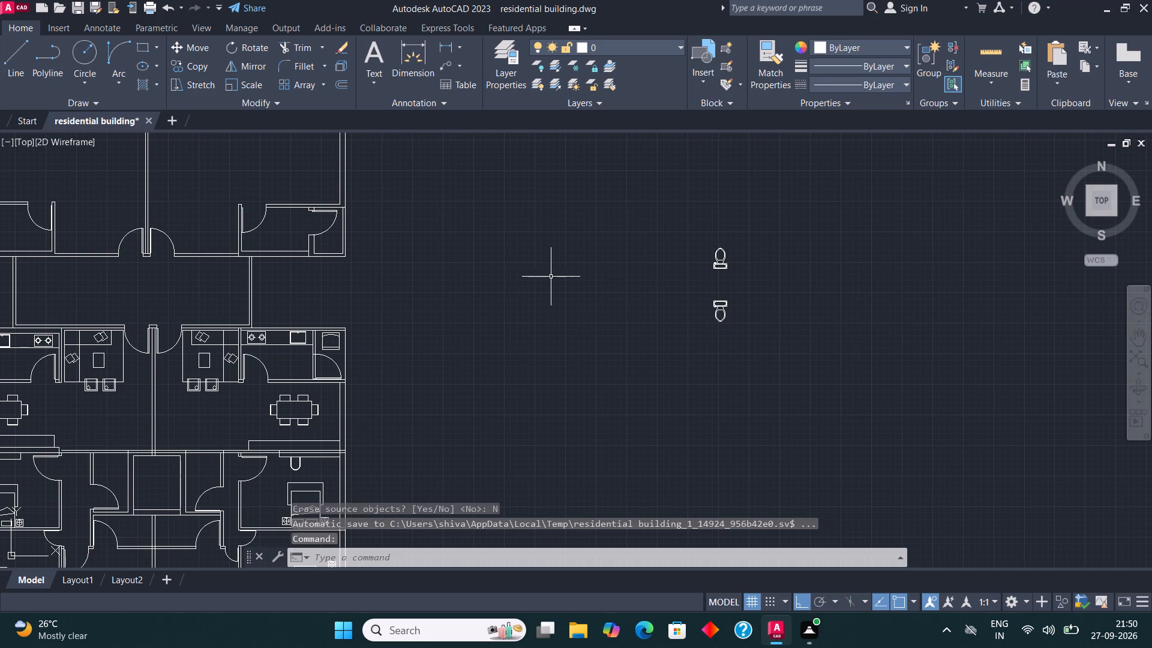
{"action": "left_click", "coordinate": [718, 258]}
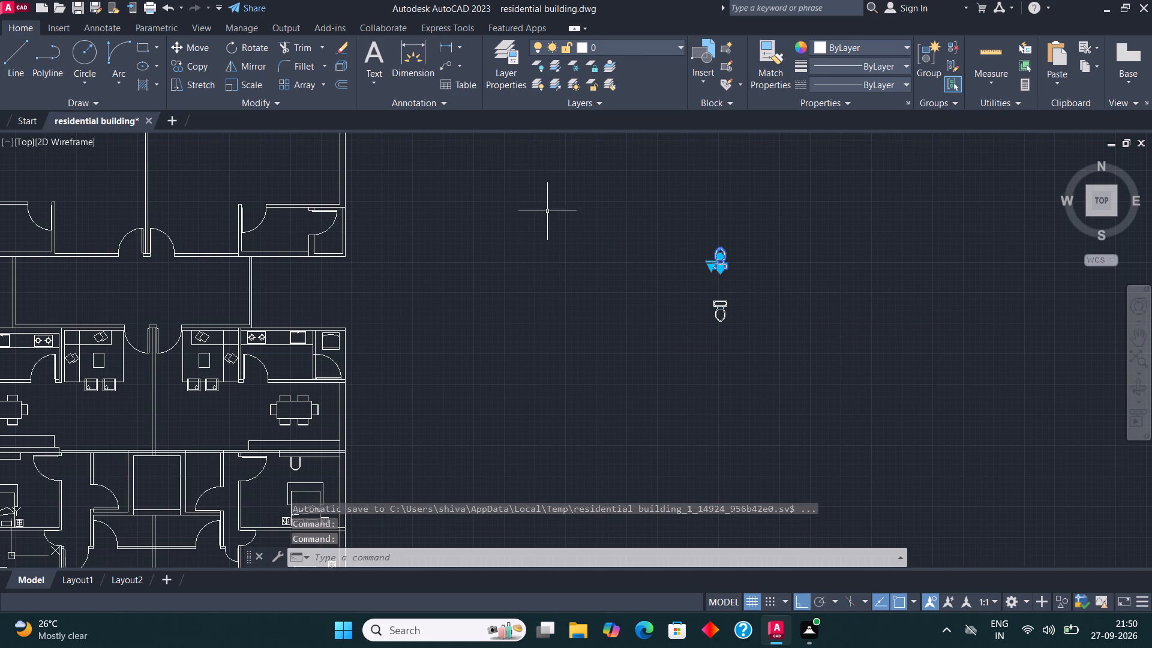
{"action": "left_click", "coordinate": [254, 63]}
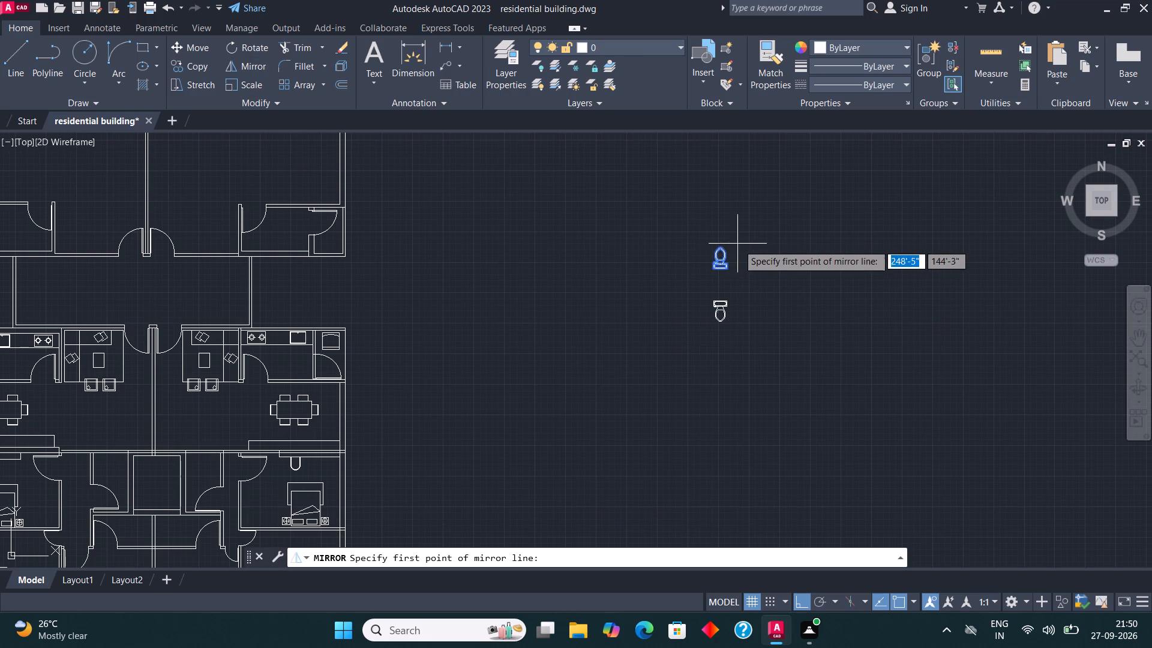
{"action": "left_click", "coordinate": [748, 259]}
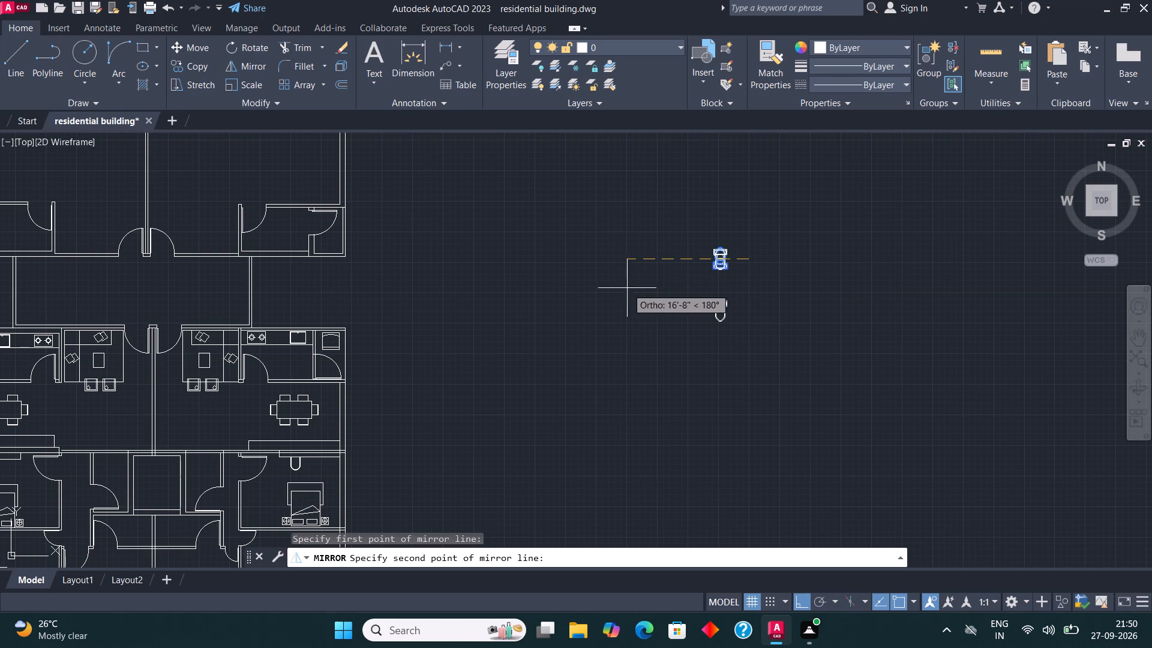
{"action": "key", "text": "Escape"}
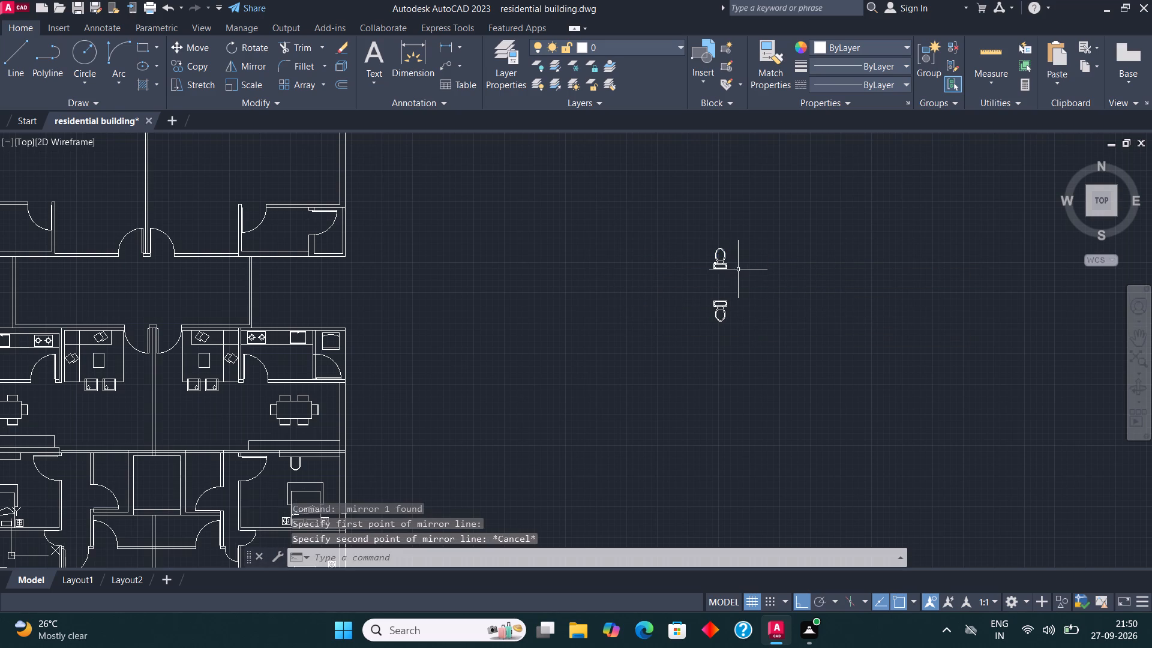
Copy the upward-facing toilet beside the building twice, once to its left and once straight below.
{"action": "left_click", "coordinate": [735, 266]}
{"action": "left_click", "coordinate": [707, 250]}
{"action": "left_click", "coordinate": [203, 72]}
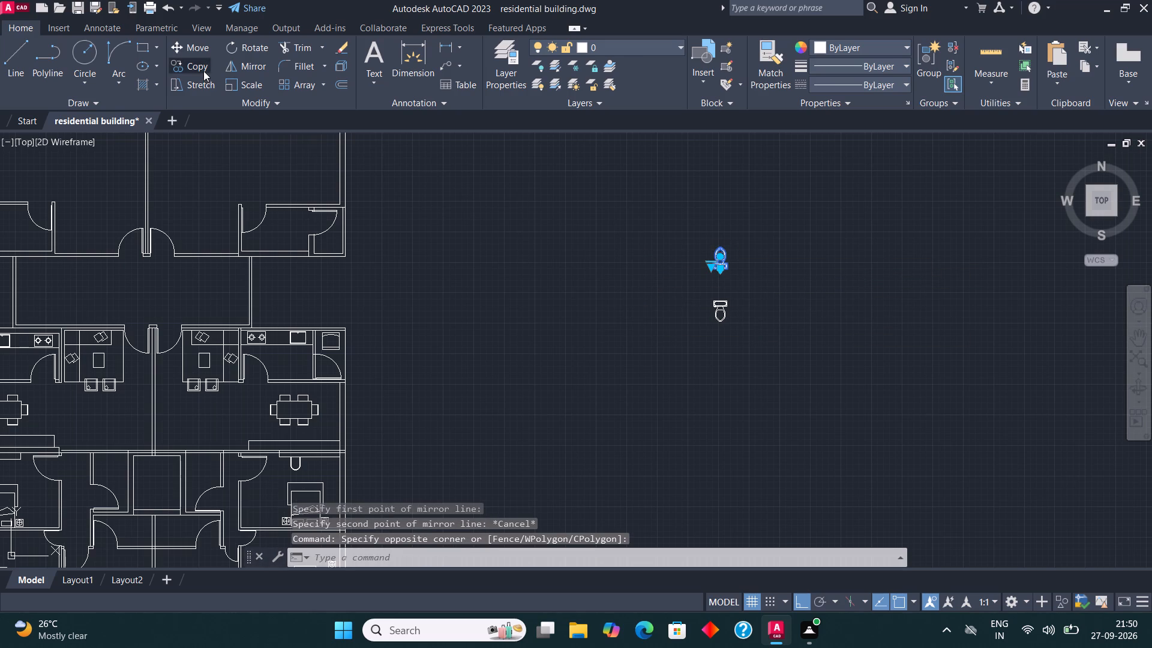
{"action": "left_click", "coordinate": [742, 254]}
{"action": "left_click", "coordinate": [600, 349]}
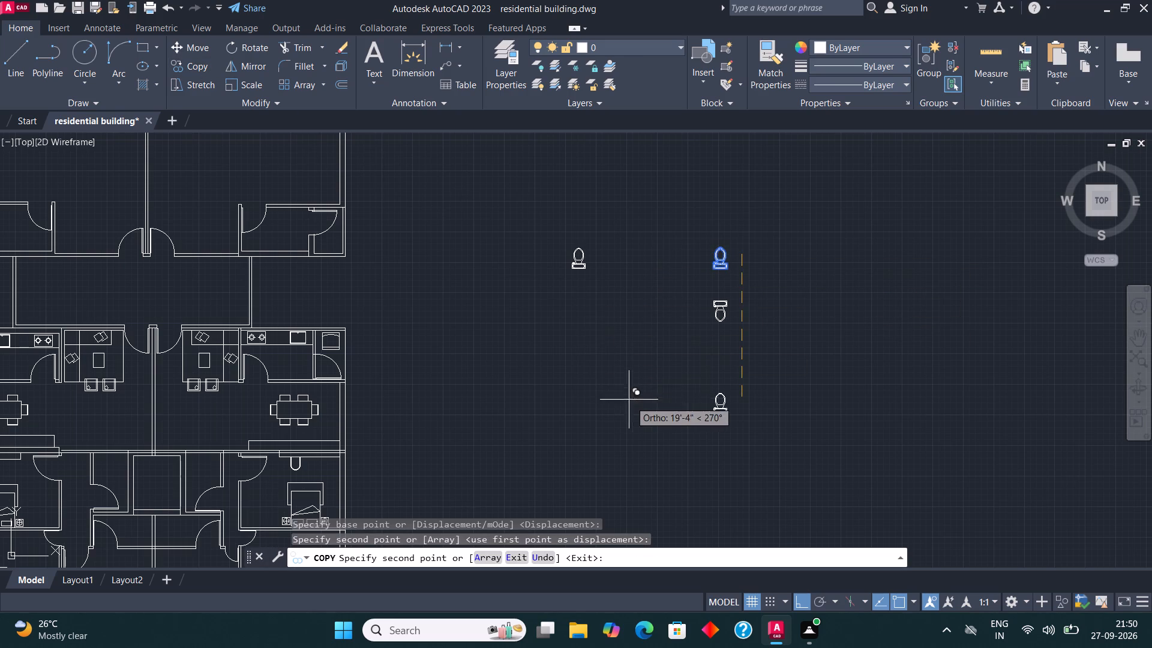
{"action": "left_click", "coordinate": [640, 405]}
{"action": "key", "text": "Escape"}
Rotate the lower toilet copy by 270° so its bowl faces right.
{"action": "left_click_drag", "start_coordinate": [751, 435], "coordinate": [747, 429]}
{"action": "left_click", "coordinate": [668, 371]}
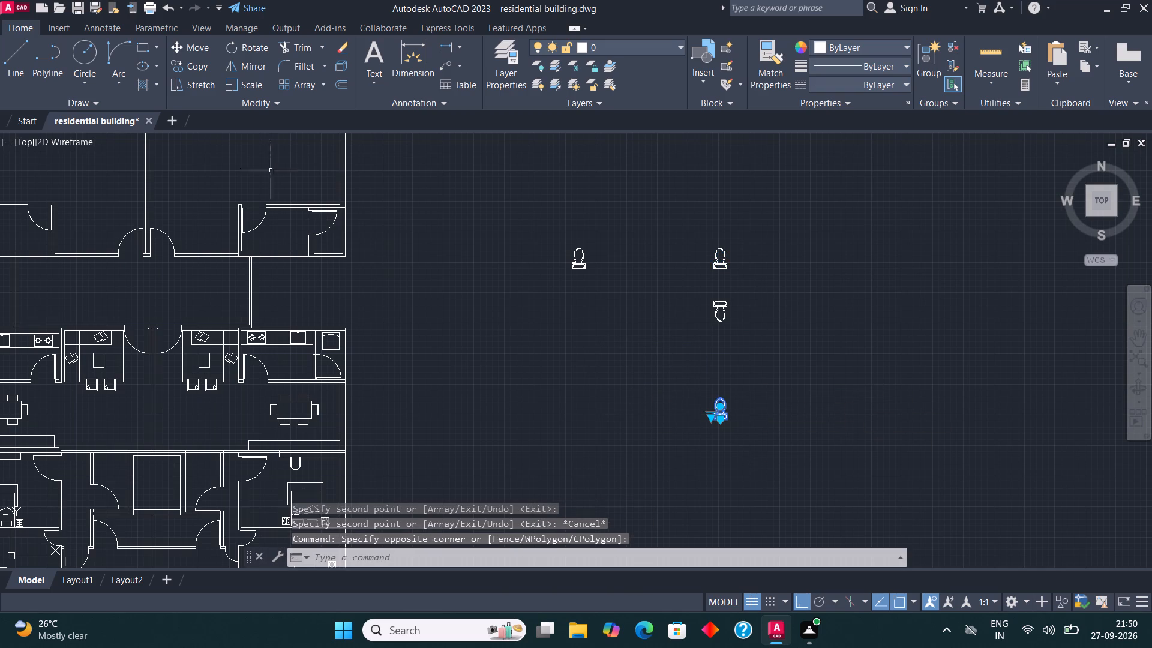
{"action": "left_click", "coordinate": [262, 44]}
{"action": "left_click", "coordinate": [726, 408]}
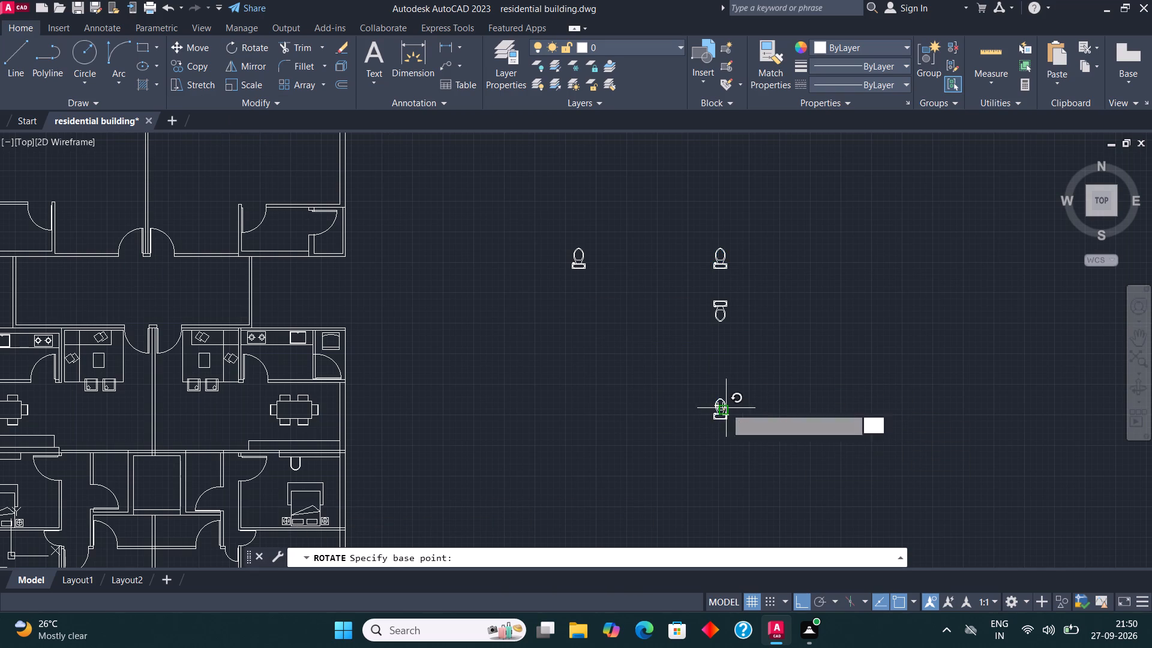
{"action": "left_click", "coordinate": [721, 446]}
Rotate the left toilet copy a quarter turn counterclockwise so its bowl faces left.
{"action": "left_click", "coordinate": [616, 314]}
{"action": "left_click", "coordinate": [552, 227]}
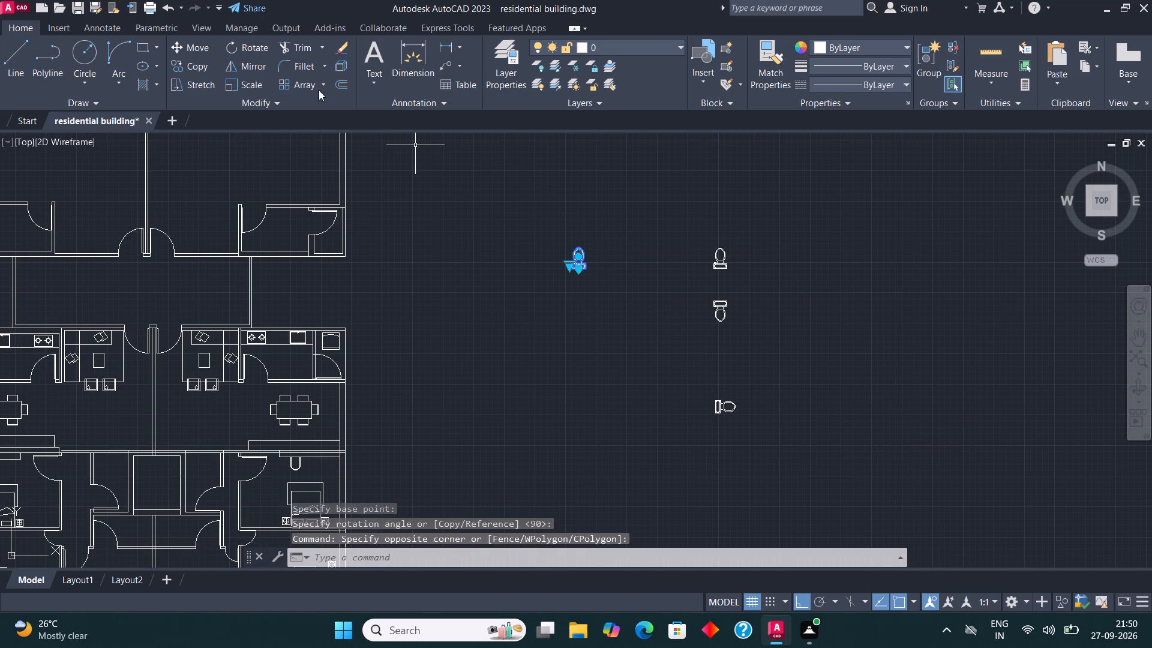
{"action": "left_click", "coordinate": [243, 45]}
{"action": "left_click", "coordinate": [601, 271]}
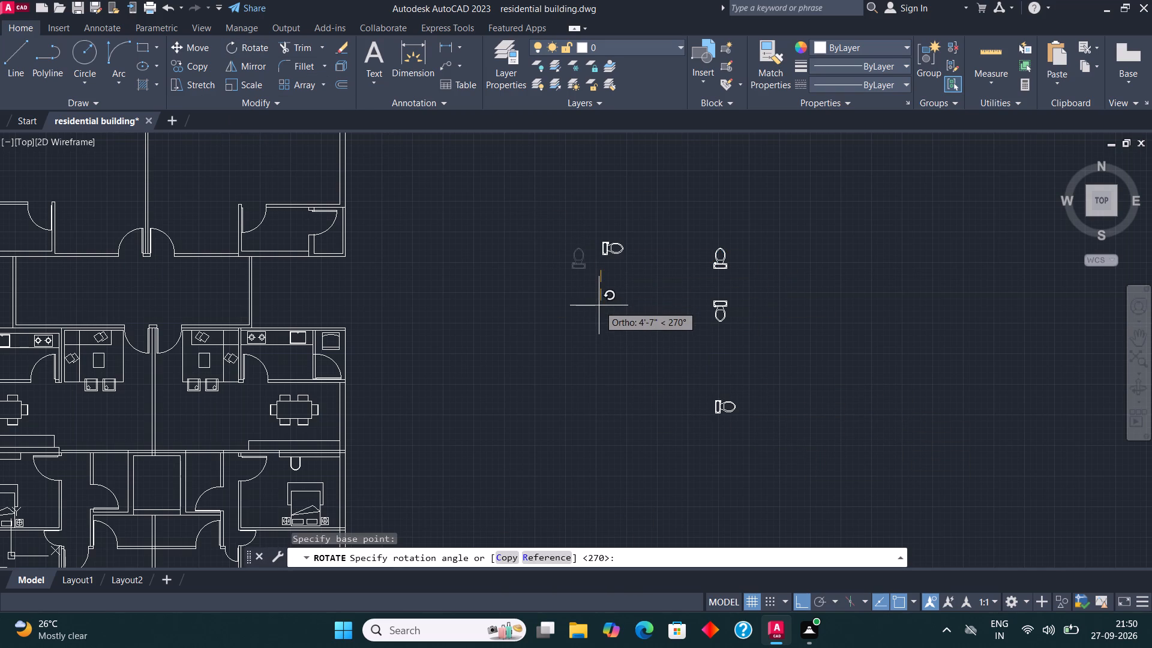
{"action": "left_click", "coordinate": [592, 236]}
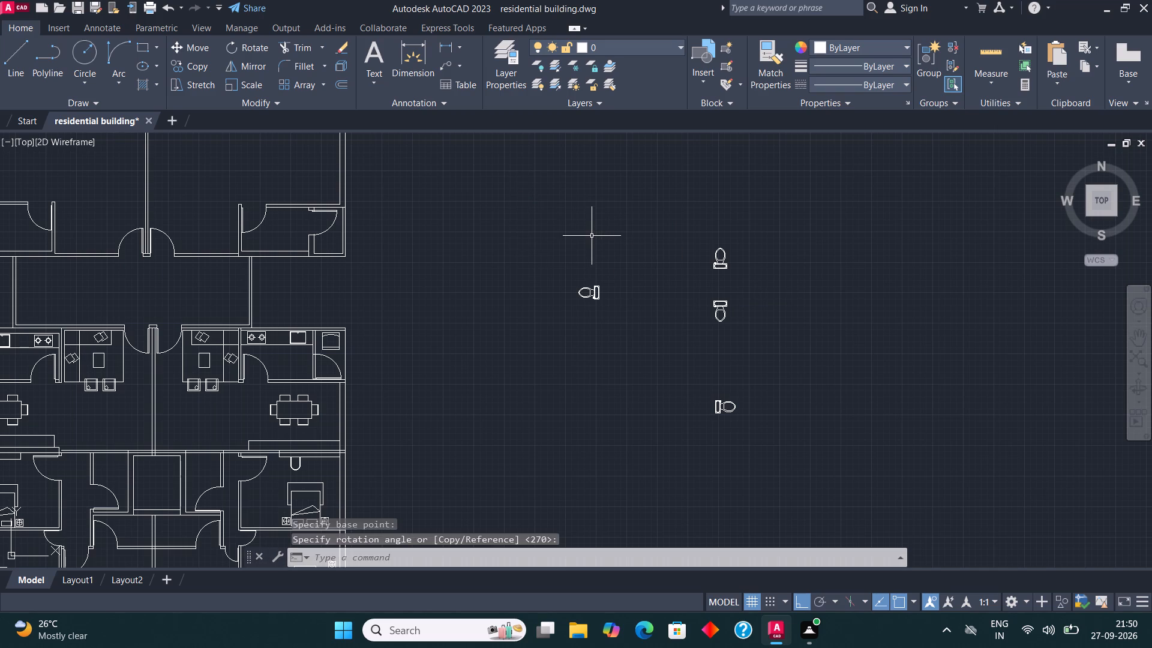
{"action": "key", "text": "Escape"}
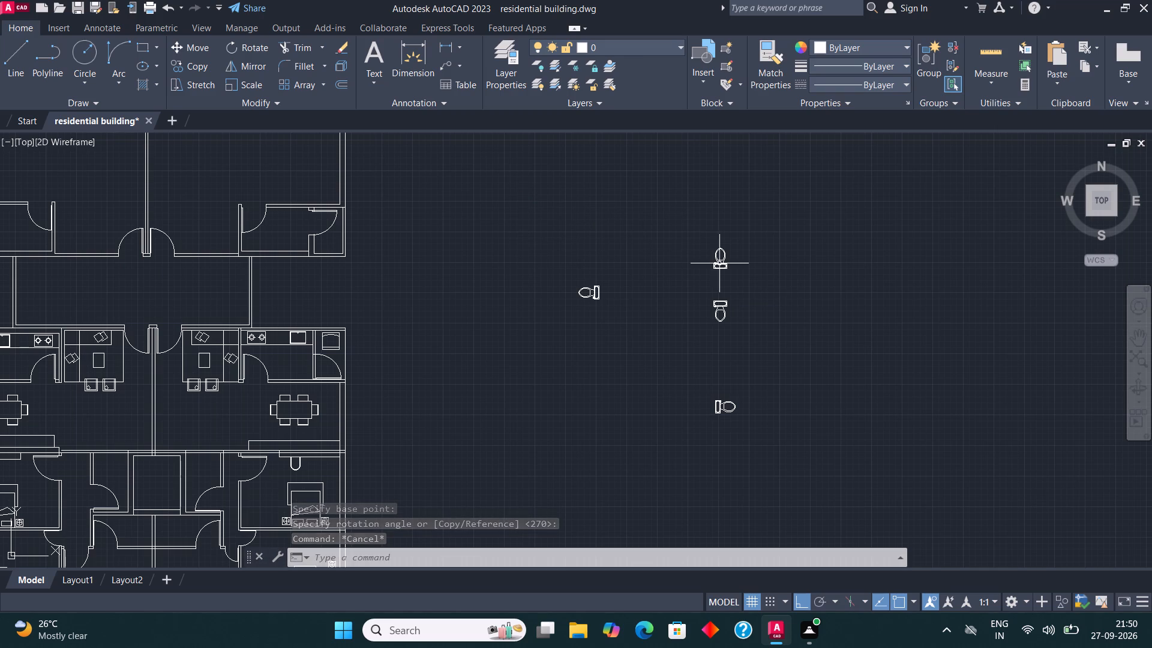
Copy the downward-facing toilet into the two bathrooms below the central shaft, one on each side of the dividing wall, with Ortho off.
{"action": "left_click", "coordinate": [722, 303]}
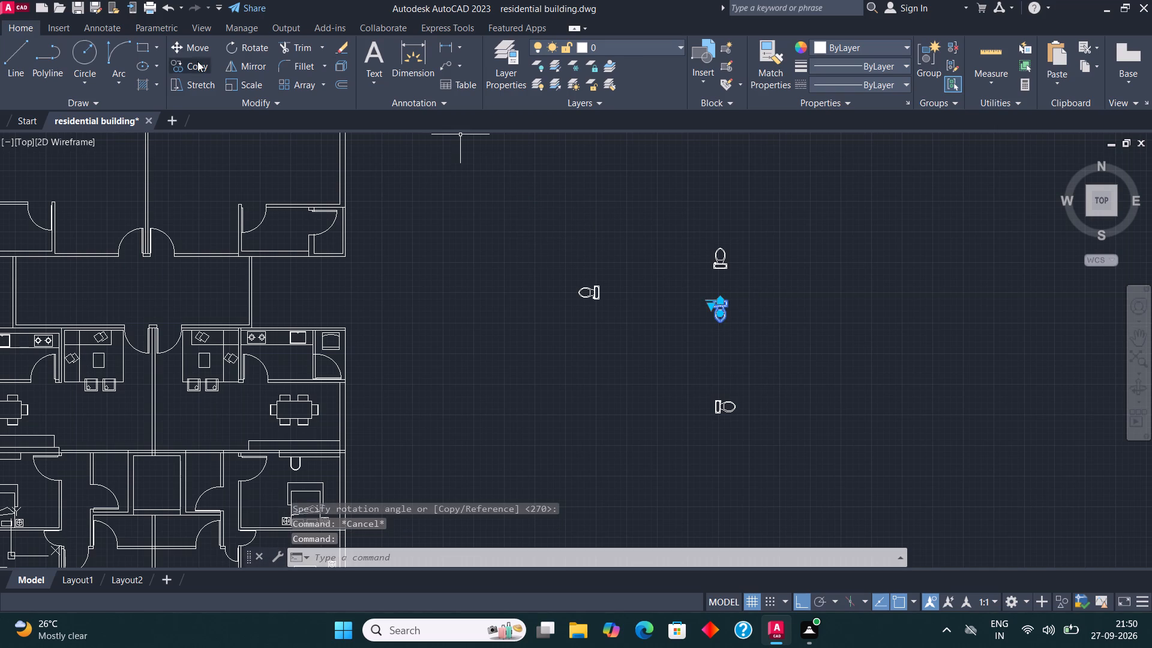
{"action": "left_click", "coordinate": [197, 61]}
{"action": "left_click", "coordinate": [732, 302]}
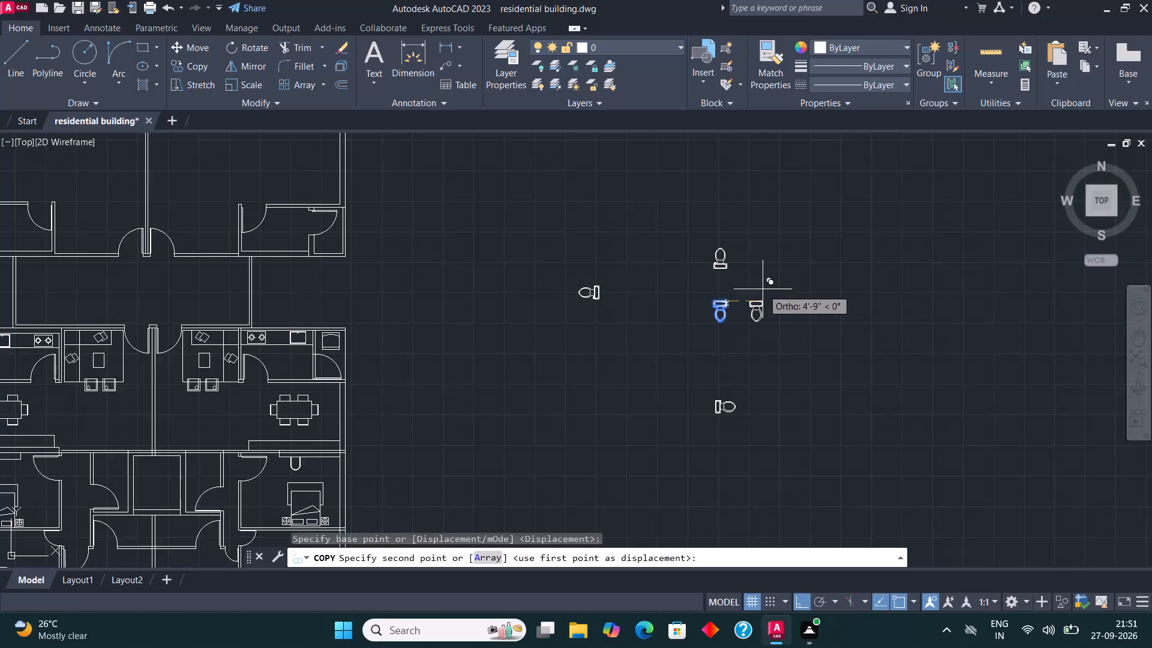
{"action": "scroll", "coordinate": [763, 312], "scroll_direction": "down", "scroll_amount": 2}
{"action": "key", "text": "F8"}
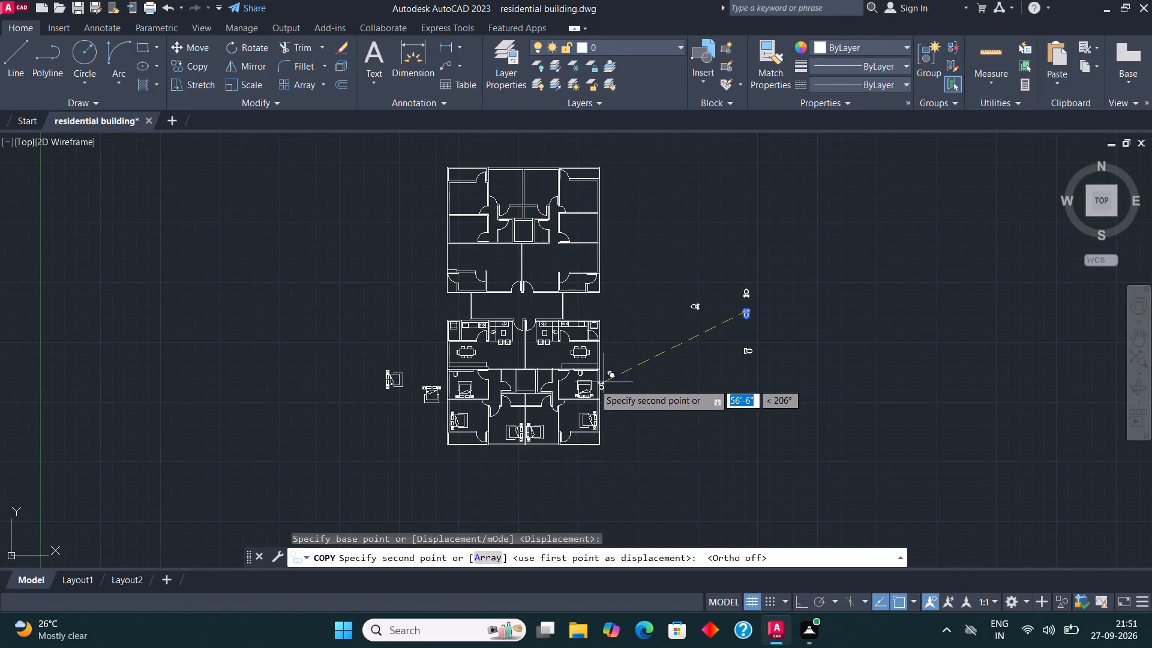
{"action": "scroll", "coordinate": [525, 400], "scroll_direction": "up", "scroll_amount": 2}
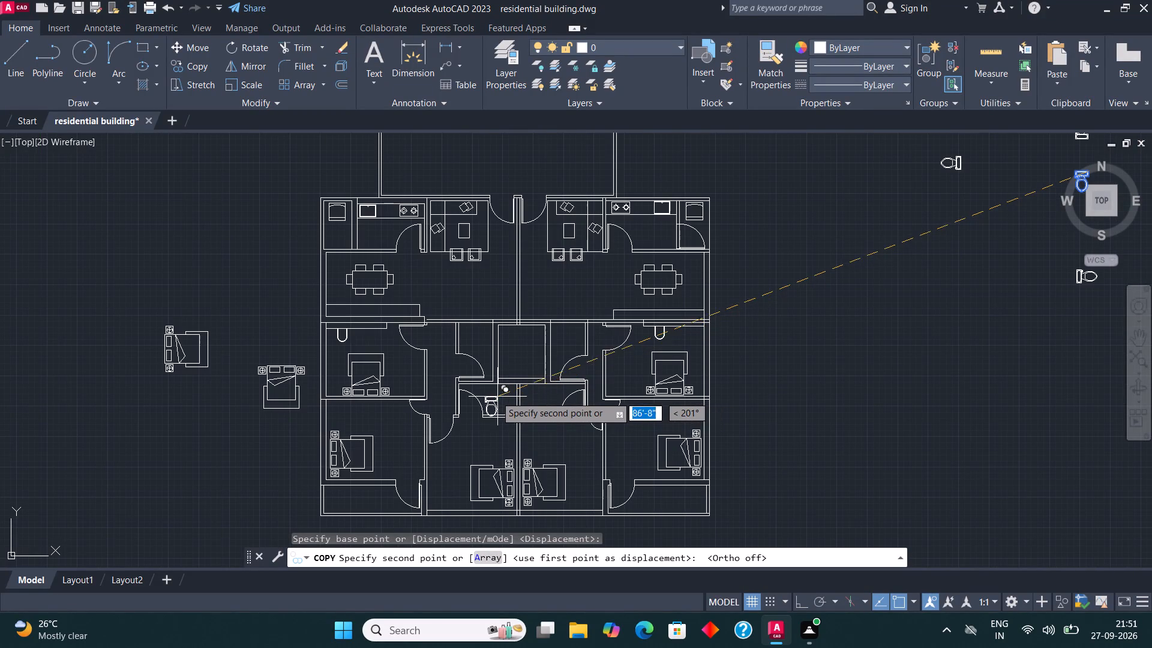
{"action": "scroll", "coordinate": [496, 396], "scroll_direction": "up", "scroll_amount": 2}
{"action": "left_click", "coordinate": [531, 374]}
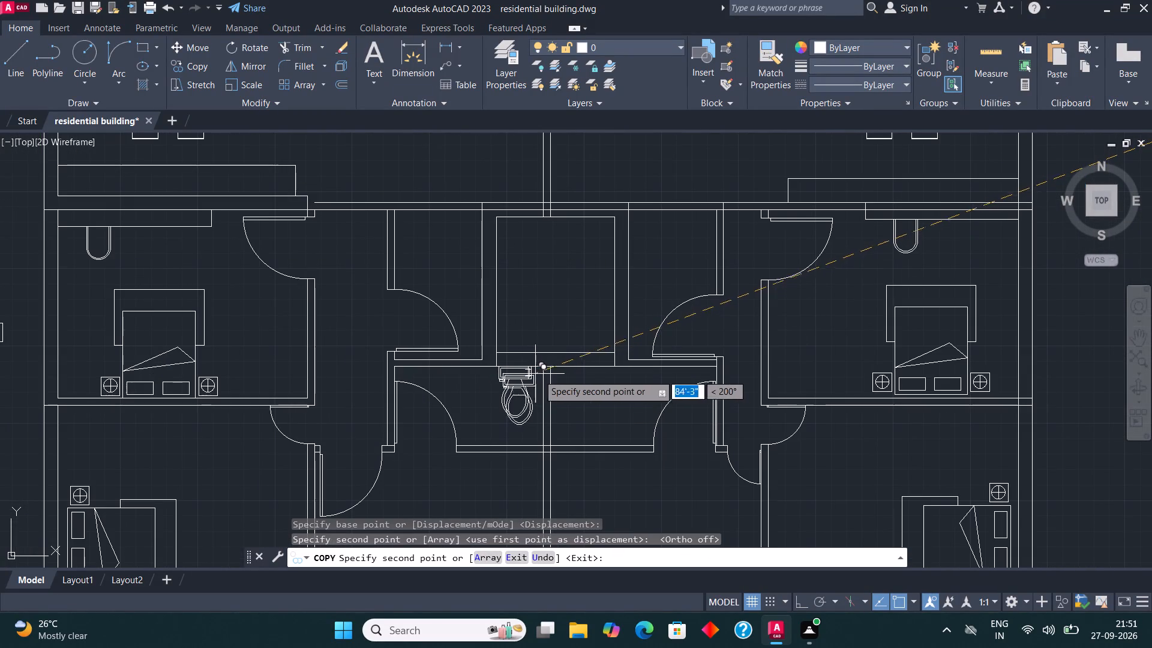
{"action": "left_click", "coordinate": [590, 368]}
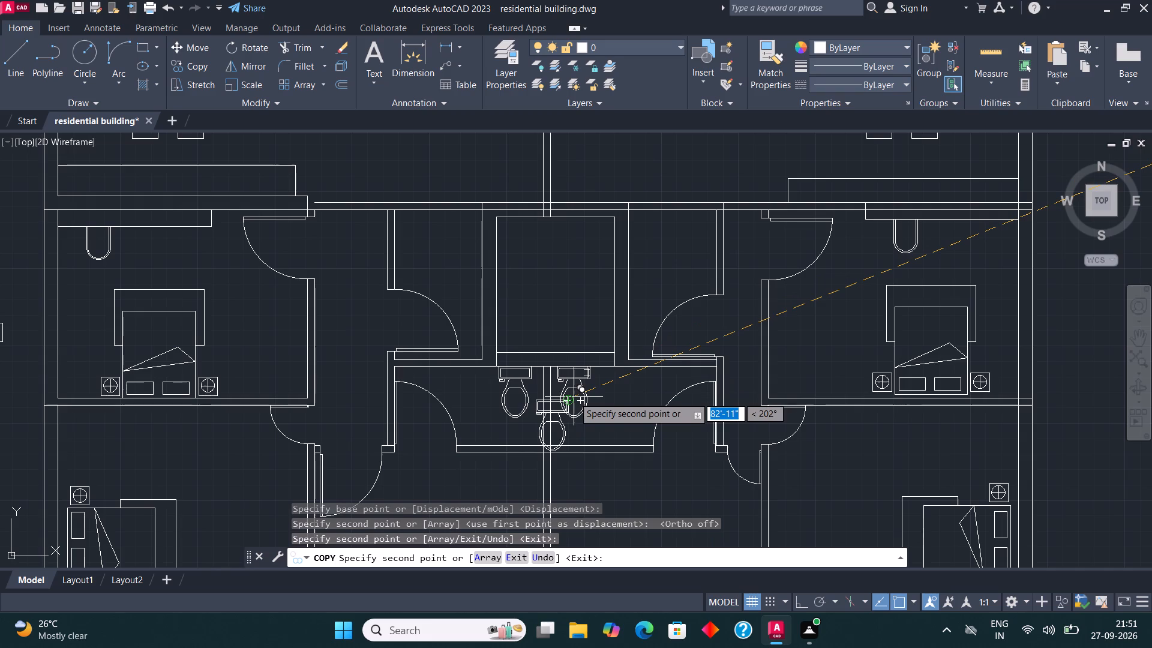
{"action": "key", "text": "Escape"}
Copy the left-facing toilet into the left unit's small bathroom beside the central shaft.
{"action": "scroll", "coordinate": [575, 419], "scroll_direction": "down", "scroll_amount": 3}
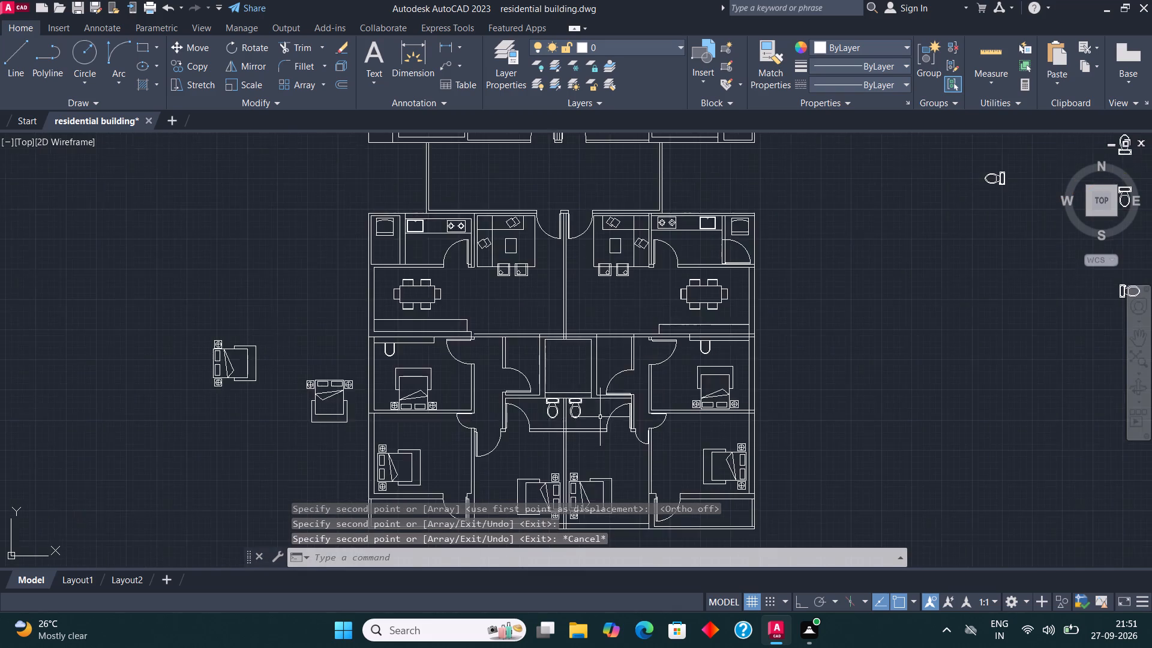
{"action": "scroll", "coordinate": [601, 416], "scroll_direction": "down", "scroll_amount": 2}
{"action": "scroll", "coordinate": [729, 356], "scroll_direction": "up", "scroll_amount": 3}
{"action": "left_click", "coordinate": [610, 358]}
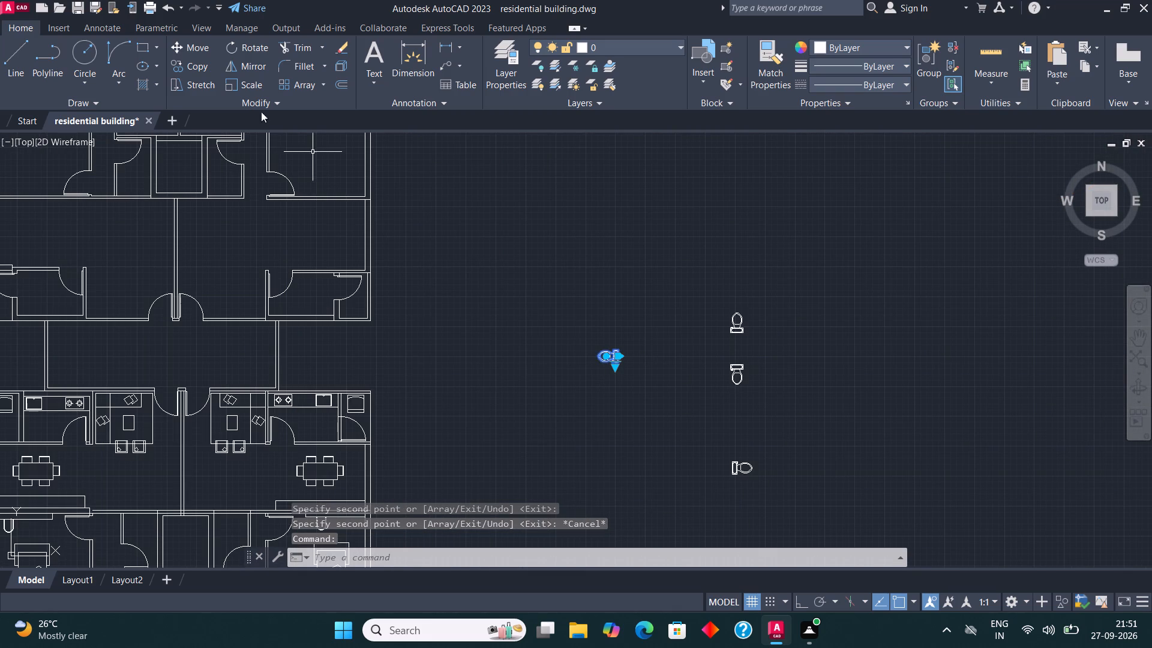
{"action": "left_click", "coordinate": [197, 71]}
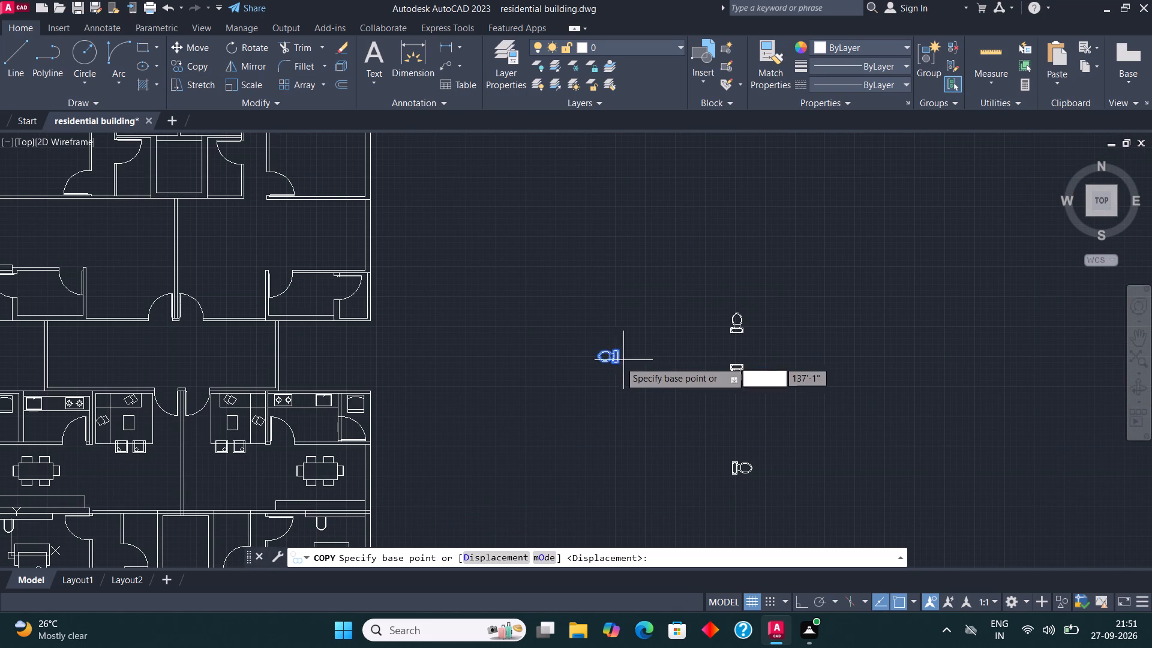
{"action": "left_click", "coordinate": [618, 364]}
{"action": "scroll", "coordinate": [726, 314], "scroll_direction": "down", "scroll_amount": 2}
{"action": "scroll", "coordinate": [491, 401], "scroll_direction": "up", "scroll_amount": 3}
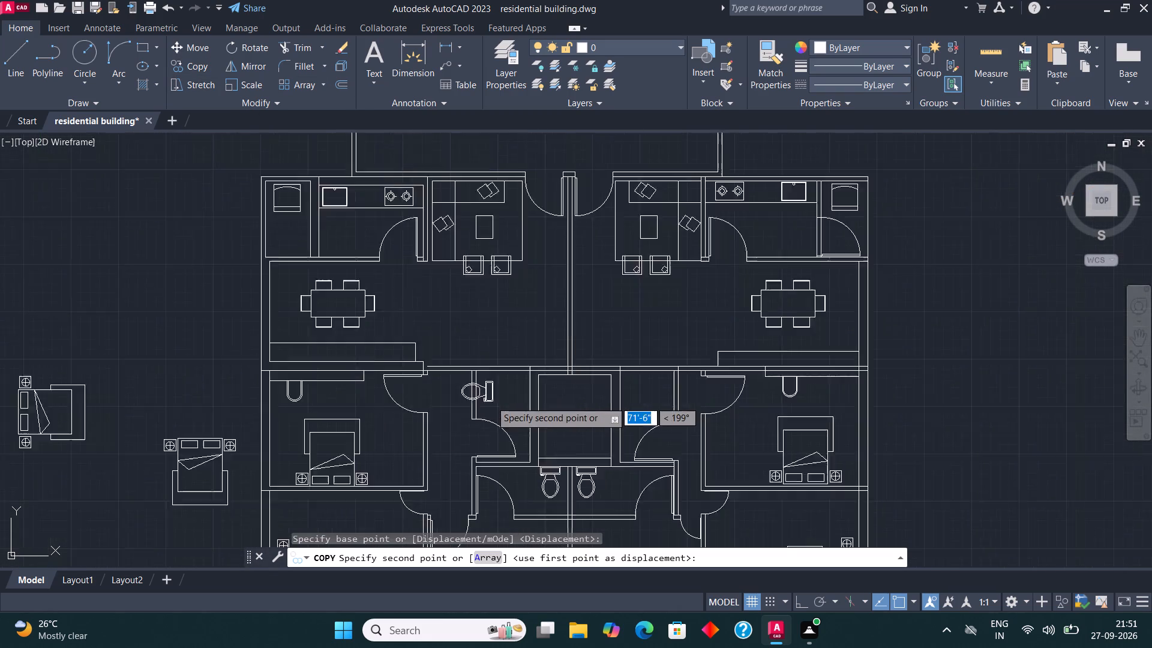
{"action": "scroll", "coordinate": [491, 401], "scroll_direction": "up", "scroll_amount": 1}
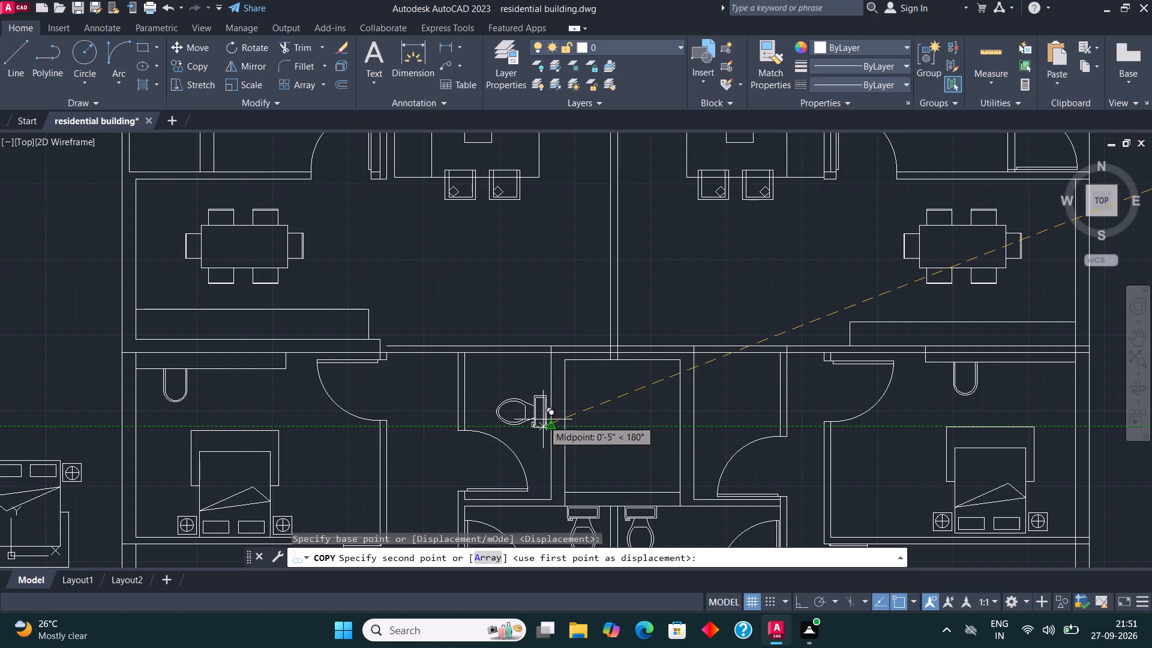
{"action": "left_click", "coordinate": [544, 413]}
{"action": "scroll", "coordinate": [461, 347], "scroll_direction": "down", "scroll_amount": 3}
{"action": "key", "text": "Escape"}
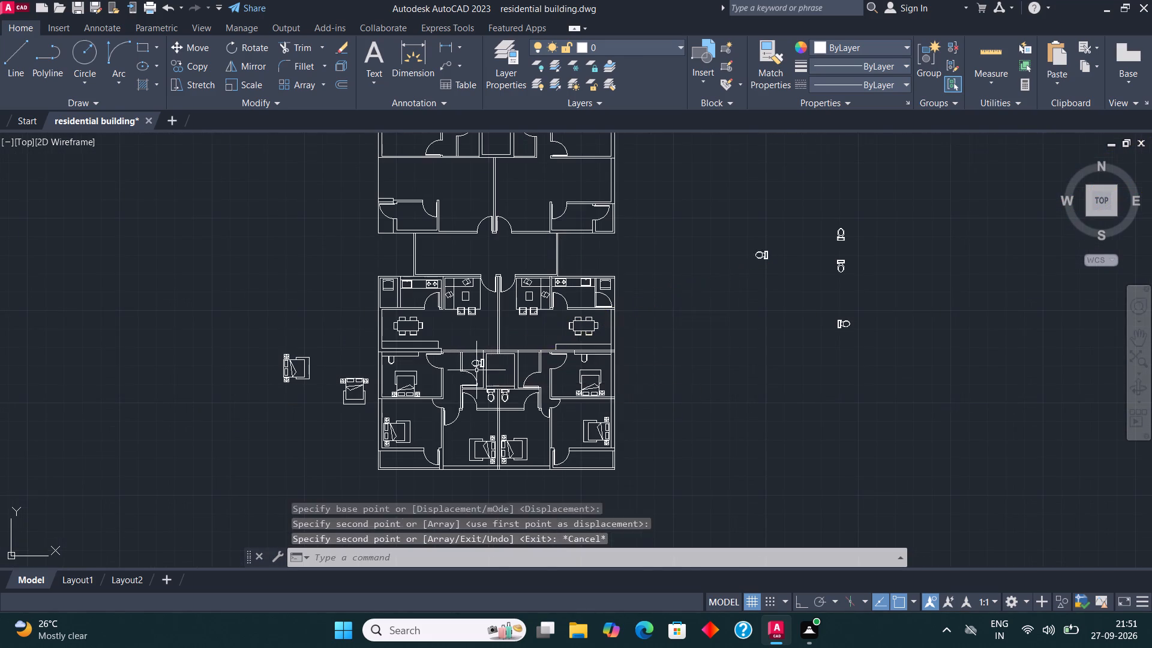
Move the left bathroom's toilet by its upper tank corner so the tank sits flush against the shaft-side wall.
{"action": "scroll", "coordinate": [476, 370], "scroll_direction": "up", "scroll_amount": 3}
{"action": "left_click", "coordinate": [457, 346]}
{"action": "left_click", "coordinate": [453, 330]}
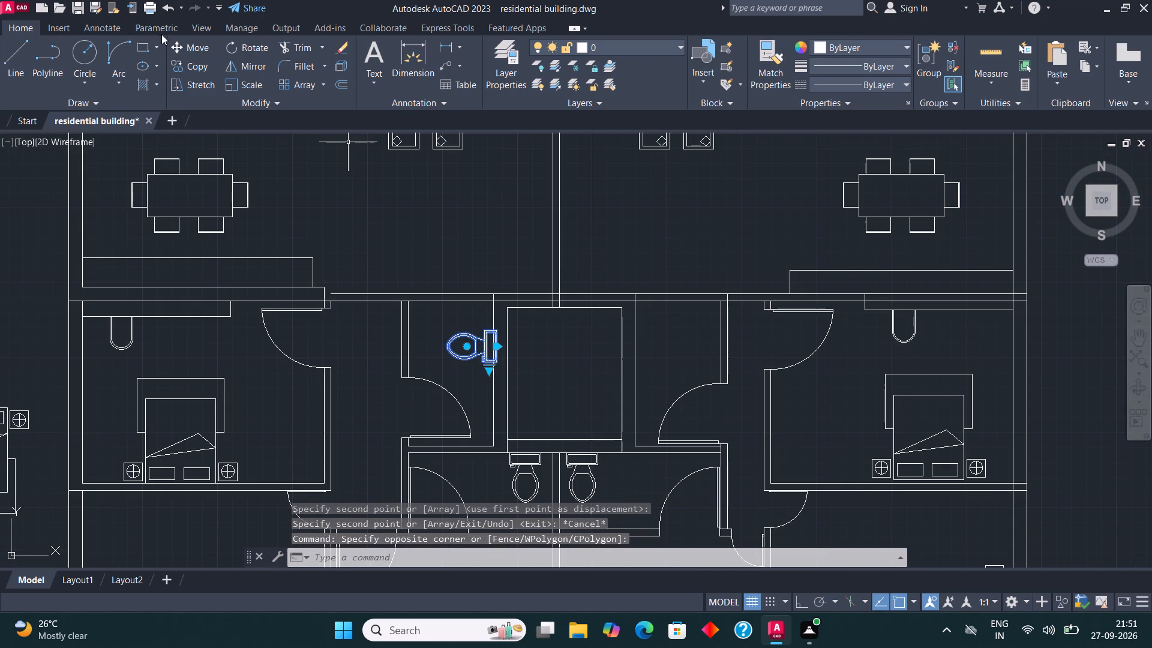
{"action": "left_click", "coordinate": [184, 49]}
{"action": "scroll", "coordinate": [499, 324], "scroll_direction": "up", "scroll_amount": 3}
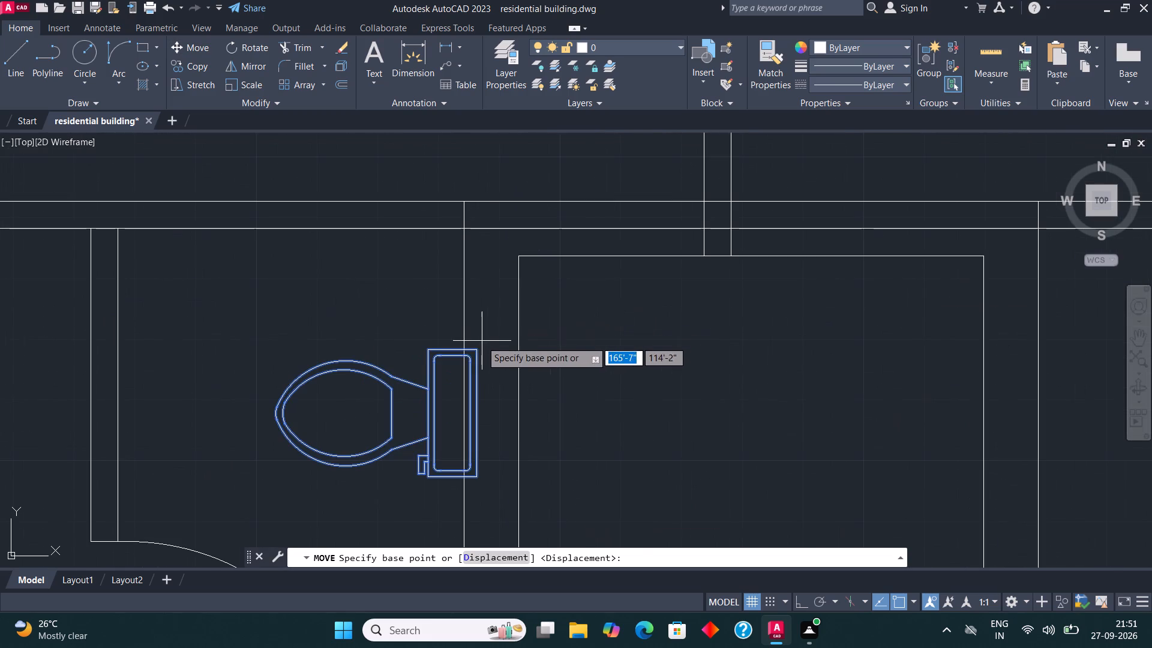
{"action": "left_click", "coordinate": [475, 350]}
{"action": "left_click", "coordinate": [464, 310]}
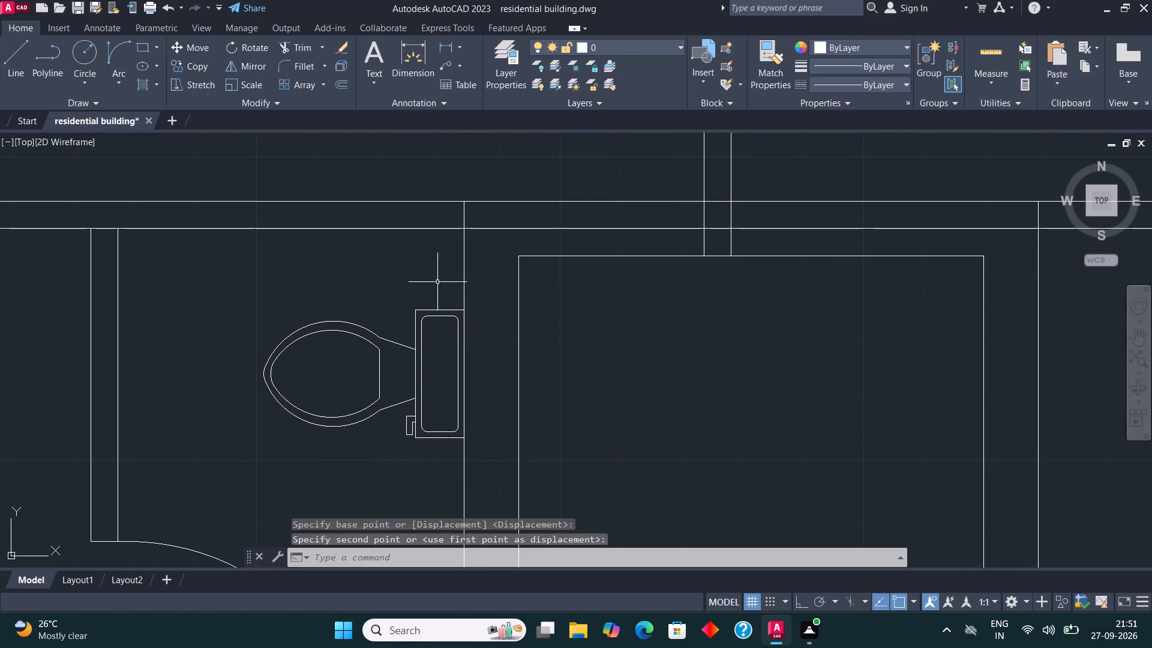
Copy the right-facing toilet into the right unit's small bathroom, with its tank corner against the shaft-side wall.
{"action": "scroll", "coordinate": [422, 274], "scroll_direction": "down", "scroll_amount": 5}
{"action": "left_click", "coordinate": [991, 236]}
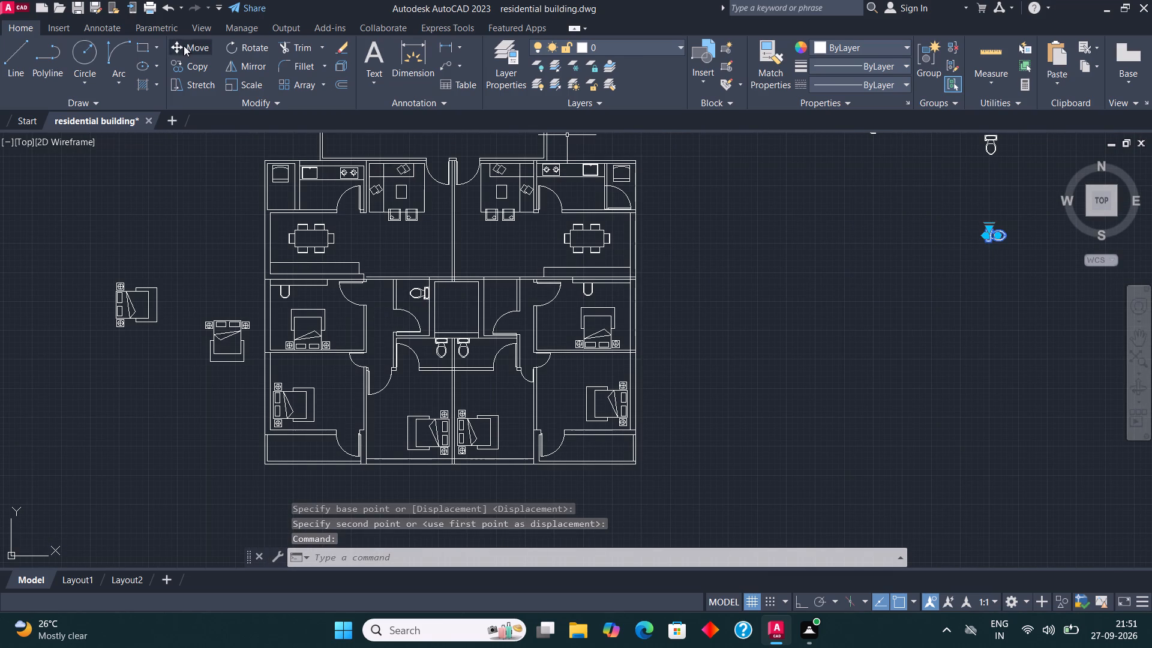
{"action": "left_click", "coordinate": [197, 68]}
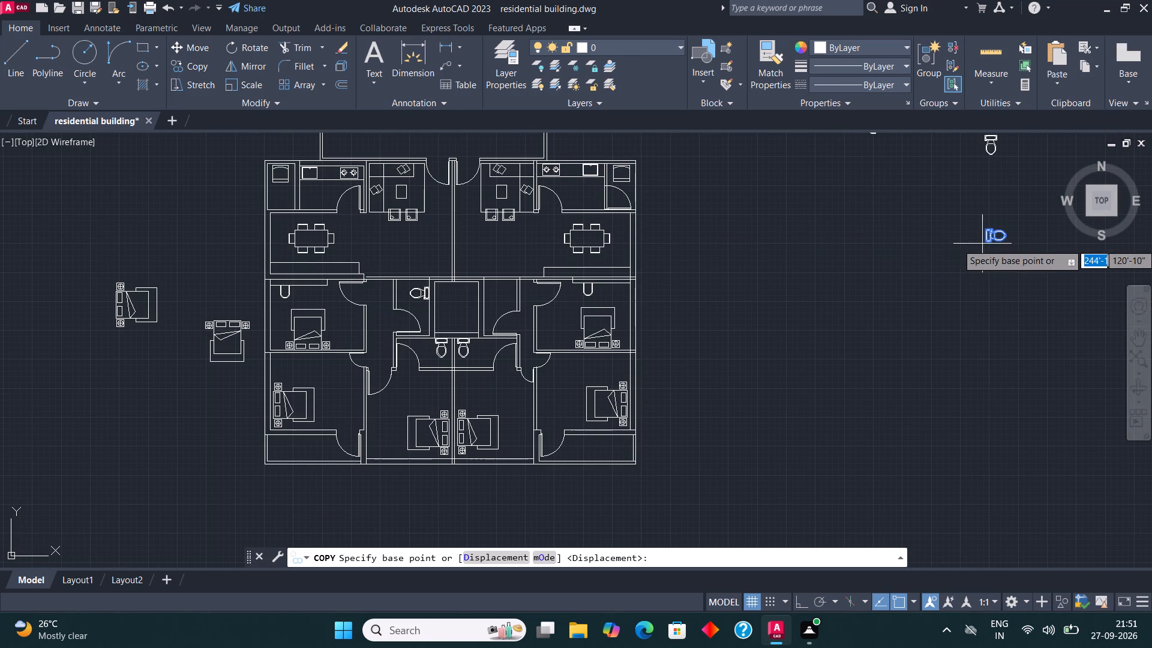
{"action": "left_click", "coordinate": [984, 244]}
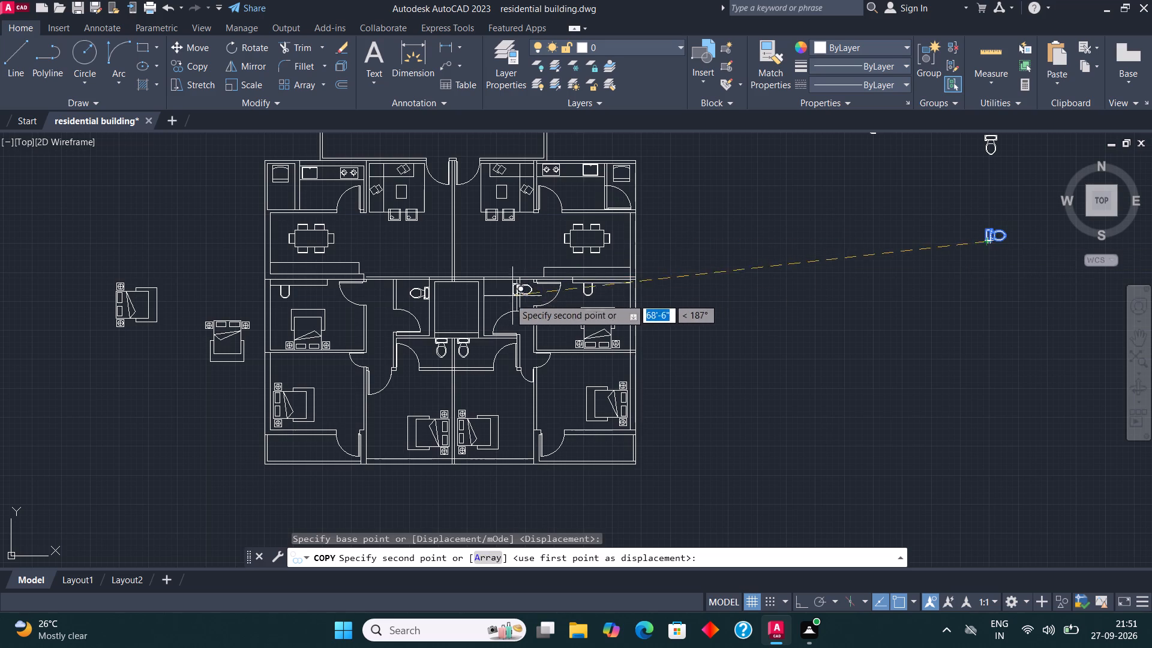
{"action": "scroll", "coordinate": [482, 296], "scroll_direction": "up", "scroll_amount": 4}
{"action": "left_click", "coordinate": [475, 308]}
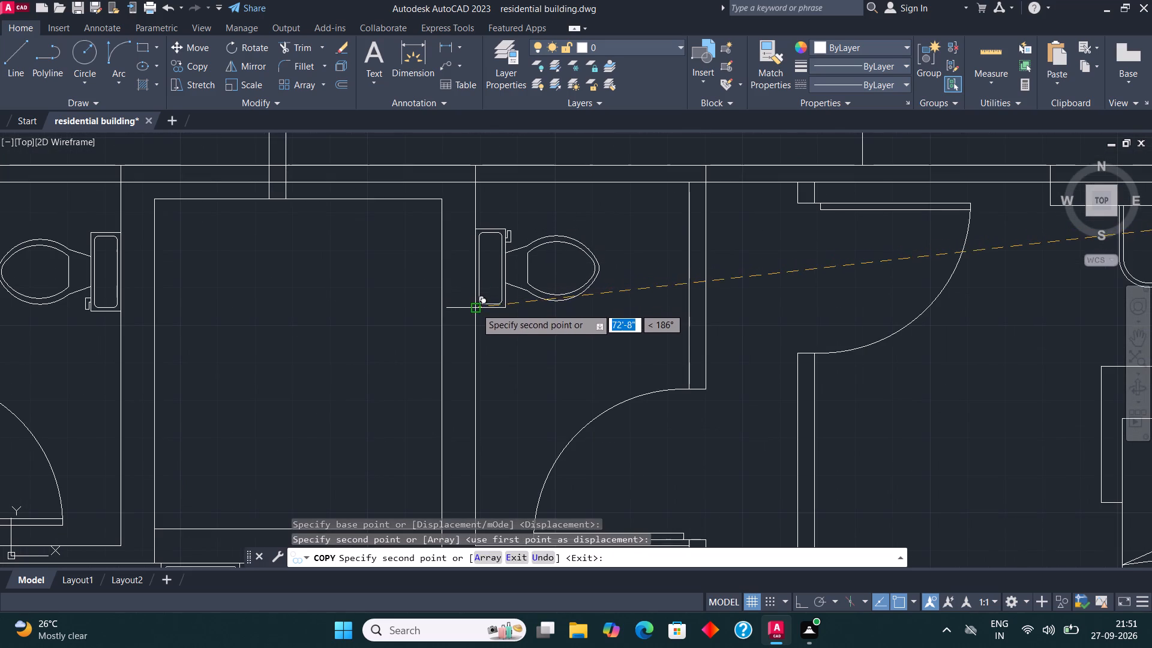
{"action": "key", "text": "Escape"}
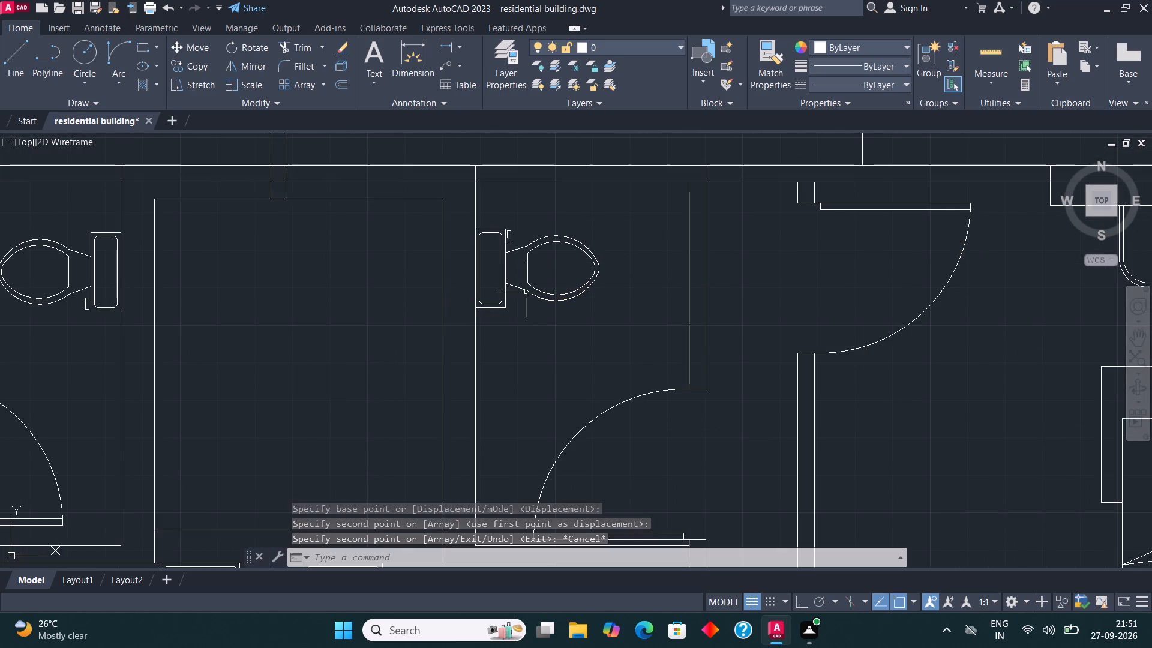
Copy the upward-facing spare toilet into the two upper-block bathrooms above the central shaft, one on each side of the dividing wall.
{"action": "scroll", "coordinate": [537, 319], "scroll_direction": "down", "scroll_amount": 2}
{"action": "scroll", "coordinate": [605, 344], "scroll_direction": "down", "scroll_amount": 2}
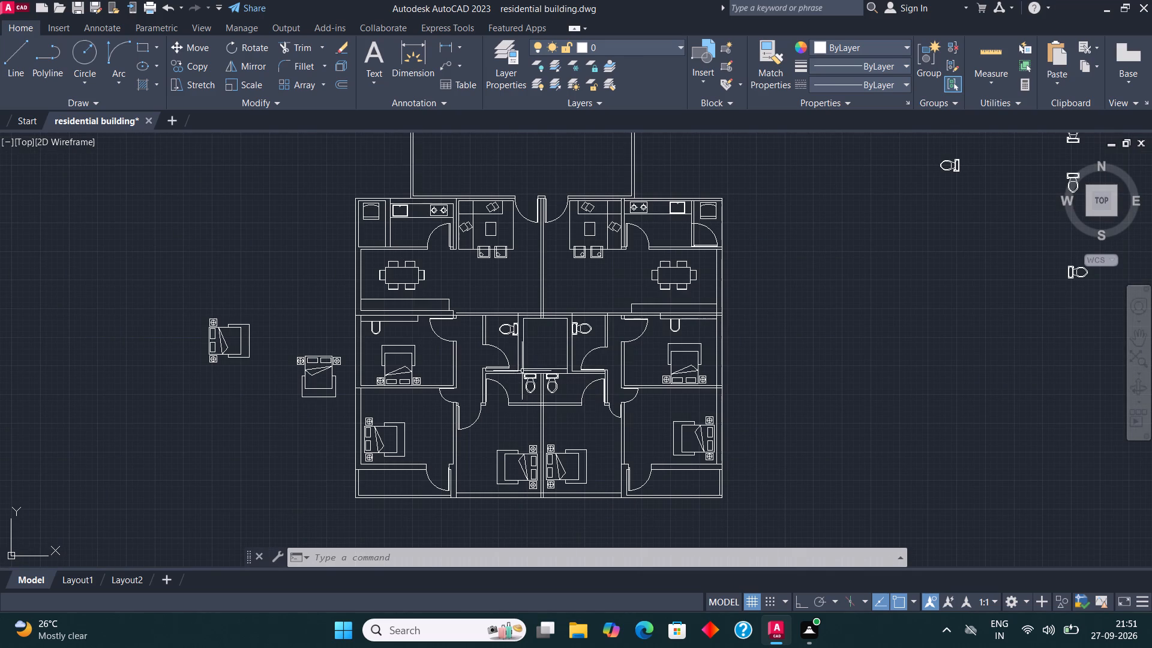
{"action": "scroll", "coordinate": [1013, 303], "scroll_direction": "down", "scroll_amount": 1}
{"action": "left_click", "coordinate": [1051, 205]}
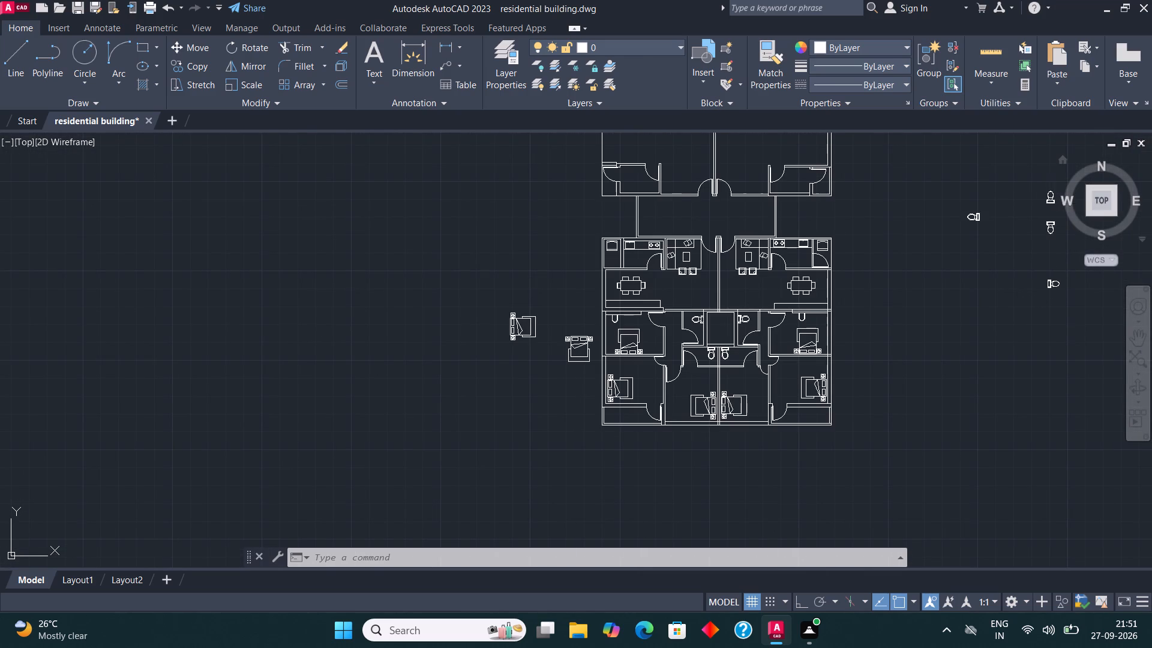
{"action": "left_click", "coordinate": [195, 65]}
{"action": "scroll", "coordinate": [588, 299], "scroll_direction": "down", "scroll_amount": 3}
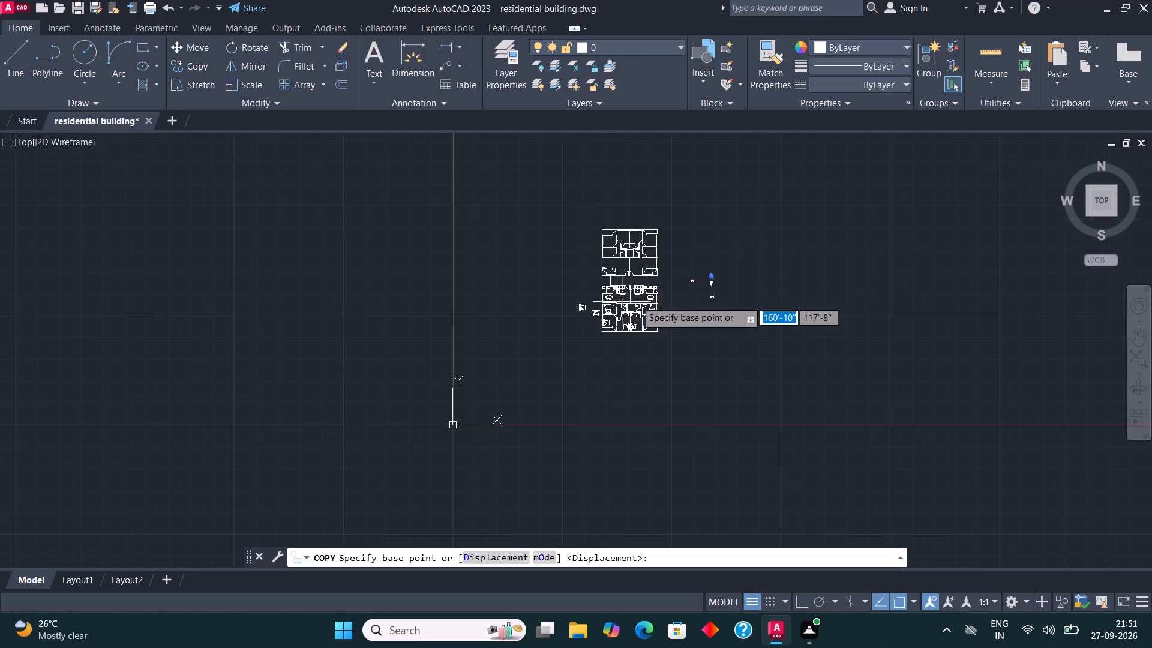
{"action": "scroll", "coordinate": [683, 279], "scroll_direction": "up", "scroll_amount": 4}
{"action": "left_click", "coordinate": [845, 272]}
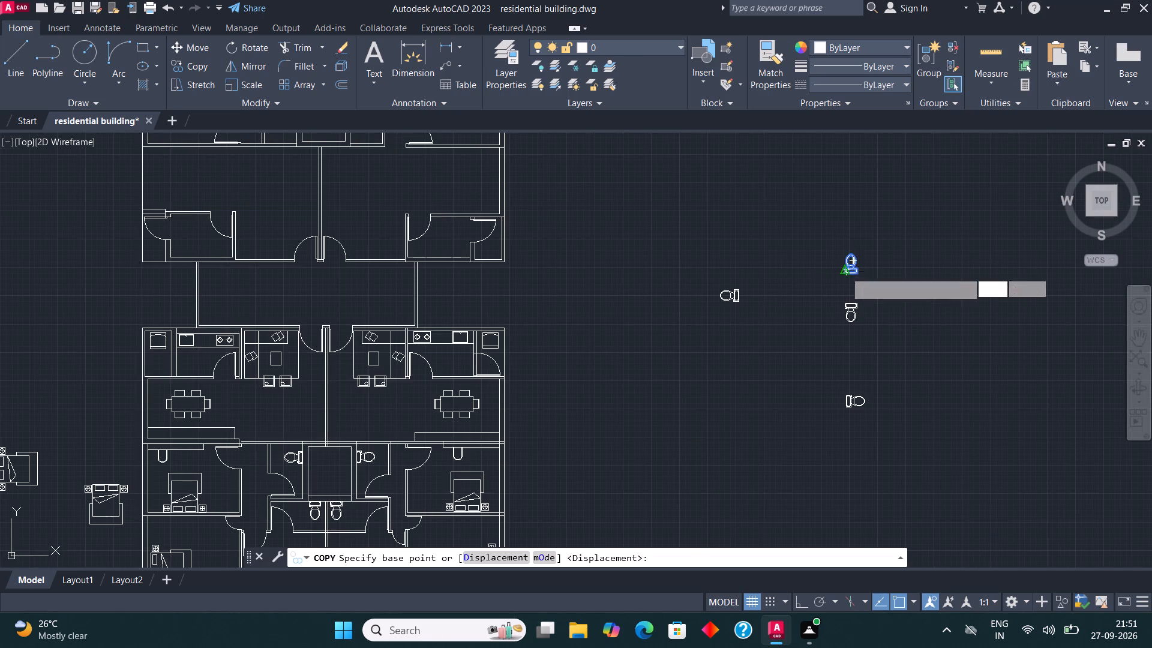
{"action": "scroll", "coordinate": [769, 369], "scroll_direction": "down", "scroll_amount": 2}
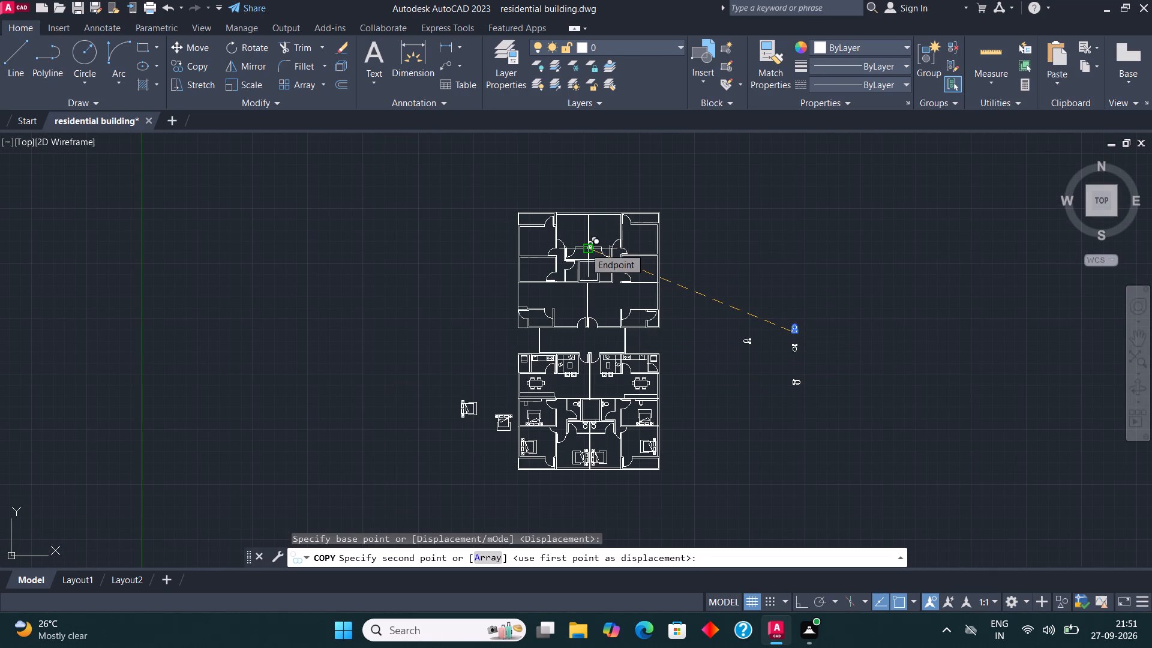
{"action": "scroll", "coordinate": [581, 247], "scroll_direction": "up", "scroll_amount": 3}
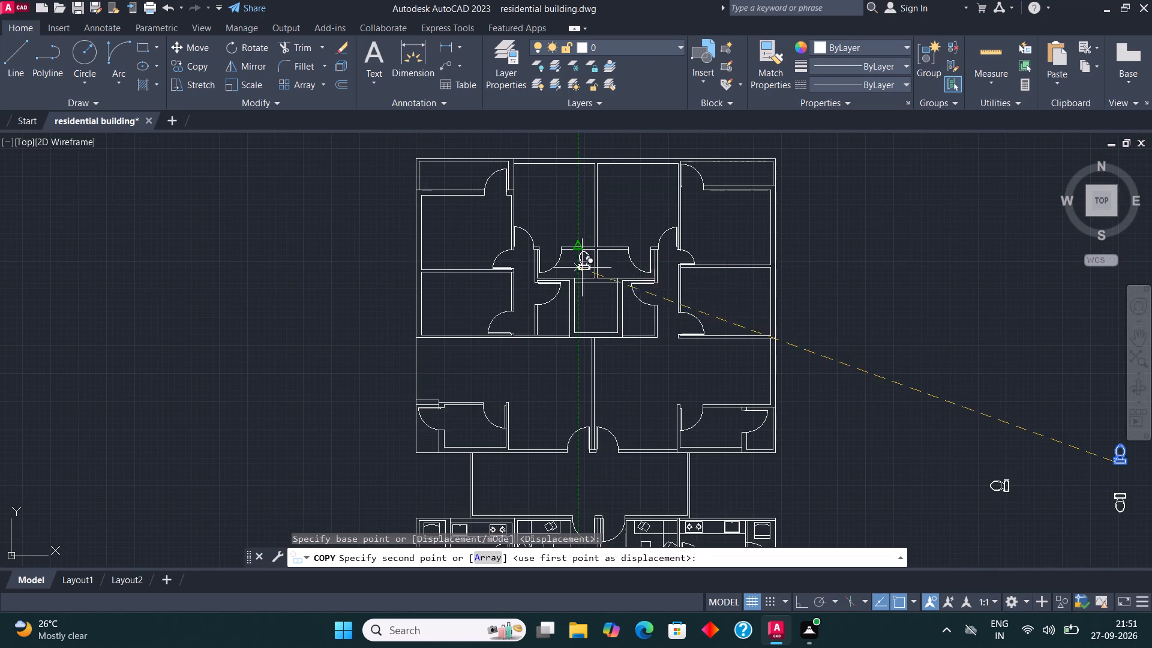
{"action": "scroll", "coordinate": [582, 268], "scroll_direction": "up", "scroll_amount": 1}
{"action": "left_click", "coordinate": [572, 284]}
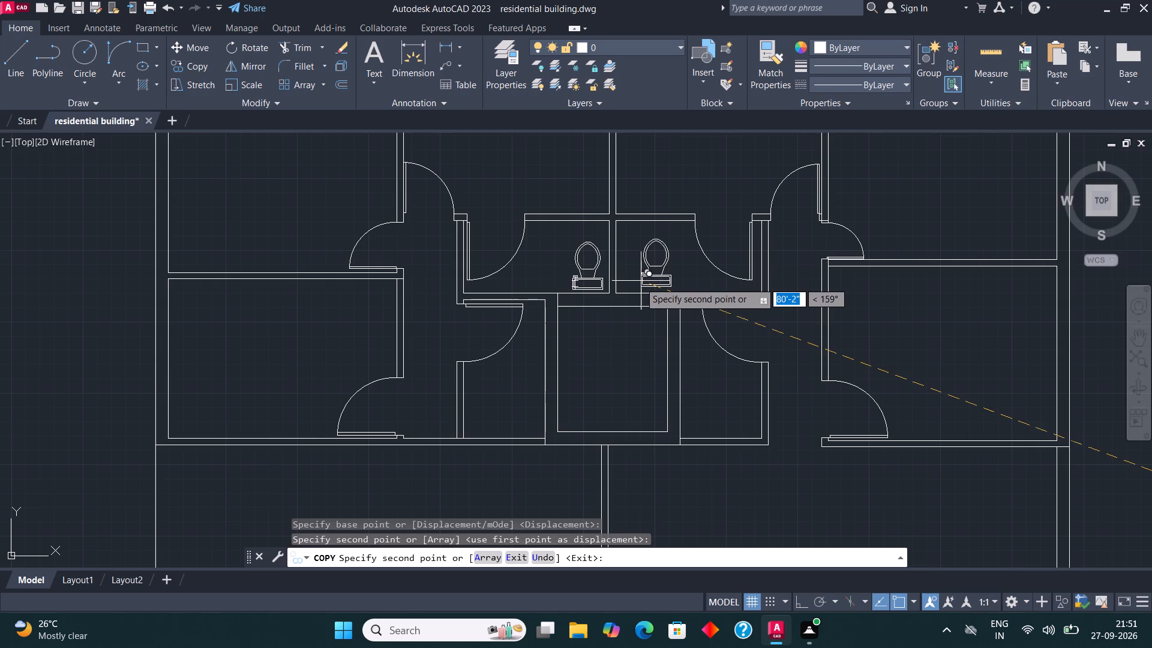
{"action": "left_click", "coordinate": [623, 283]}
{"action": "key", "text": "Escape"}
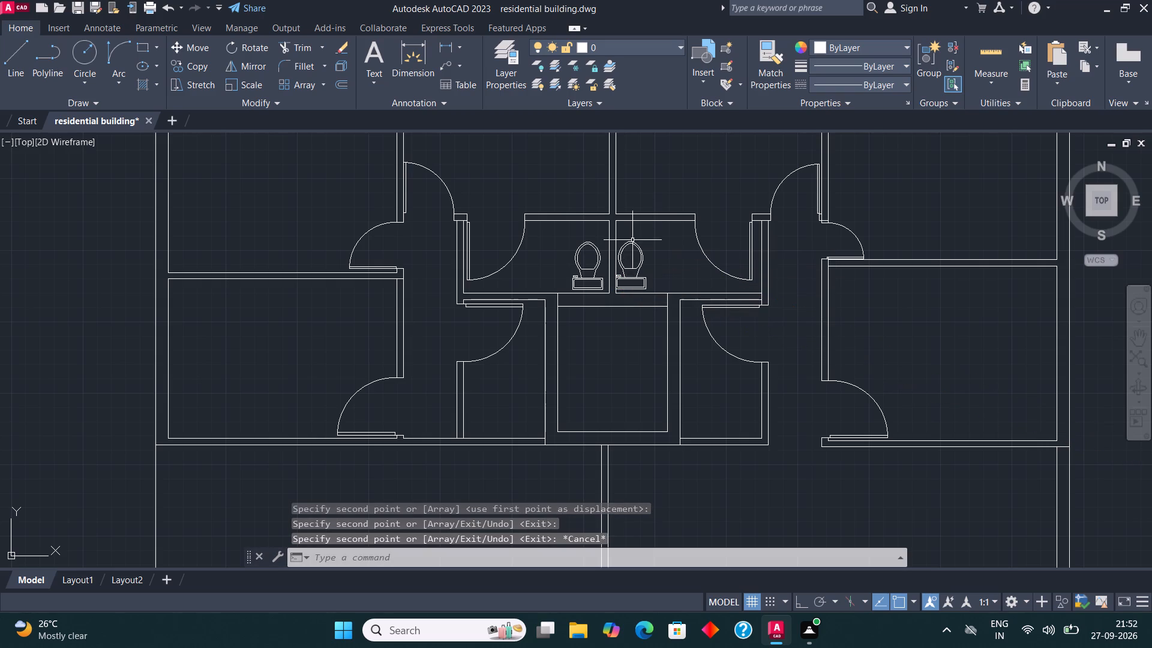
Copy the lower units' two shaft-side toilets together into the matching small bathrooms of the upper units, left tank against the shaft-side wall.
{"action": "scroll", "coordinate": [635, 283], "scroll_direction": "up", "scroll_amount": 3}
{"action": "scroll", "coordinate": [627, 271], "scroll_direction": "down", "scroll_amount": 3}
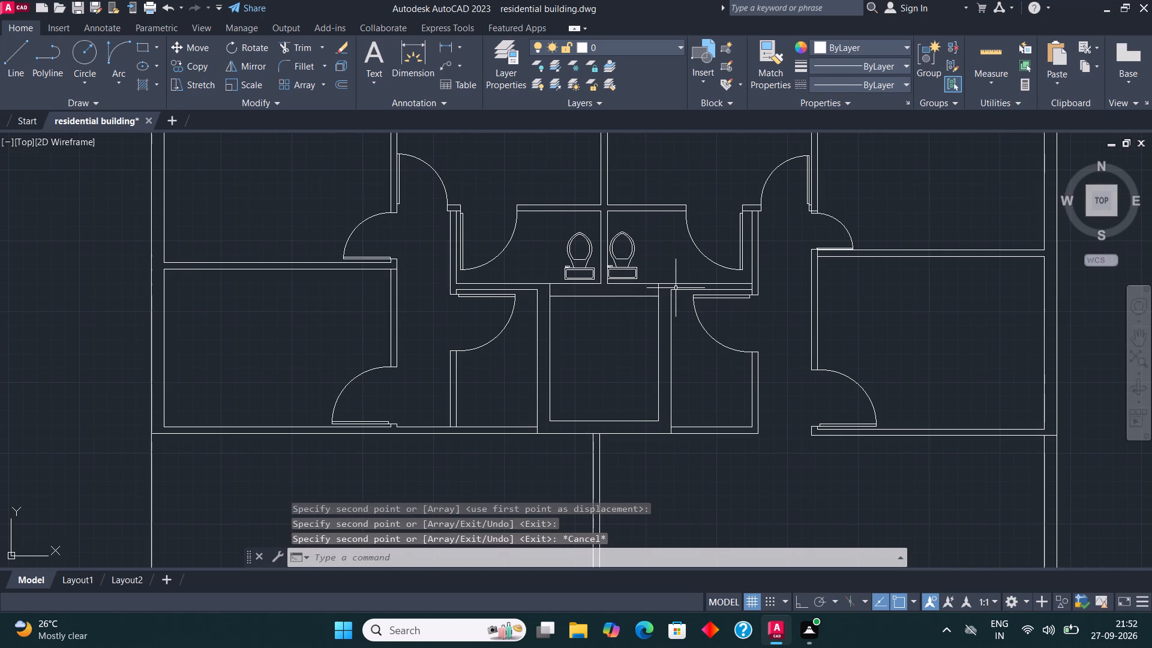
{"action": "scroll", "coordinate": [679, 260], "scroll_direction": "down", "scroll_amount": 3}
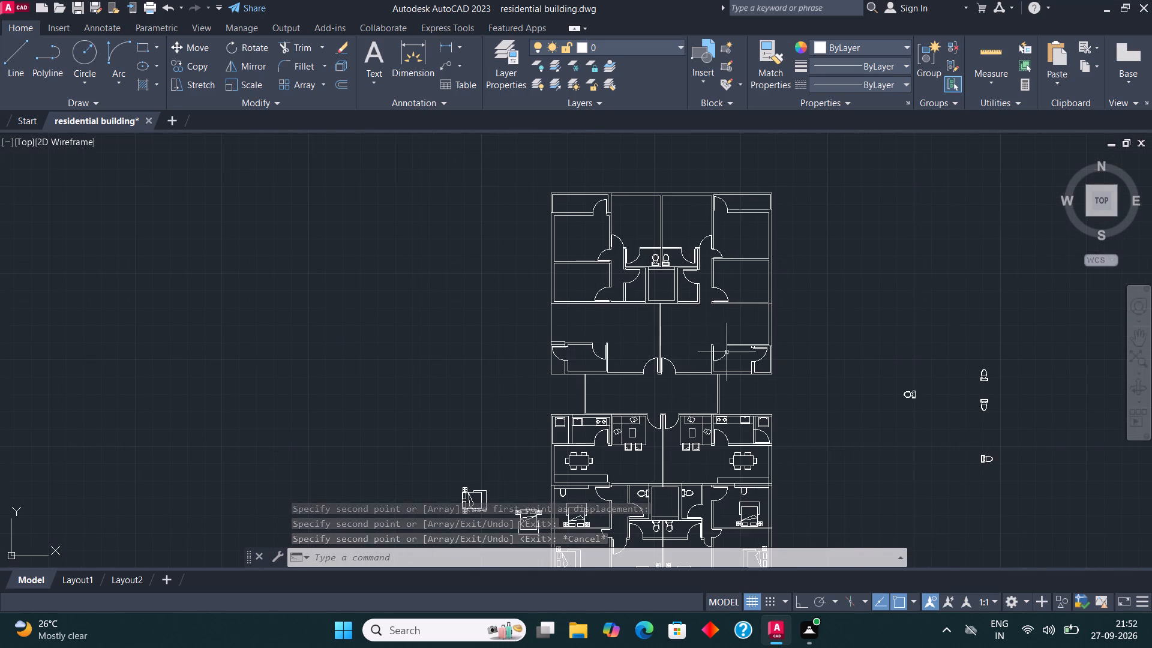
{"action": "scroll", "coordinate": [700, 368], "scroll_direction": "down", "scroll_amount": 1}
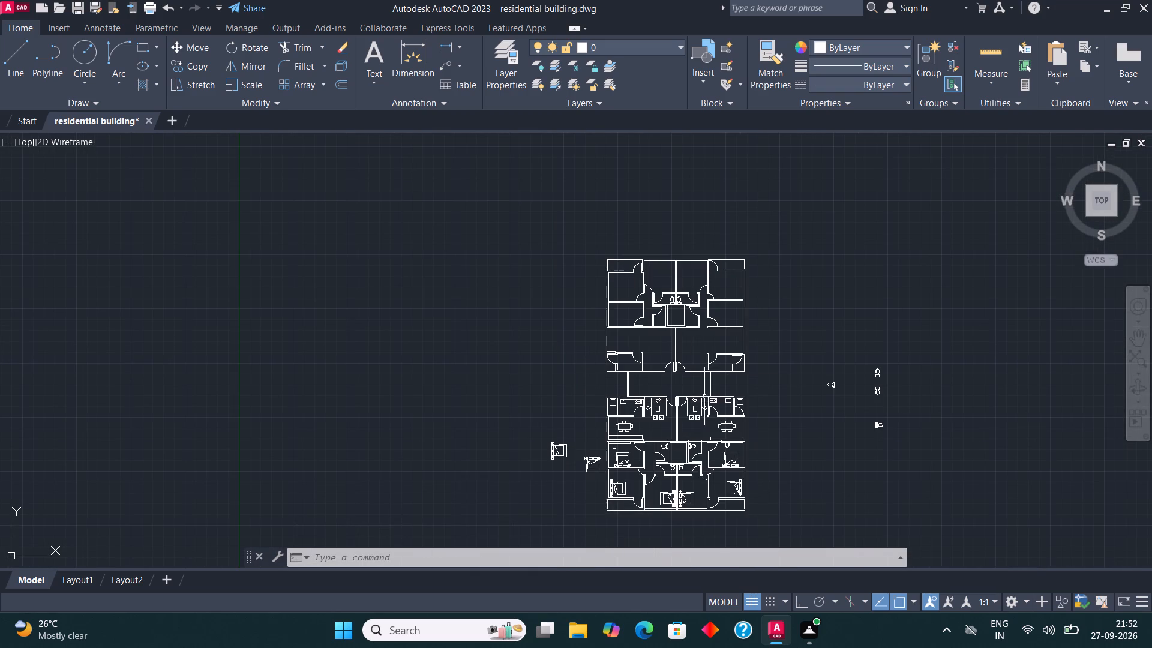
{"action": "scroll", "coordinate": [685, 461], "scroll_direction": "up", "scroll_amount": 3}
{"action": "left_click", "coordinate": [606, 406]}
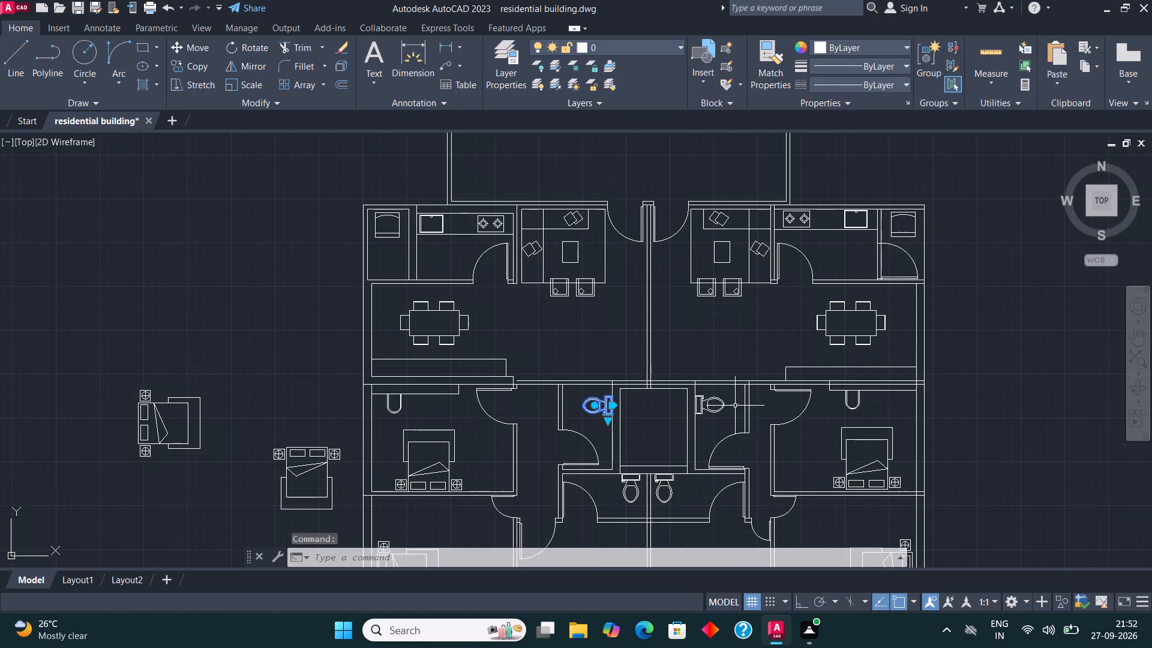
{"action": "left_click", "coordinate": [701, 406]}
{"action": "left_click", "coordinate": [198, 69]}
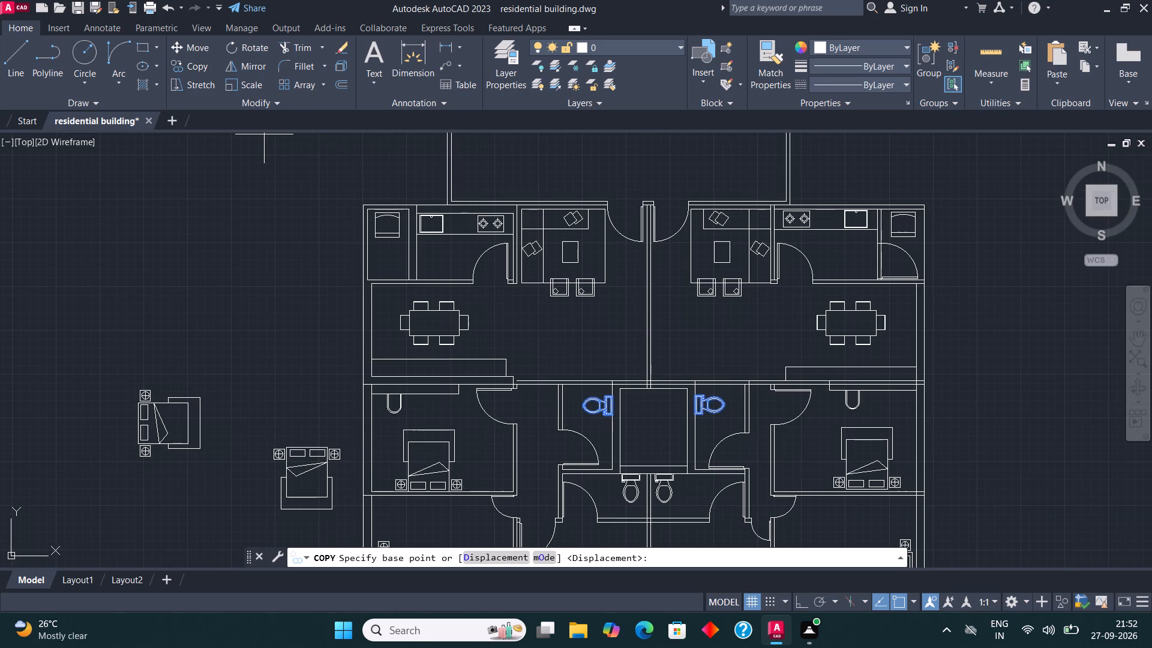
{"action": "left_click", "coordinate": [611, 397]}
{"action": "scroll", "coordinate": [620, 441], "scroll_direction": "down", "scroll_amount": 2}
{"action": "scroll", "coordinate": [624, 333], "scroll_direction": "down", "scroll_amount": 2}
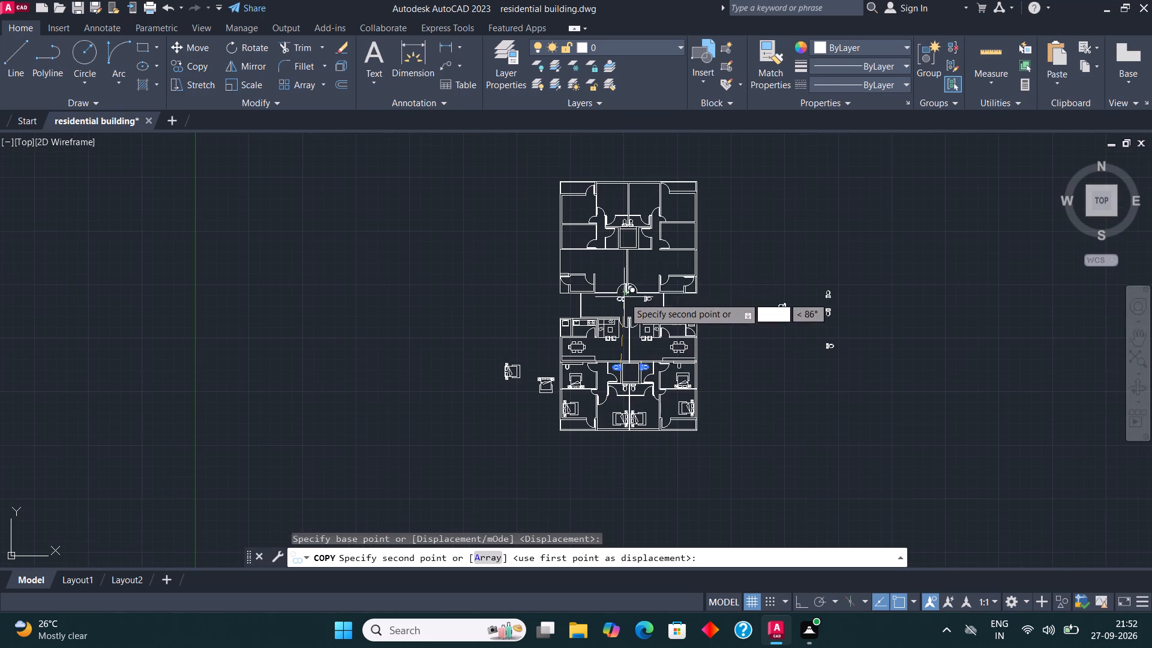
{"action": "scroll", "coordinate": [617, 233], "scroll_direction": "up", "scroll_amount": 5}
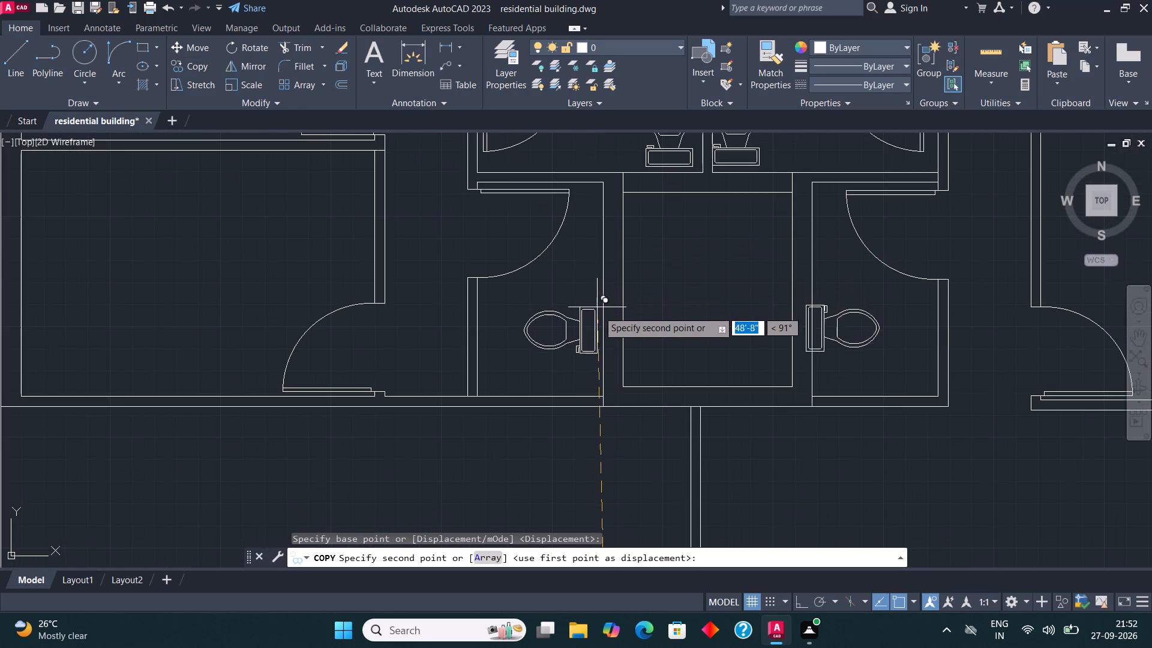
{"action": "left_click", "coordinate": [604, 326]}
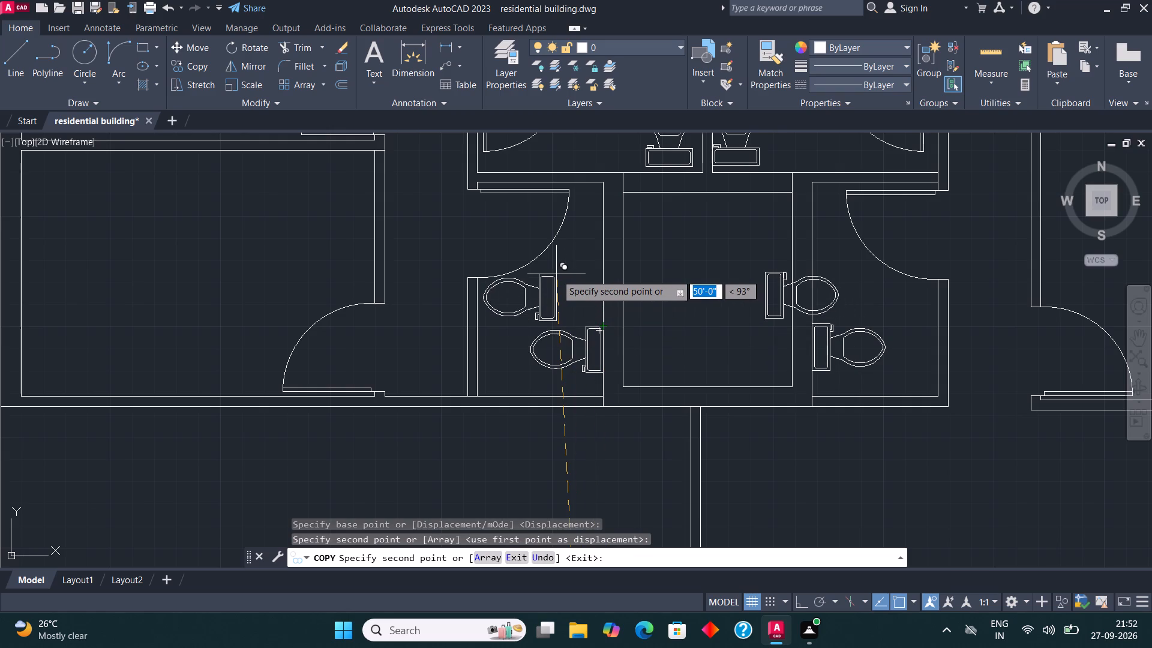
{"action": "key", "text": "Escape"}
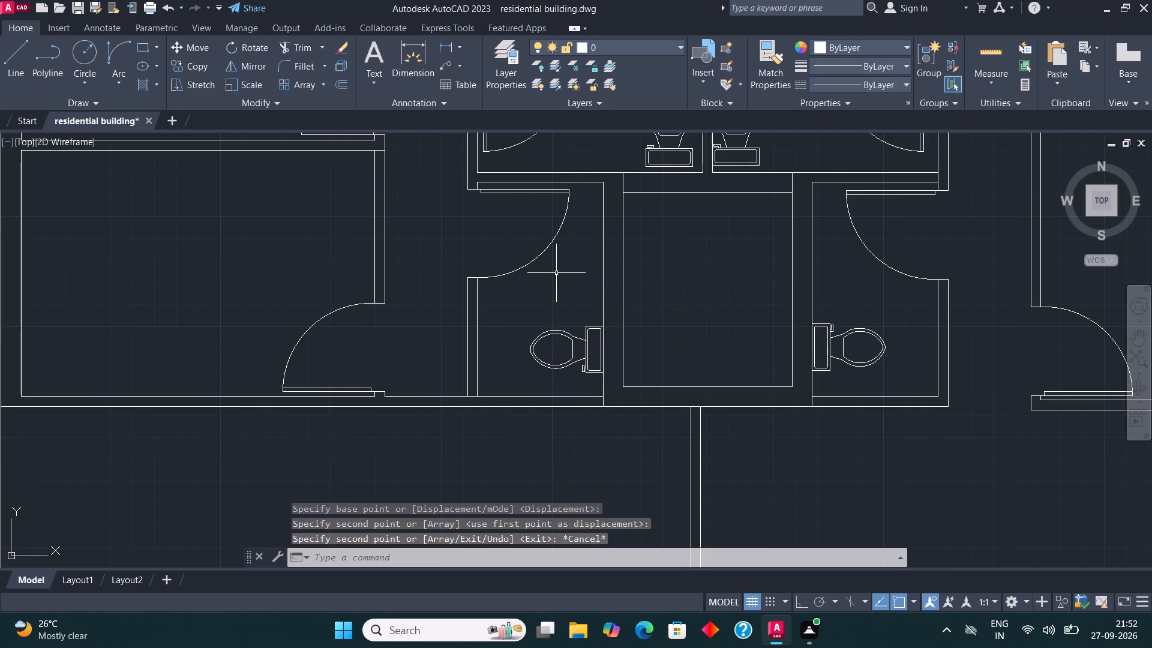
Copy the lower right unit's six-chair dining set into the living areas of both upper units, near the outer walls.
{"action": "scroll", "coordinate": [572, 287], "scroll_direction": "down", "scroll_amount": 2}
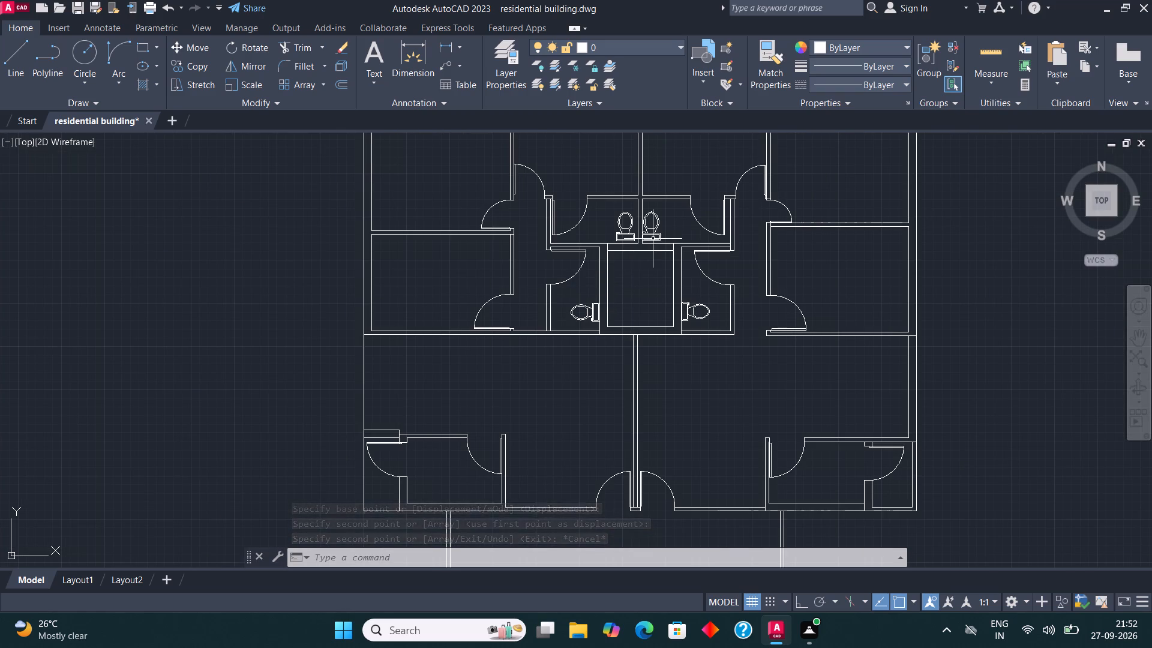
{"action": "scroll", "coordinate": [653, 239], "scroll_direction": "up", "scroll_amount": 2}
{"action": "scroll", "coordinate": [653, 239], "scroll_direction": "down", "scroll_amount": 4}
{"action": "scroll", "coordinate": [695, 436], "scroll_direction": "up", "scroll_amount": 1}
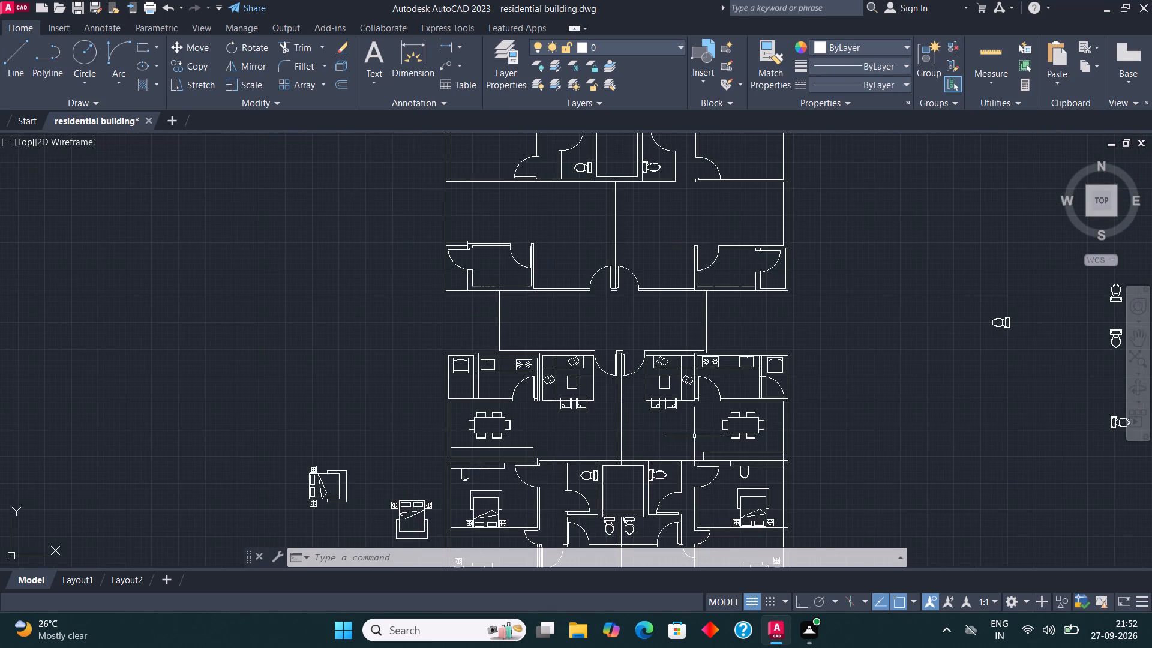
{"action": "scroll", "coordinate": [691, 337], "scroll_direction": "down", "scroll_amount": 1}
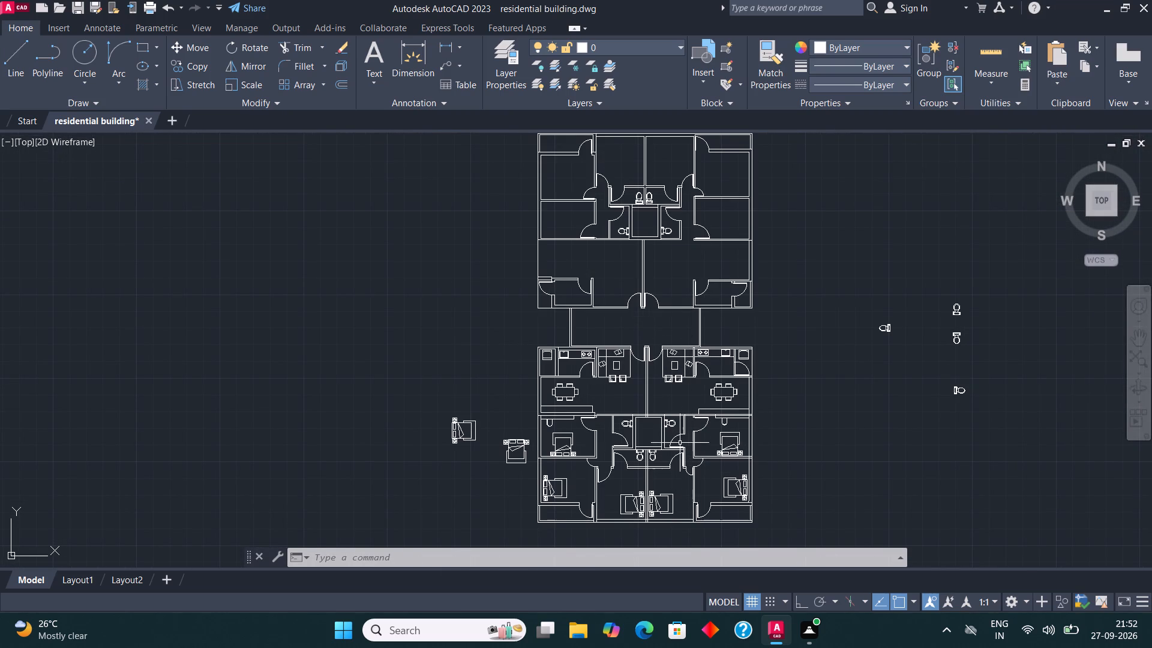
{"action": "scroll", "coordinate": [684, 441], "scroll_direction": "down", "scroll_amount": 1}
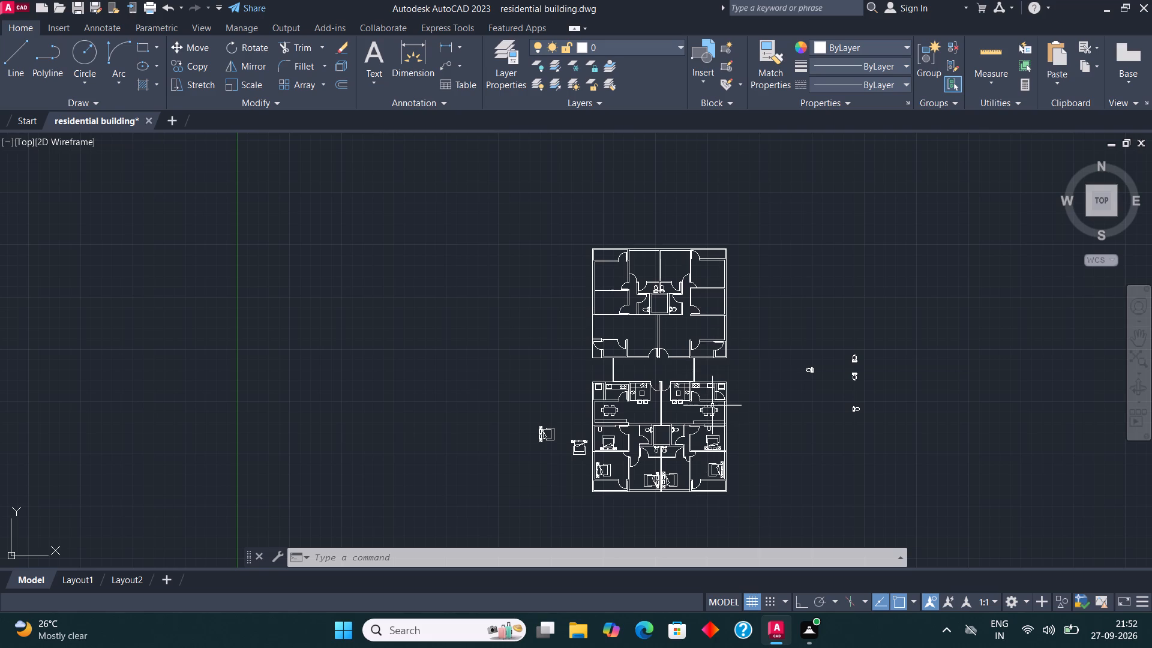
{"action": "scroll", "coordinate": [712, 405], "scroll_direction": "up", "scroll_amount": 3}
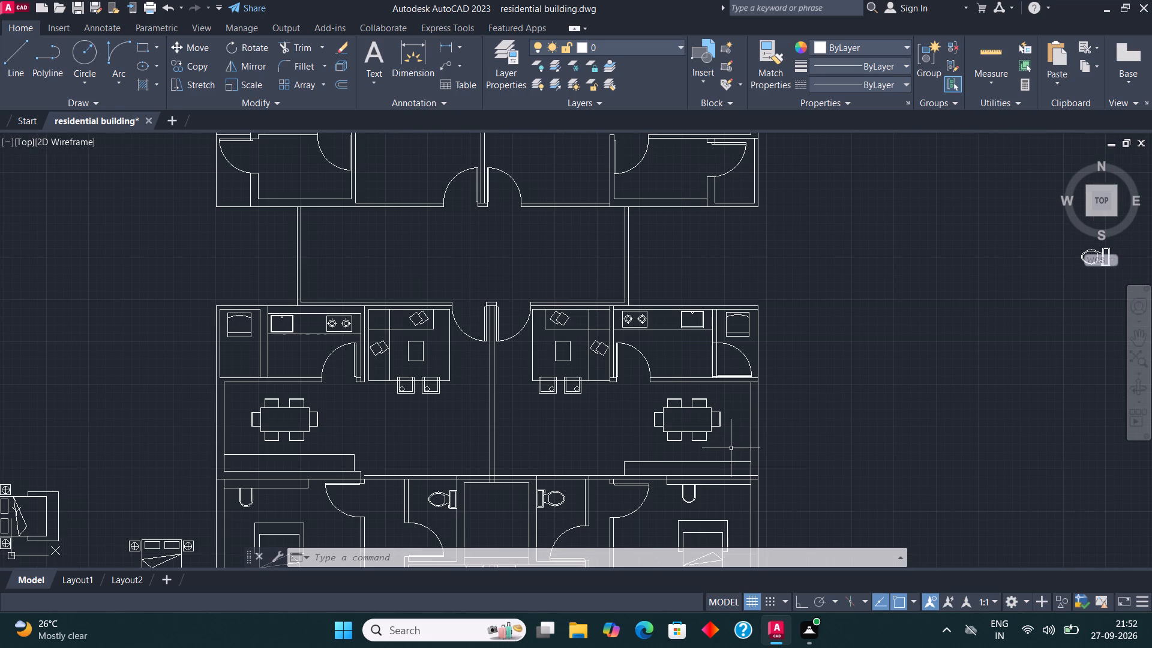
{"action": "left_click", "coordinate": [731, 448]}
{"action": "left_click", "coordinate": [648, 391]}
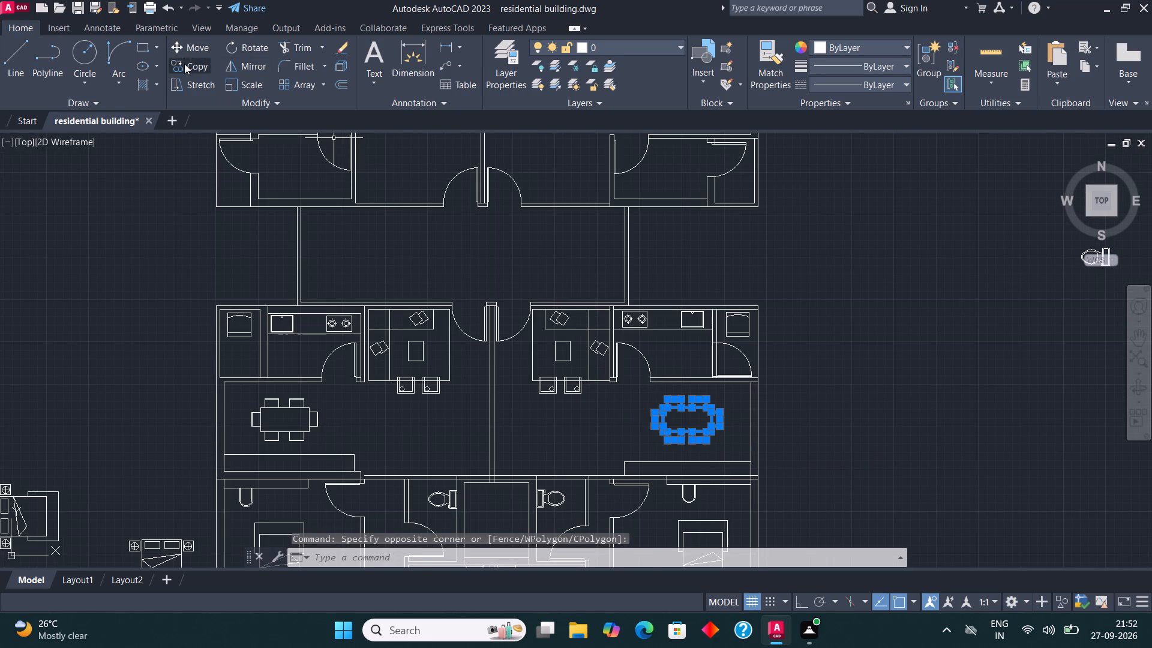
{"action": "left_click", "coordinate": [190, 70]}
{"action": "left_click", "coordinate": [690, 431]}
{"action": "scroll", "coordinate": [690, 431], "scroll_direction": "down", "scroll_amount": 1}
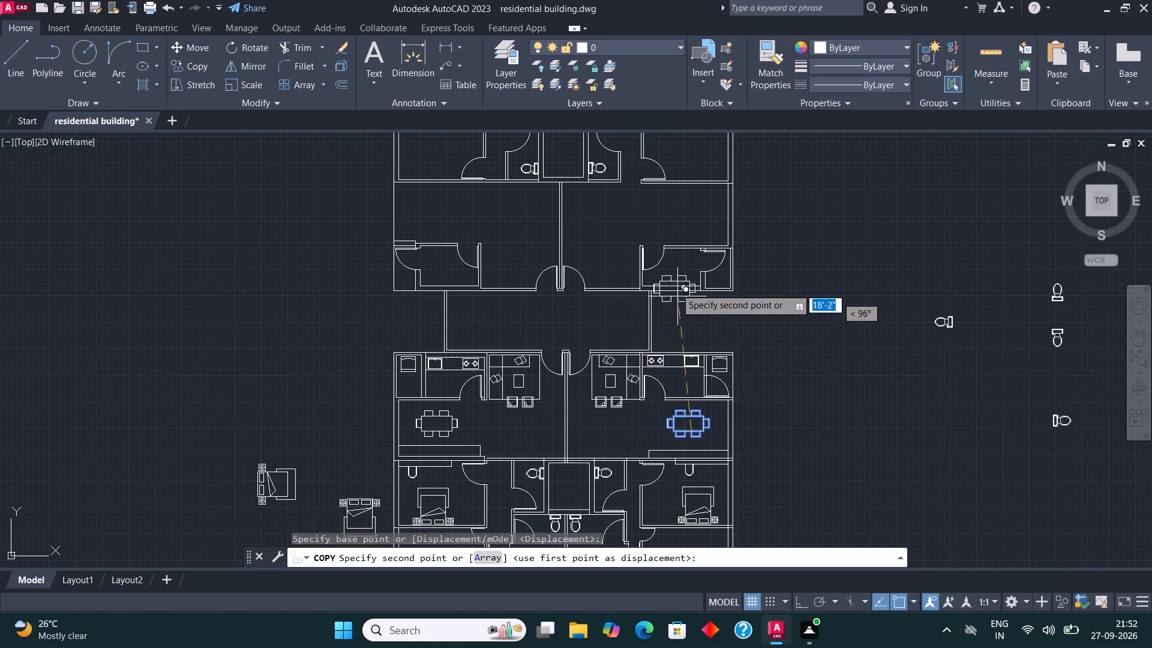
{"action": "left_click", "coordinate": [686, 224]}
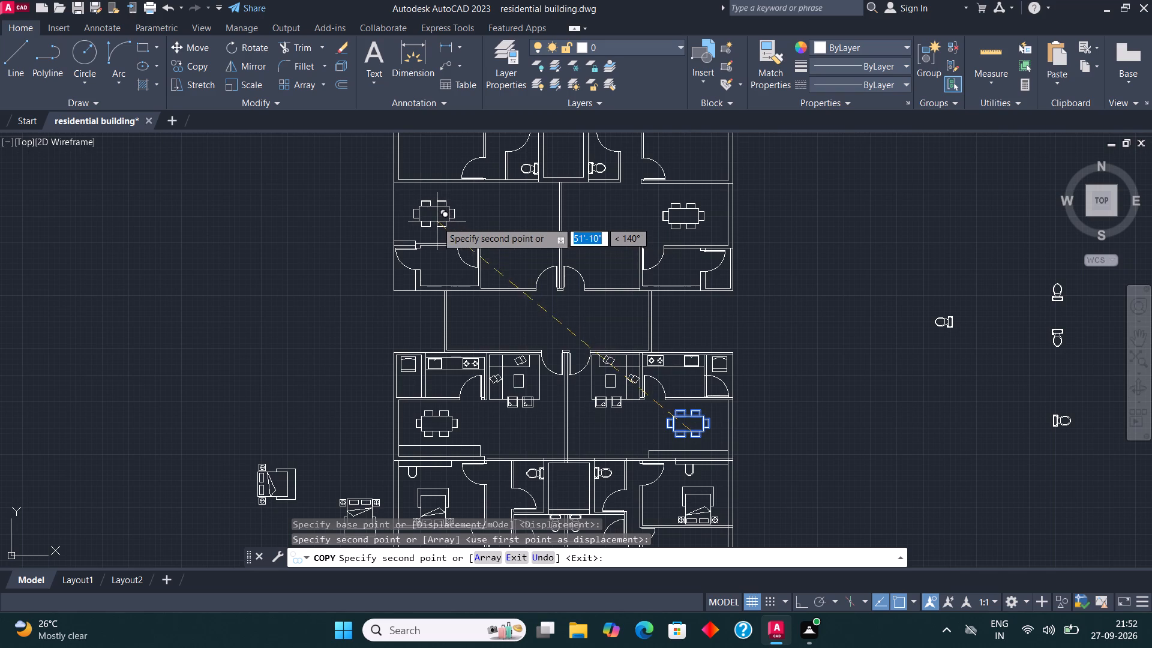
{"action": "left_click", "coordinate": [440, 220]}
{"action": "key", "text": "Escape"}
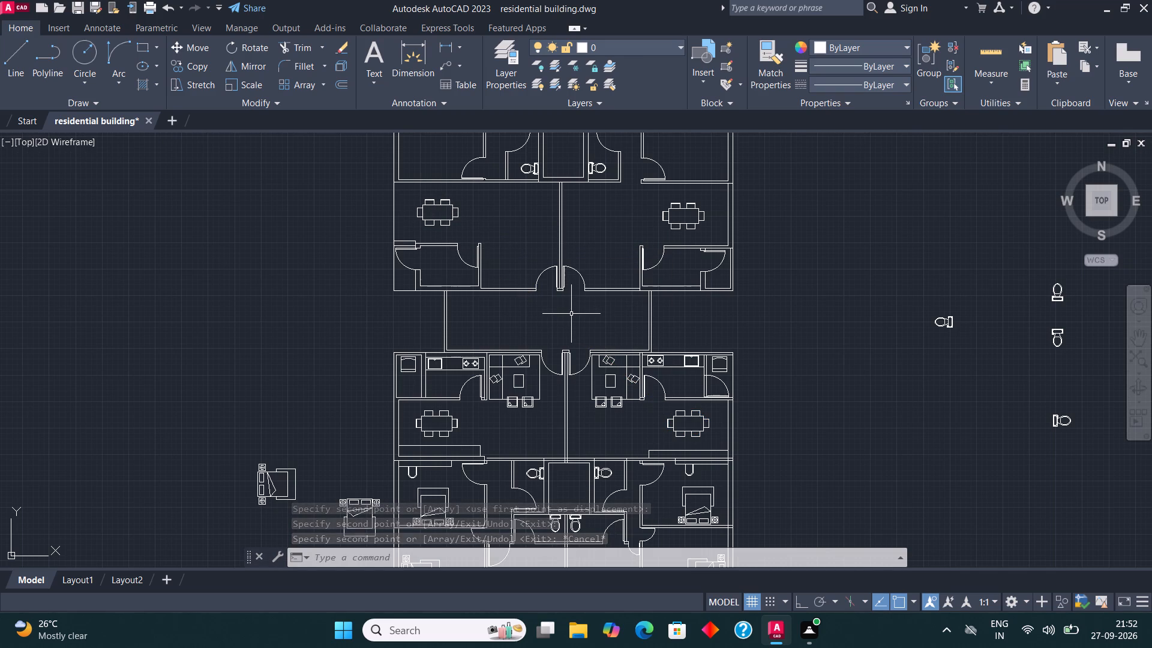
Start copying the double bed with its two side tables from the lower left unit's bedroom with the desk.
{"action": "scroll", "coordinate": [573, 299], "scroll_direction": "down", "scroll_amount": 1}
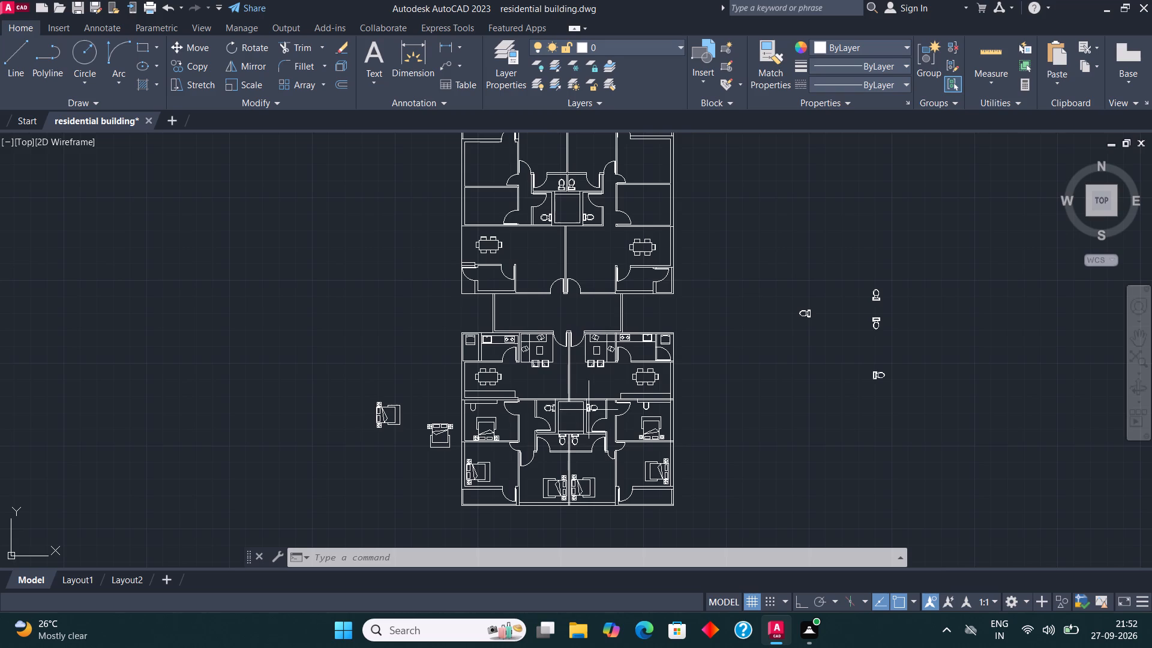
{"action": "scroll", "coordinate": [500, 434], "scroll_direction": "up", "scroll_amount": 4}
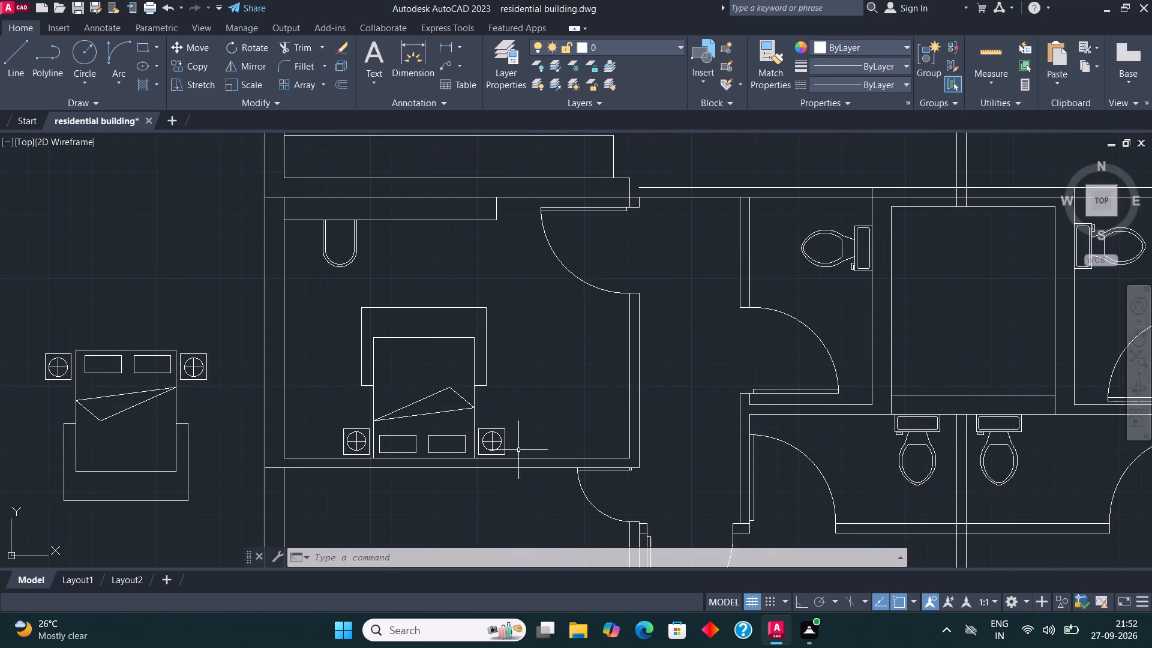
{"action": "left_click", "coordinate": [518, 450]}
{"action": "left_click", "coordinate": [325, 302]}
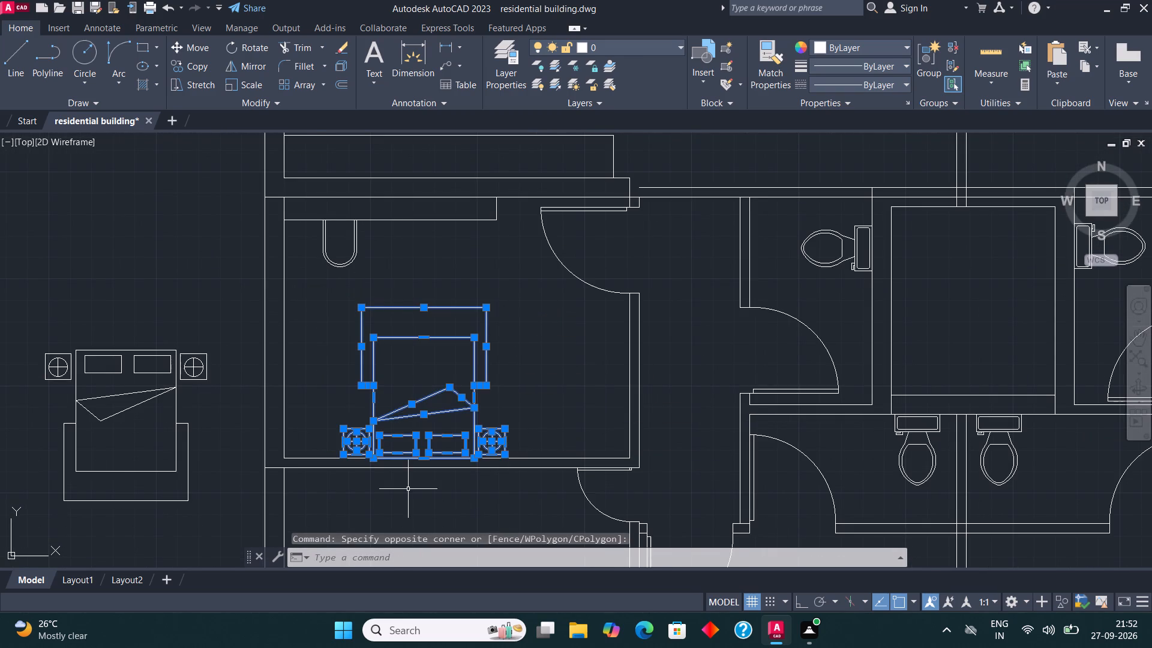
{"action": "scroll", "coordinate": [408, 490], "scroll_direction": "up", "scroll_amount": 3}
{"action": "left_click", "coordinate": [191, 72]}
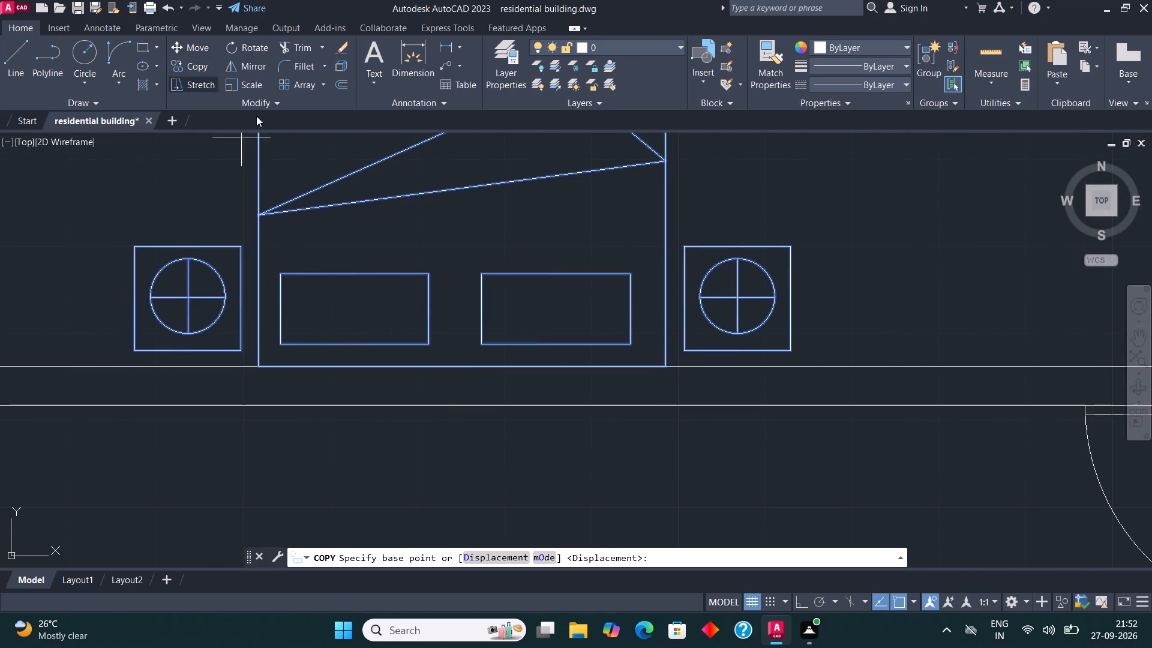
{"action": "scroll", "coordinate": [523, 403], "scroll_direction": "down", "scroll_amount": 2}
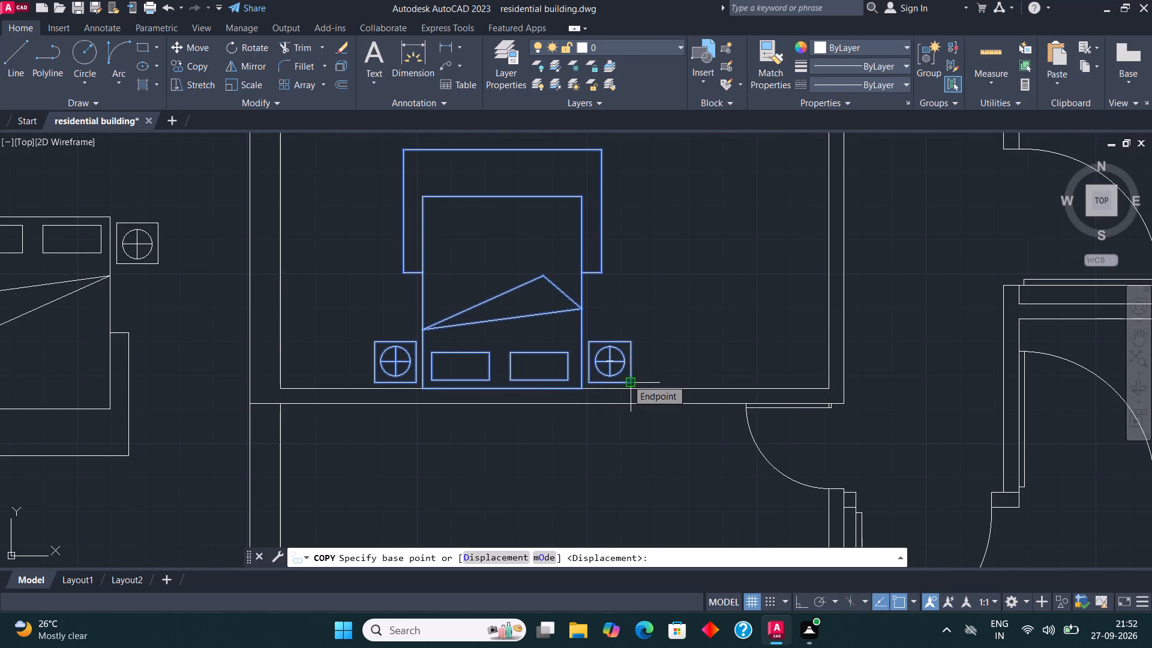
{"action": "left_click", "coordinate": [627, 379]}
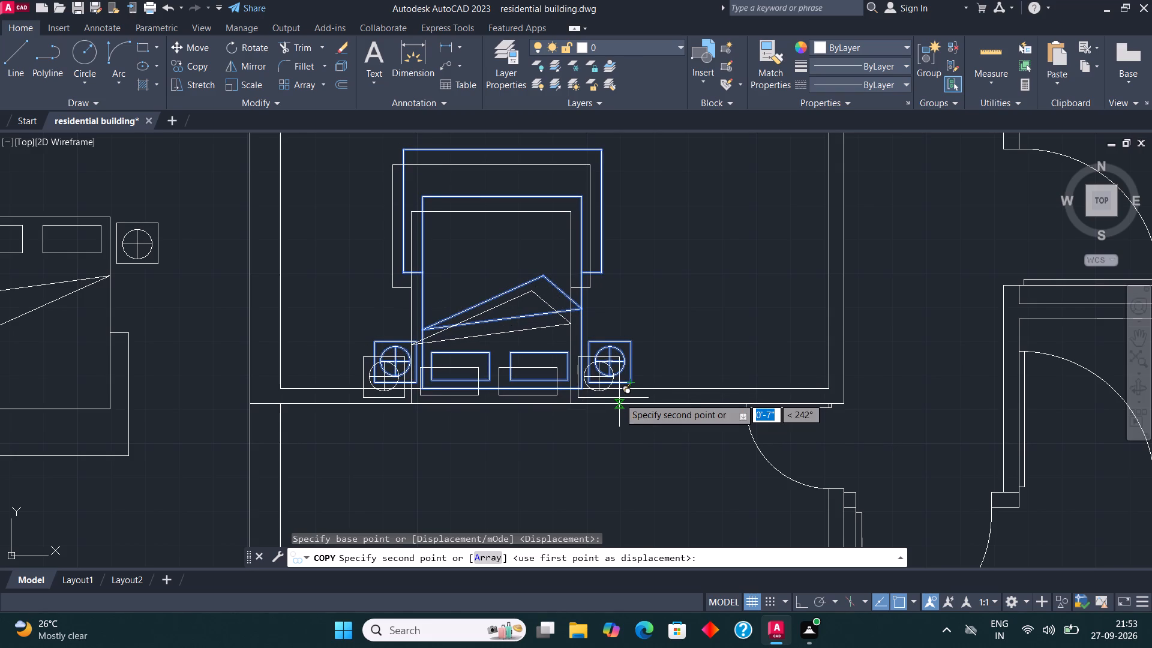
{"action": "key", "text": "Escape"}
Copy the bed with side tables from the lower plan's outer-left bedroom into the upper plan's top-left bedroom, against its outer wall.
{"action": "scroll", "coordinate": [619, 398], "scroll_direction": "down", "scroll_amount": 3}
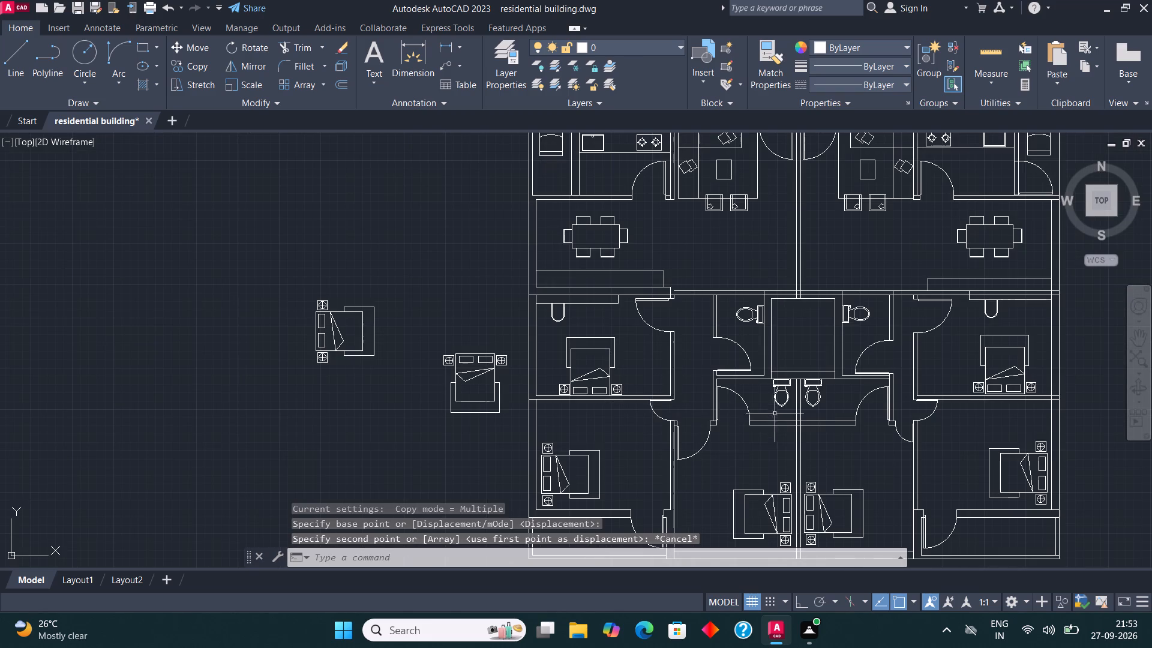
{"action": "scroll", "coordinate": [598, 507], "scroll_direction": "up", "scroll_amount": 2}
{"action": "left_click", "coordinate": [626, 508]}
{"action": "scroll", "coordinate": [613, 496], "scroll_direction": "down", "scroll_amount": 2}
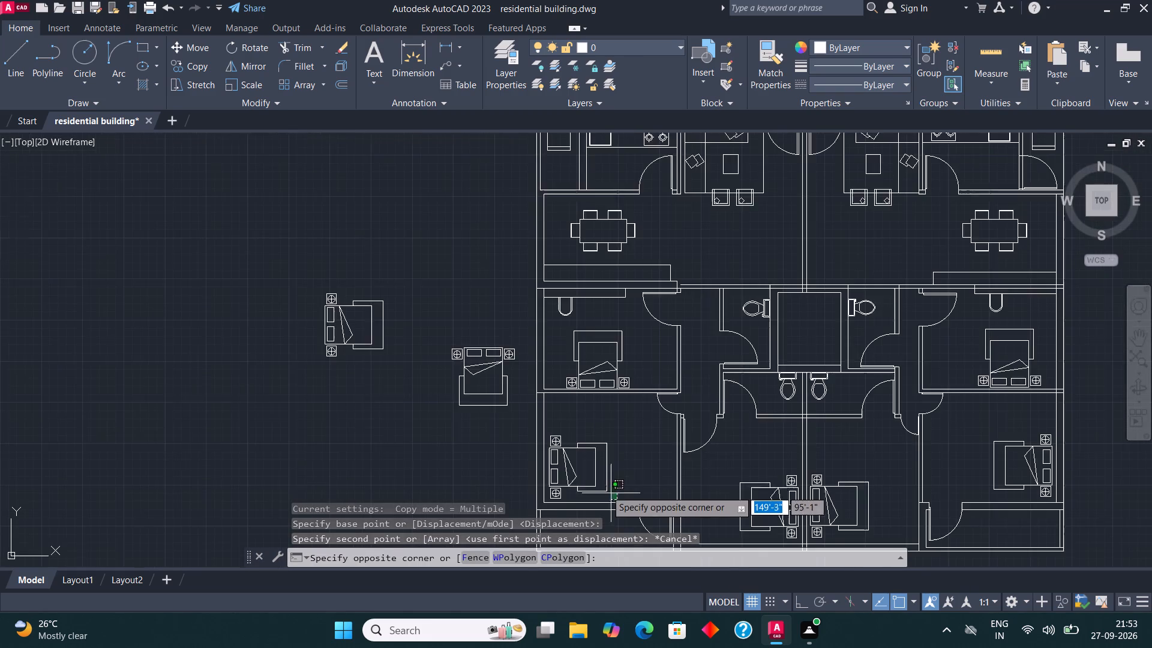
{"action": "scroll", "coordinate": [559, 455], "scroll_direction": "up", "scroll_amount": 3}
{"action": "left_click", "coordinate": [505, 368]}
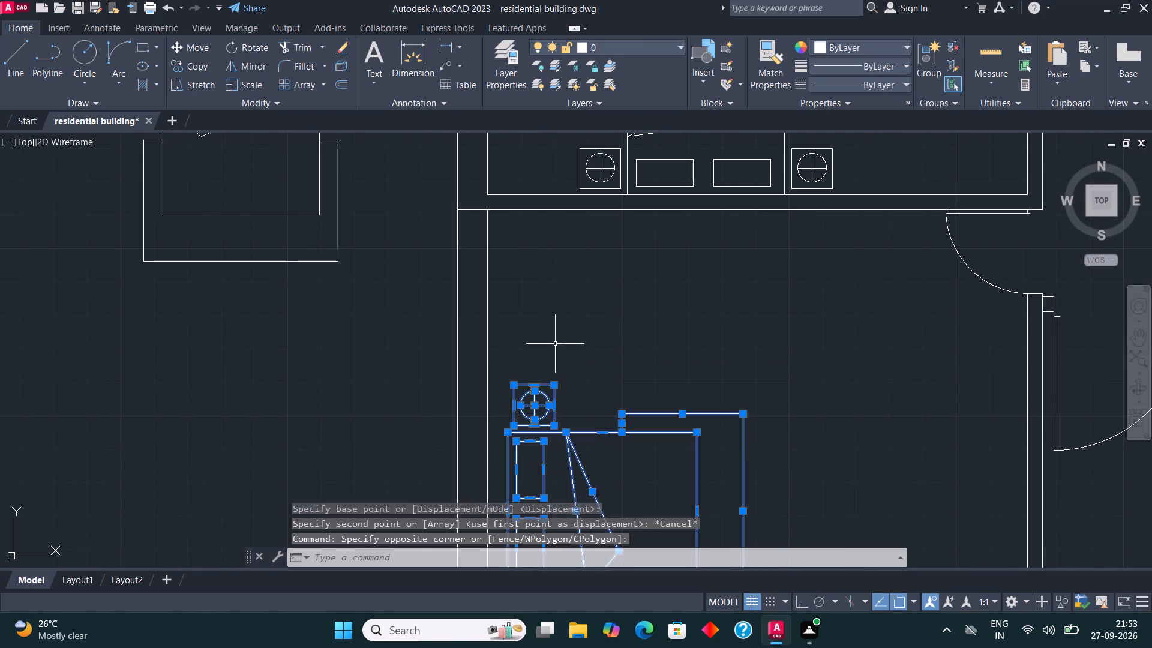
{"action": "scroll", "coordinate": [581, 335], "scroll_direction": "down", "scroll_amount": 2}
{"action": "left_click", "coordinate": [197, 64]}
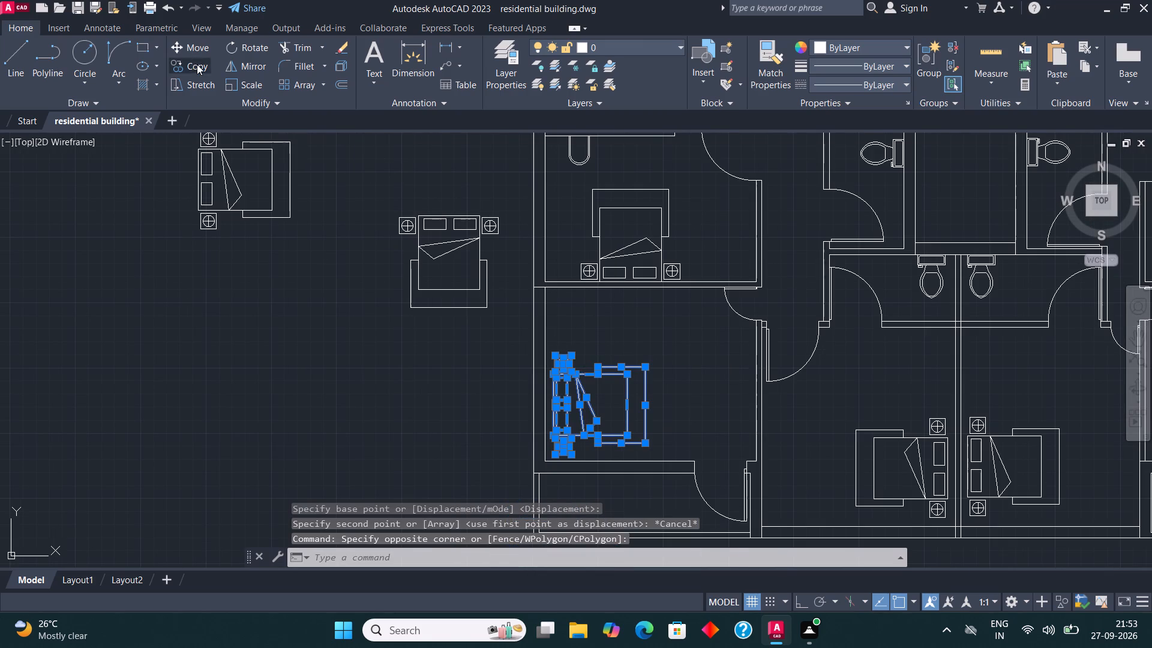
{"action": "left_click", "coordinate": [558, 451]}
{"action": "scroll", "coordinate": [565, 464], "scroll_direction": "down", "scroll_amount": 5}
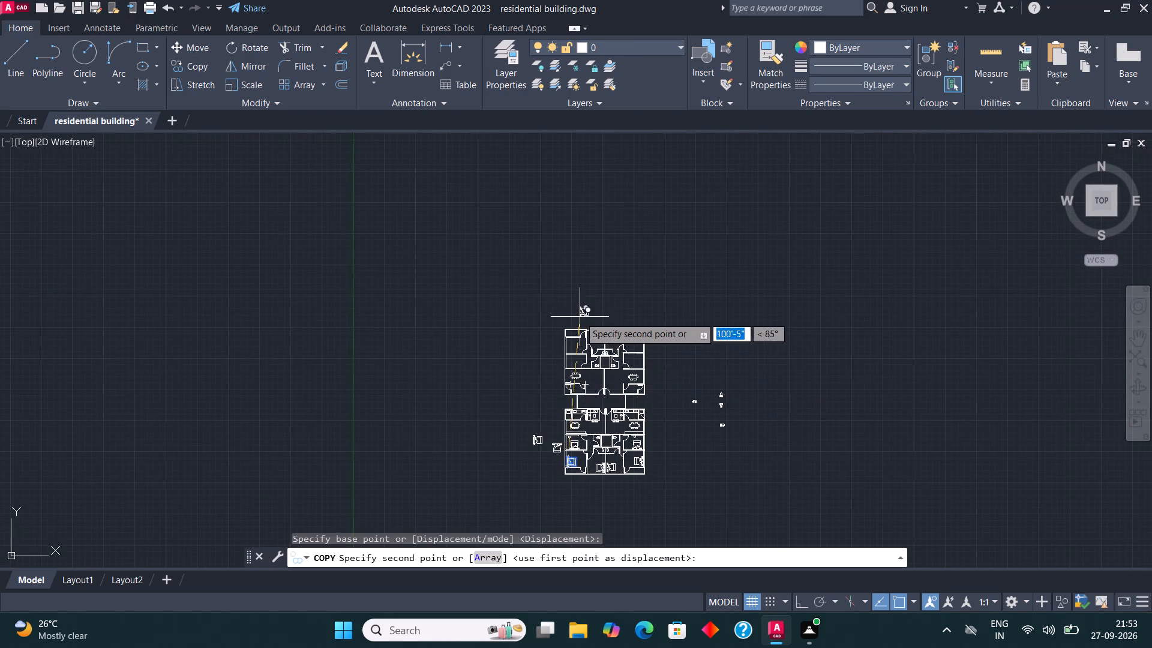
{"action": "scroll", "coordinate": [567, 338], "scroll_direction": "up", "scroll_amount": 4}
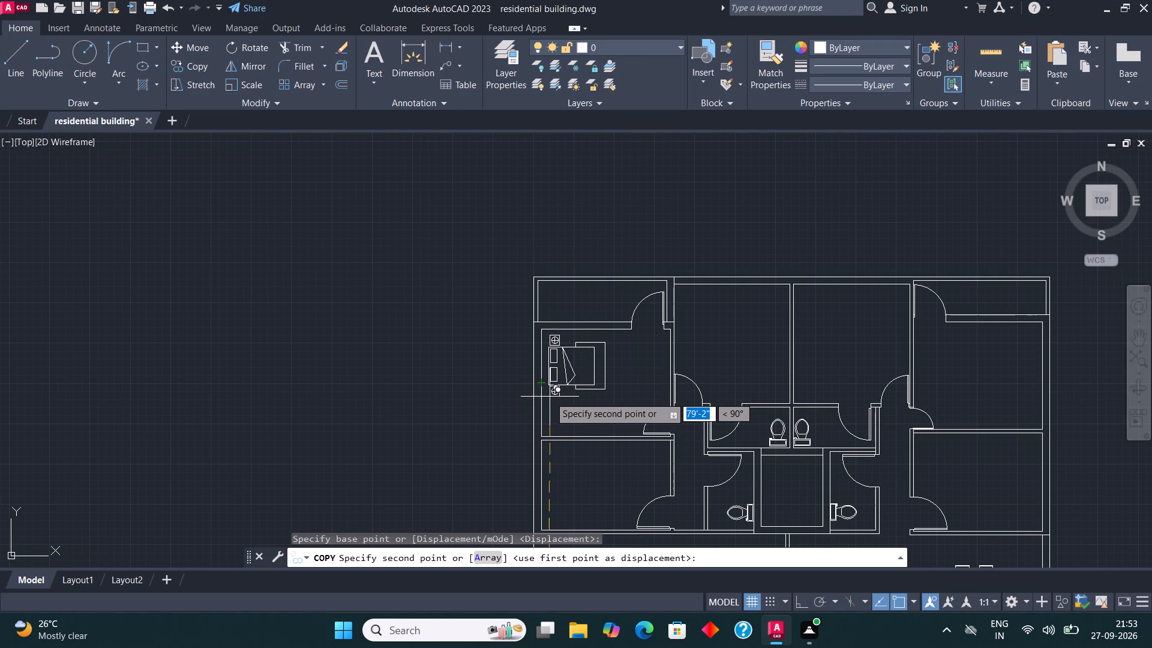
{"action": "left_click", "coordinate": [550, 397]}
Place another copy of that bed set in the upper plan's middle bedroom just right of the central dividing wall.
{"action": "scroll", "coordinate": [515, 381], "scroll_direction": "down", "scroll_amount": 1}
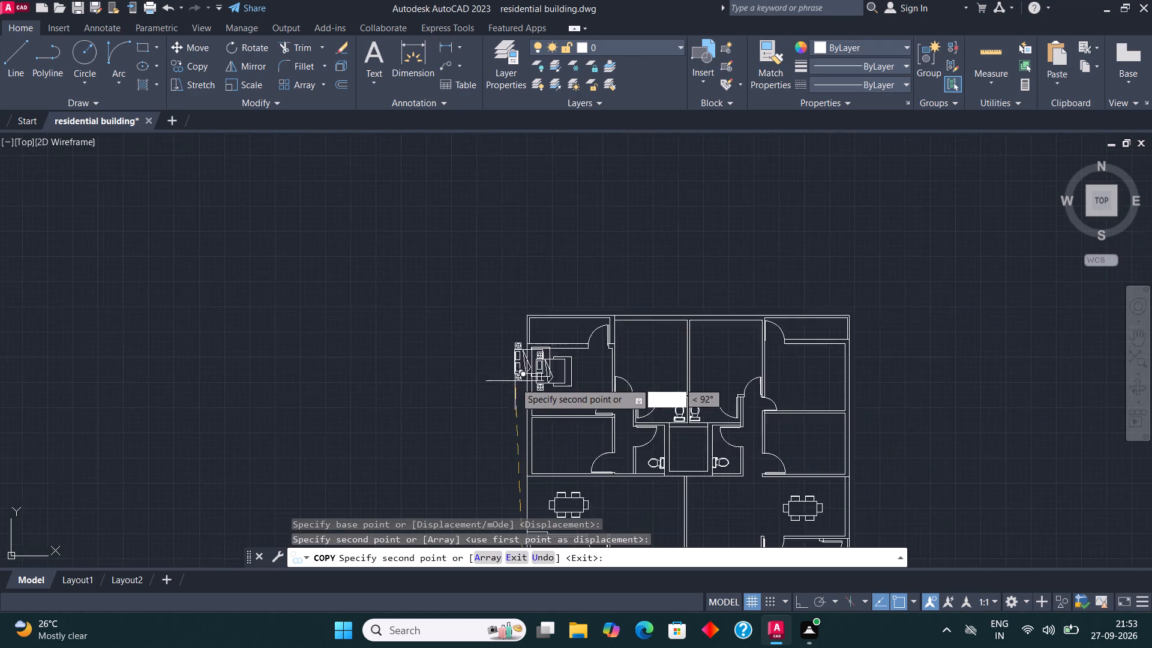
{"action": "scroll", "coordinate": [515, 387], "scroll_direction": "down", "scroll_amount": 1}
{"action": "scroll", "coordinate": [632, 375], "scroll_direction": "up", "scroll_amount": 4}
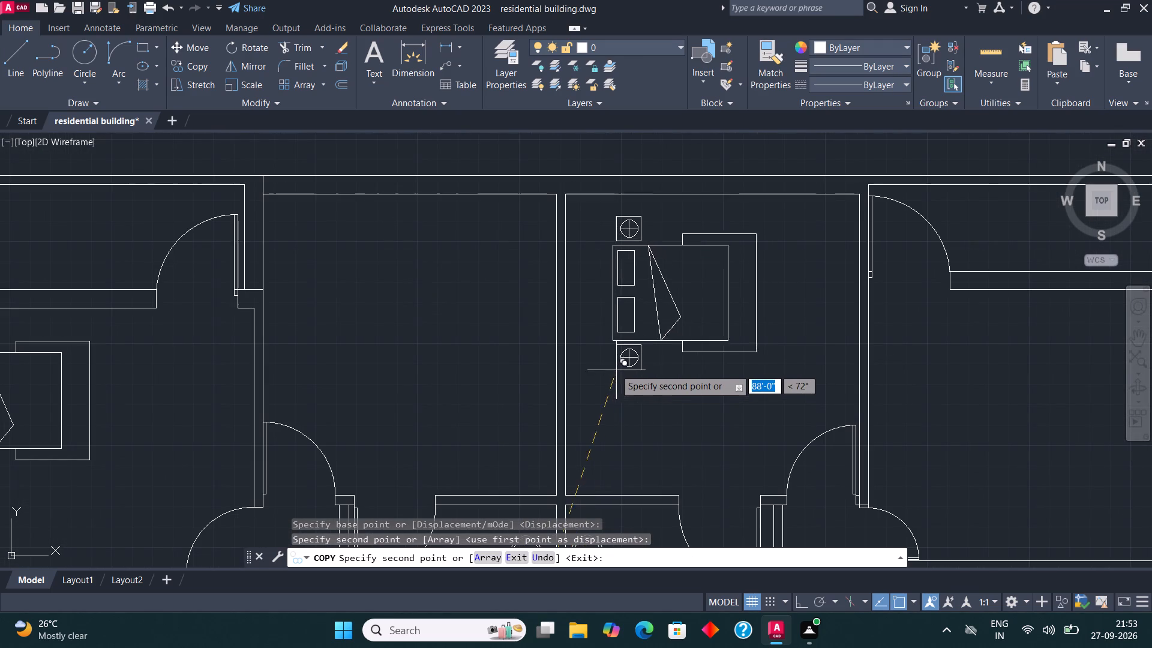
{"action": "left_click", "coordinate": [577, 357]}
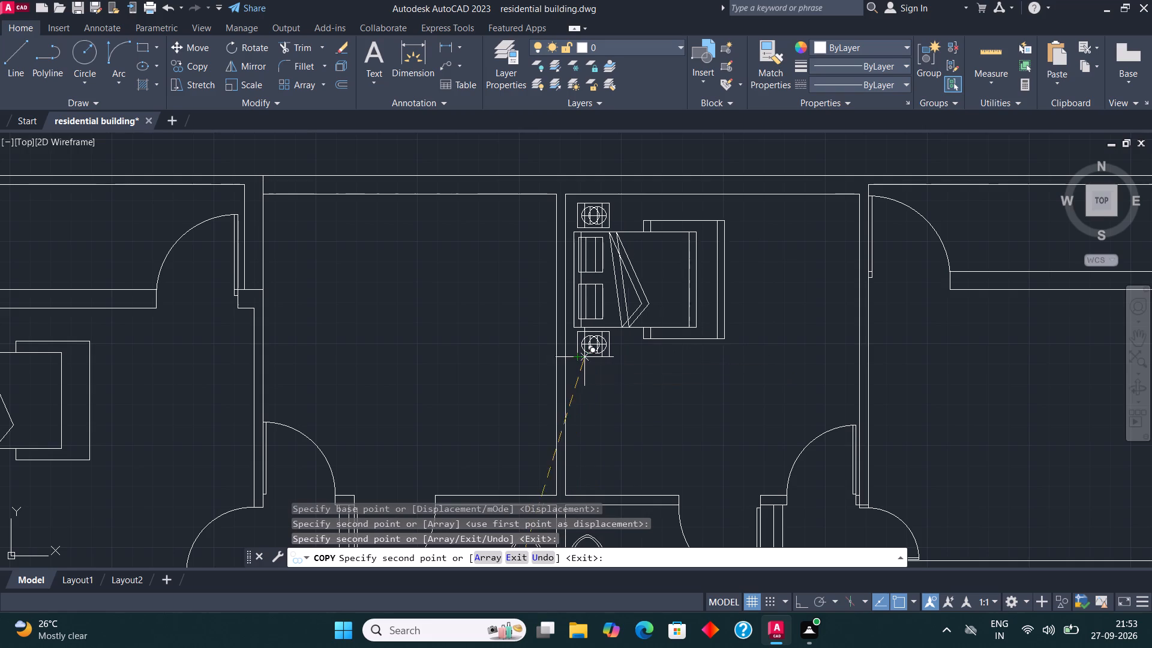
{"action": "scroll", "coordinate": [647, 338], "scroll_direction": "down", "scroll_amount": 4}
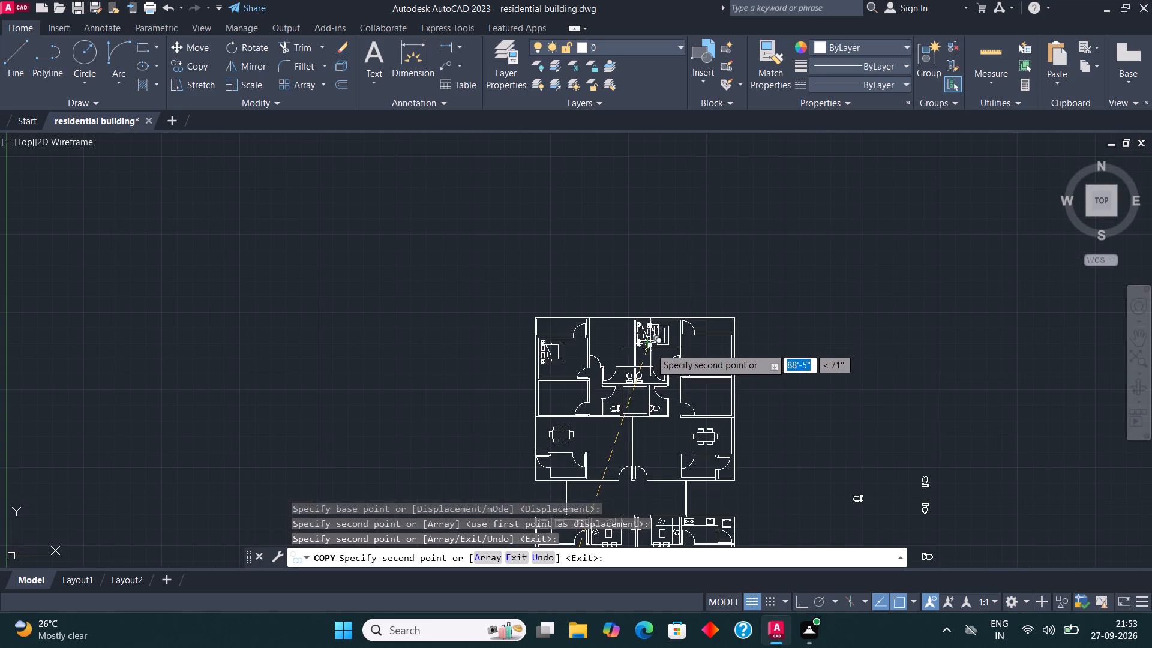
{"action": "key", "text": "Escape"}
Copy the bed with side tables from the lower plan's outer-right bedroom into the upper plan's top-right bedroom, near its outer wall.
{"action": "scroll", "coordinate": [685, 340], "scroll_direction": "down", "scroll_amount": 3}
{"action": "scroll", "coordinate": [692, 396], "scroll_direction": "up", "scroll_amount": 4}
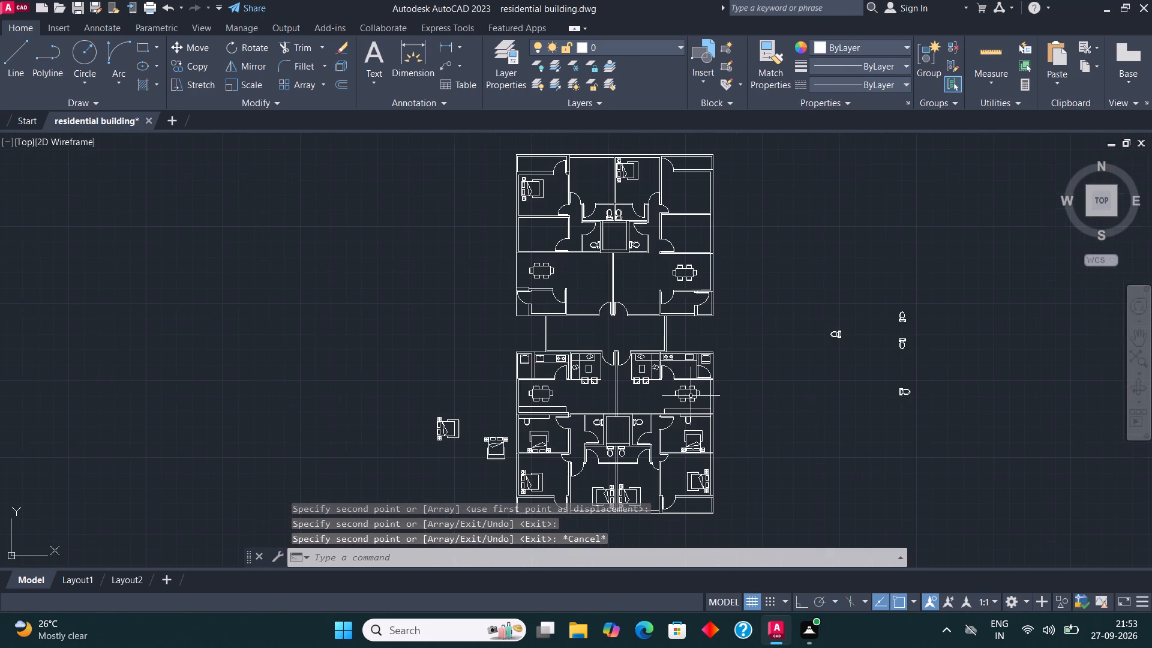
{"action": "scroll", "coordinate": [705, 499], "scroll_direction": "up", "scroll_amount": 4}
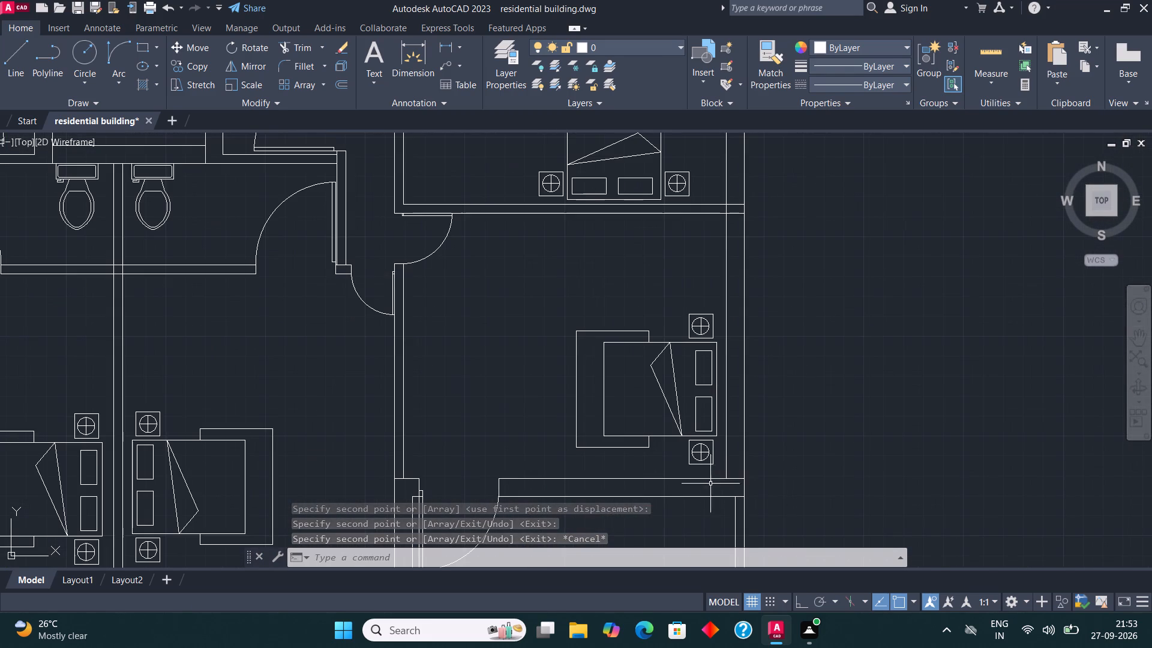
{"action": "left_click", "coordinate": [719, 467]}
{"action": "left_click", "coordinate": [551, 298]}
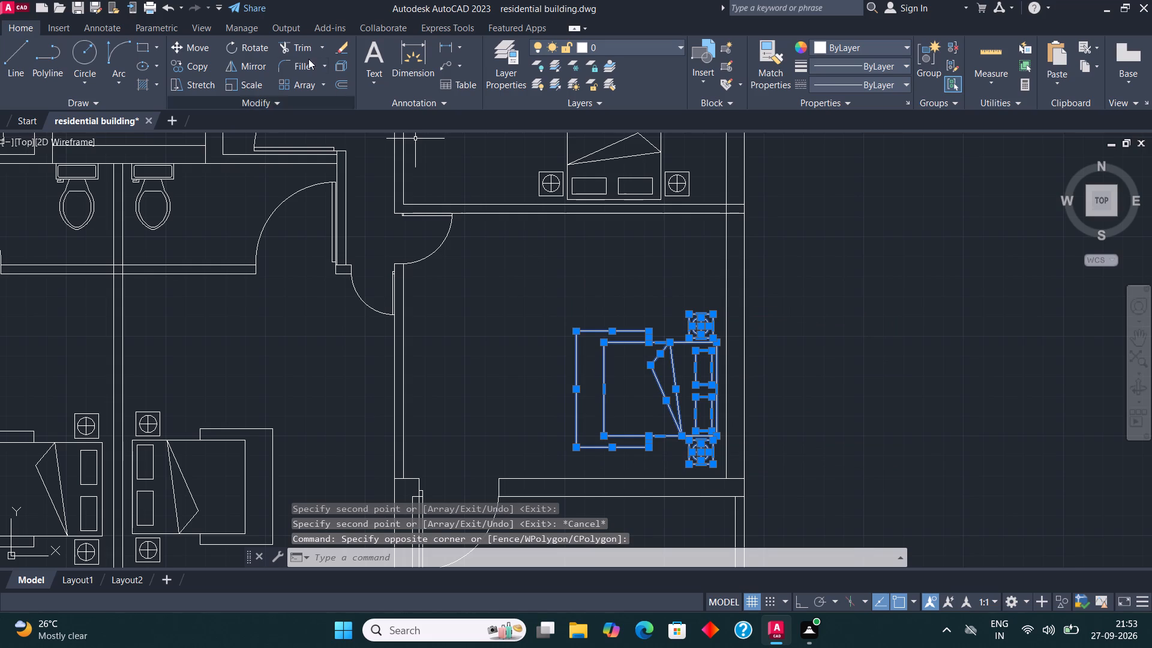
{"action": "left_click", "coordinate": [201, 73]}
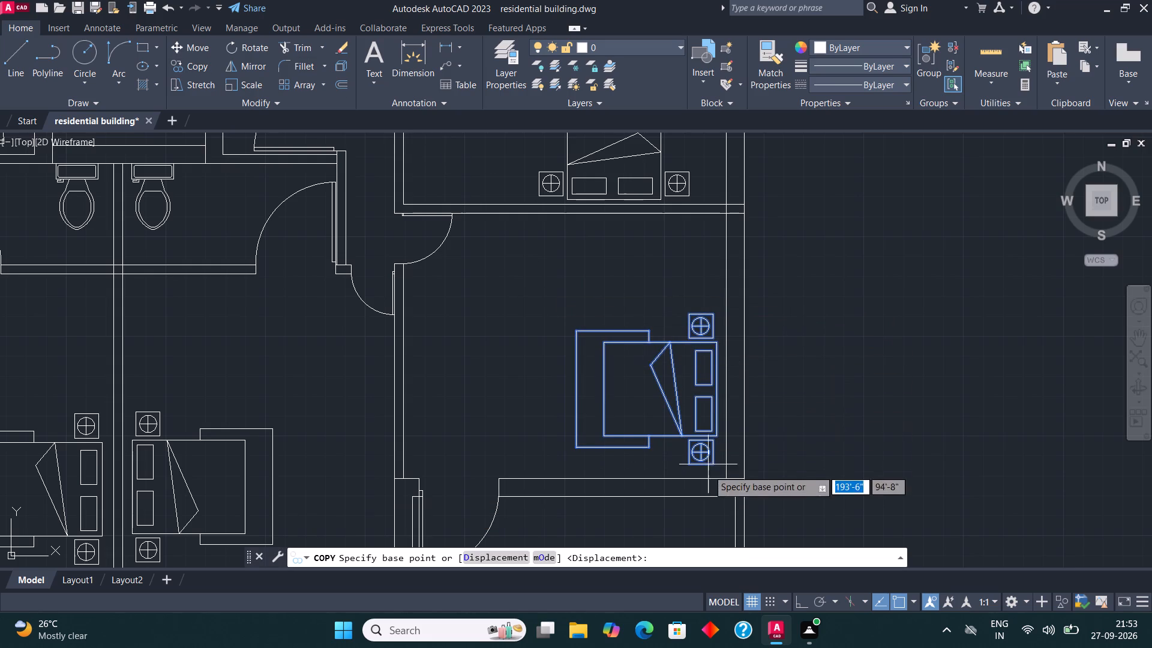
{"action": "left_click", "coordinate": [716, 463]}
{"action": "scroll", "coordinate": [713, 461], "scroll_direction": "down", "scroll_amount": 3}
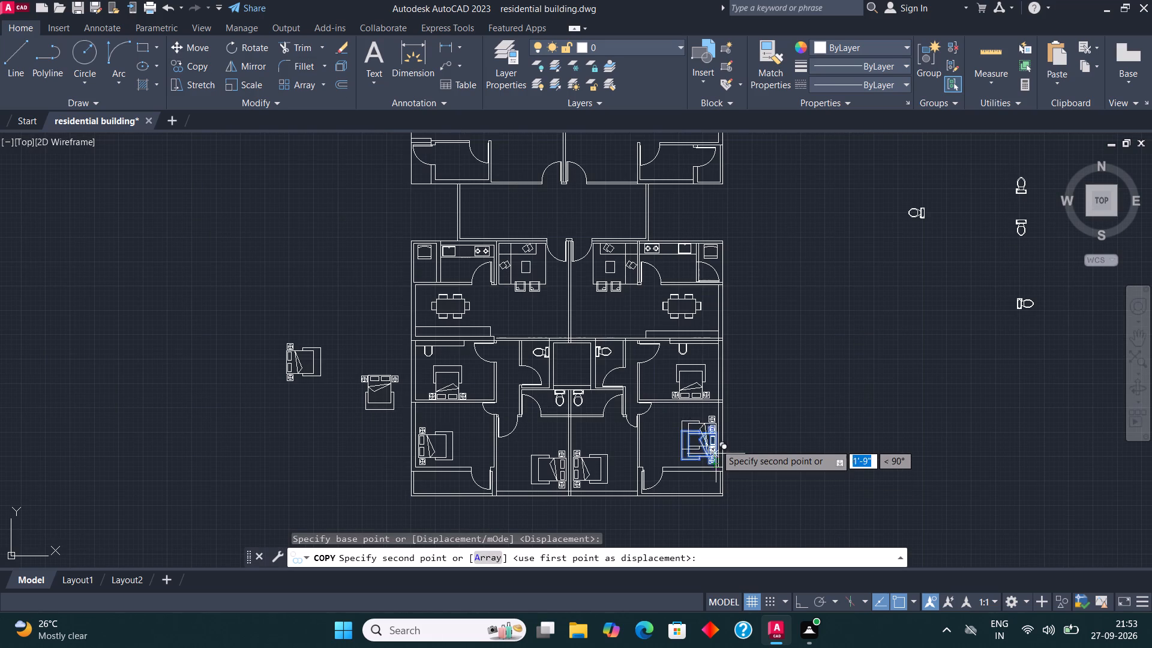
{"action": "scroll", "coordinate": [724, 380], "scroll_direction": "down", "scroll_amount": 1}
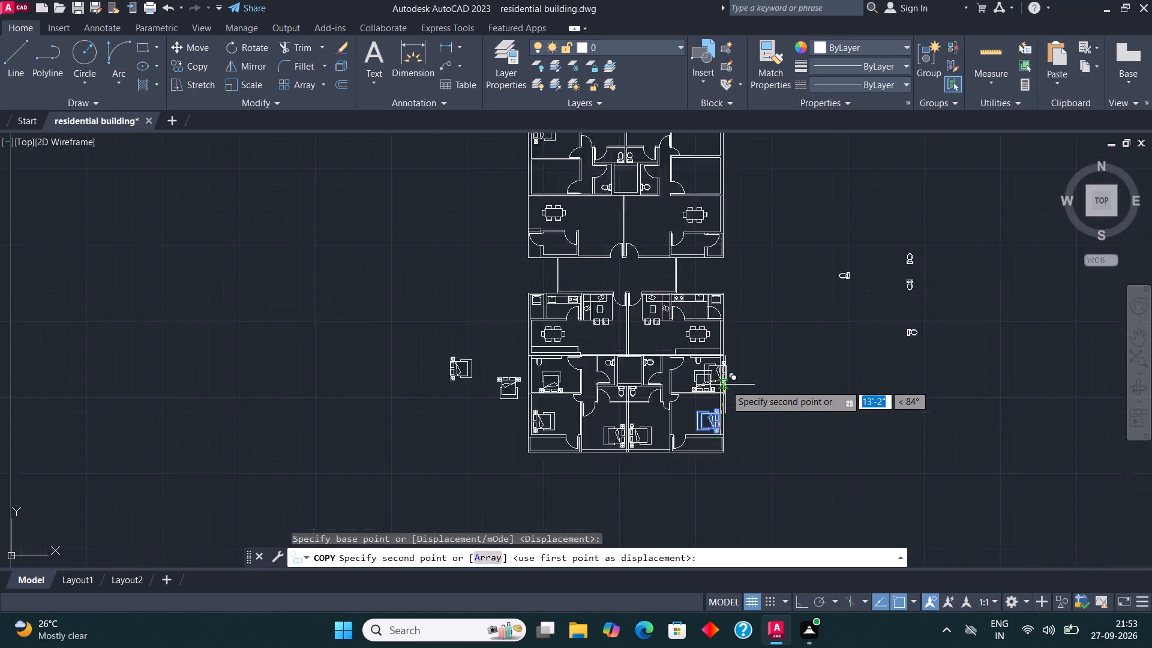
{"action": "scroll", "coordinate": [725, 385], "scroll_direction": "down", "scroll_amount": 1}
{"action": "scroll", "coordinate": [712, 221], "scroll_direction": "up", "scroll_amount": 3}
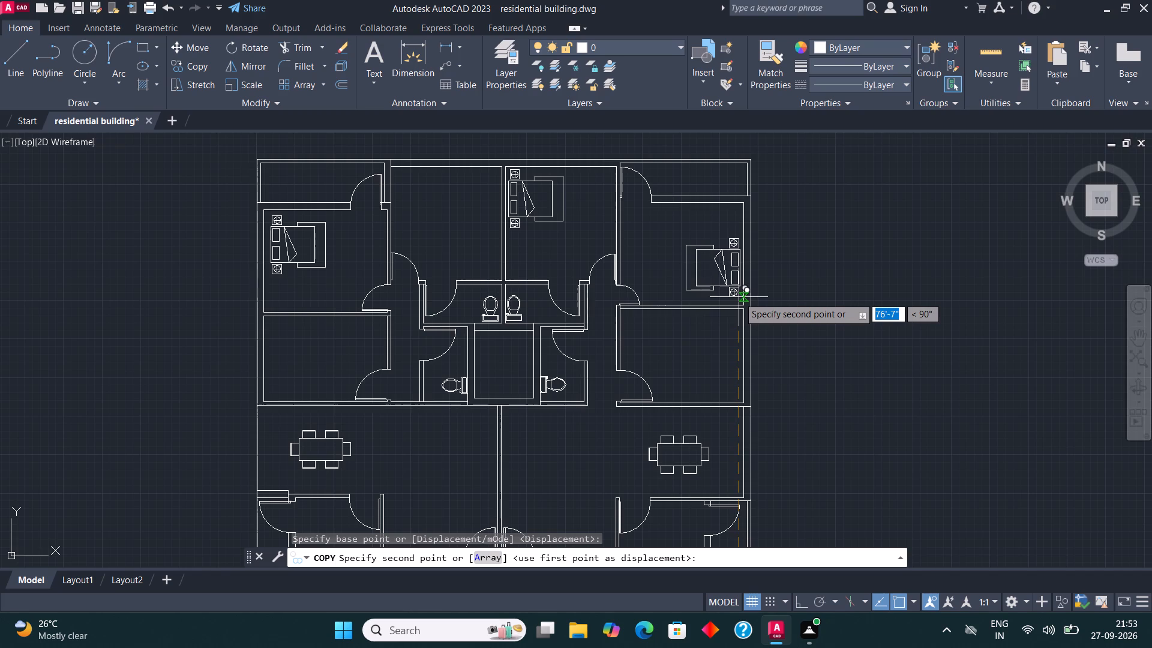
{"action": "scroll", "coordinate": [731, 296], "scroll_direction": "up", "scroll_amount": 4}
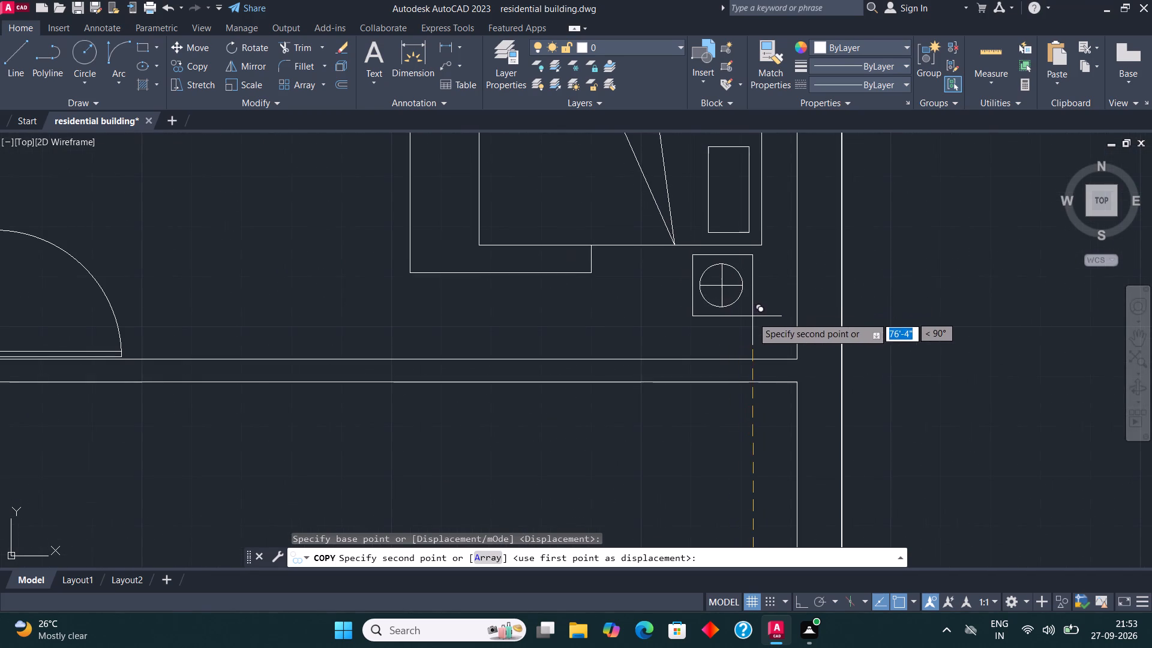
{"action": "left_click", "coordinate": [770, 332]}
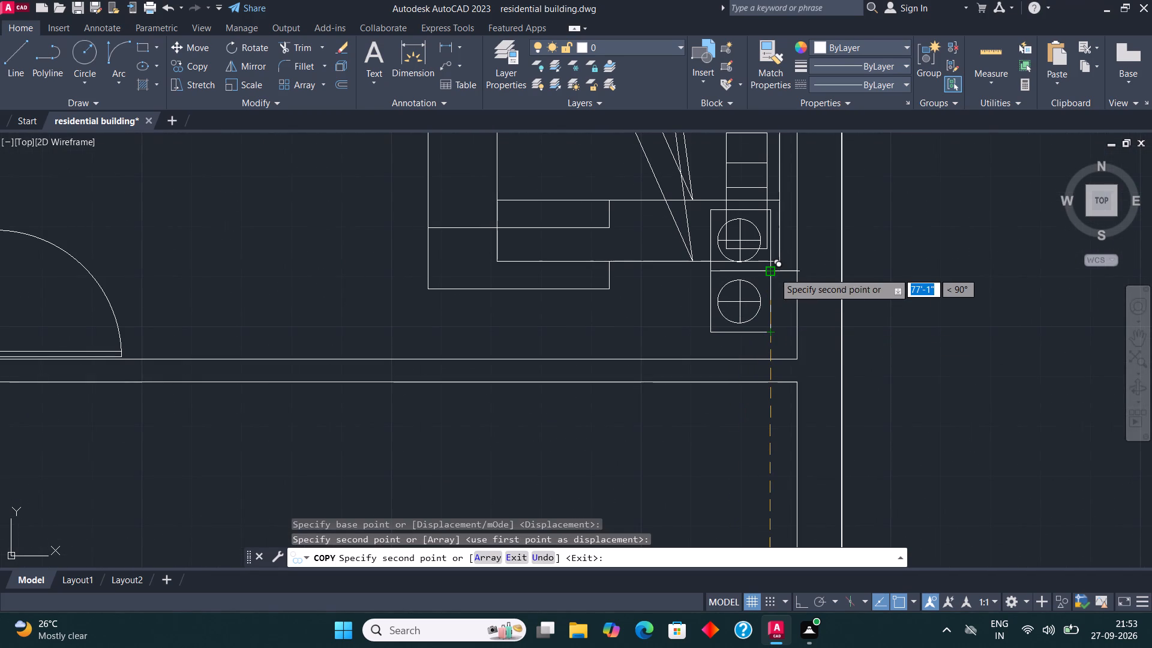
Place another copy of that bed set in the upper plan's middle bedroom just left of the central dividing wall.
{"action": "scroll", "coordinate": [778, 278], "scroll_direction": "down", "scroll_amount": 3}
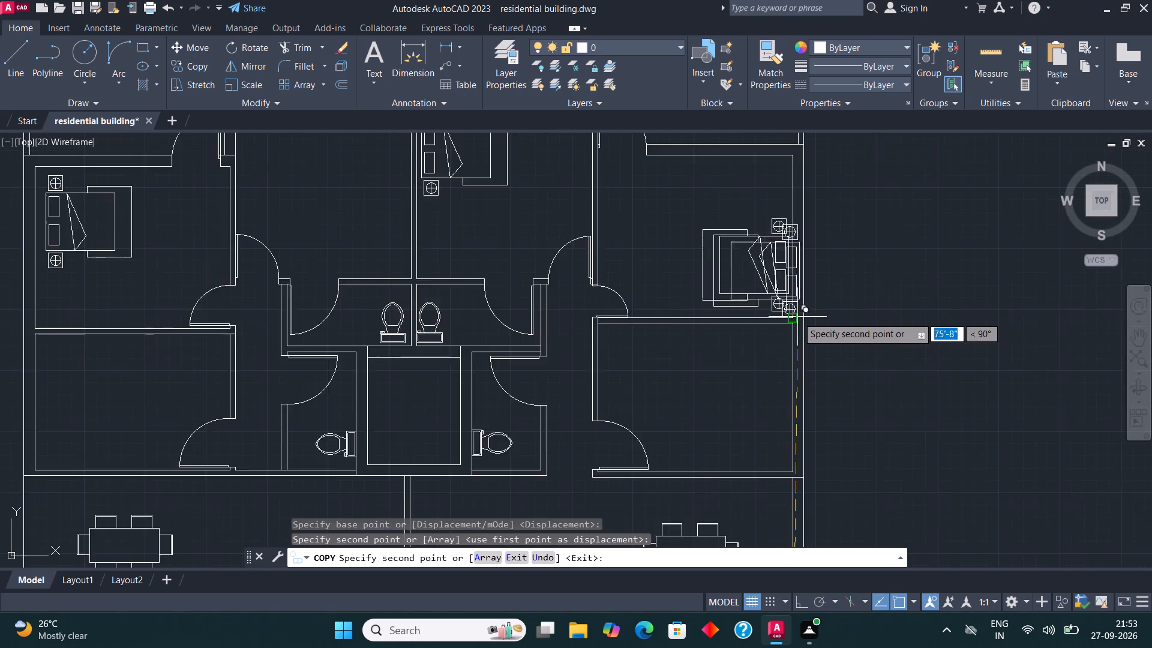
{"action": "scroll", "coordinate": [797, 317], "scroll_direction": "down", "scroll_amount": 1}
{"action": "scroll", "coordinate": [546, 233], "scroll_direction": "up", "scroll_amount": 3}
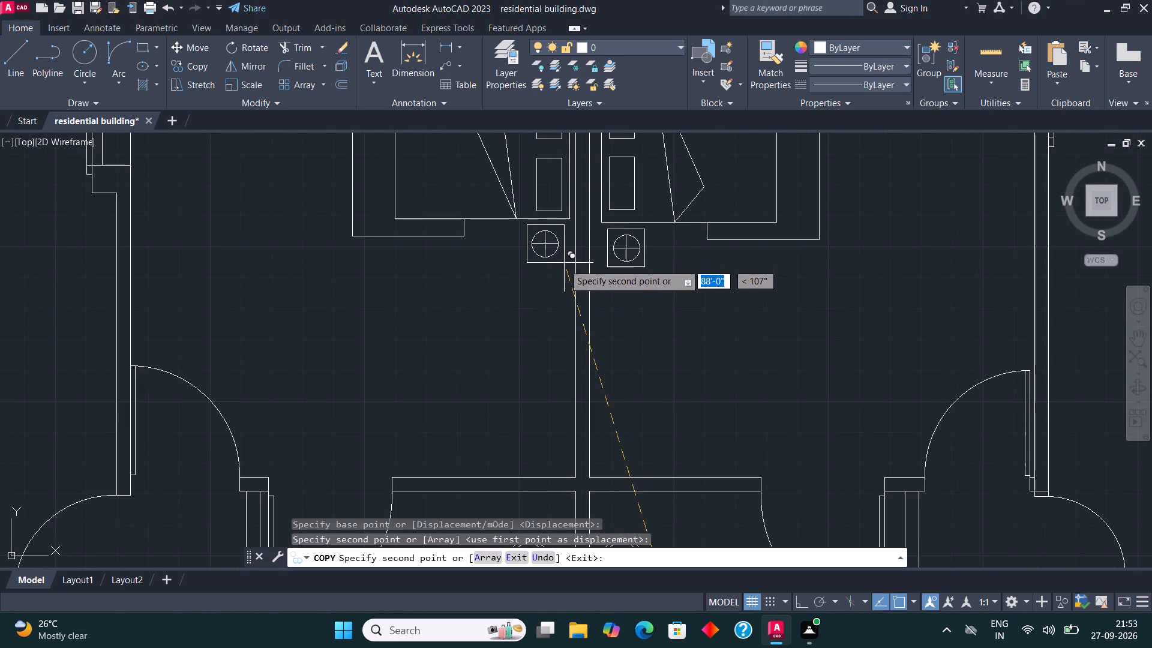
{"action": "left_click", "coordinate": [564, 268]}
{"action": "scroll", "coordinate": [602, 359], "scroll_direction": "down", "scroll_amount": 2}
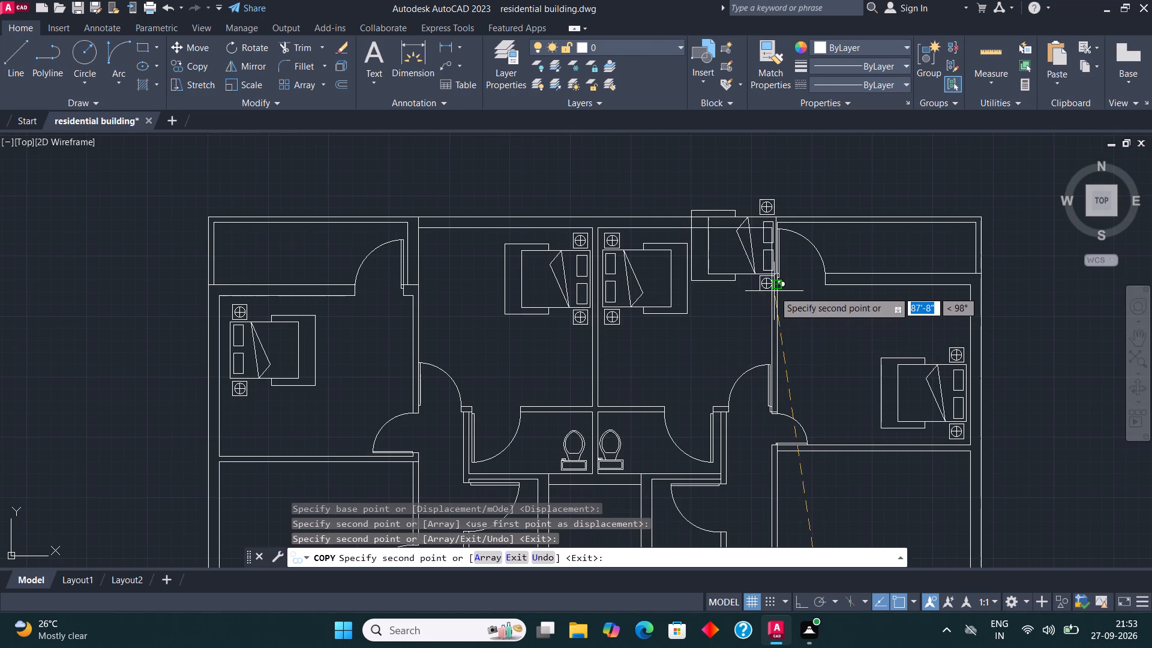
{"action": "scroll", "coordinate": [773, 302], "scroll_direction": "down", "scroll_amount": 1}
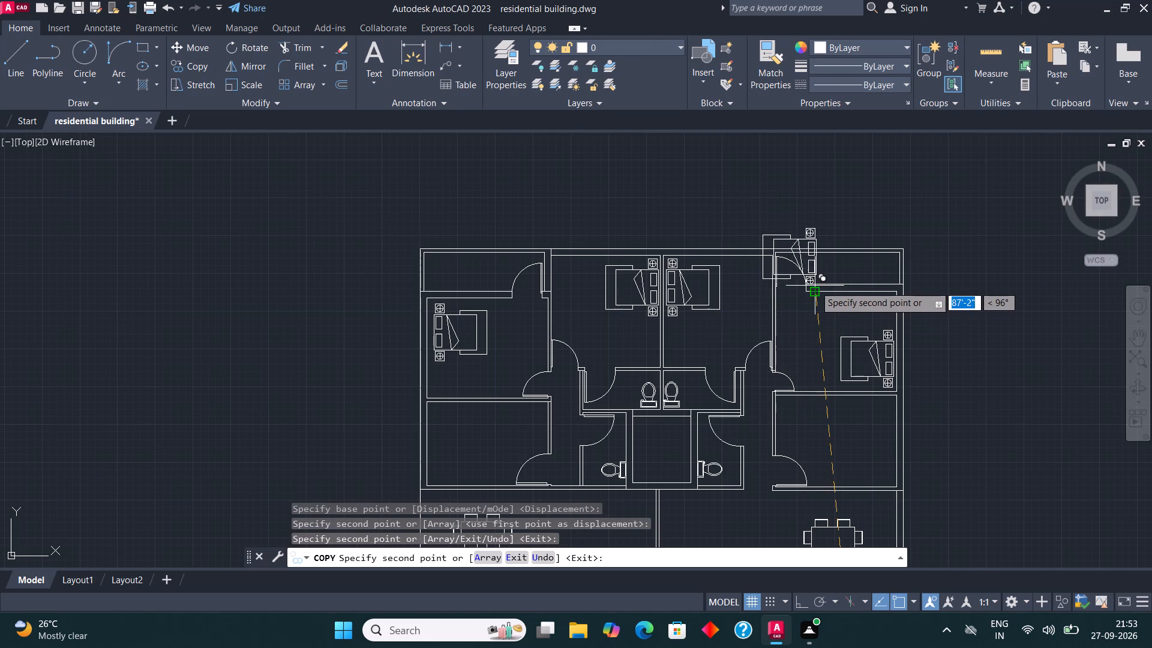
{"action": "scroll", "coordinate": [793, 256], "scroll_direction": "down", "scroll_amount": 1}
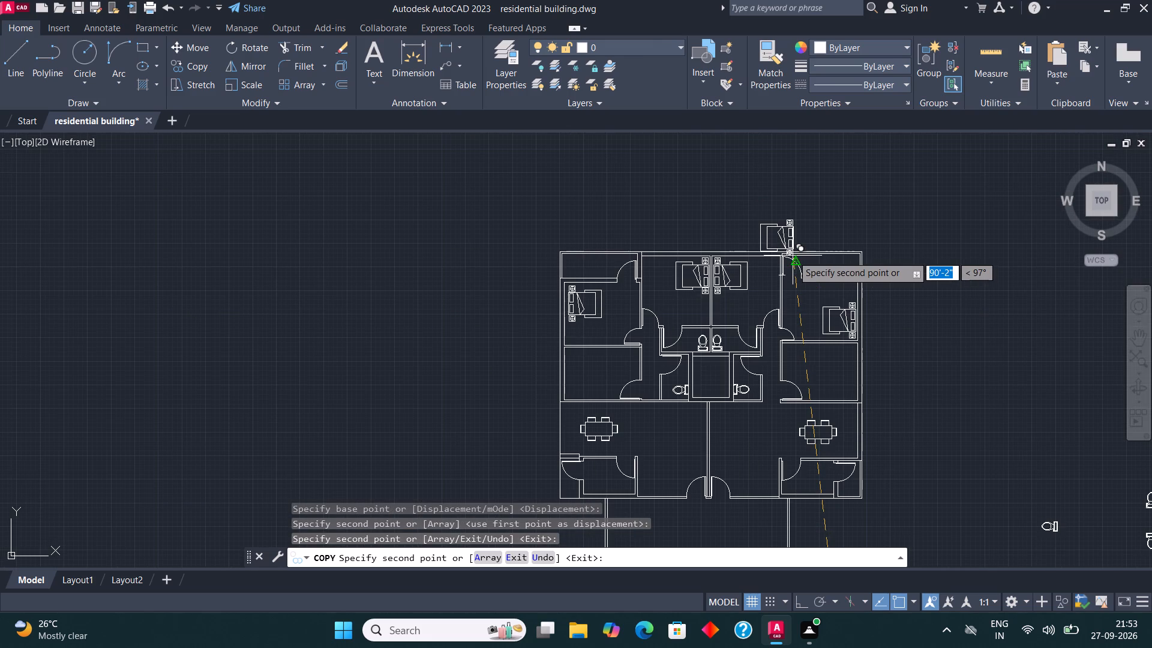
{"action": "scroll", "coordinate": [791, 259], "scroll_direction": "down", "scroll_amount": 2}
{"action": "key", "text": "Escape"}
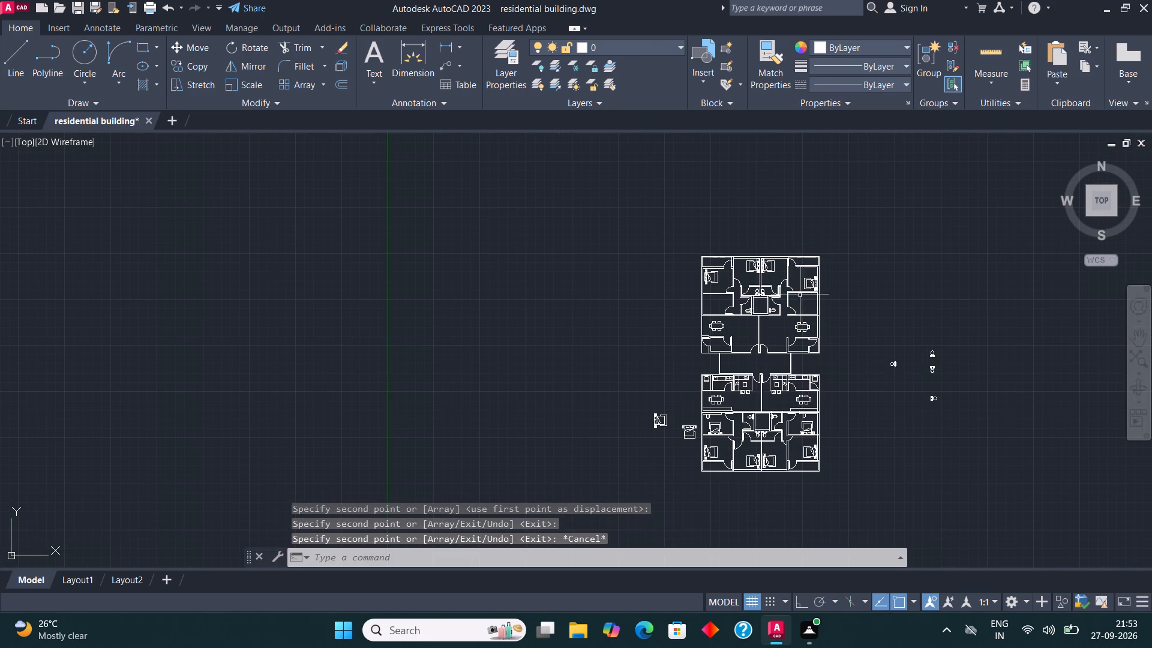
Copy the loose bed set with pillows at its top, beside the lower plan, into the upper plan's second left bedroom, below the dividing wall.
{"action": "scroll", "coordinate": [733, 405], "scroll_direction": "up", "scroll_amount": 2}
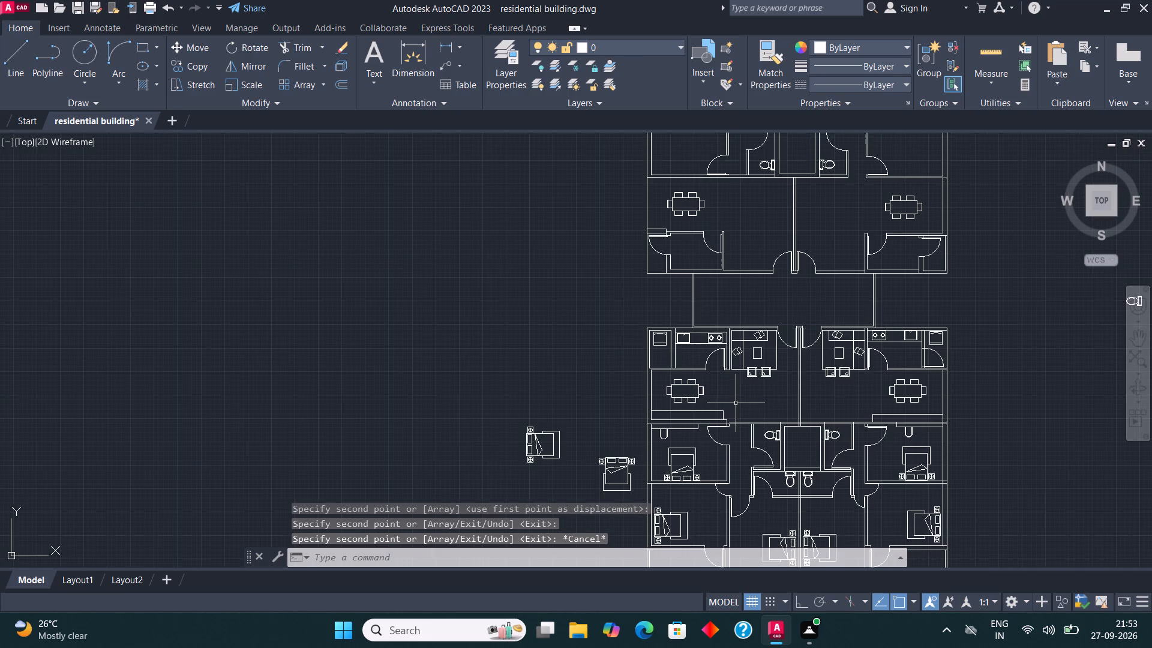
{"action": "scroll", "coordinate": [740, 381], "scroll_direction": "down", "scroll_amount": 1}
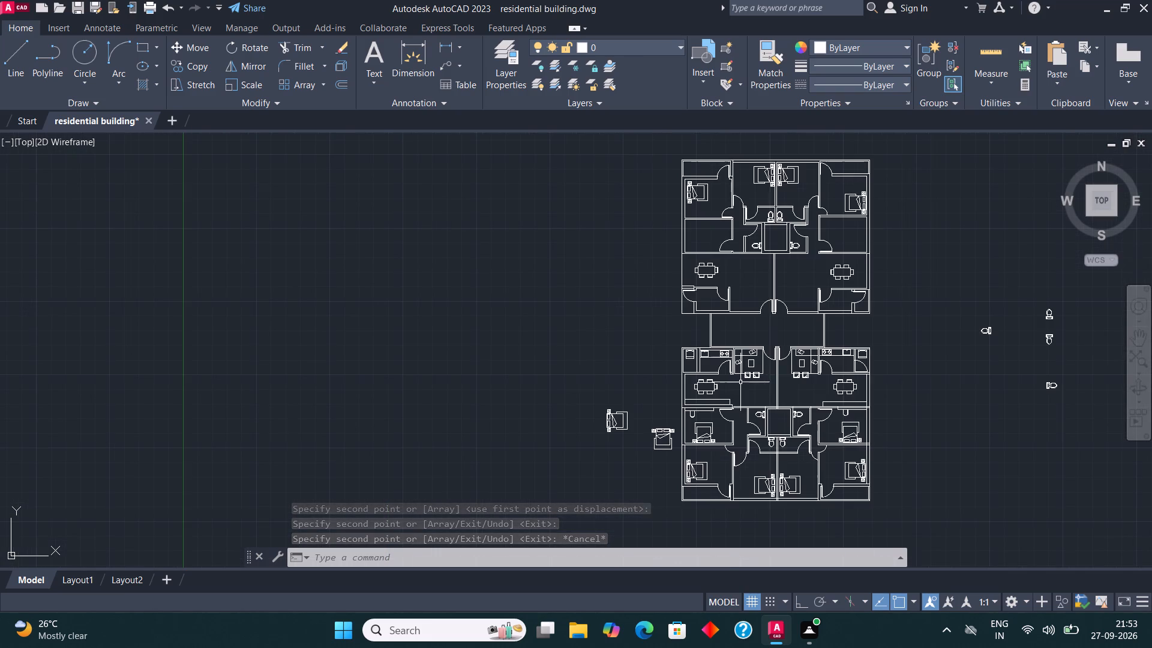
{"action": "scroll", "coordinate": [664, 448], "scroll_direction": "up", "scroll_amount": 3}
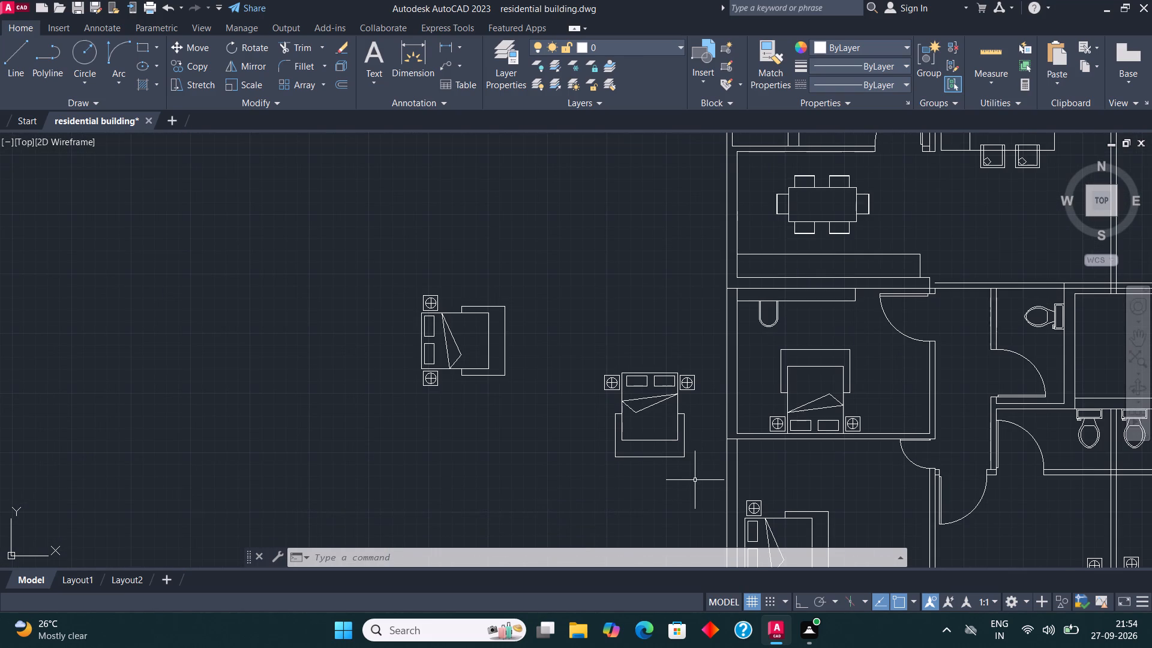
{"action": "left_click", "coordinate": [696, 482]}
{"action": "left_click", "coordinate": [598, 336]}
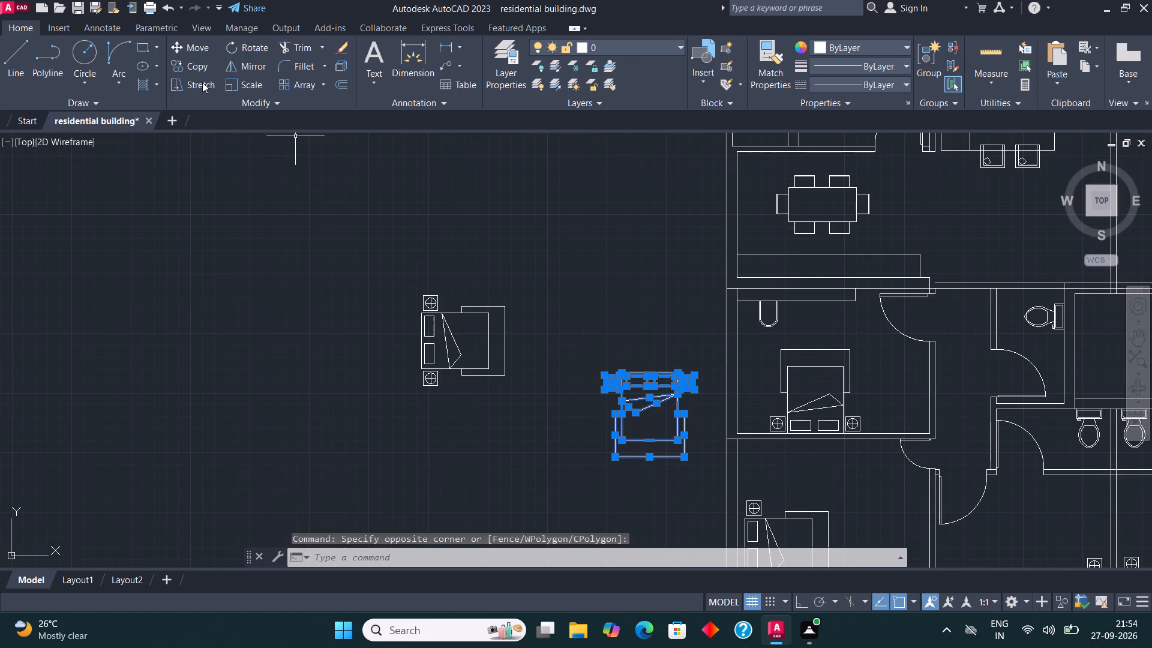
{"action": "left_click", "coordinate": [200, 63]}
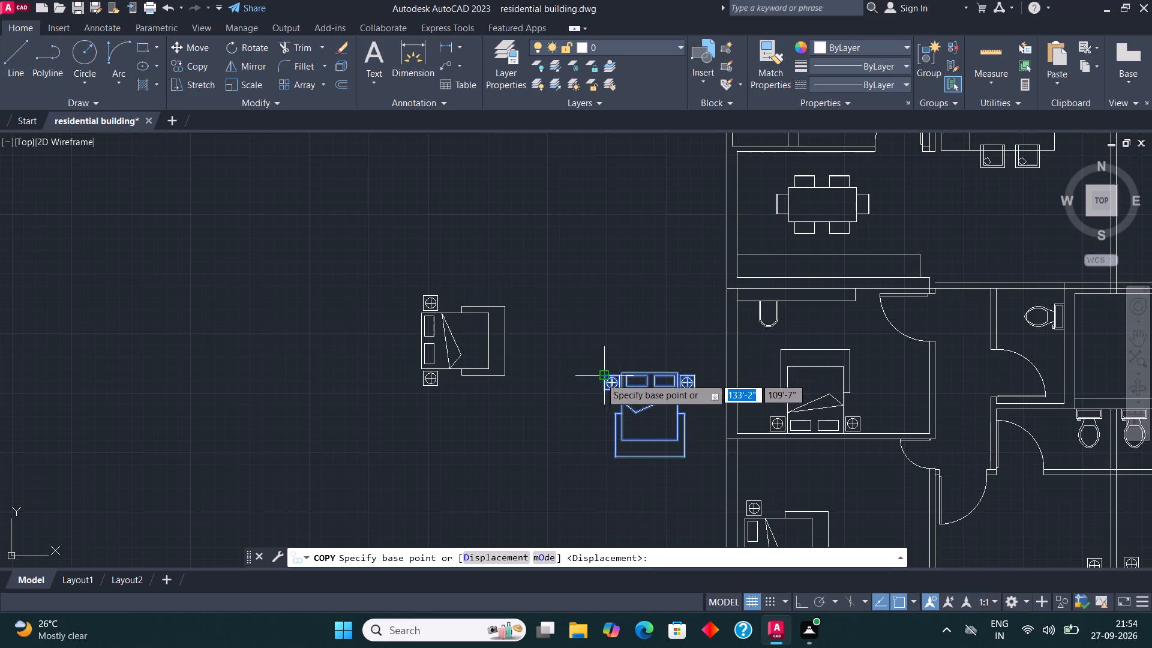
{"action": "left_click", "coordinate": [601, 378]}
{"action": "scroll", "coordinate": [599, 403], "scroll_direction": "down", "scroll_amount": 3}
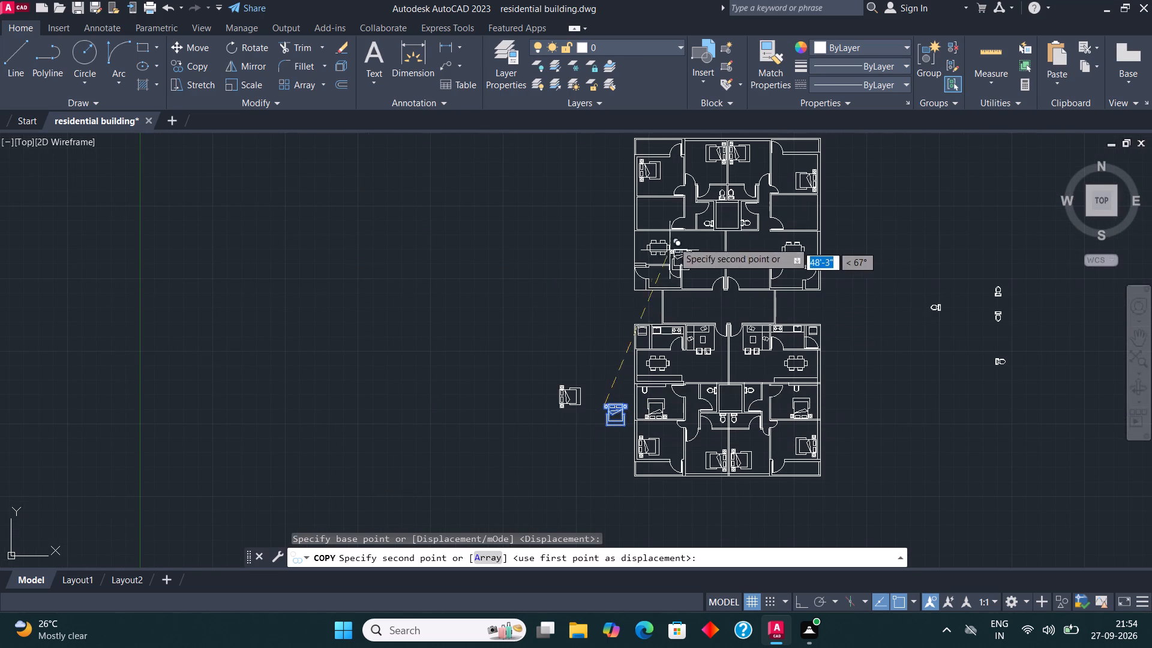
{"action": "scroll", "coordinate": [659, 209], "scroll_direction": "up", "scroll_amount": 4}
{"action": "scroll", "coordinate": [659, 216], "scroll_direction": "down", "scroll_amount": 2}
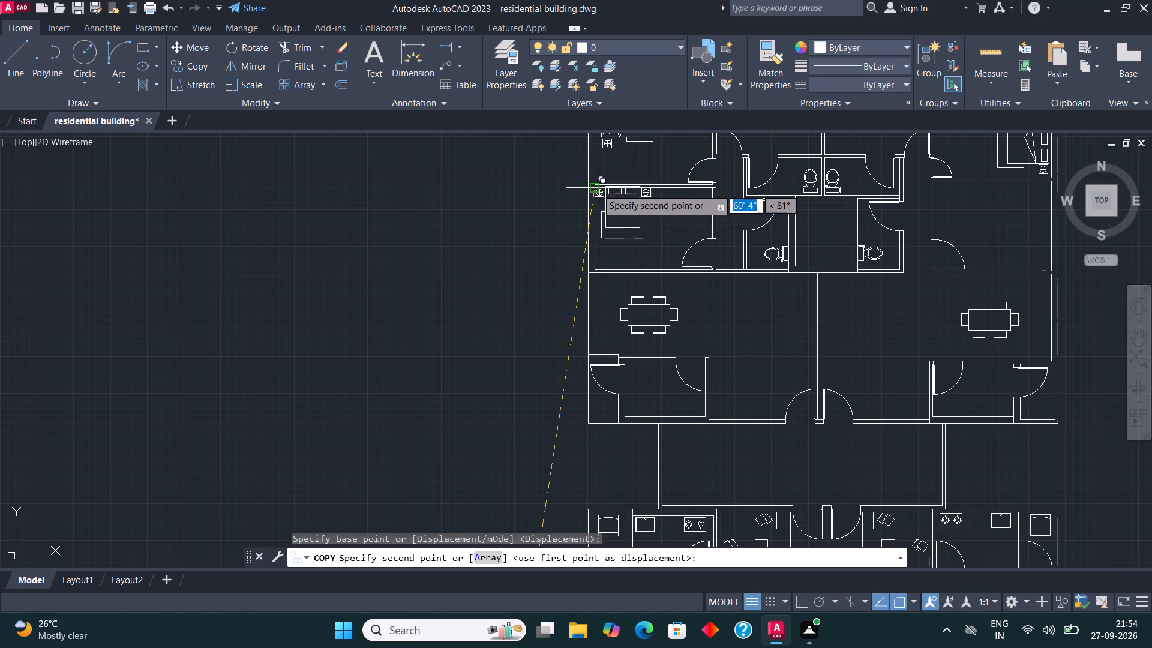
{"action": "scroll", "coordinate": [596, 194], "scroll_direction": "up", "scroll_amount": 3}
{"action": "left_click", "coordinate": [596, 182]}
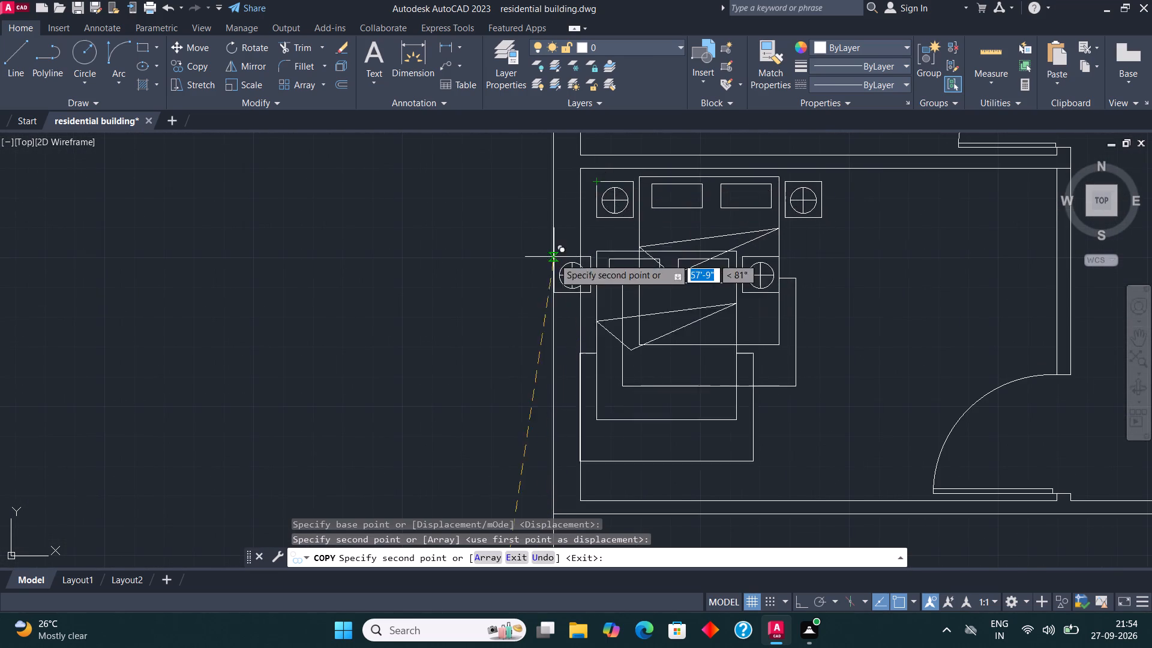
Place another copy of the bed set in the upper plan's second right bedroom, below the dividing wall, and finish copying.
{"action": "scroll", "coordinate": [553, 260], "scroll_direction": "down", "scroll_amount": 3}
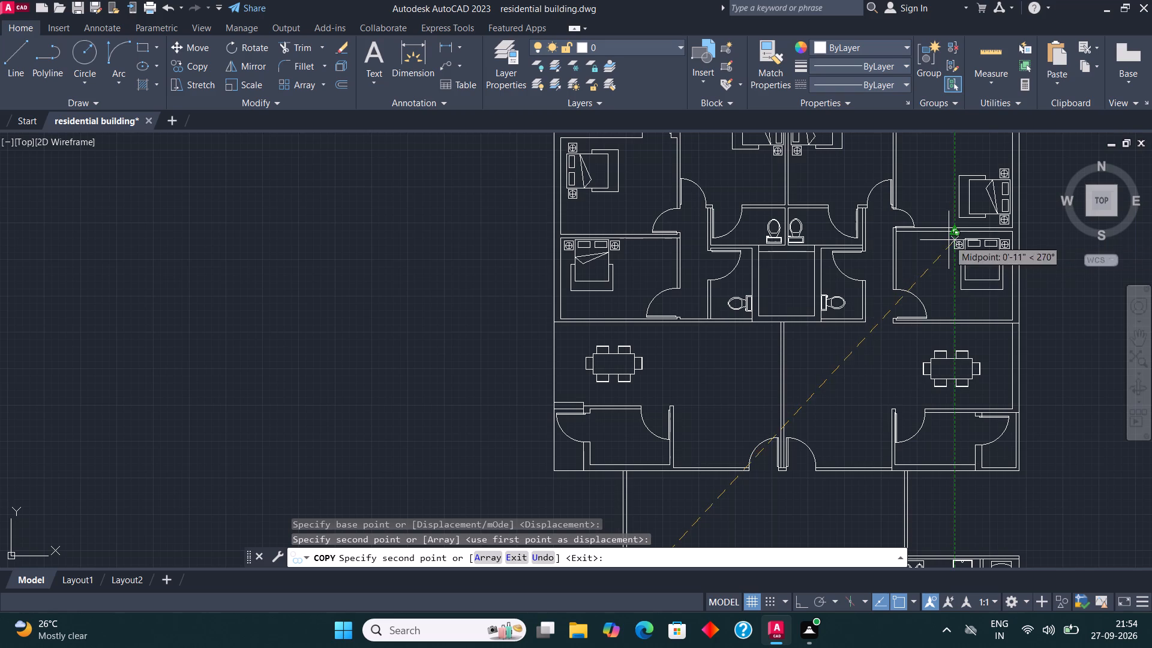
{"action": "left_click", "coordinate": [949, 241]}
{"action": "key", "text": "Escape"}
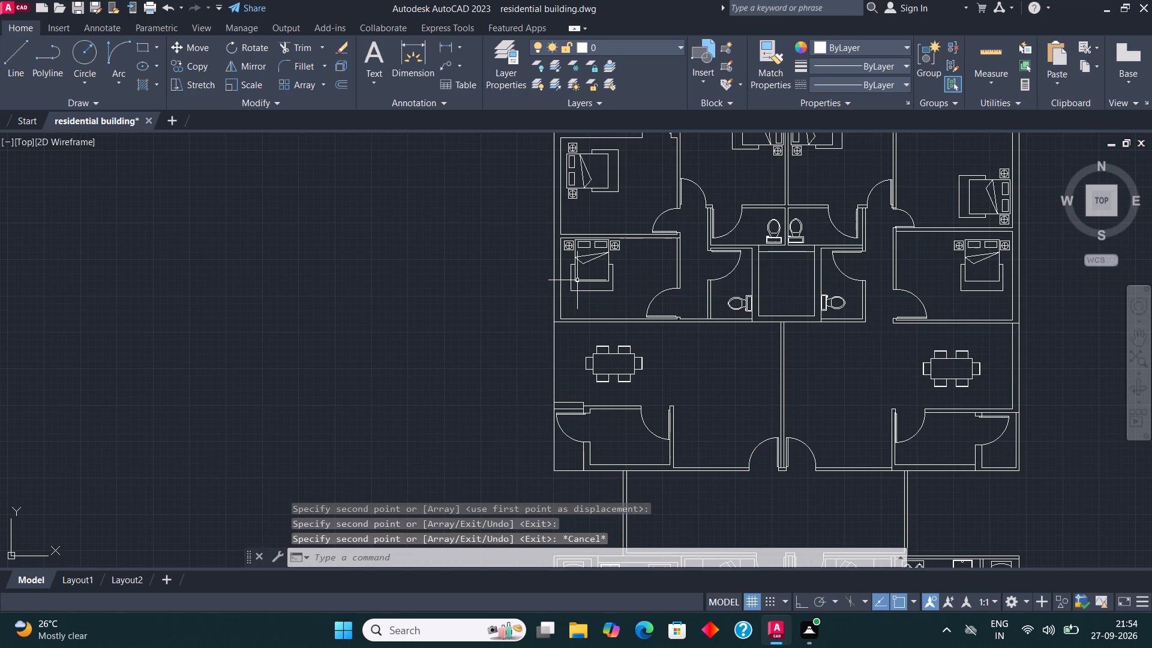
Copy the sofa set with armchairs and centre table from the lower plan's left living room to the empty space left of the plans.
{"action": "scroll", "coordinate": [571, 282], "scroll_direction": "down", "scroll_amount": 3}
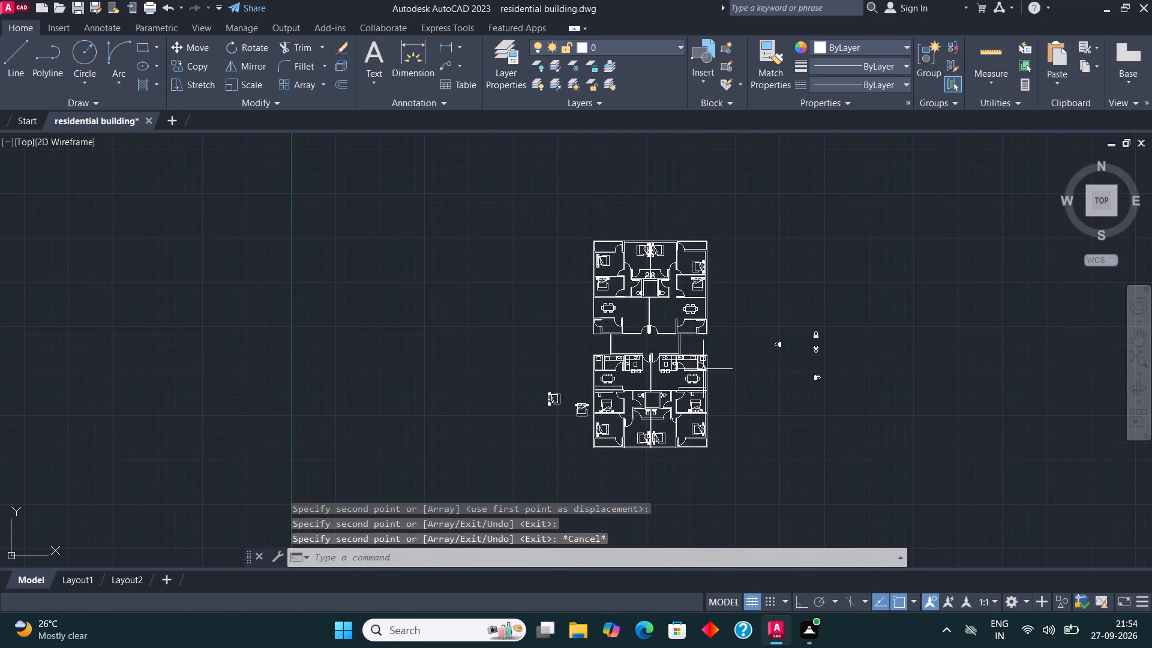
{"action": "scroll", "coordinate": [617, 343], "scroll_direction": "up", "scroll_amount": 1}
{"action": "scroll", "coordinate": [679, 389], "scroll_direction": "up", "scroll_amount": 3}
{"action": "scroll", "coordinate": [588, 395], "scroll_direction": "up", "scroll_amount": 2}
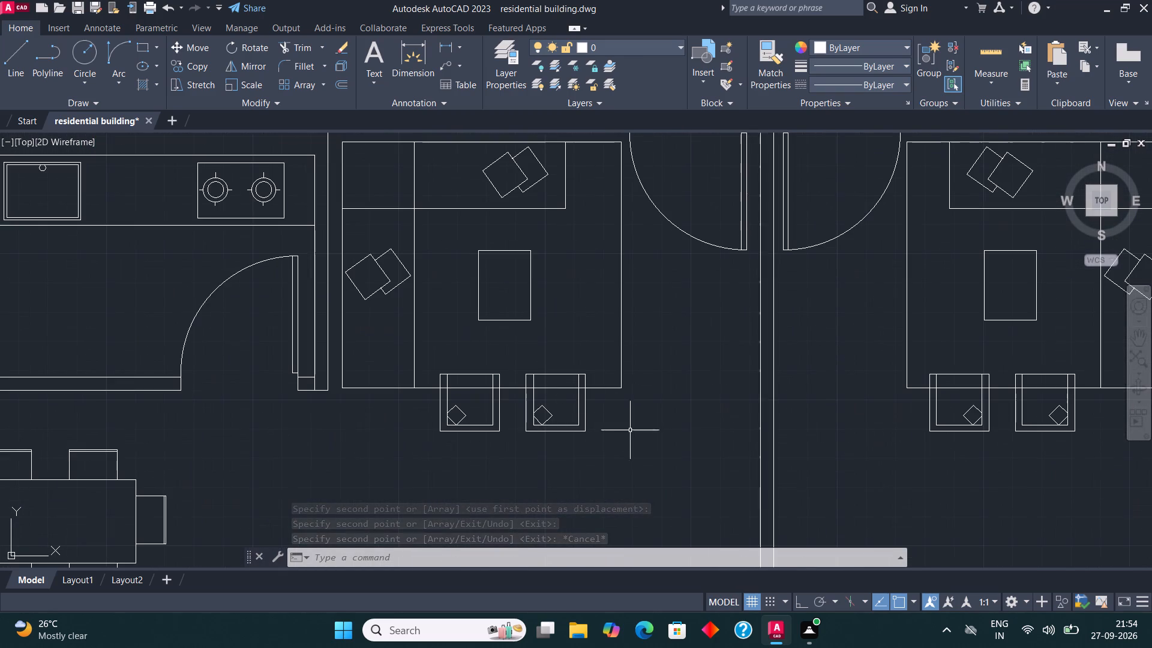
{"action": "left_click", "coordinate": [626, 436]}
{"action": "left_click", "coordinate": [340, 198]}
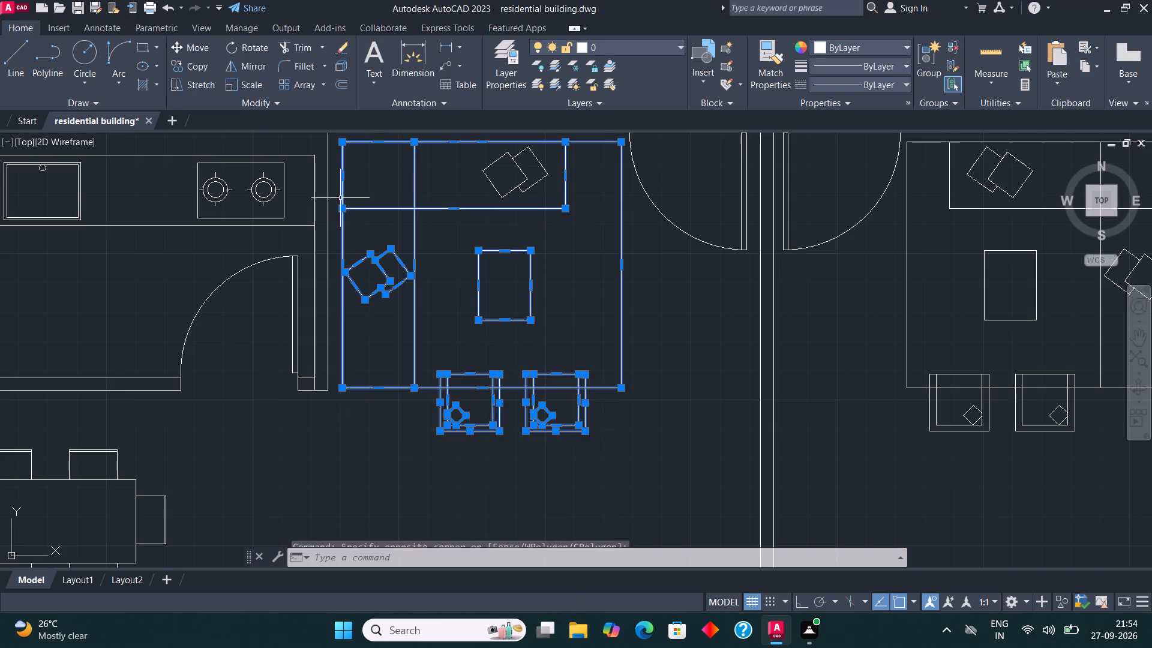
{"action": "left_click", "coordinate": [556, 192]}
{"action": "left_click", "coordinate": [476, 172]}
{"action": "scroll", "coordinate": [628, 279], "scroll_direction": "down", "scroll_amount": 1}
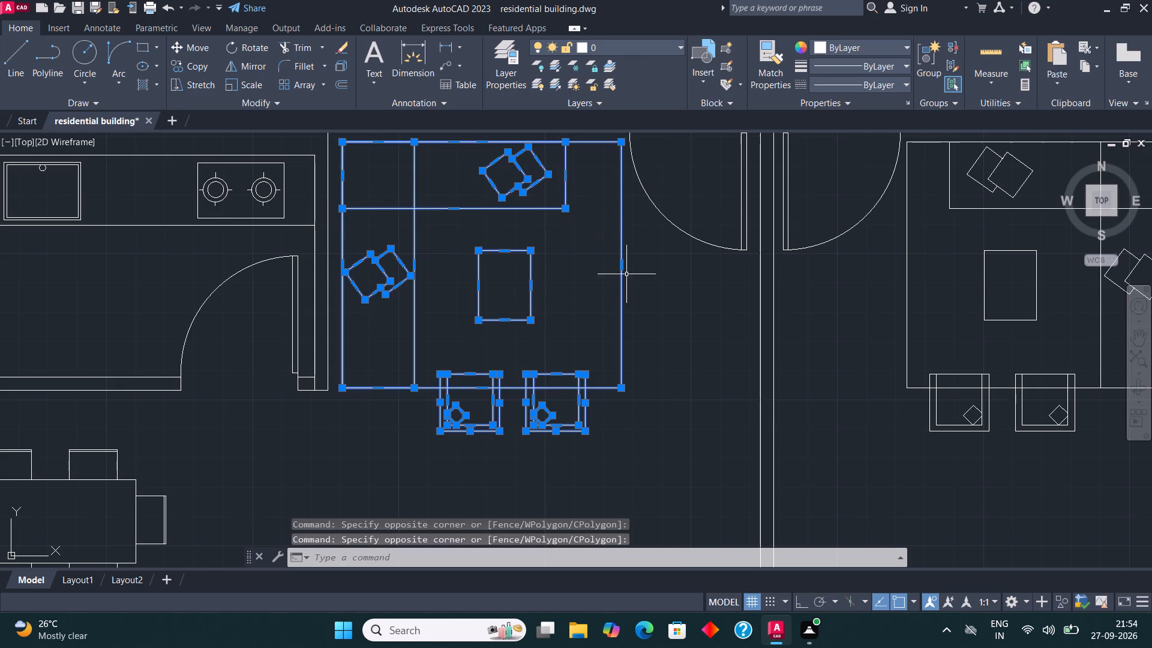
{"action": "scroll", "coordinate": [626, 278], "scroll_direction": "down", "scroll_amount": 1}
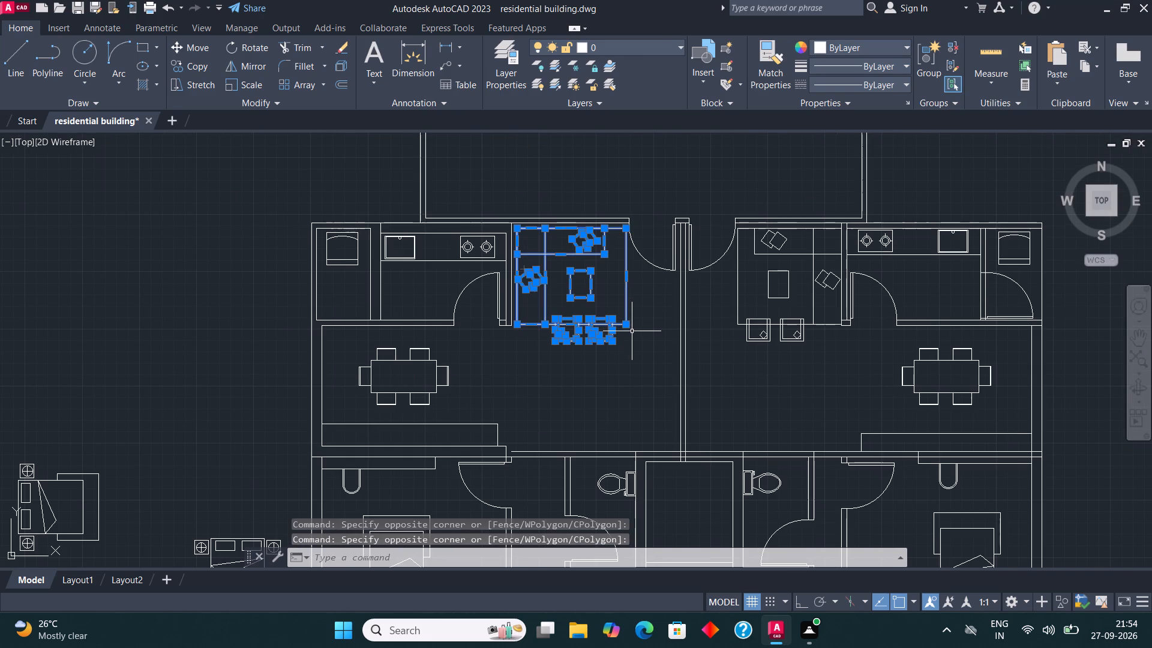
{"action": "scroll", "coordinate": [619, 360], "scroll_direction": "down", "scroll_amount": 1}
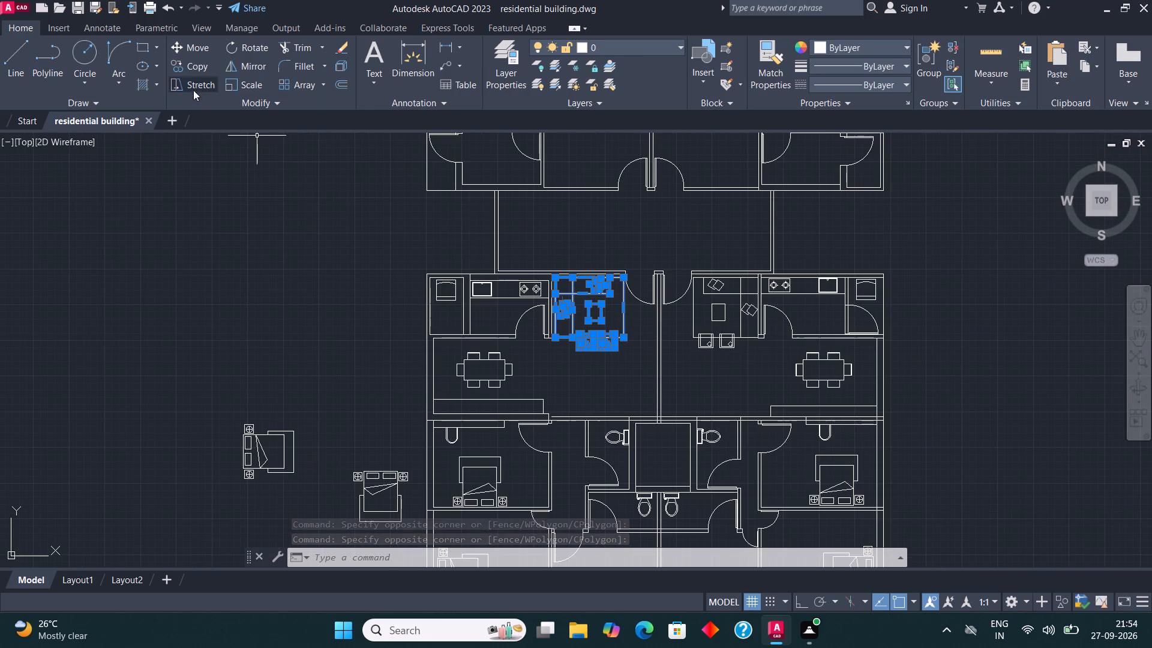
{"action": "left_click", "coordinate": [190, 71]}
{"action": "left_click", "coordinate": [595, 336]}
{"action": "left_click", "coordinate": [259, 277]}
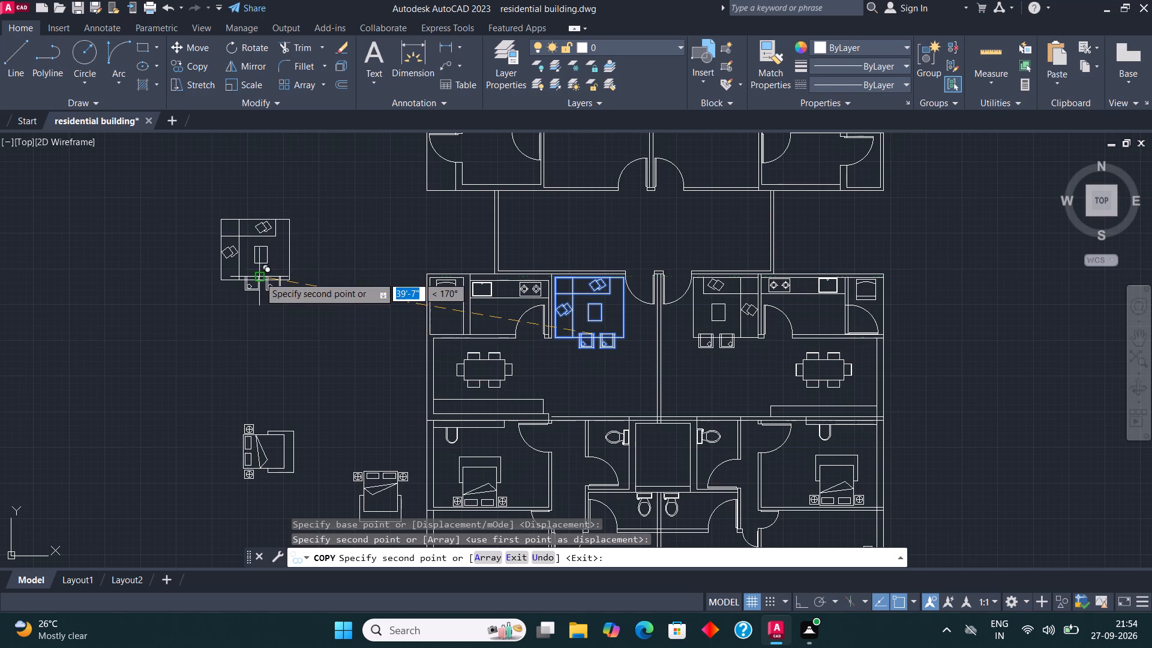
{"action": "key", "text": "Escape"}
Mirror the loose sofa set across a horizontal line just below it, with Ortho on and the original kept.
{"action": "left_click_drag", "start_coordinate": [329, 317], "coordinate": [323, 309]}
{"action": "left_click", "coordinate": [198, 186]}
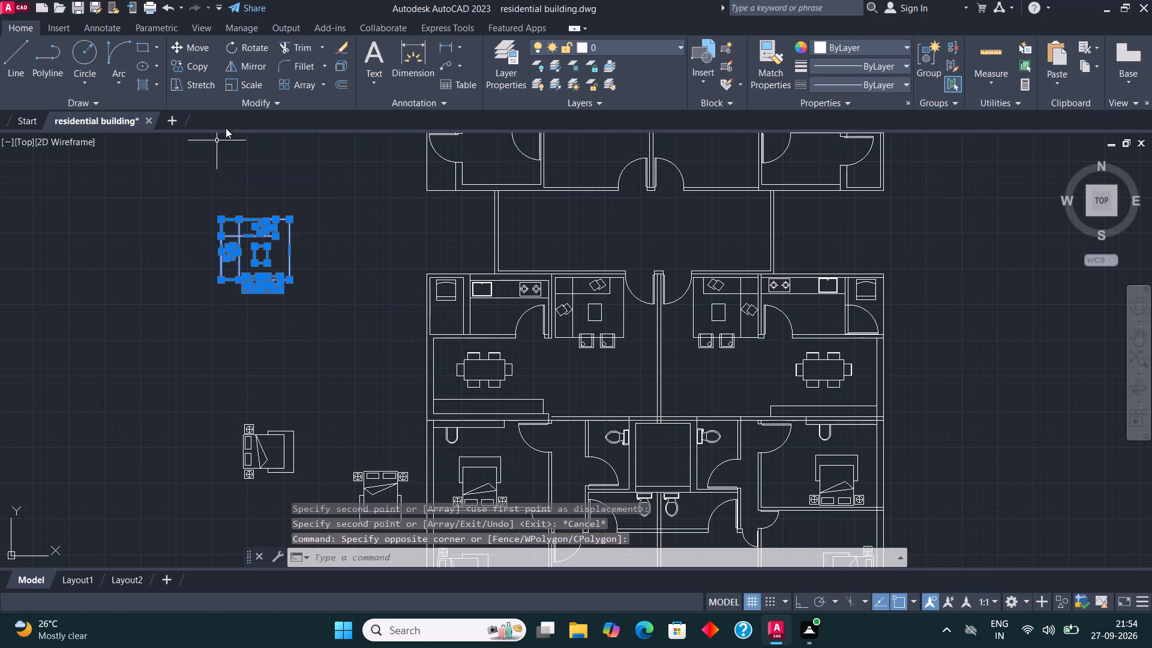
{"action": "left_click", "coordinate": [248, 67]}
{"action": "left_click", "coordinate": [262, 310]}
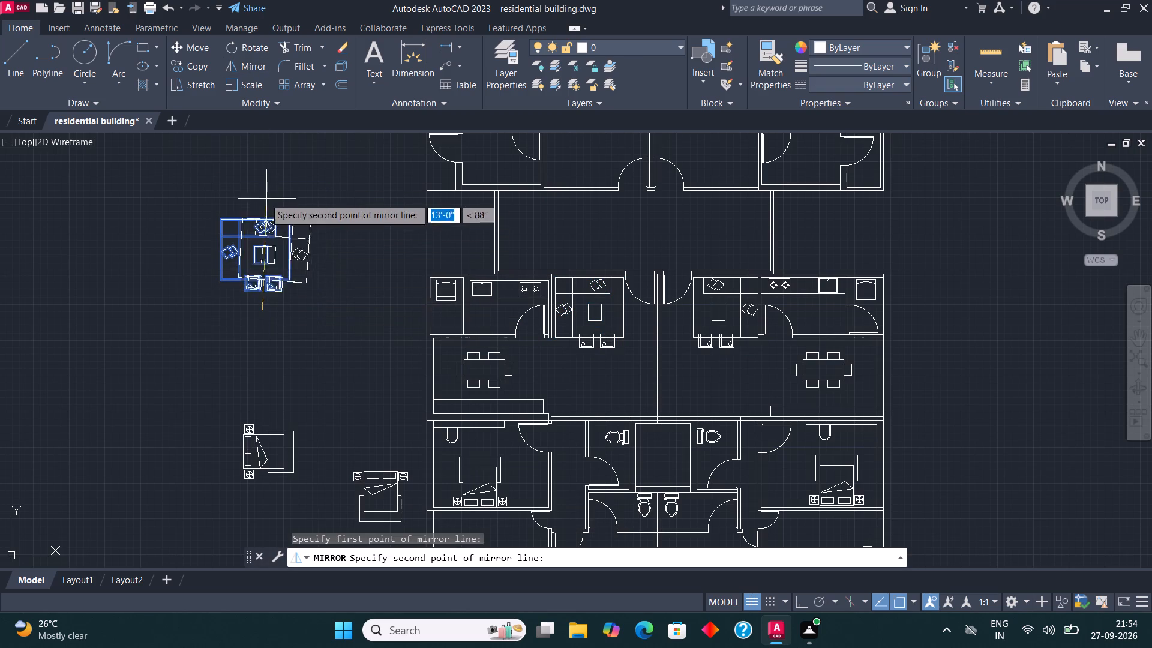
{"action": "key", "text": "F8"}
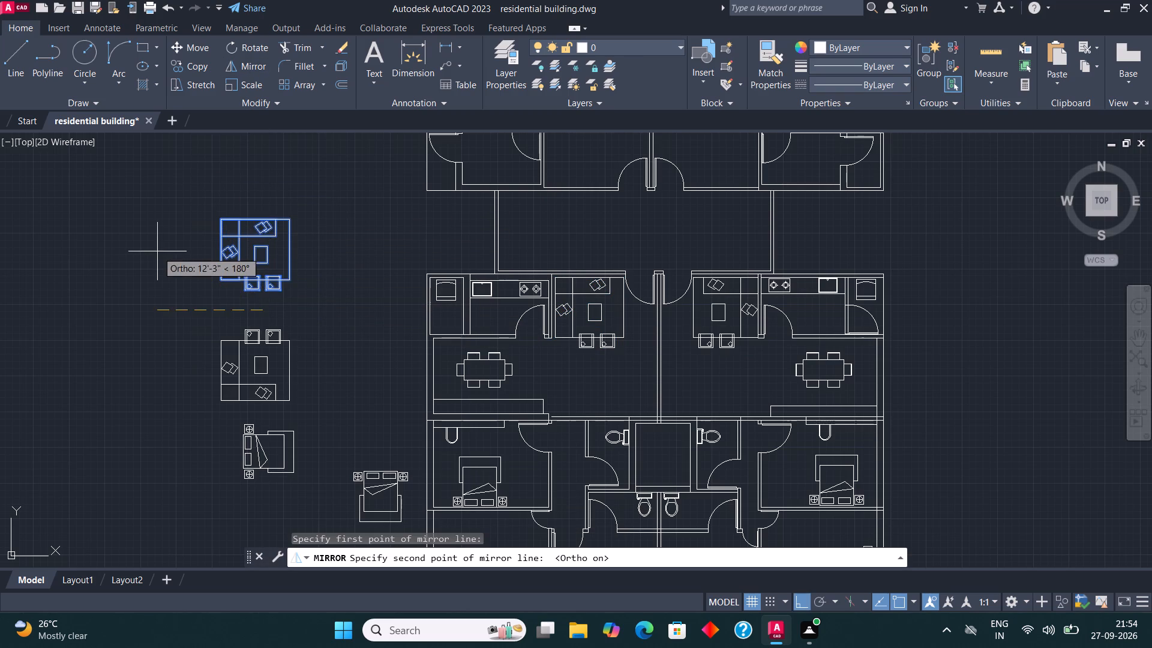
{"action": "left_click", "coordinate": [157, 251]}
{"action": "left_click_drag", "start_coordinate": [194, 303], "coordinate": [157, 251]}
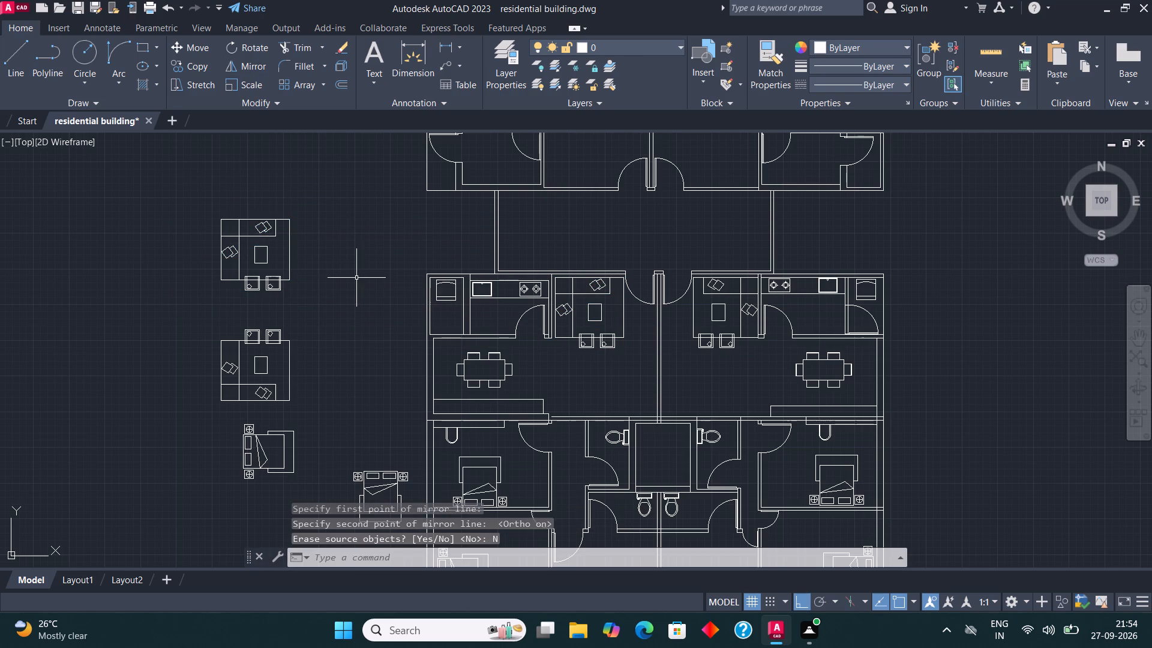
Mirror the flipped sofa set across a vertical line on its right side, keeping the original.
{"action": "scroll", "coordinate": [362, 294], "scroll_direction": "down", "scroll_amount": 1}
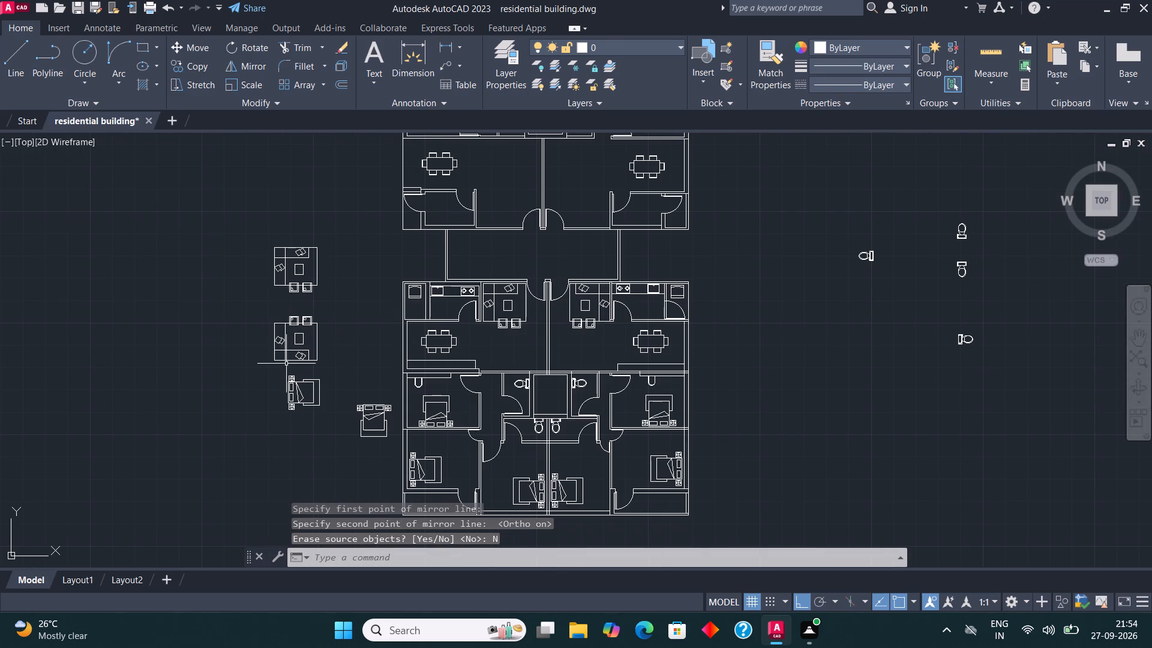
{"action": "scroll", "coordinate": [277, 358], "scroll_direction": "up", "scroll_amount": 3}
{"action": "left_click", "coordinate": [484, 395]}
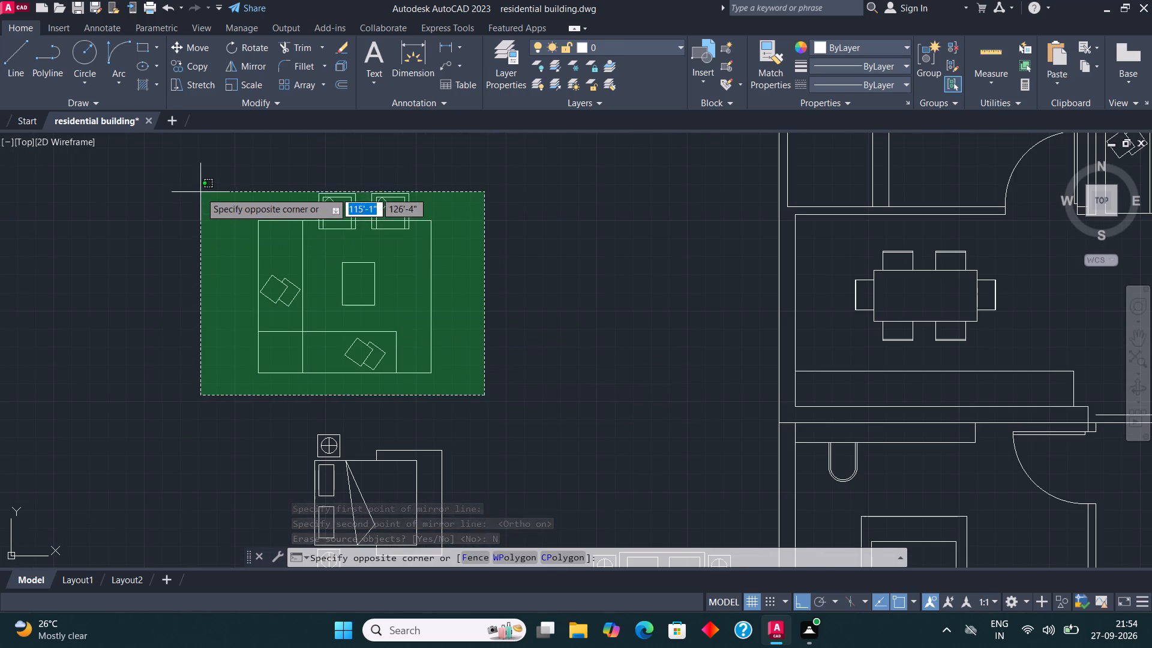
{"action": "left_click", "coordinate": [200, 191]}
{"action": "left_click", "coordinate": [253, 65]}
{"action": "left_click", "coordinate": [480, 314]}
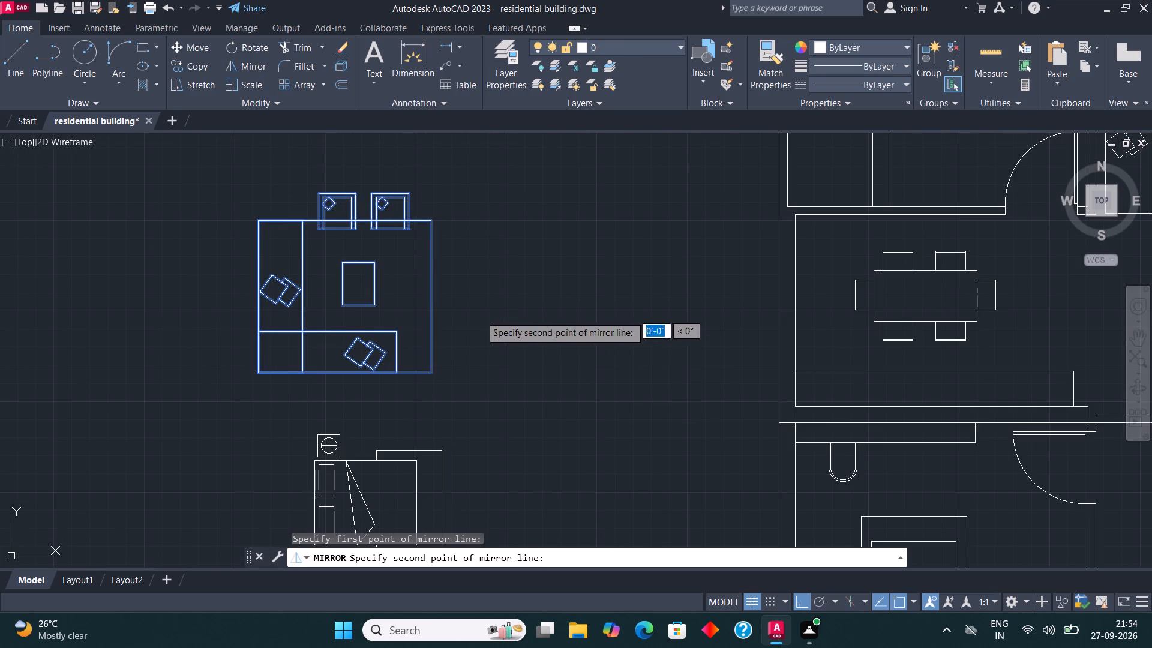
{"action": "left_click", "coordinate": [460, 373]}
{"action": "left_click_drag", "start_coordinate": [498, 428], "coordinate": [460, 373]}
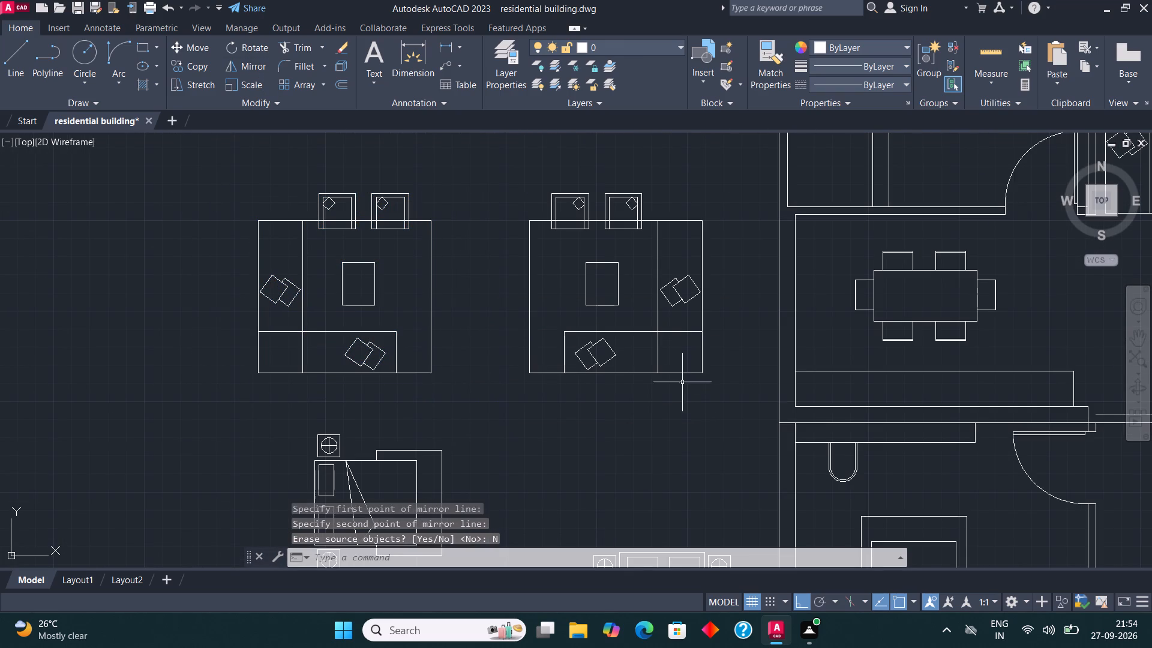
Copy the newly mirrored sofa set by its lower-right corner into the lower-right corner of the upper plan's right living room, with Ortho off.
{"action": "left_click", "coordinate": [724, 388]}
{"action": "left_click", "coordinate": [522, 178]}
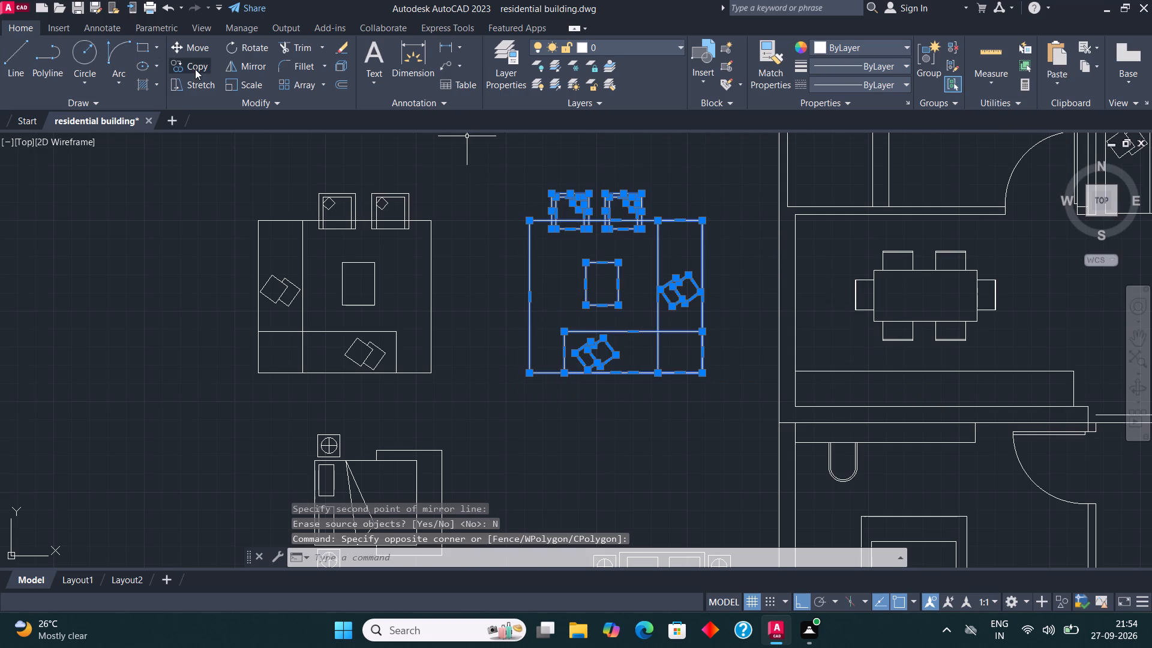
{"action": "left_click", "coordinate": [195, 69]}
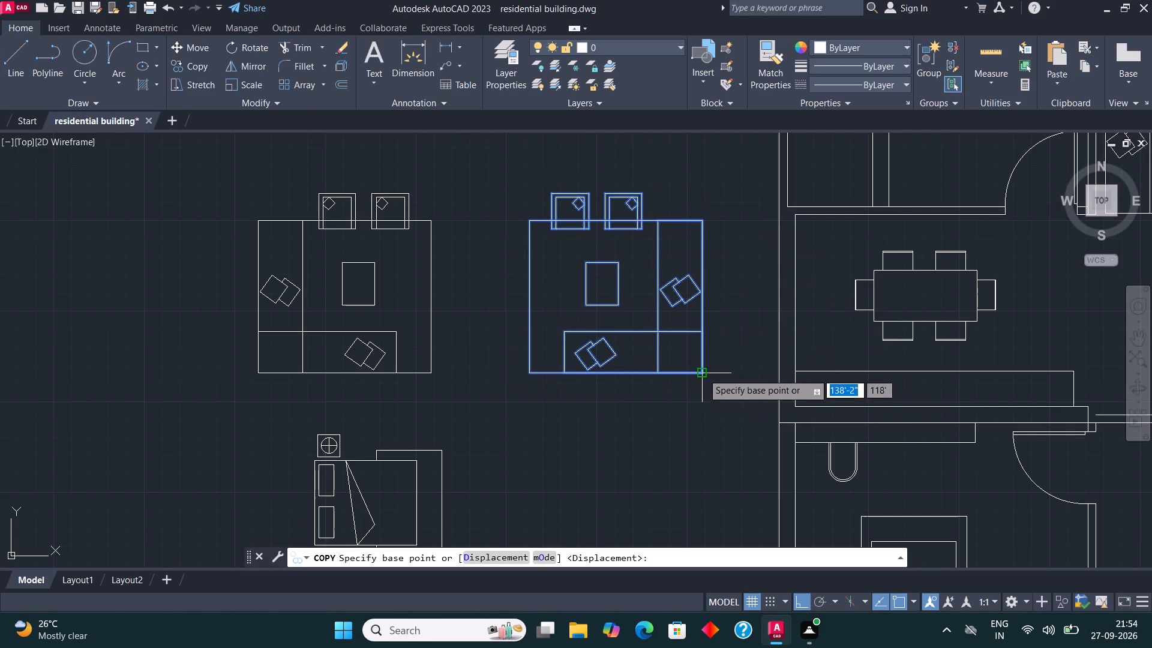
{"action": "left_click", "coordinate": [702, 371]}
{"action": "scroll", "coordinate": [677, 392], "scroll_direction": "down", "scroll_amount": 2}
{"action": "scroll", "coordinate": [763, 388], "scroll_direction": "down", "scroll_amount": 2}
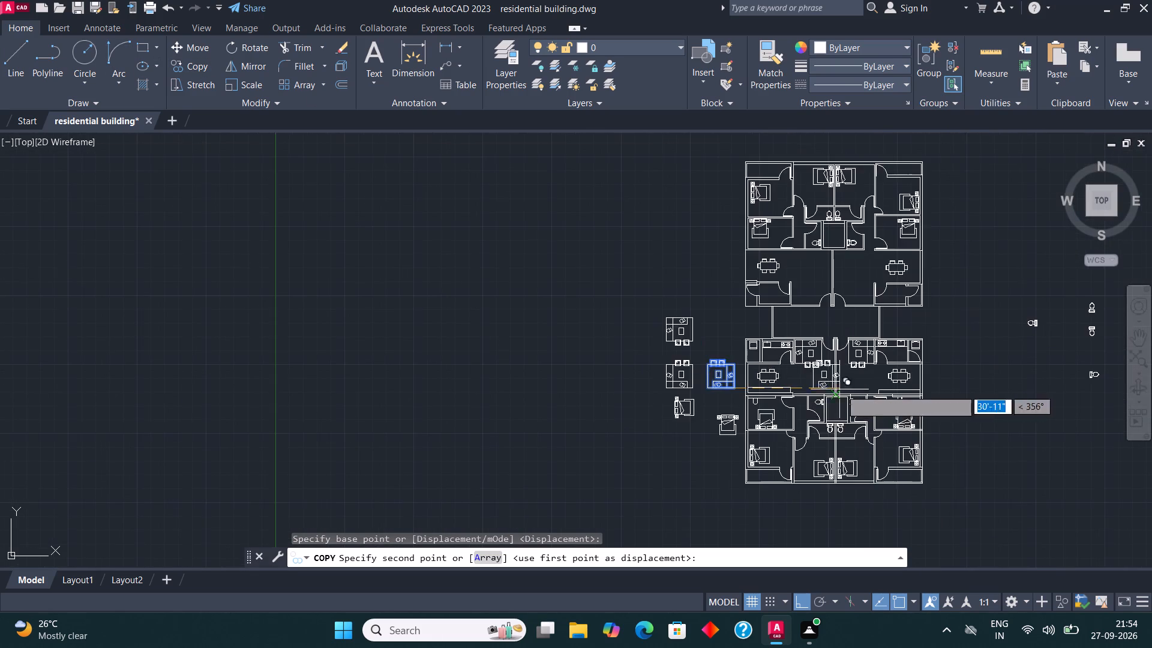
{"action": "scroll", "coordinate": [891, 394], "scroll_direction": "up", "scroll_amount": 3}
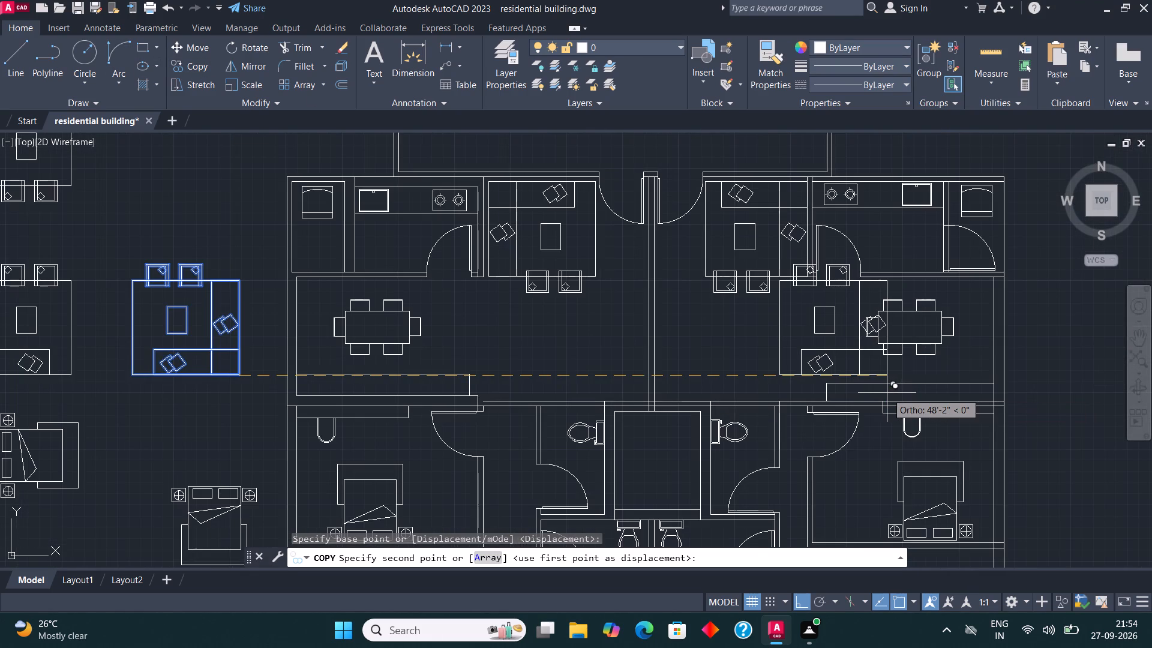
{"action": "key", "text": "F8"}
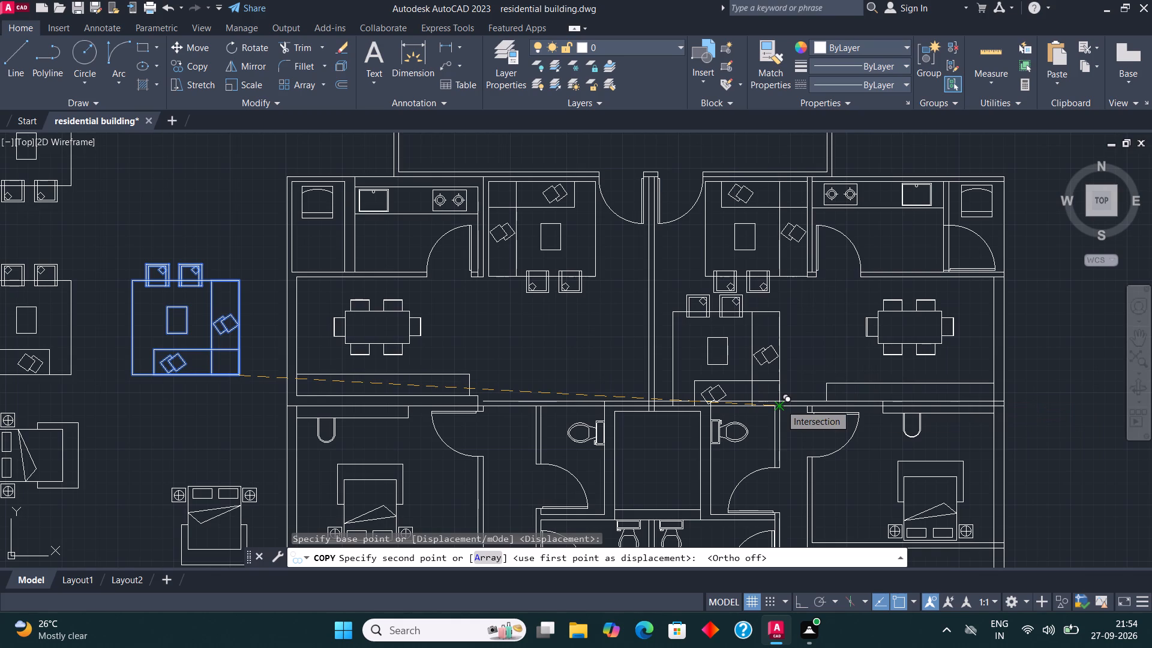
{"action": "scroll", "coordinate": [791, 450], "scroll_direction": "down", "scroll_amount": 3}
{"action": "scroll", "coordinate": [797, 337], "scroll_direction": "up", "scroll_amount": 2}
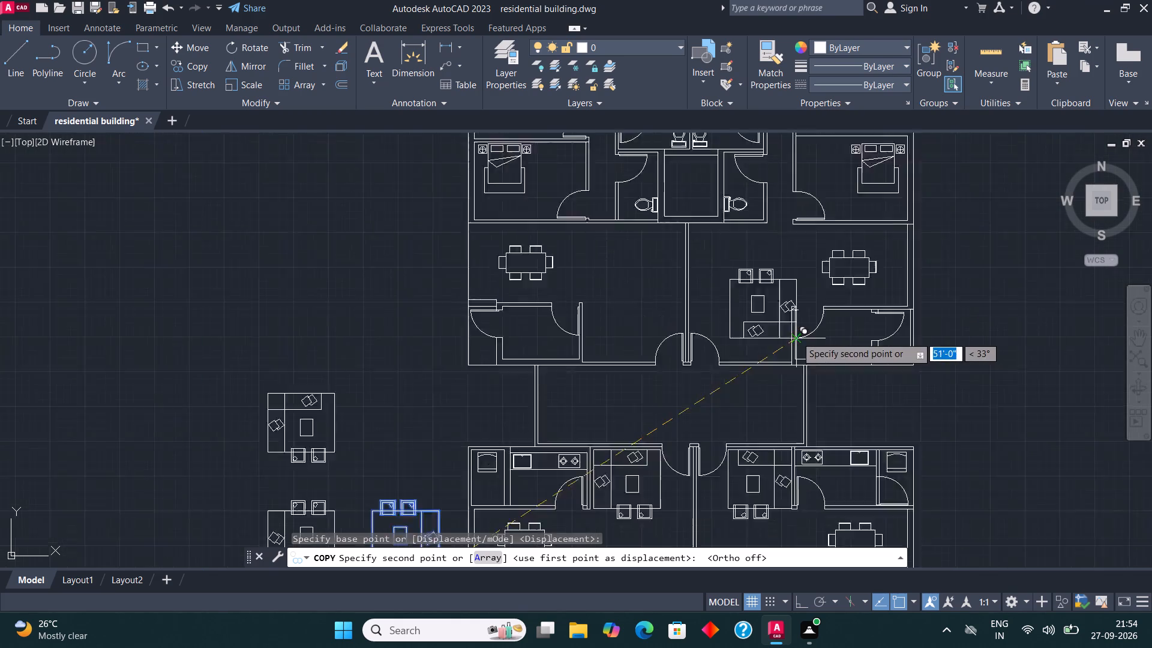
{"action": "scroll", "coordinate": [796, 337], "scroll_direction": "up", "scroll_amount": 1}
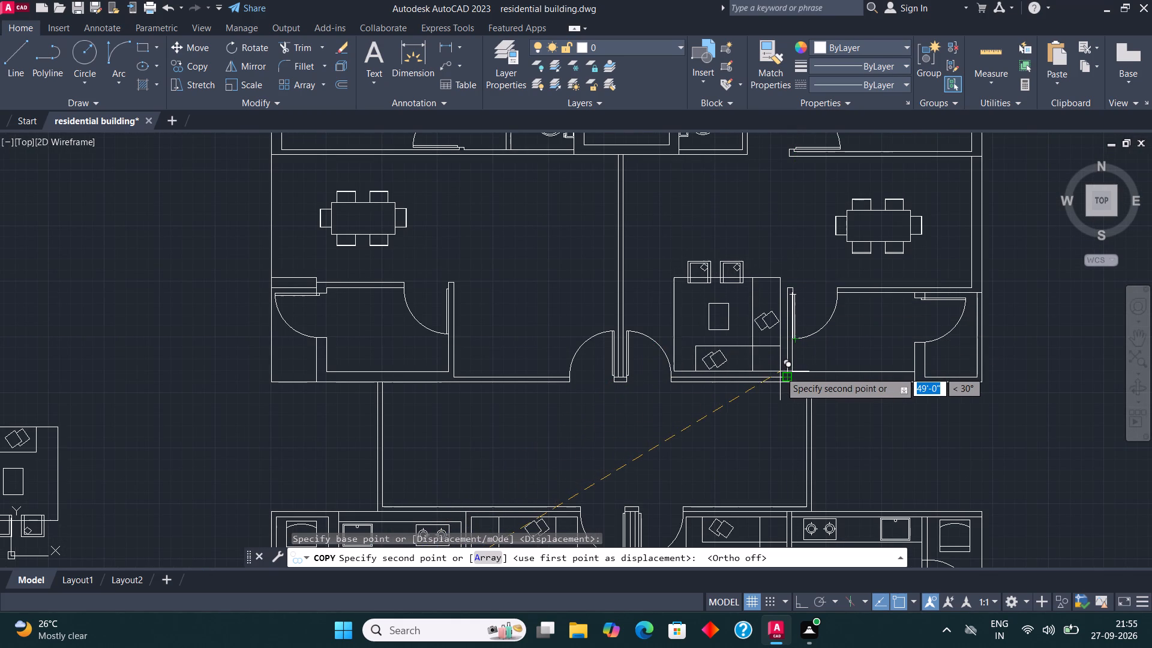
{"action": "left_click", "coordinate": [783, 371]}
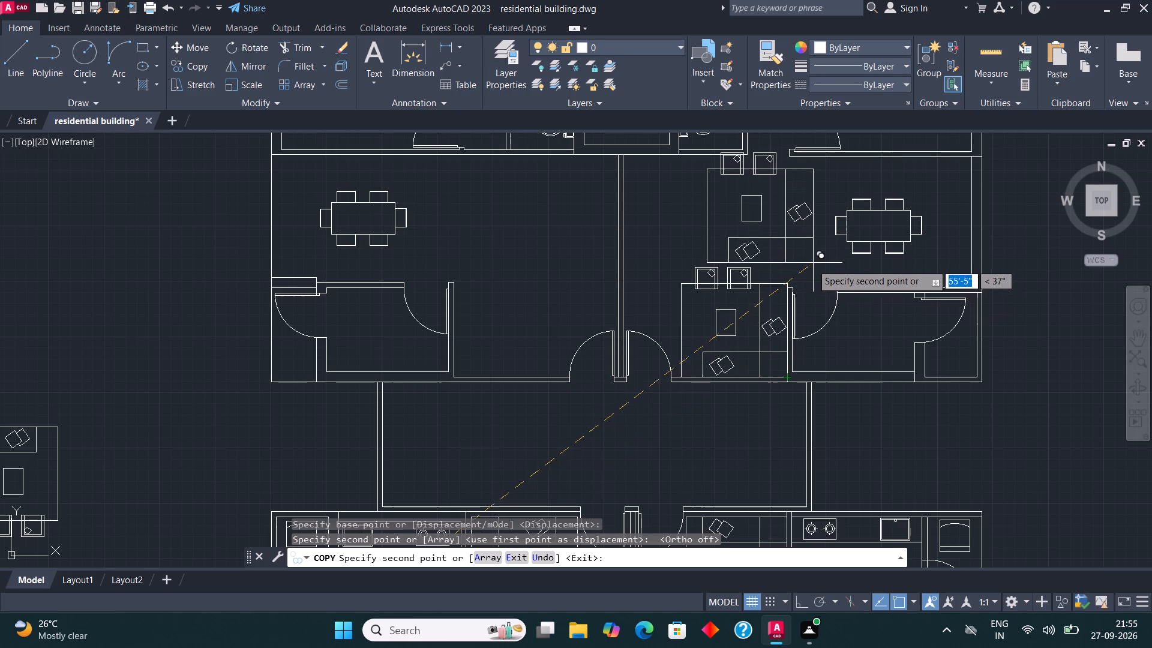
{"action": "key", "text": "Escape"}
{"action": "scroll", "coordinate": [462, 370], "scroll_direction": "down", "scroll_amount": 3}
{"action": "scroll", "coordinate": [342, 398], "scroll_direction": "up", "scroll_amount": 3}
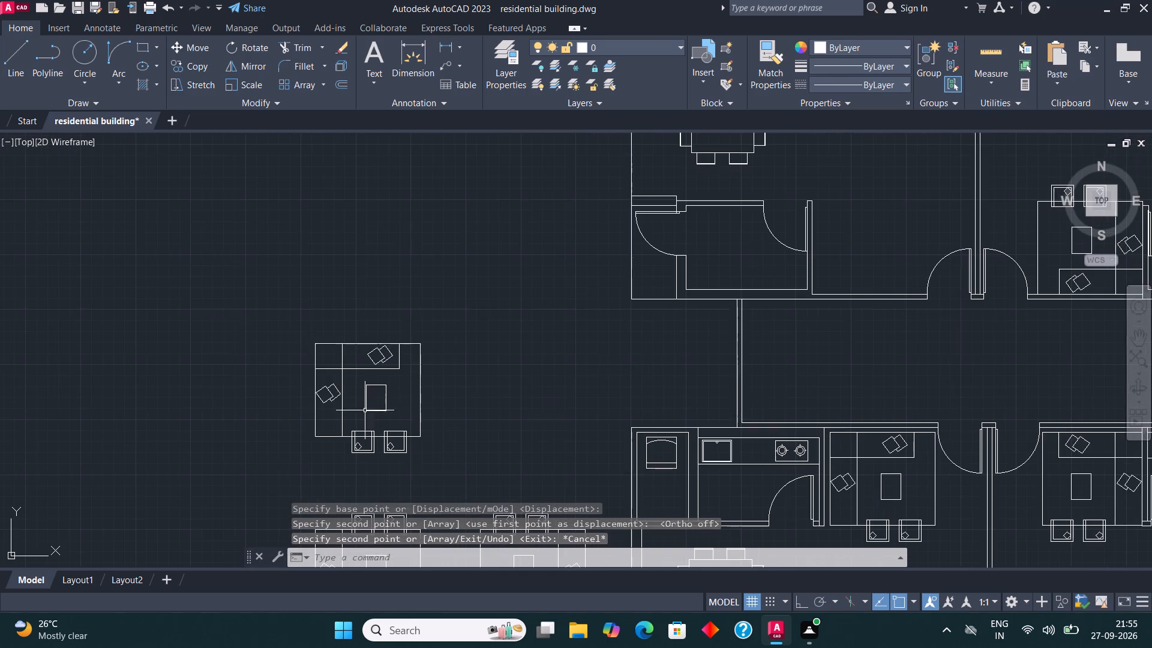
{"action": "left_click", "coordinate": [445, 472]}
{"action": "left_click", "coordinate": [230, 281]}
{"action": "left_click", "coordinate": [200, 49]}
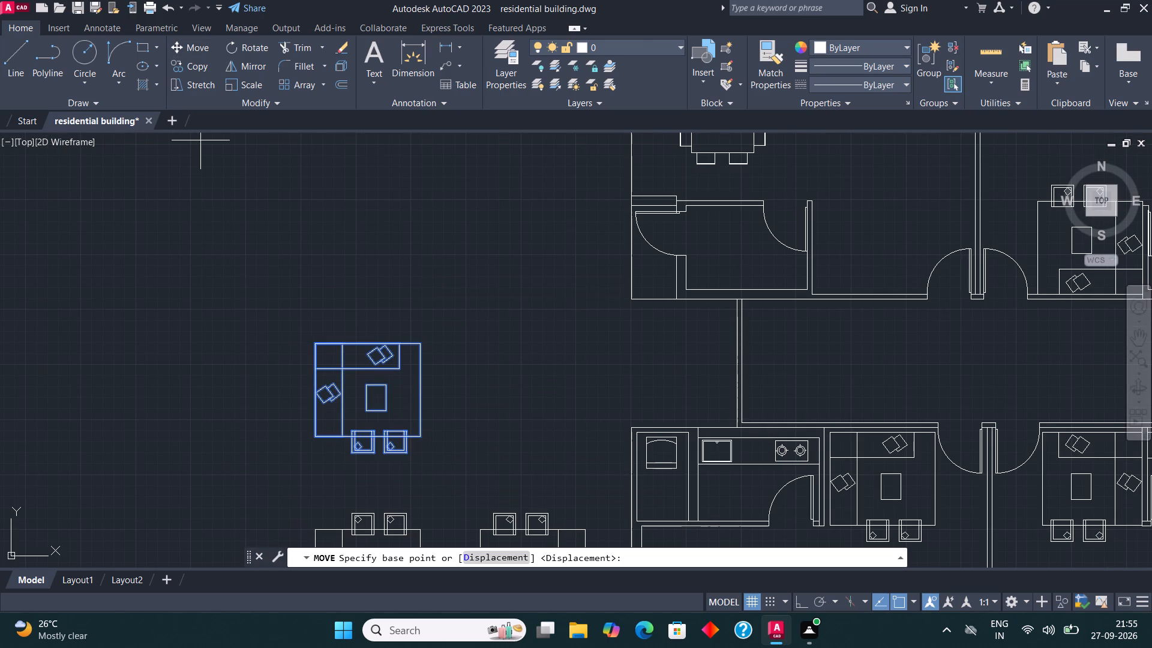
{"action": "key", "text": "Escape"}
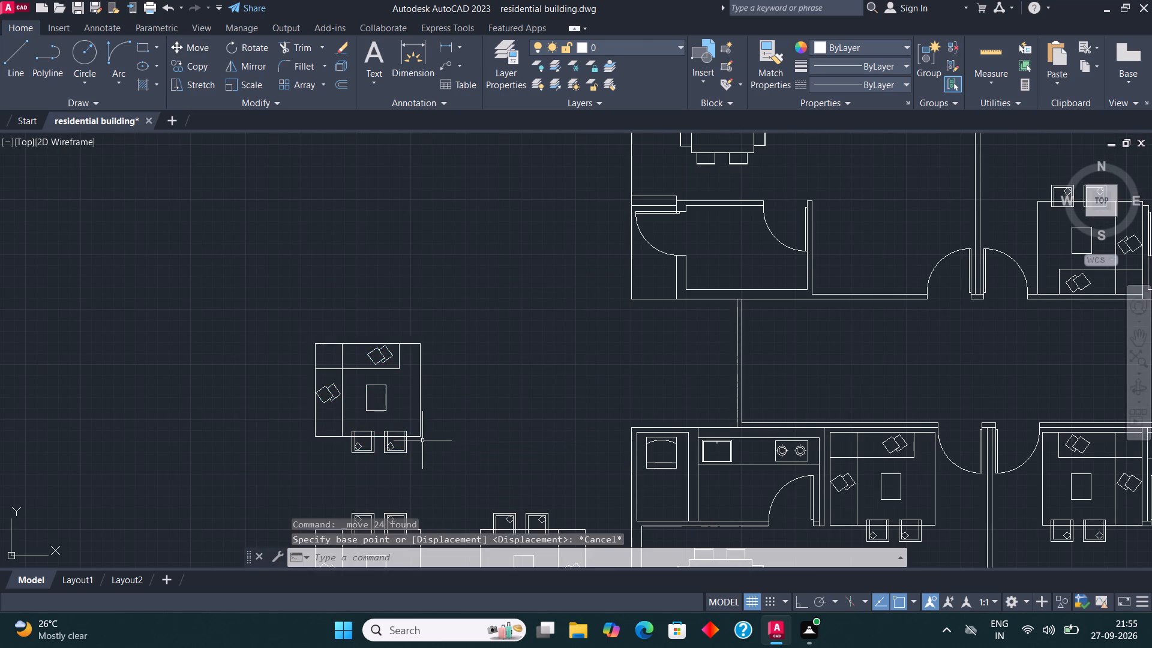
Move the loose flipped sofa set with its L-corner at lower left into the upper plan's left living room, against the bottom wall beside the entrance door.
{"action": "scroll", "coordinate": [479, 389], "scroll_direction": "down", "scroll_amount": 2}
{"action": "scroll", "coordinate": [463, 477], "scroll_direction": "up", "scroll_amount": 2}
{"action": "left_click", "coordinate": [458, 494]}
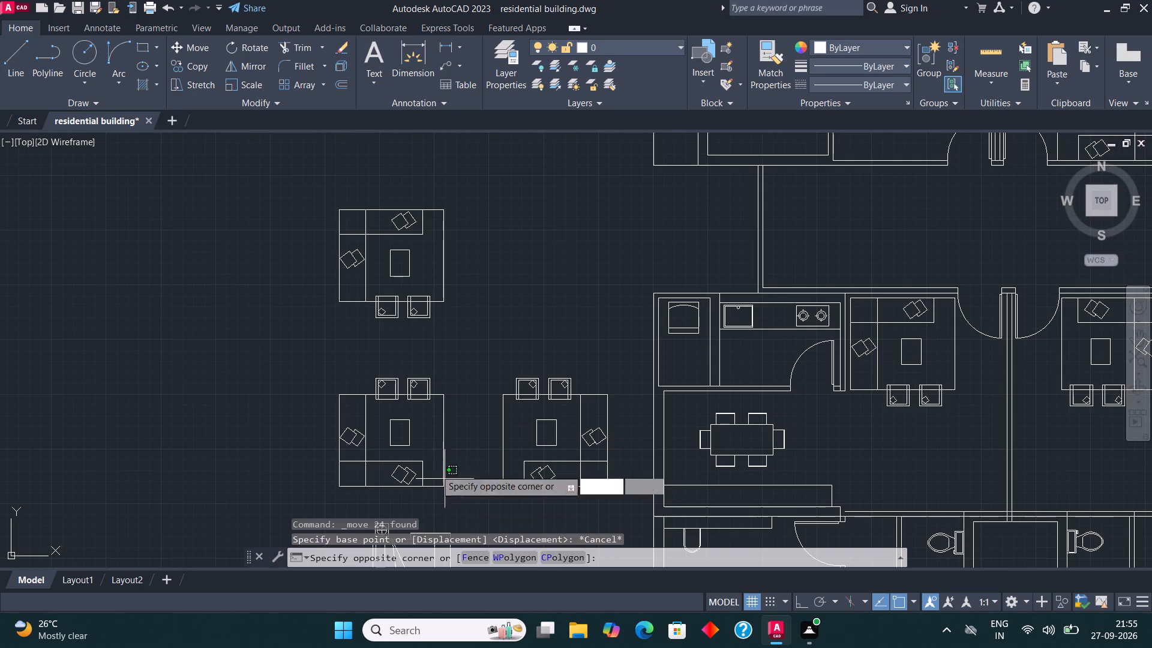
{"action": "left_click", "coordinate": [325, 365]}
{"action": "left_click", "coordinate": [193, 49]}
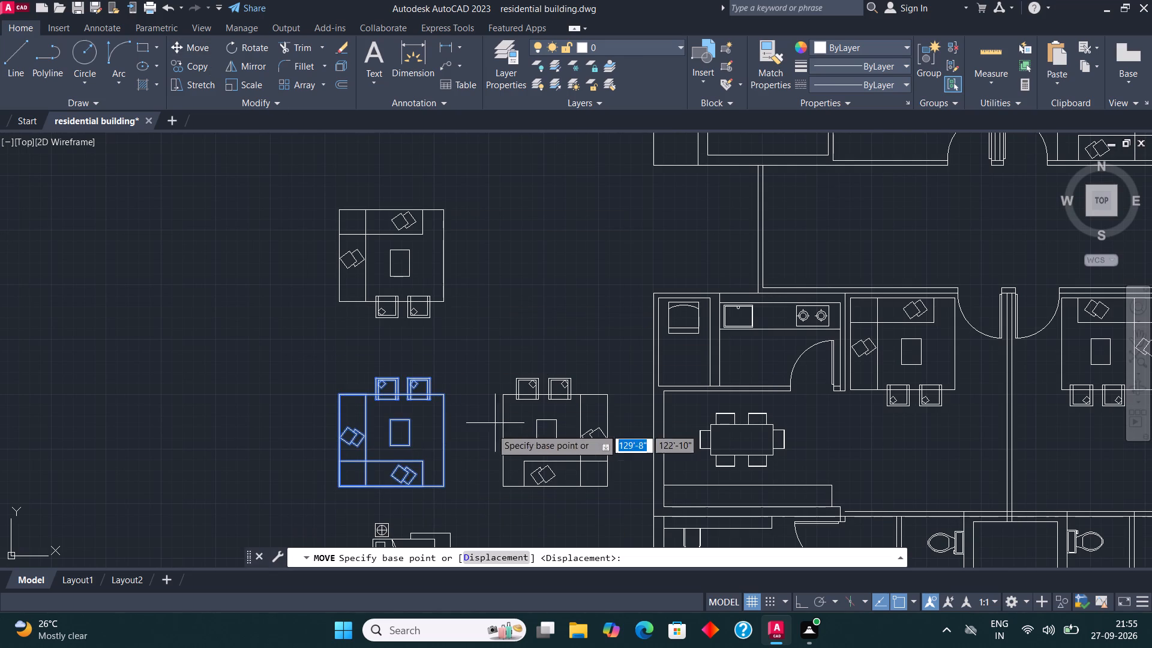
{"action": "left_click", "coordinate": [445, 487]}
{"action": "scroll", "coordinate": [452, 497], "scroll_direction": "down", "scroll_amount": 3}
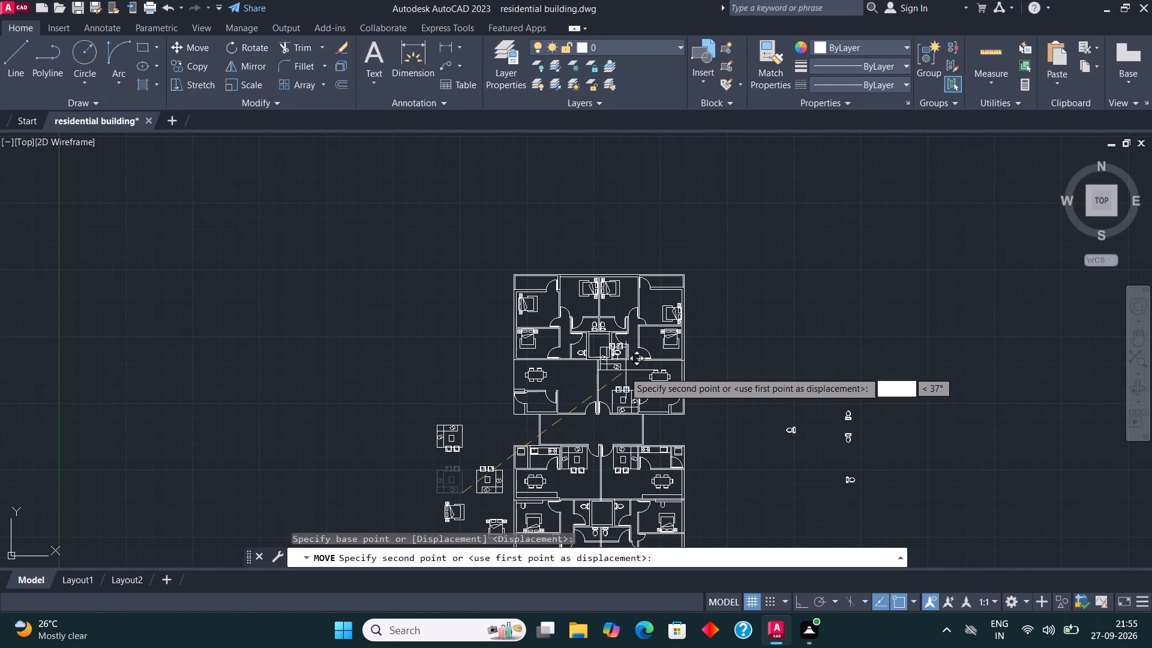
{"action": "scroll", "coordinate": [588, 406], "scroll_direction": "up", "scroll_amount": 1}
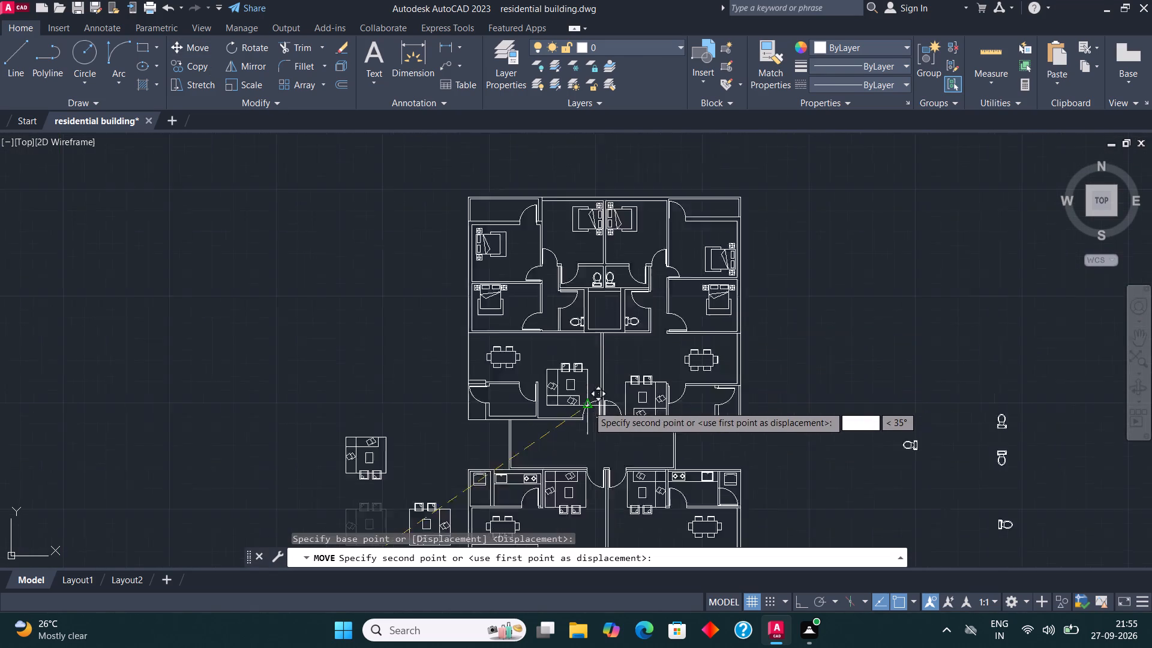
{"action": "scroll", "coordinate": [588, 406], "scroll_direction": "up", "scroll_amount": 5}
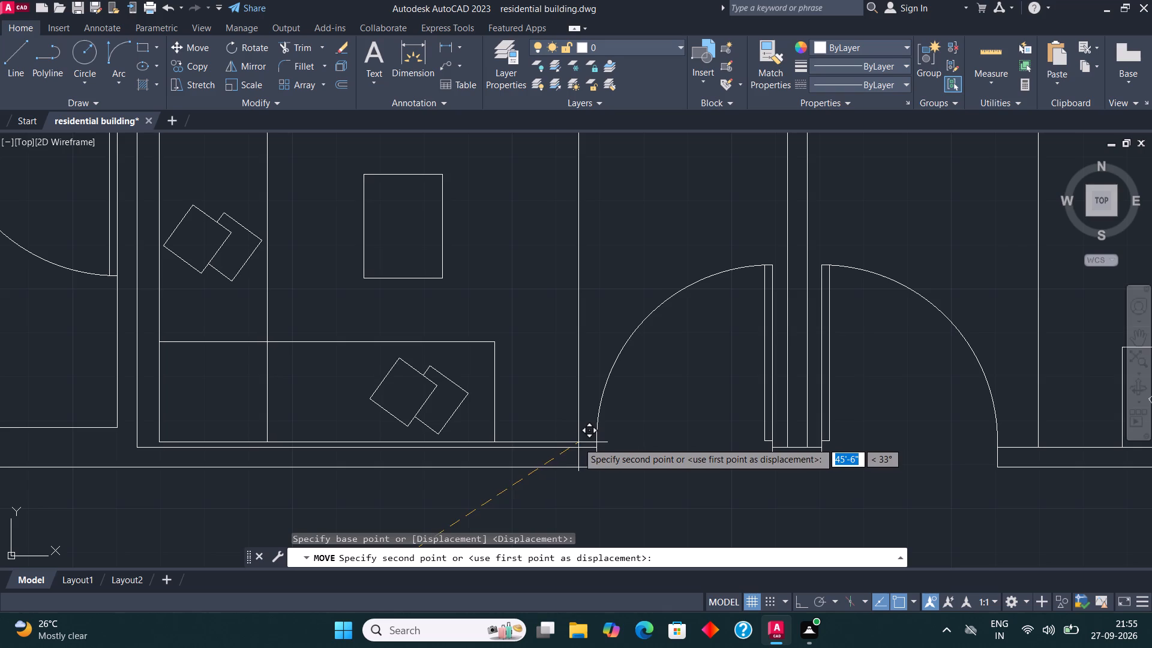
{"action": "left_click", "coordinate": [574, 440]}
{"action": "key", "text": "Escape"}
{"action": "scroll", "coordinate": [676, 433], "scroll_direction": "down", "scroll_amount": 6}
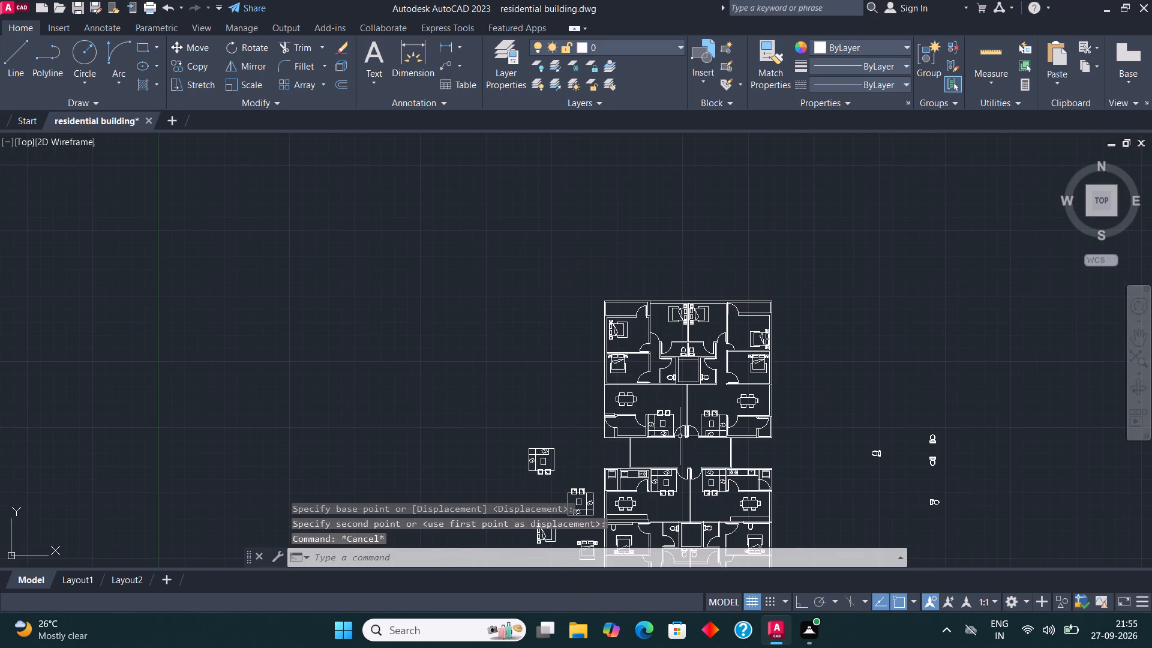
{"action": "scroll", "coordinate": [686, 426], "scroll_direction": "up", "scroll_amount": 1}
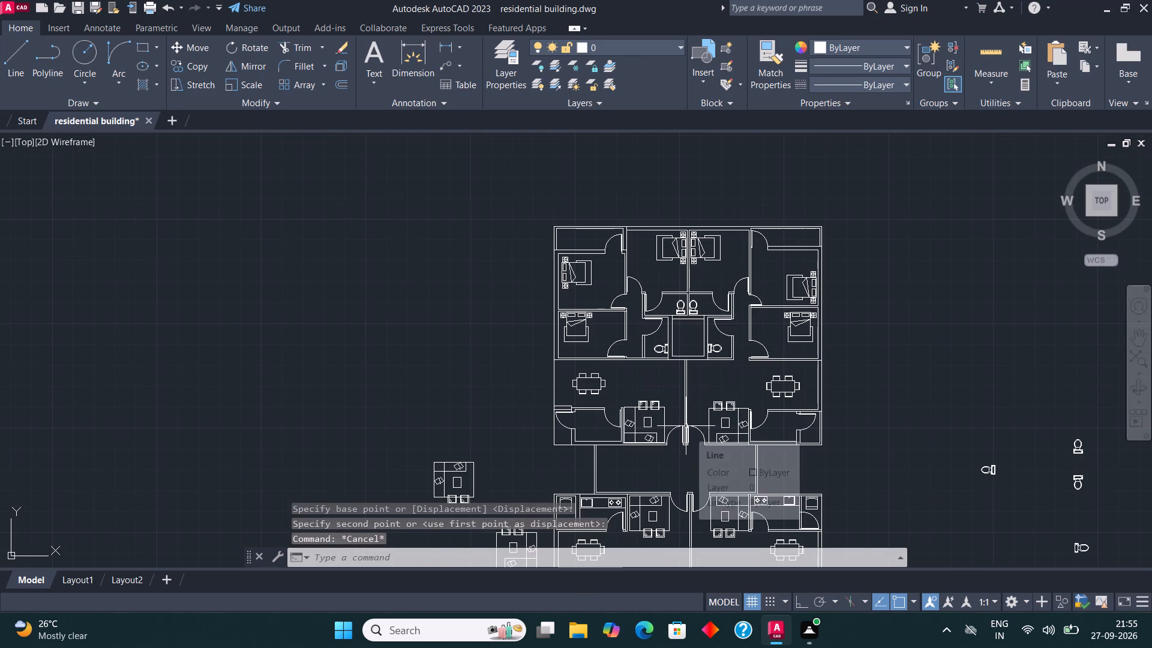
Copy the square fixture with the curved edge from the lower plan's upper-left utility room to two spots in the empty space beside the plan.
{"action": "scroll", "coordinate": [683, 370], "scroll_direction": "down", "scroll_amount": 1}
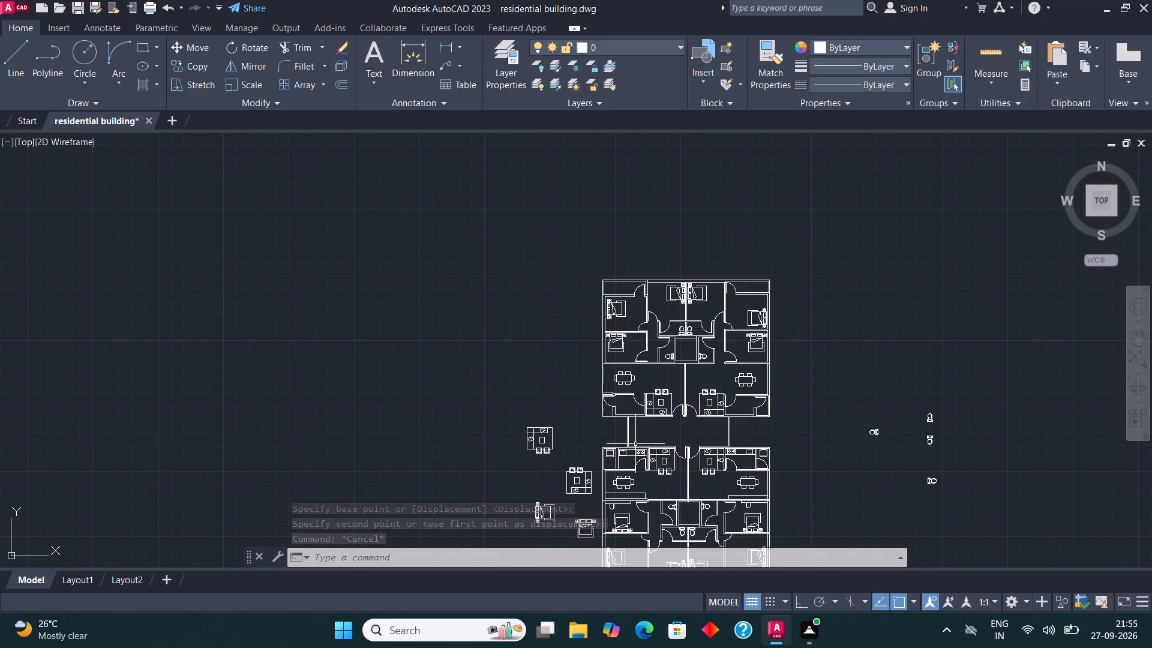
{"action": "scroll", "coordinate": [601, 478], "scroll_direction": "up", "scroll_amount": 3}
{"action": "scroll", "coordinate": [641, 377], "scroll_direction": "up", "scroll_amount": 2}
{"action": "left_click", "coordinate": [664, 428]}
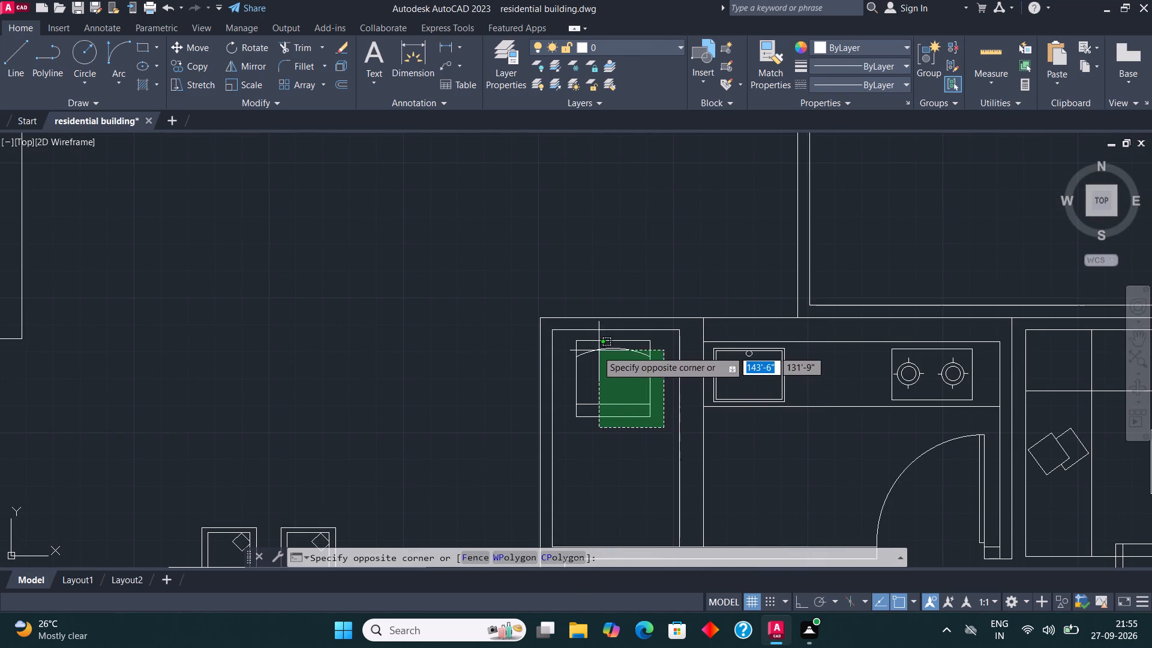
{"action": "left_click", "coordinate": [569, 338]}
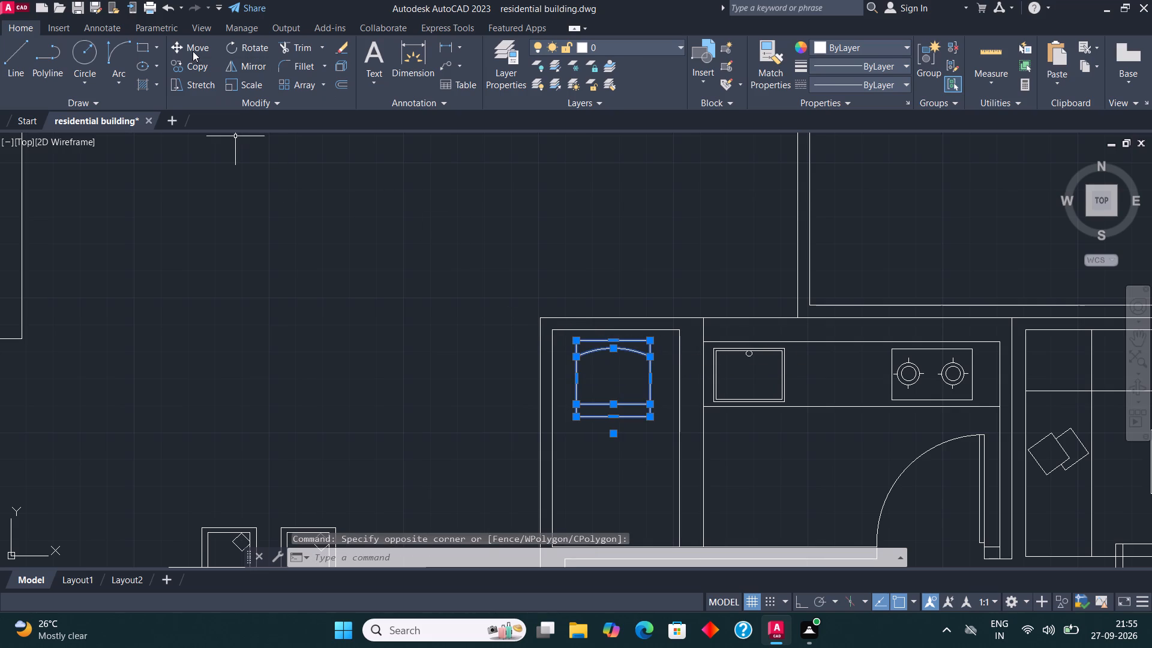
{"action": "left_click", "coordinate": [195, 63]}
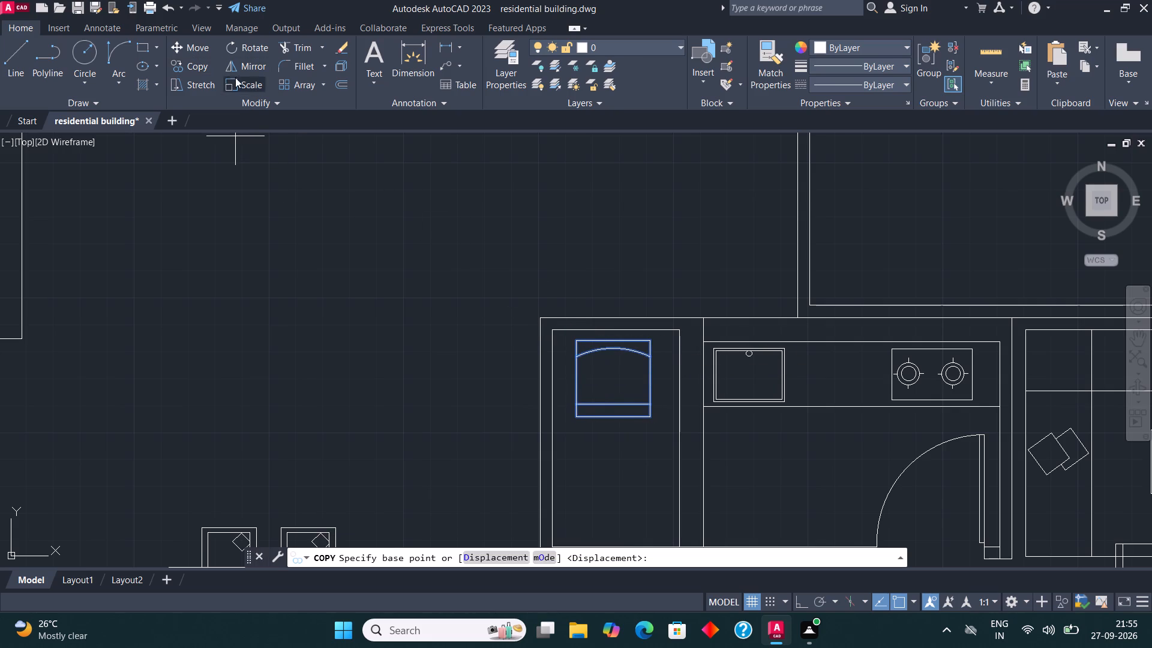
{"action": "left_click", "coordinate": [621, 365]}
{"action": "left_click", "coordinate": [364, 236]}
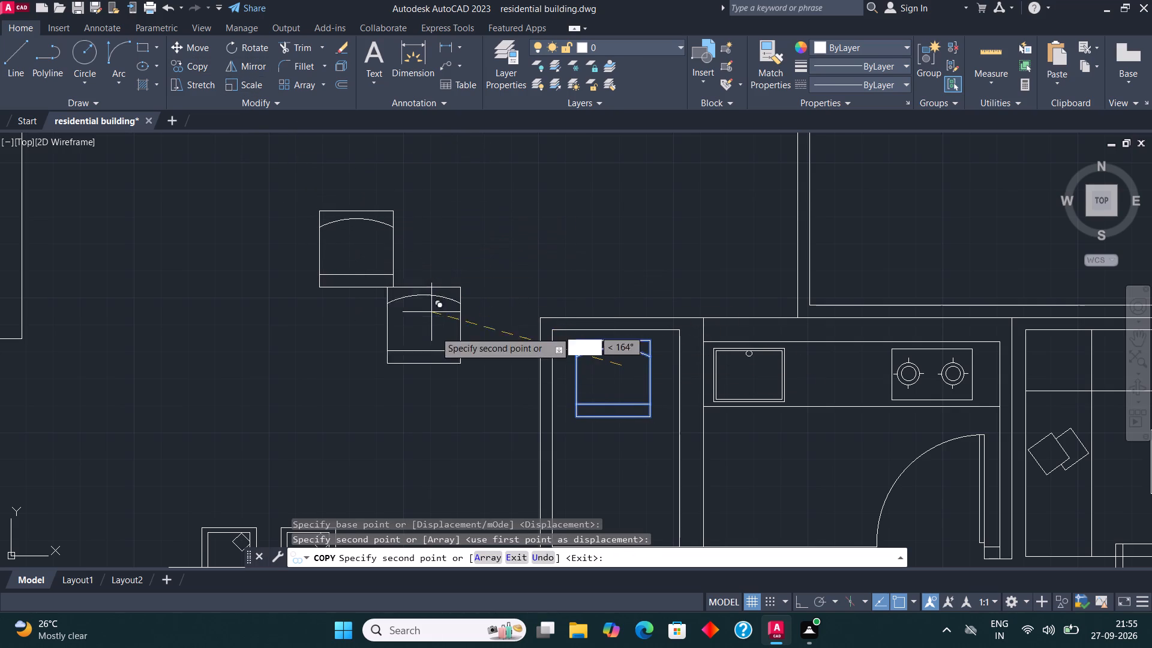
{"action": "left_click", "coordinate": [436, 332]}
{"action": "key", "text": "Escape"}
Erase the lower of the two loose fixture copies.
{"action": "left_click_drag", "start_coordinate": [485, 399], "coordinate": [481, 390]}
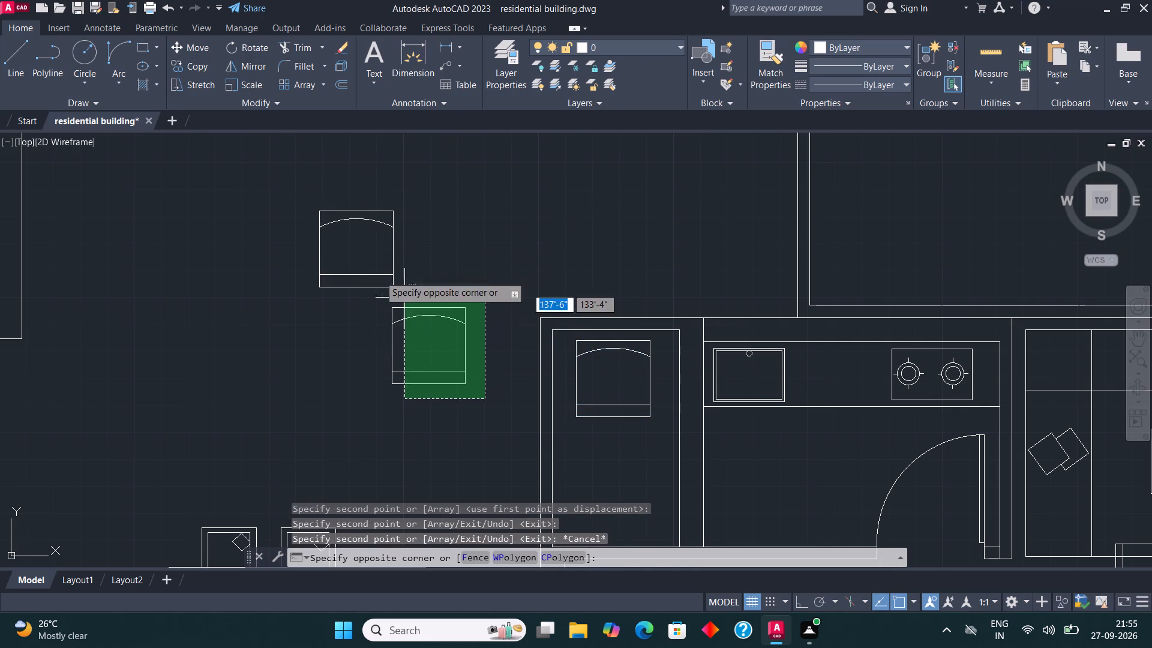
{"action": "left_click", "coordinate": [382, 308]}
{"action": "key", "text": "Delete"}
Rotate the remaining loose fixture copy 180° with Ortho on, so its curved edge faces down.
{"action": "left_click", "coordinate": [413, 302]}
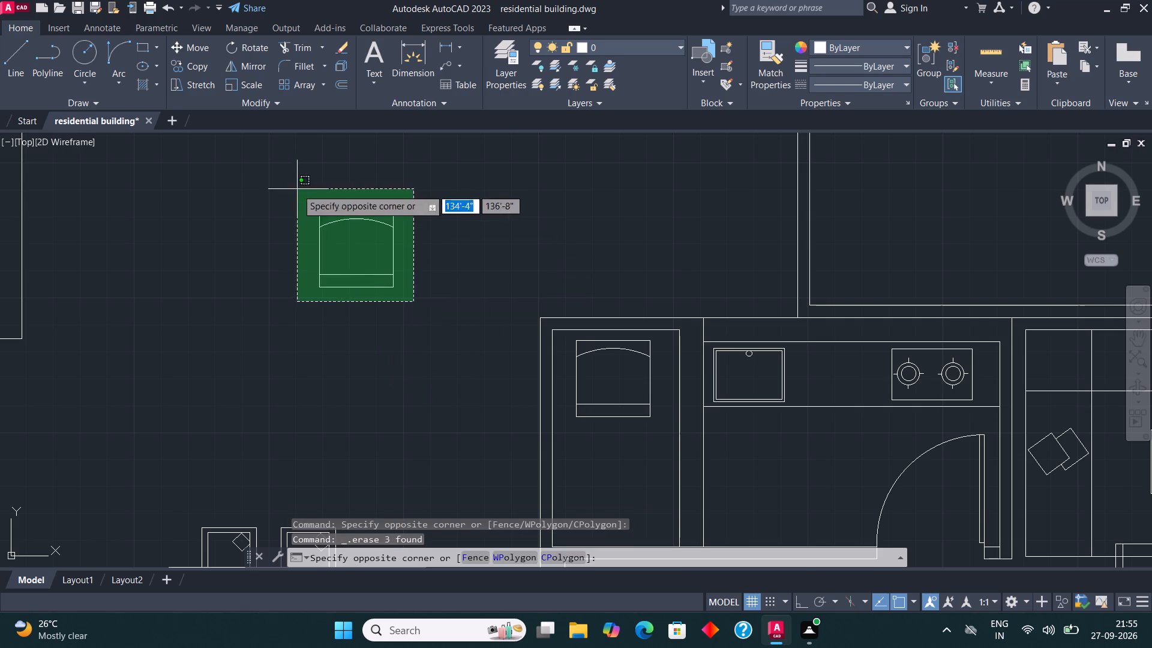
{"action": "left_click", "coordinate": [295, 189]}
{"action": "left_click", "coordinate": [259, 52]}
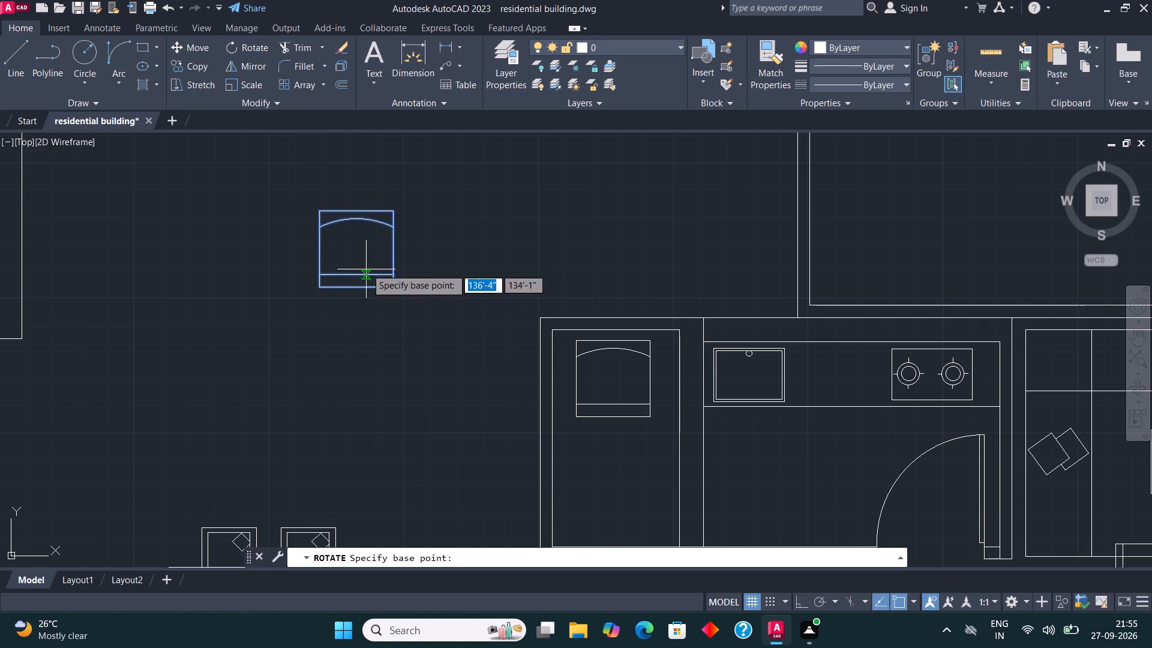
{"action": "left_click", "coordinate": [366, 268]}
{"action": "key", "text": "F8"}
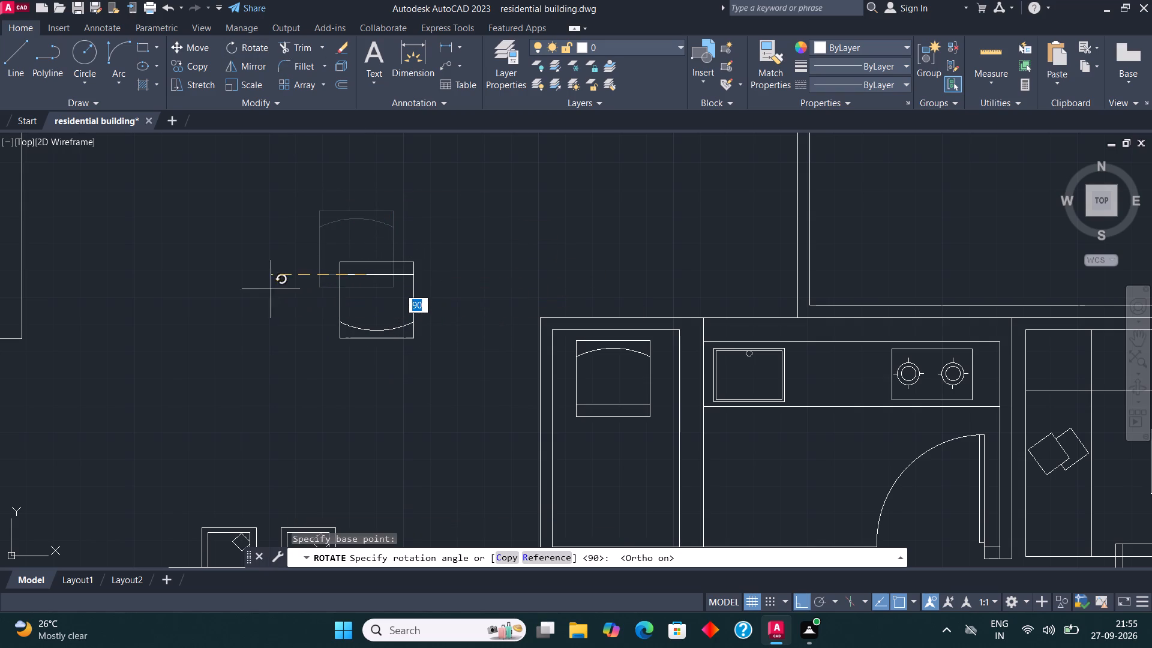
{"action": "left_click", "coordinate": [279, 268]}
Copy the rotated fixture into the lower-left corner utility room of the upper plan, with Ortho off.
{"action": "left_click_drag", "start_coordinate": [481, 396], "coordinate": [479, 389]}
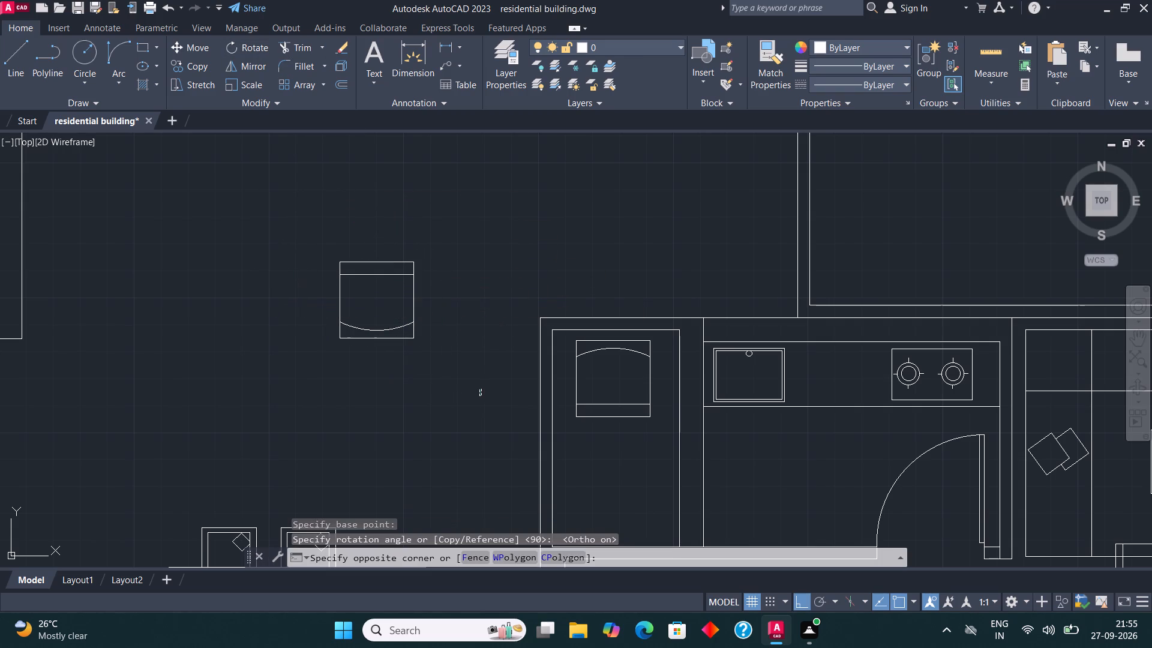
{"action": "left_click", "coordinate": [295, 221]}
{"action": "left_click", "coordinate": [197, 66]}
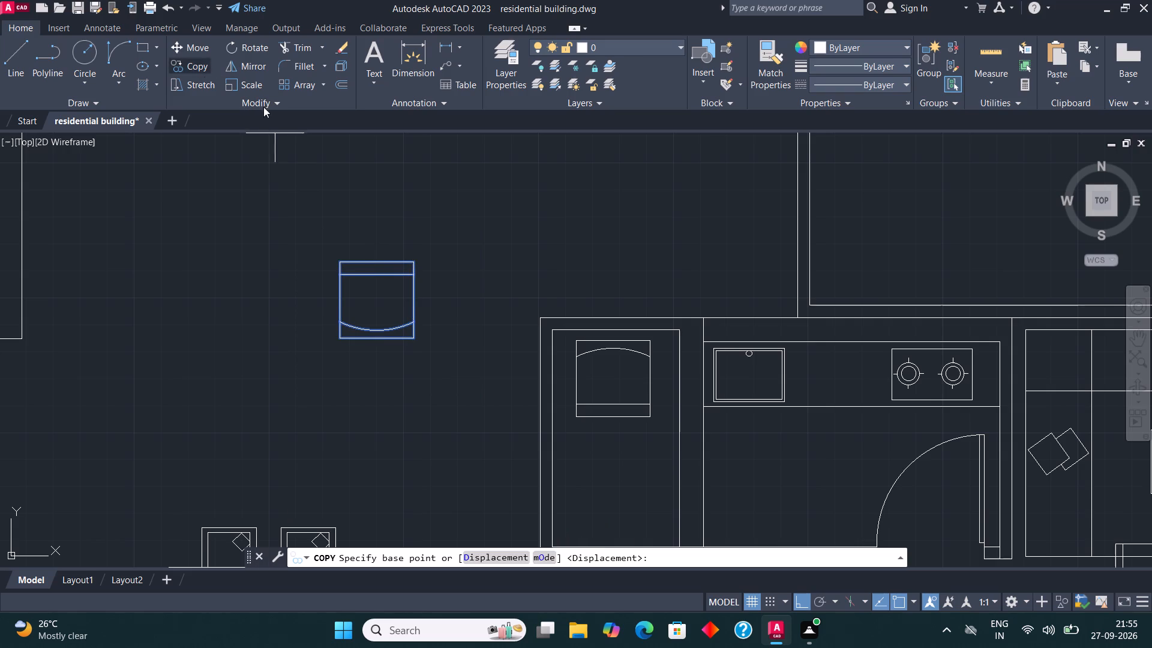
{"action": "left_click", "coordinate": [384, 297]}
{"action": "scroll", "coordinate": [400, 344], "scroll_direction": "down", "scroll_amount": 2}
{"action": "scroll", "coordinate": [544, 325], "scroll_direction": "down", "scroll_amount": 1}
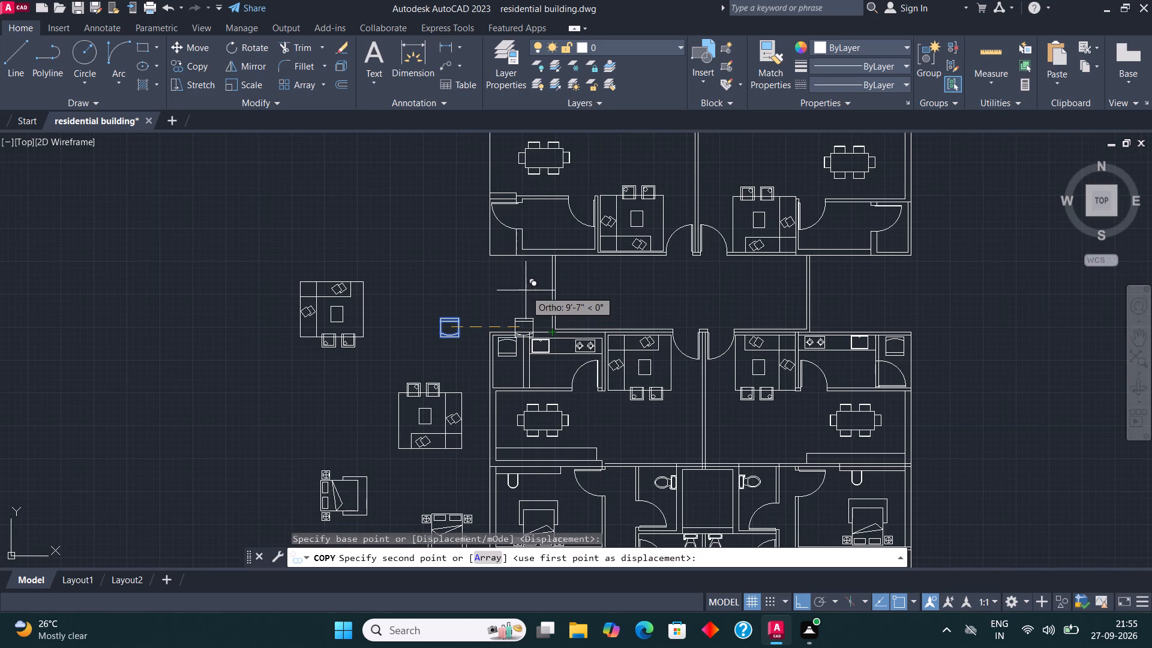
{"action": "scroll", "coordinate": [478, 235], "scroll_direction": "up", "scroll_amount": 3}
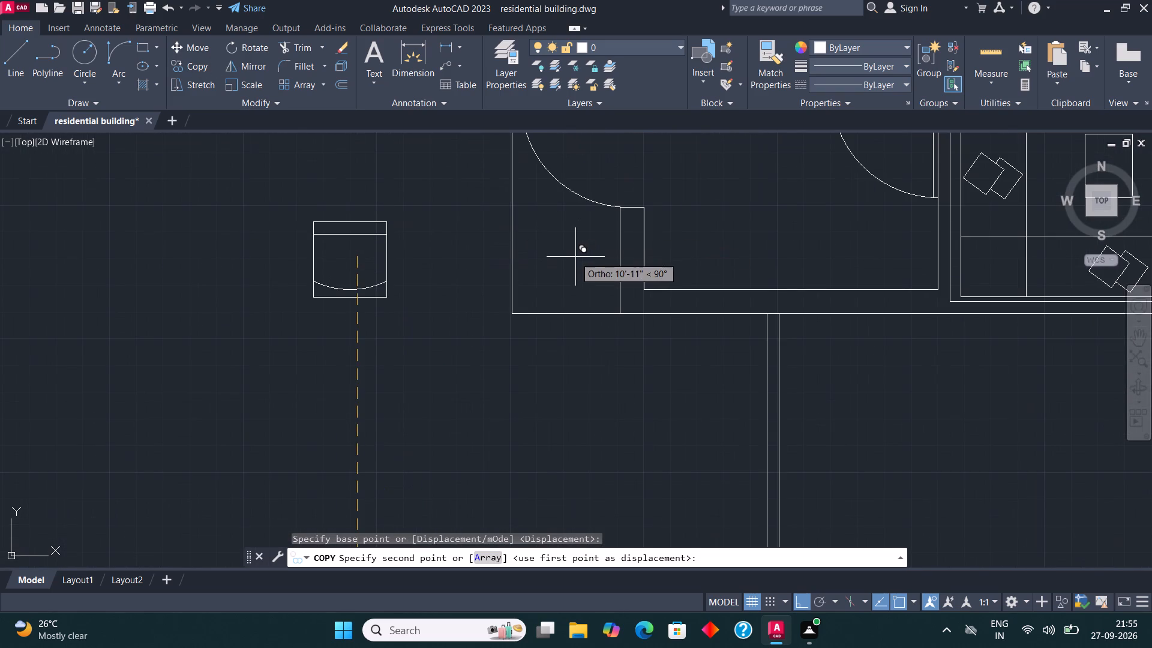
{"action": "key", "text": "F8"}
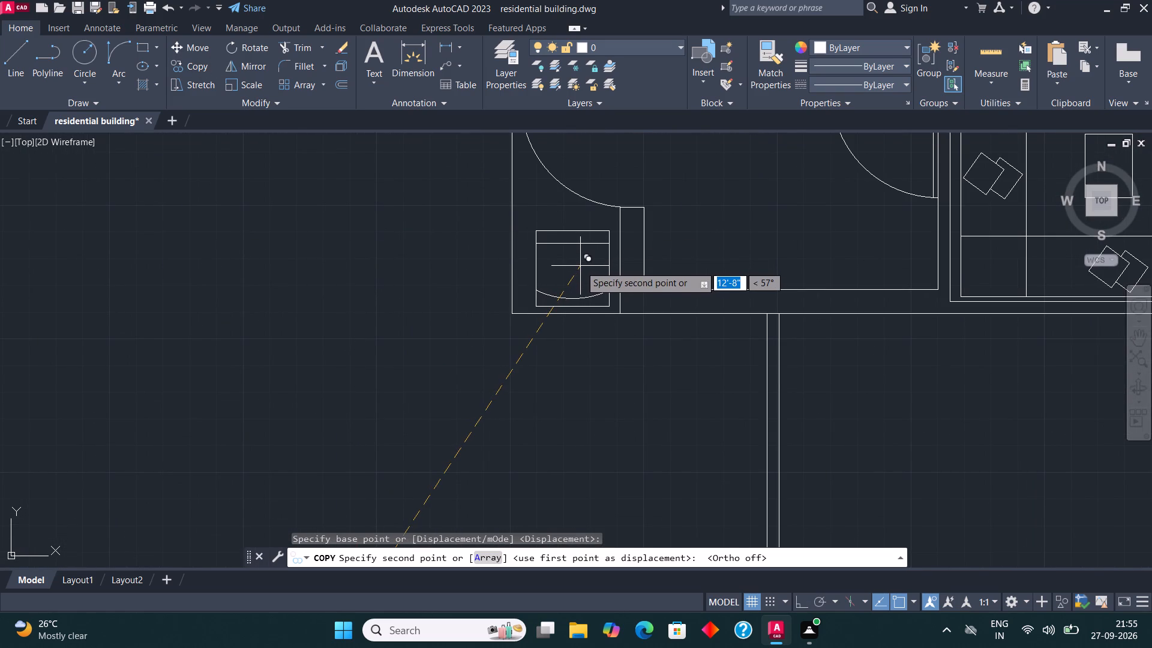
{"action": "left_click", "coordinate": [578, 265]}
Place another copy of the rotated fixture in the lower-right corner utility room of the upper plan.
{"action": "scroll", "coordinate": [583, 268], "scroll_direction": "down", "scroll_amount": 2}
{"action": "scroll", "coordinate": [779, 296], "scroll_direction": "down", "scroll_amount": 2}
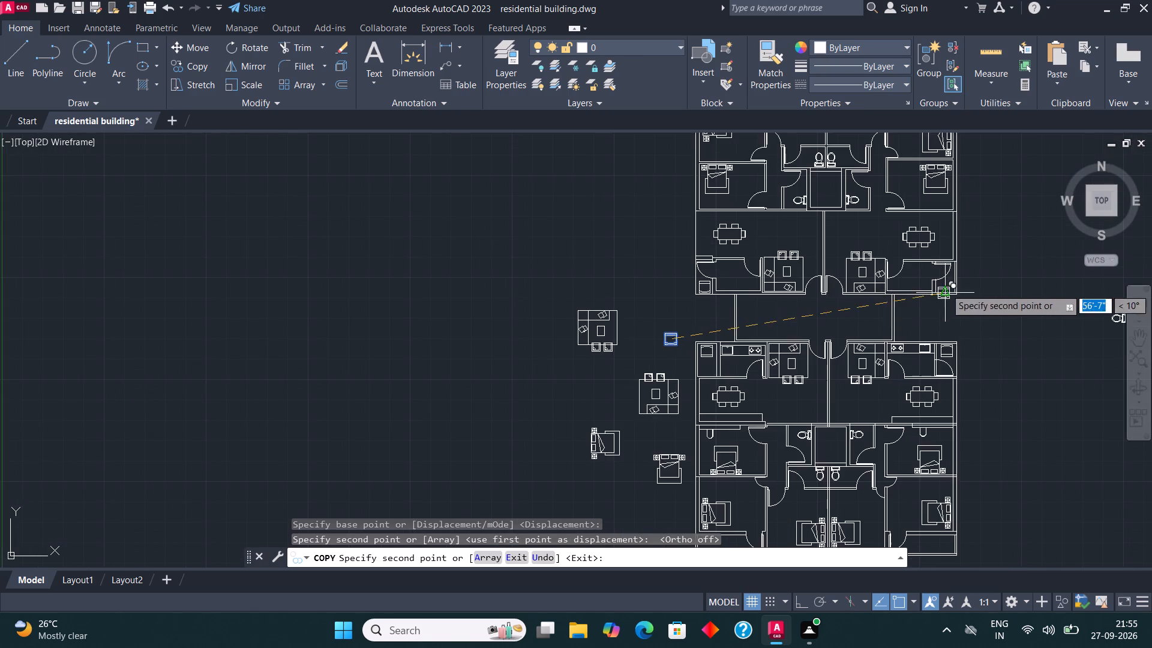
{"action": "scroll", "coordinate": [950, 287], "scroll_direction": "up", "scroll_amount": 3}
{"action": "left_click", "coordinate": [935, 274]}
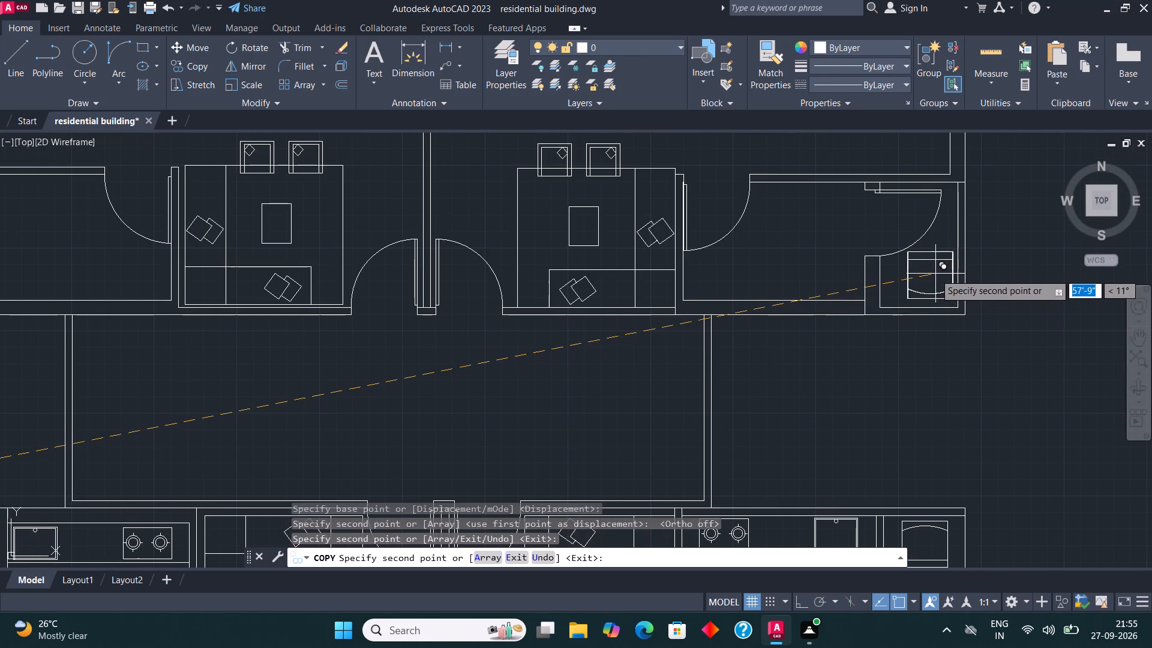
{"action": "scroll", "coordinate": [757, 340], "scroll_direction": "down", "scroll_amount": 4}
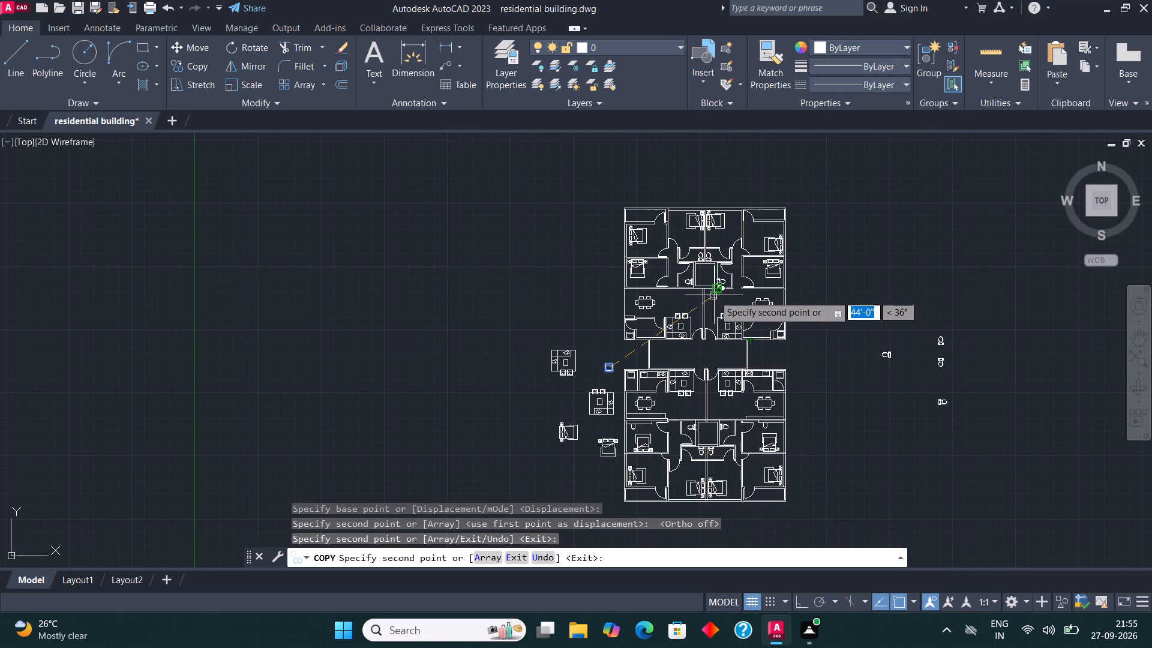
{"action": "key", "text": "Escape"}
Copy the lower plan's left kitchen sink, two-burner stove and counter front line to the empty space left of the loose furniture.
{"action": "scroll", "coordinate": [675, 293], "scroll_direction": "down", "scroll_amount": 1}
{"action": "scroll", "coordinate": [676, 338], "scroll_direction": "up", "scroll_amount": 3}
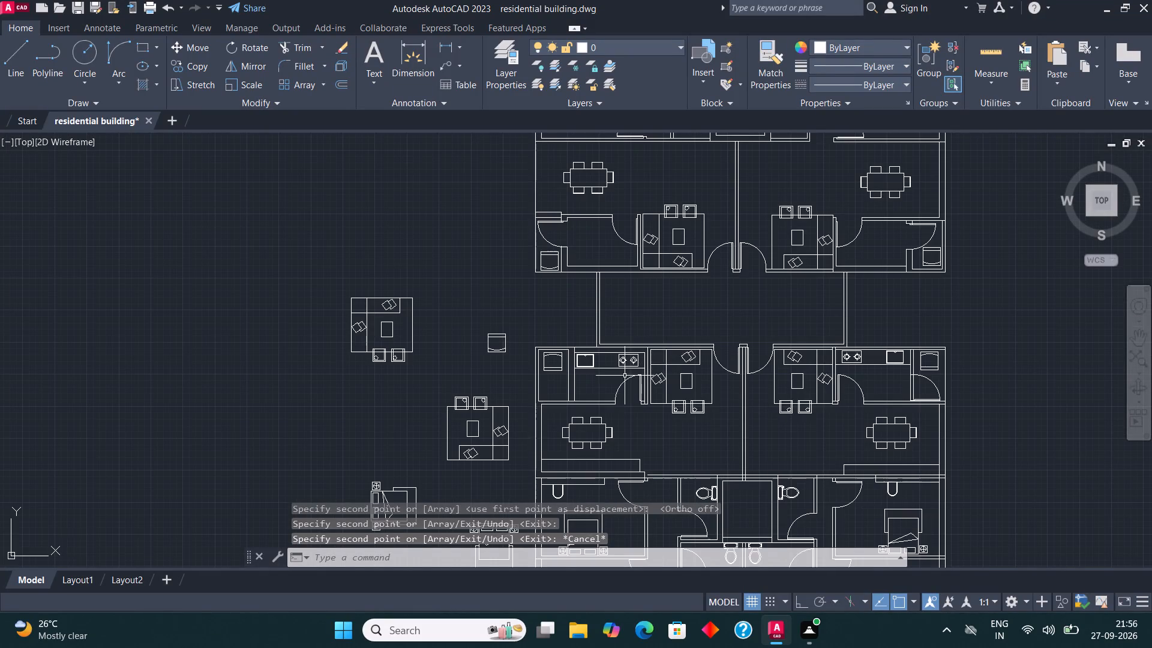
{"action": "scroll", "coordinate": [623, 376], "scroll_direction": "up", "scroll_amount": 2}
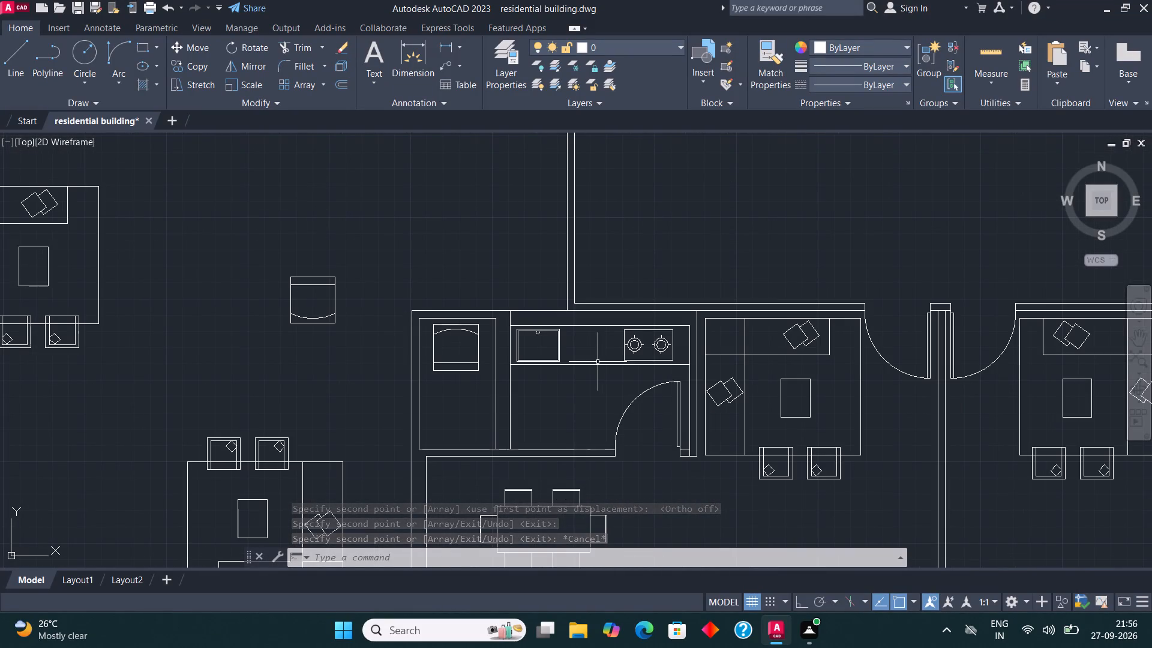
{"action": "scroll", "coordinate": [660, 366], "scroll_direction": "up", "scroll_amount": 2}
{"action": "left_click", "coordinate": [712, 380]}
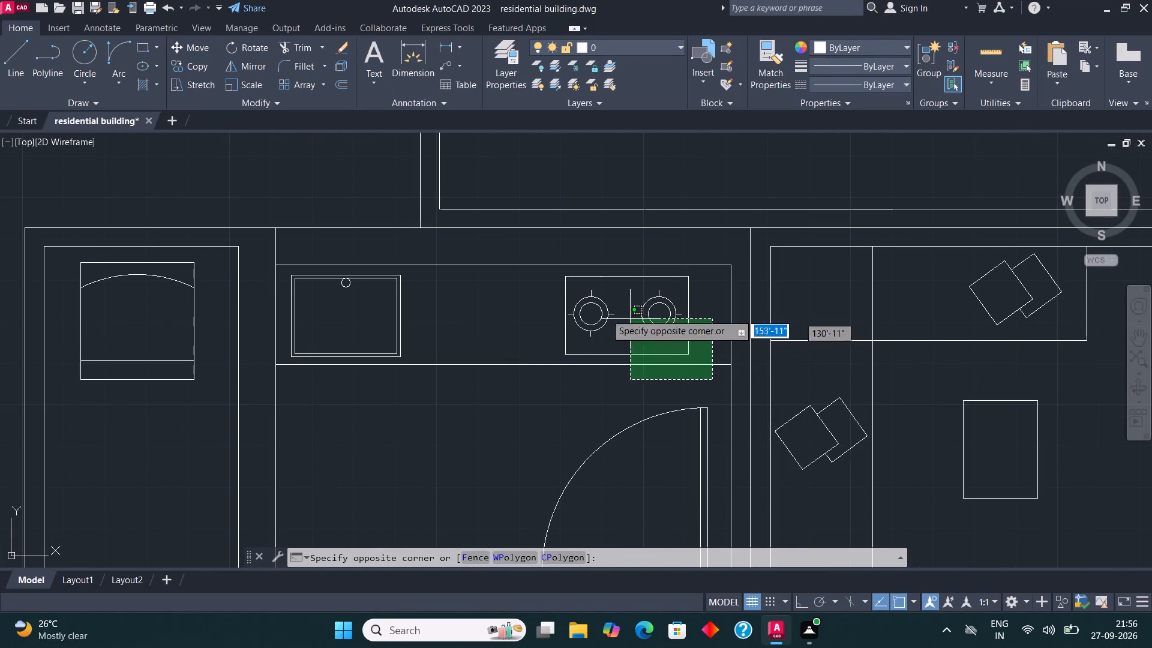
{"action": "left_click", "coordinate": [286, 272]}
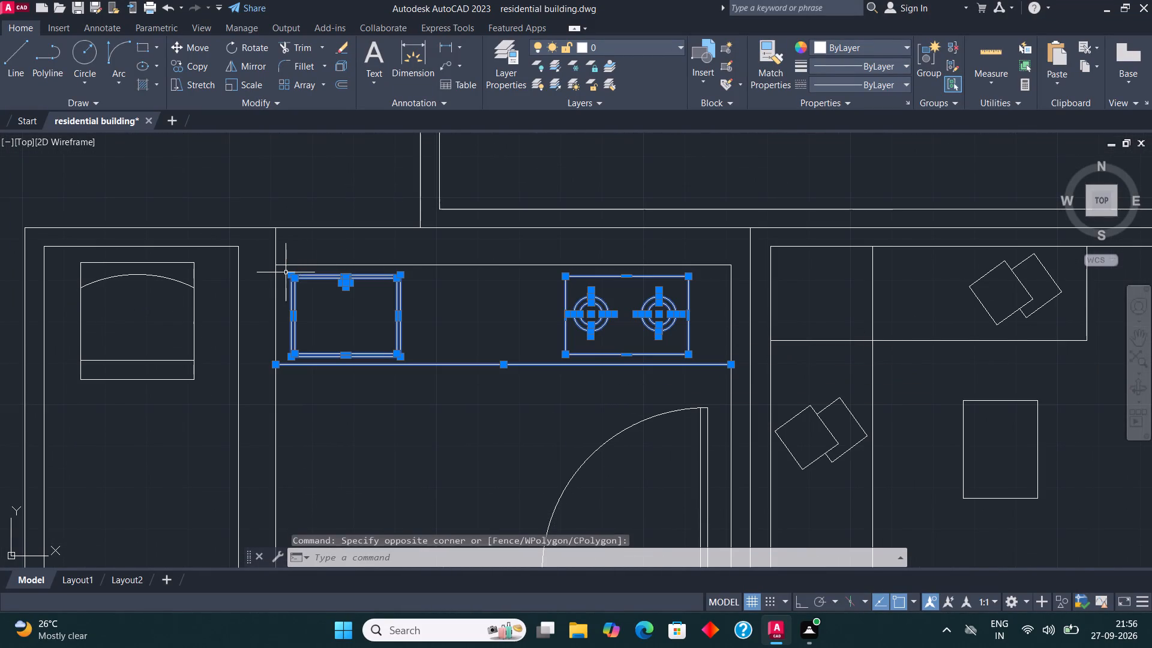
{"action": "left_click", "coordinate": [202, 62]}
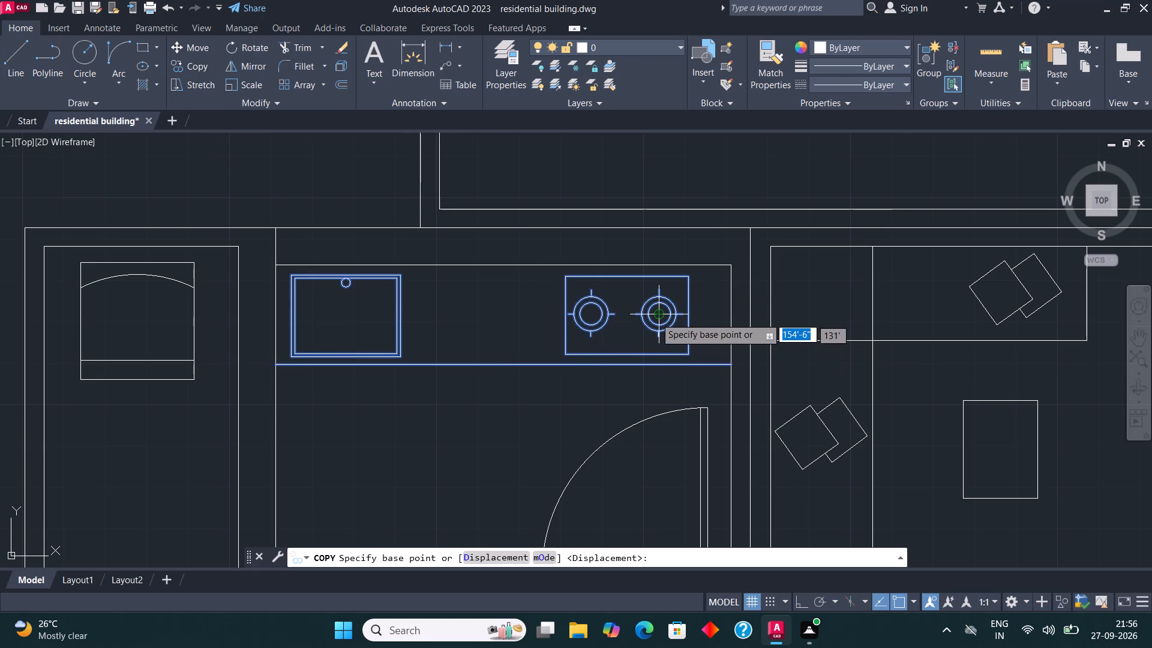
{"action": "left_click", "coordinate": [652, 316]}
{"action": "scroll", "coordinate": [829, 290], "scroll_direction": "down", "scroll_amount": 1}
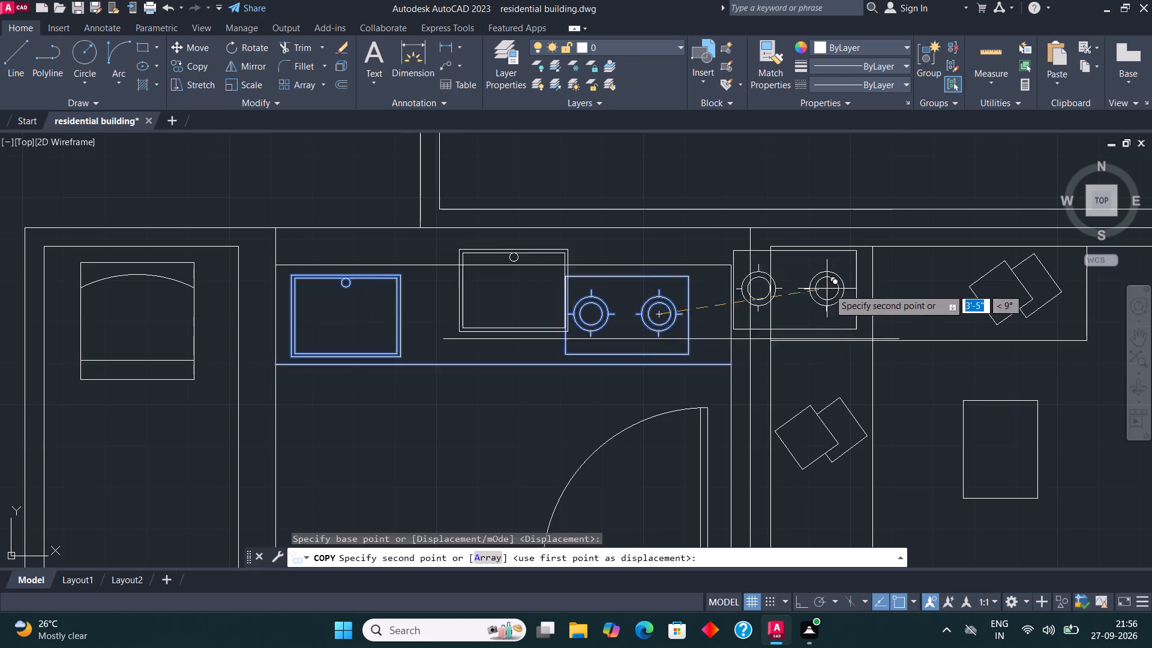
{"action": "scroll", "coordinate": [830, 291], "scroll_direction": "down", "scroll_amount": 3}
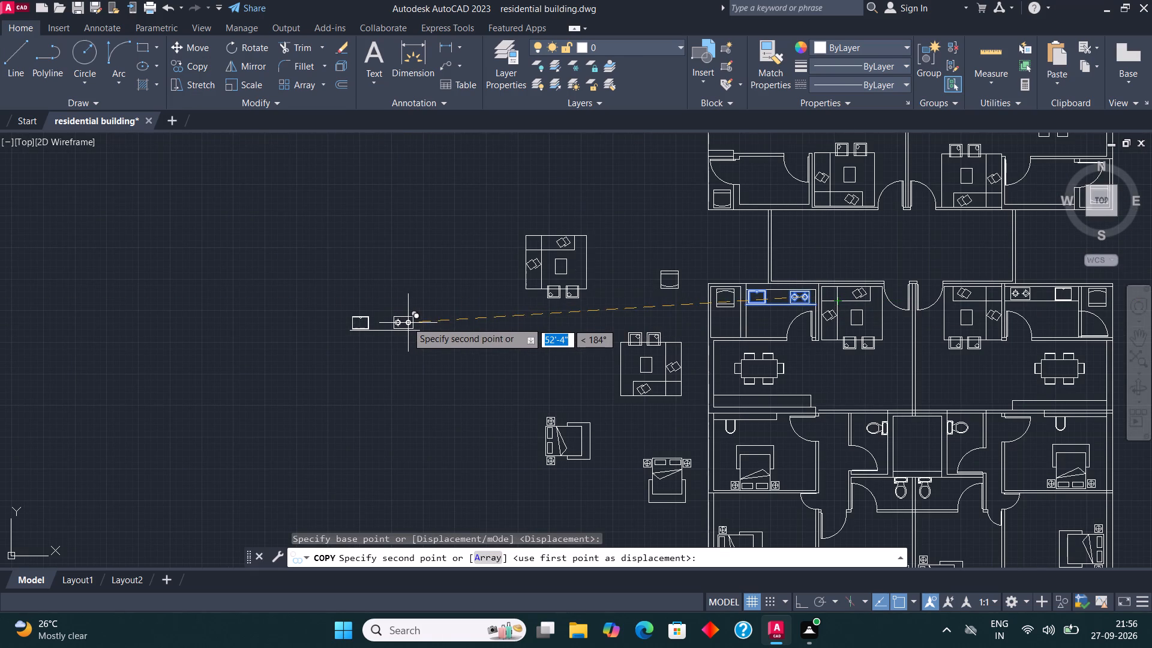
{"action": "left_click", "coordinate": [407, 322]}
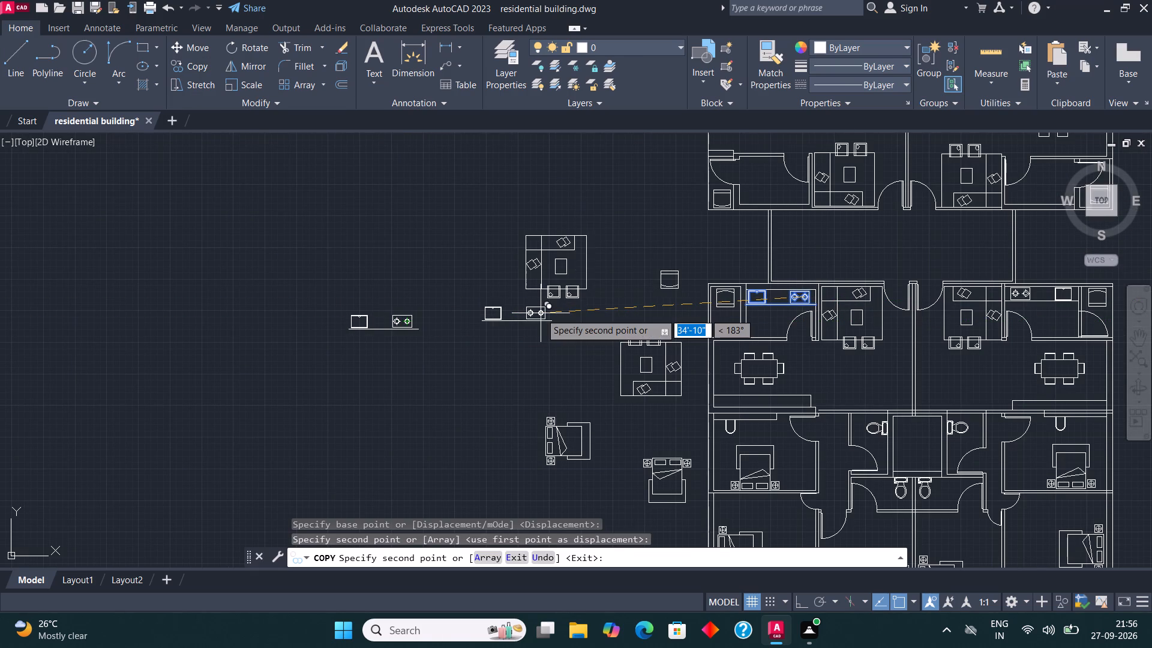
{"action": "key", "text": "Escape"}
Rotate the loose sink, stove and counter line 180° with Ortho on.
{"action": "scroll", "coordinate": [837, 265], "scroll_direction": "down", "scroll_amount": 1}
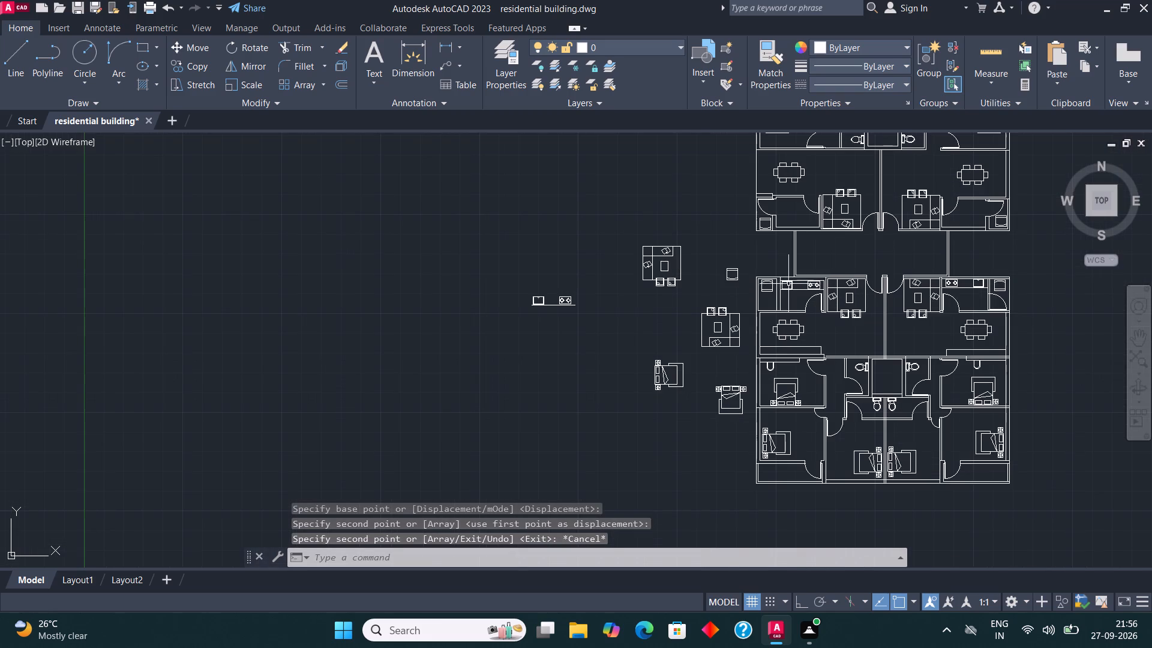
{"action": "scroll", "coordinate": [512, 314], "scroll_direction": "up", "scroll_amount": 2}
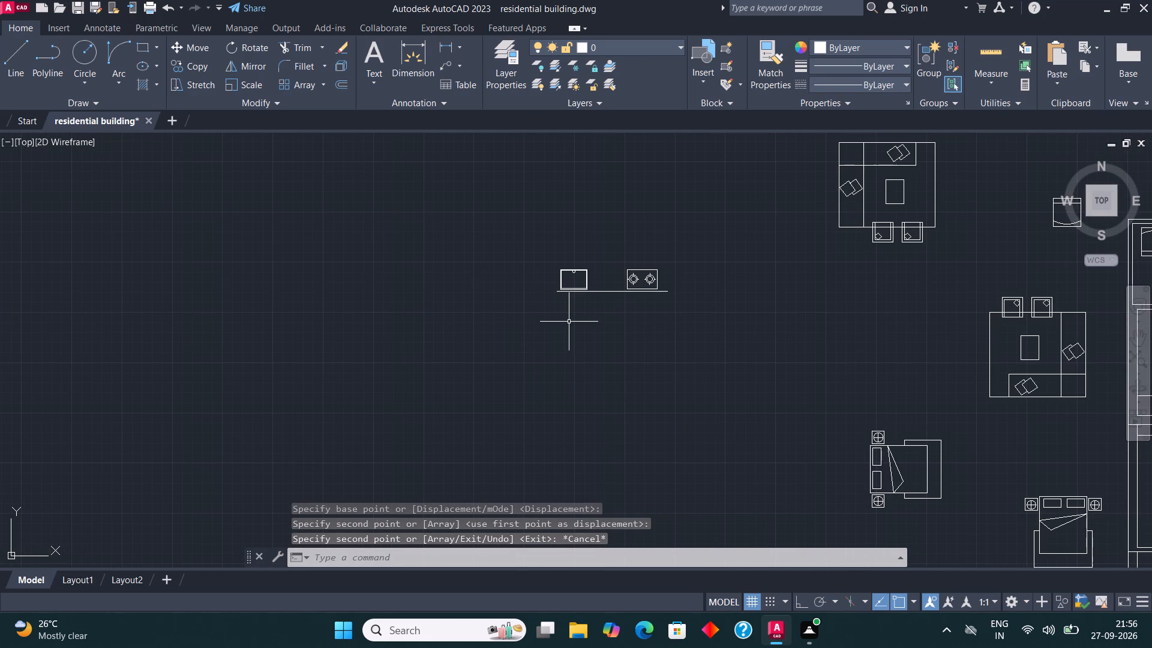
{"action": "left_click_drag", "start_coordinate": [719, 313], "coordinate": [711, 311]}
{"action": "left_click", "coordinate": [386, 221]}
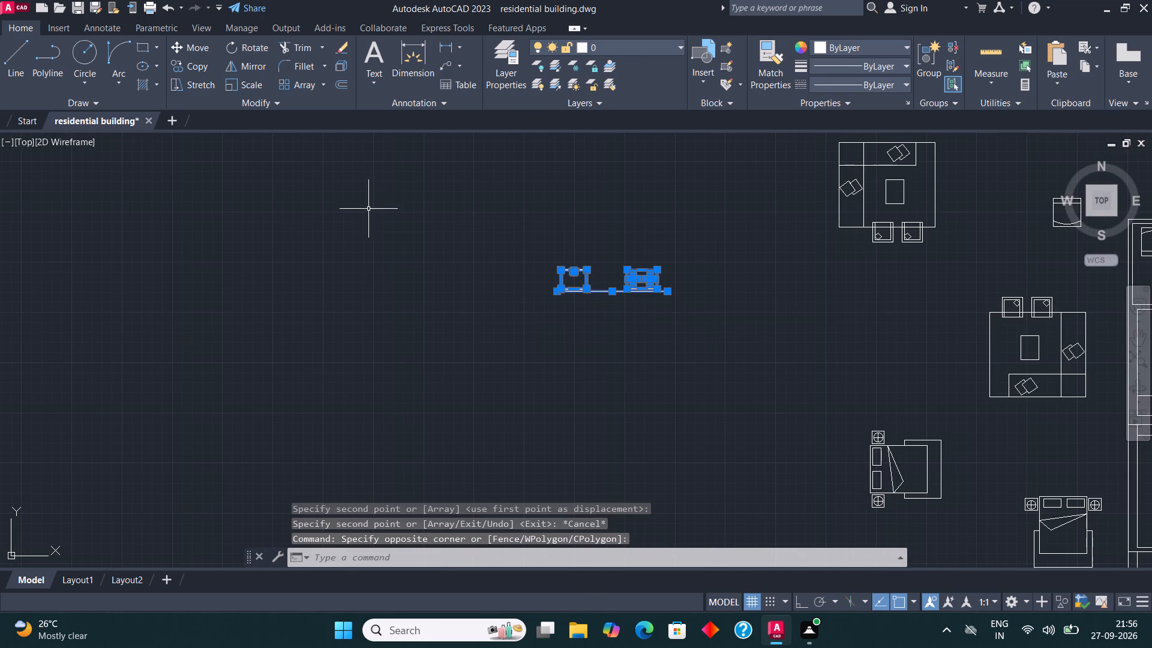
{"action": "left_click", "coordinate": [248, 42]}
{"action": "left_click", "coordinate": [616, 278]}
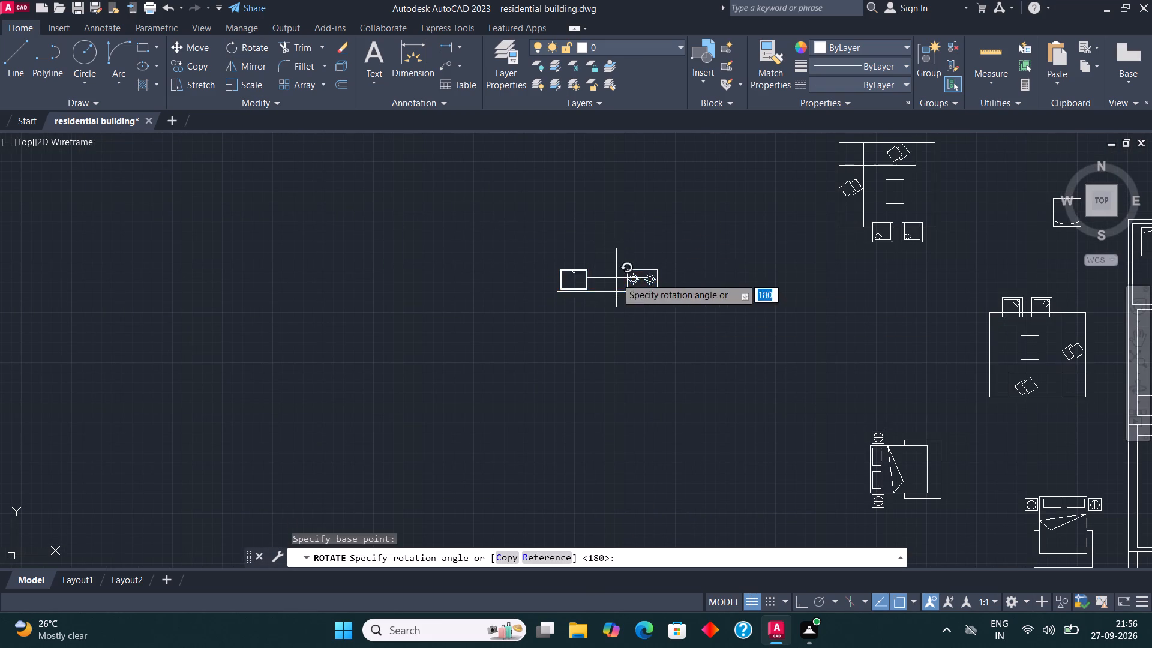
{"action": "key", "text": "F8"}
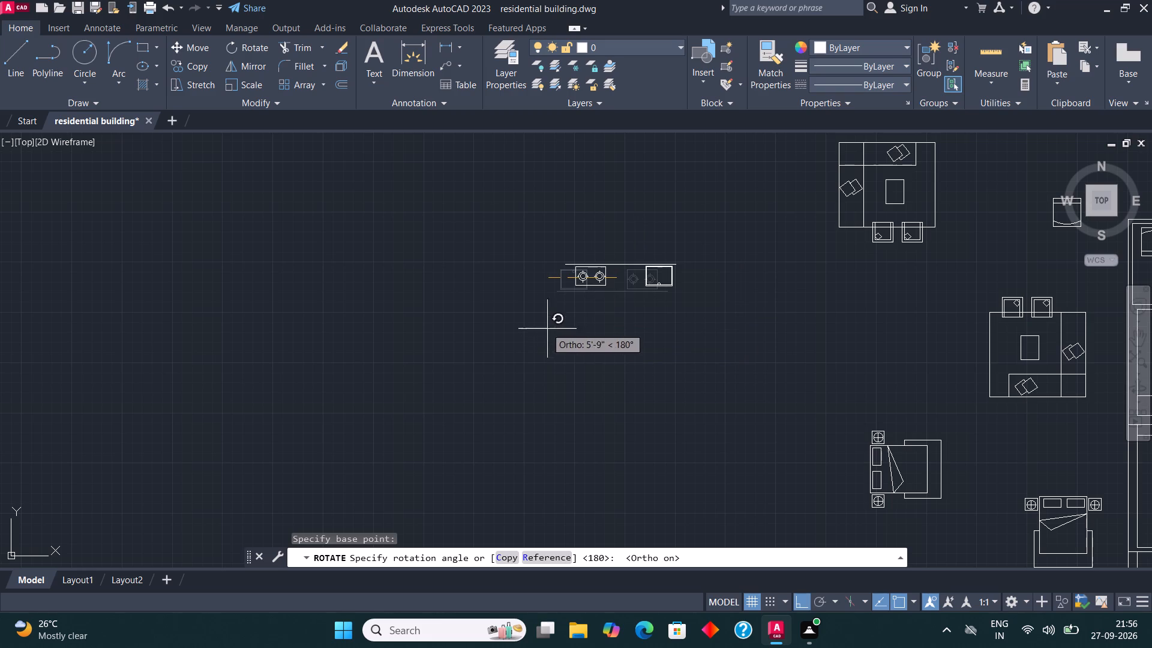
{"action": "left_click", "coordinate": [544, 322]}
Mirror the rotated kitchen set across a vertical line just left of it, keeping the original.
{"action": "left_click", "coordinate": [740, 308]}
{"action": "left_click", "coordinate": [508, 246]}
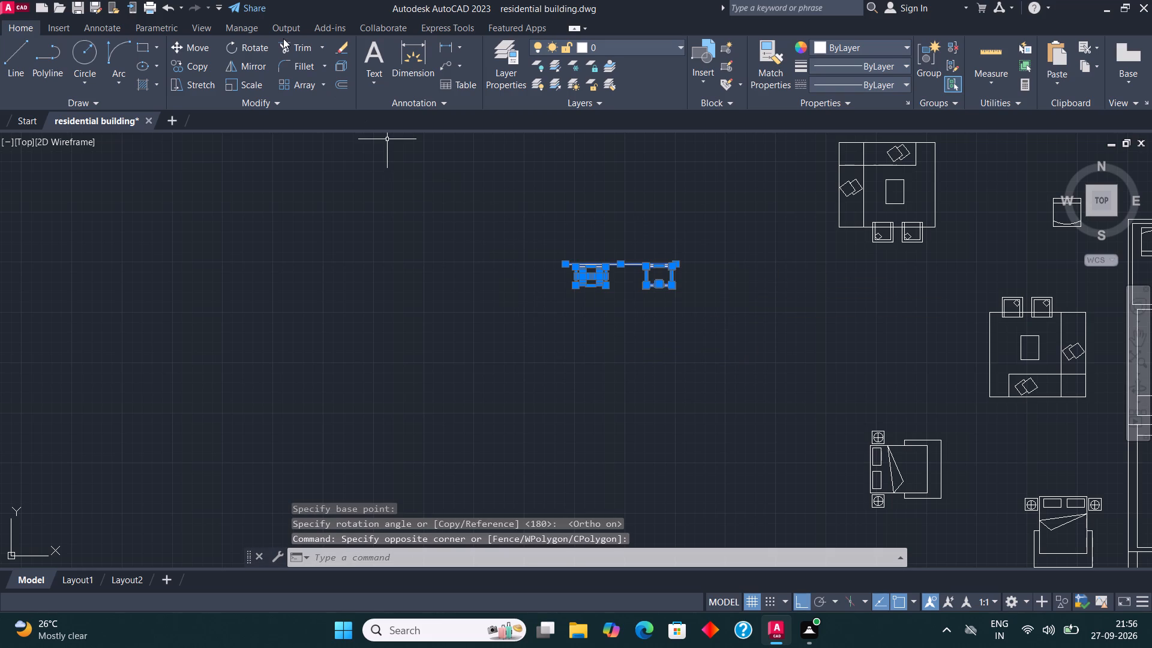
{"action": "left_click", "coordinate": [268, 63]}
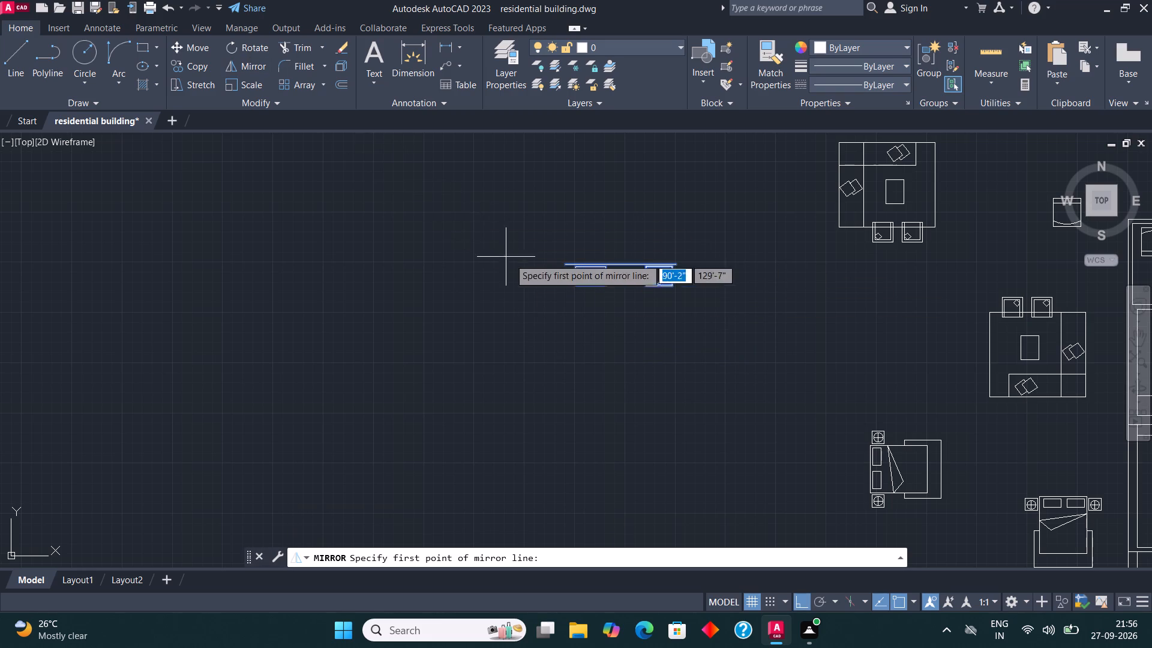
{"action": "left_click", "coordinate": [542, 272]}
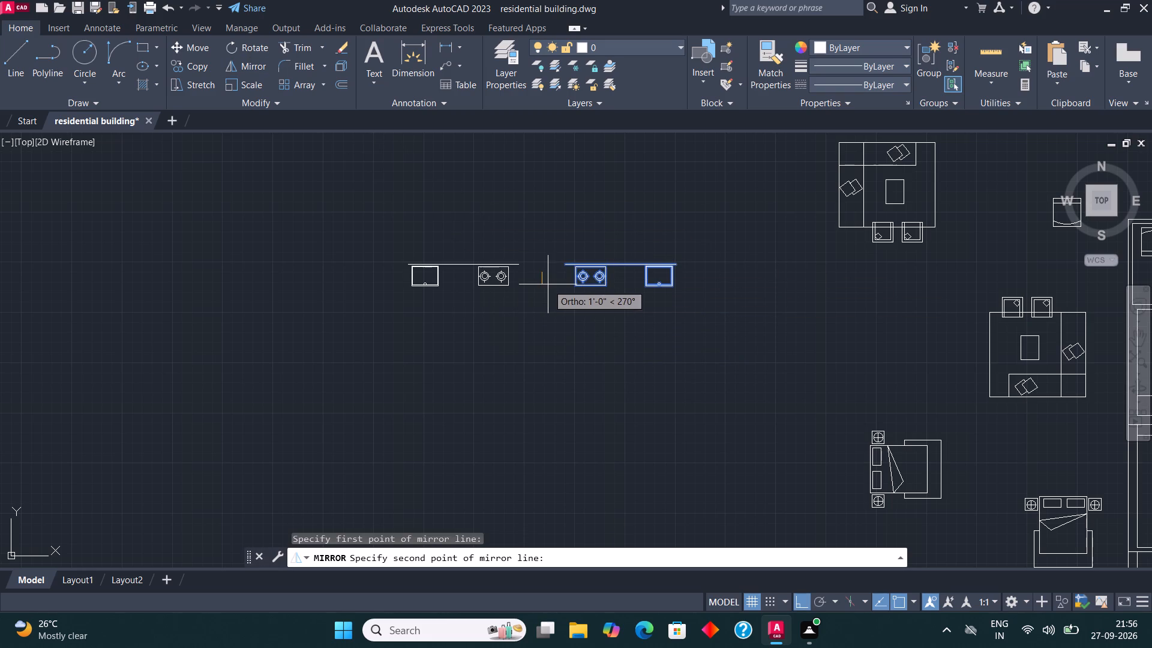
{"action": "left_click", "coordinate": [551, 284]}
{"action": "left_click_drag", "start_coordinate": [581, 340], "coordinate": [552, 284]}
Move the left loose sink, stove and counter line into the upper plan's left kitchen, aligning the counter line's end with the kitchen wall.
{"action": "left_click", "coordinate": [533, 301]}
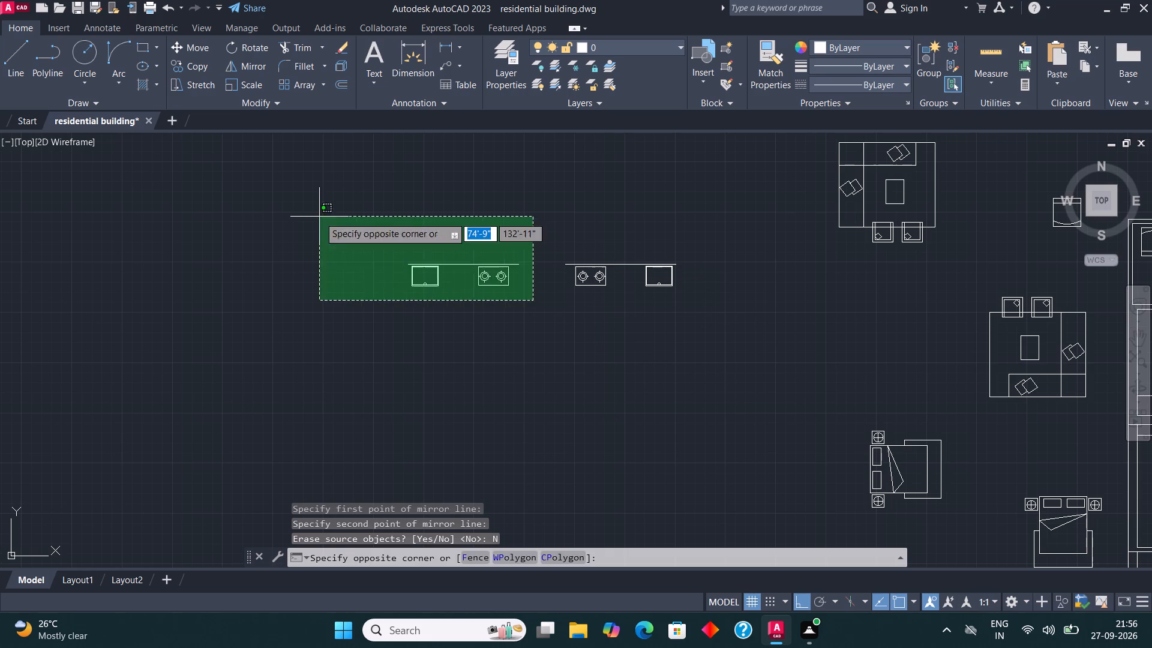
{"action": "left_click", "coordinate": [319, 217]}
{"action": "left_click", "coordinate": [194, 52]}
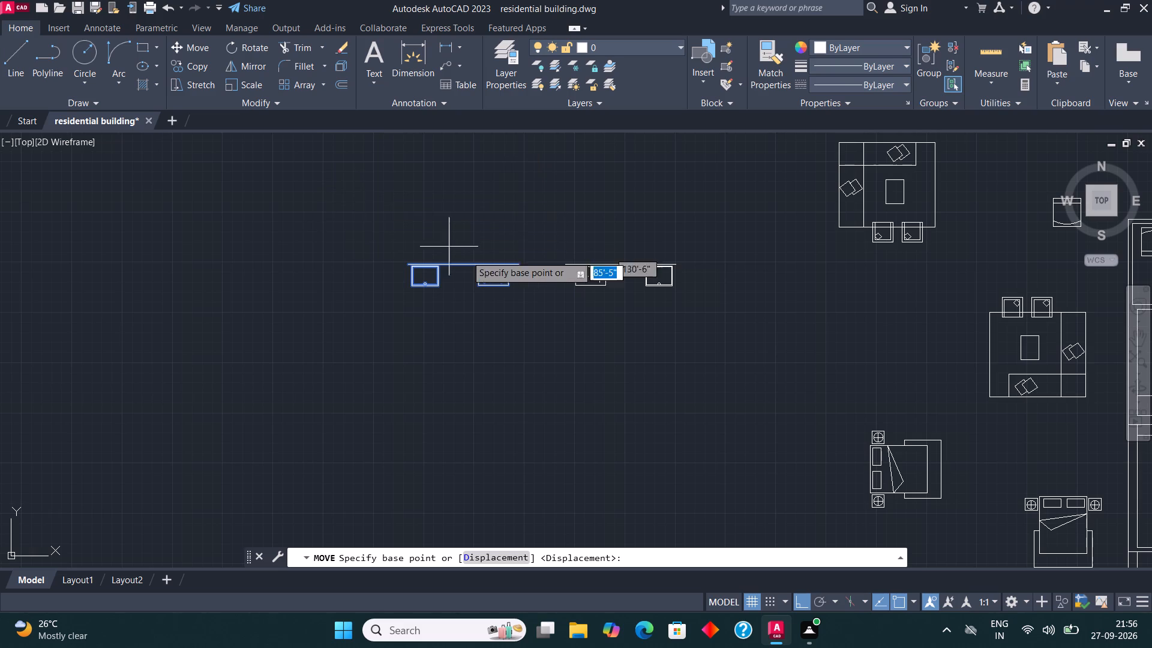
{"action": "left_click", "coordinate": [519, 262]}
{"action": "scroll", "coordinate": [510, 275], "scroll_direction": "down", "scroll_amount": 3}
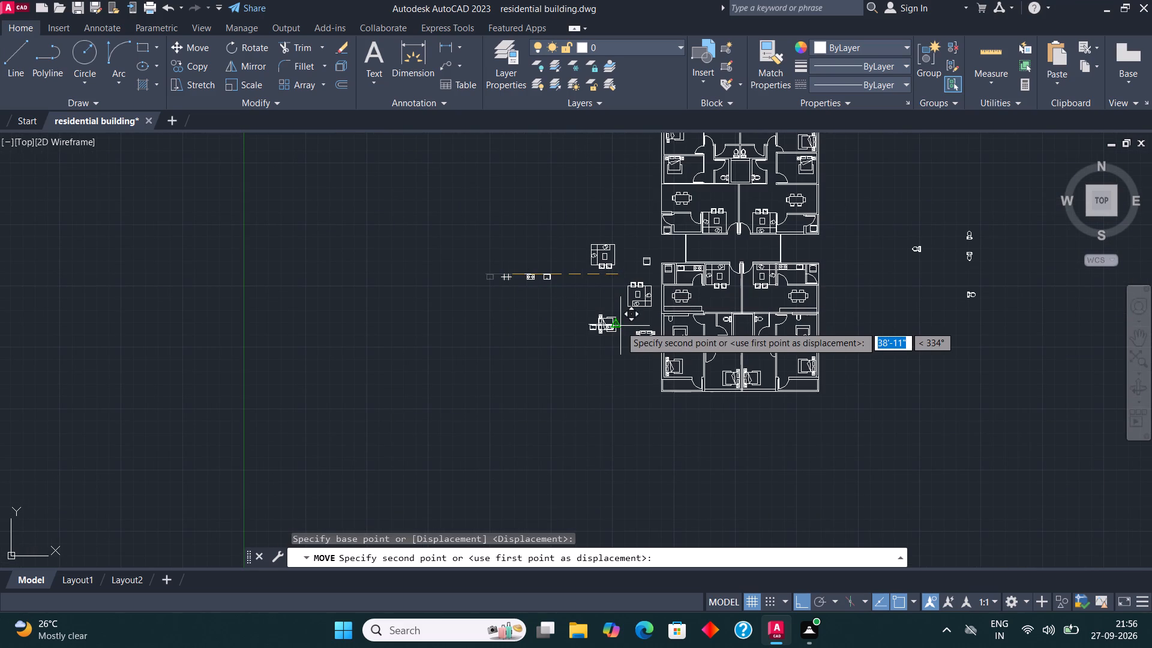
{"action": "key", "text": "F8"}
{"action": "scroll", "coordinate": [698, 288], "scroll_direction": "up", "scroll_amount": 1}
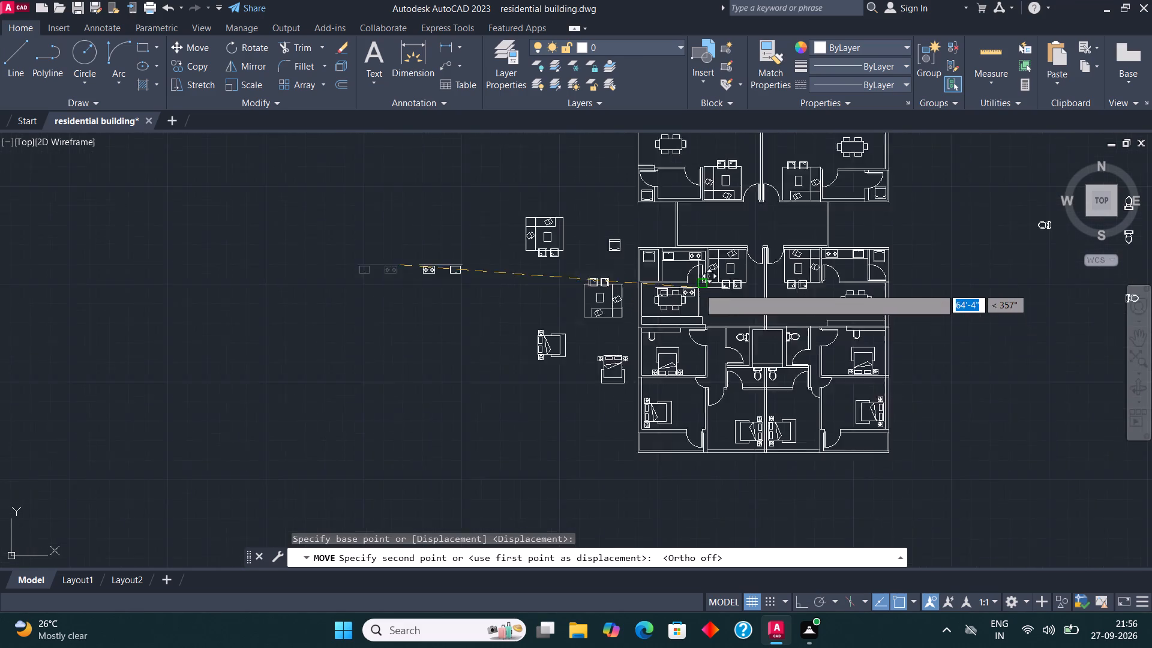
{"action": "scroll", "coordinate": [698, 288], "scroll_direction": "up", "scroll_amount": 1}
{"action": "scroll", "coordinate": [680, 446], "scroll_direction": "down", "scroll_amount": 2}
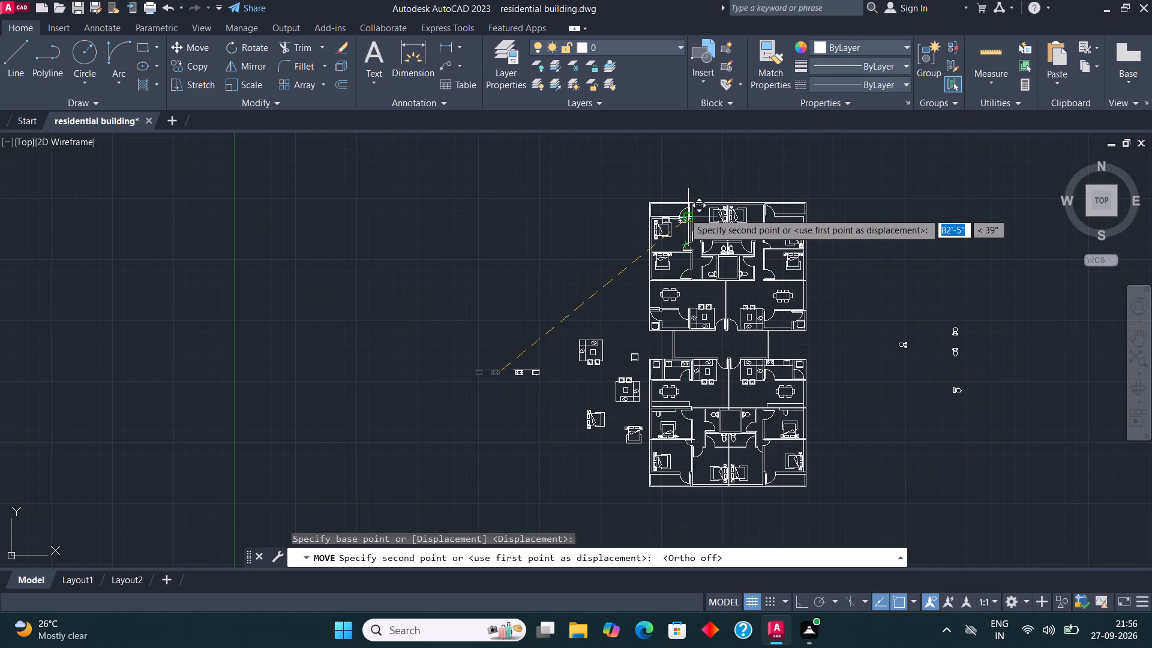
{"action": "scroll", "coordinate": [684, 213], "scroll_direction": "up", "scroll_amount": 1}
{"action": "scroll", "coordinate": [671, 385], "scroll_direction": "up", "scroll_amount": 3}
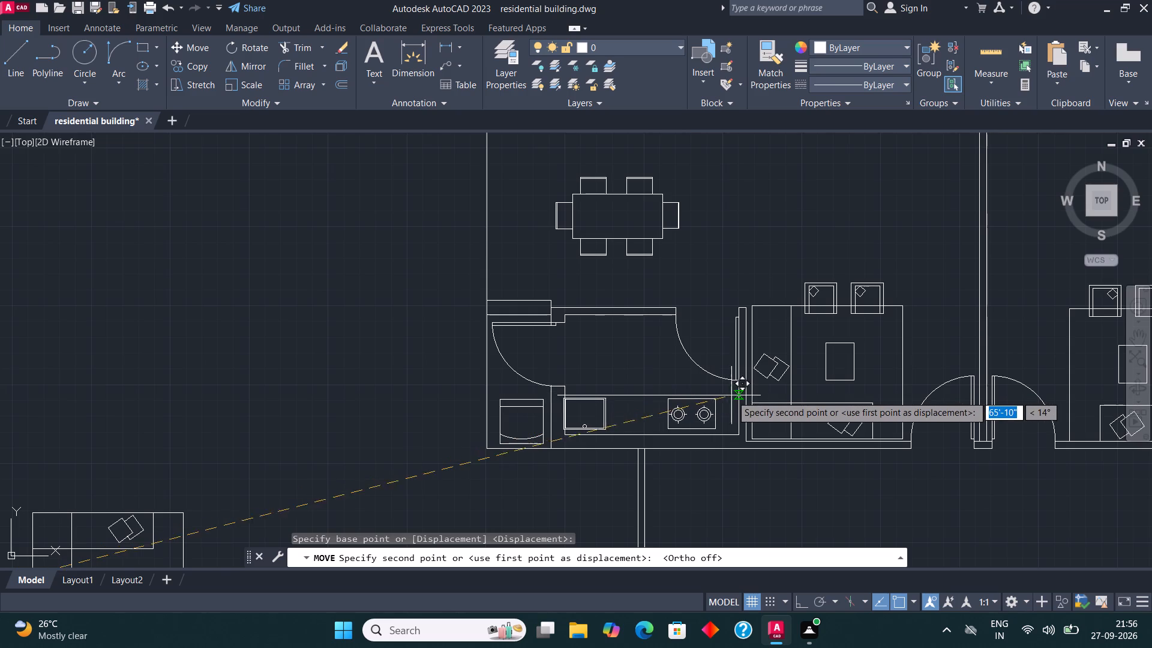
{"action": "scroll", "coordinate": [732, 398], "scroll_direction": "up", "scroll_amount": 1}
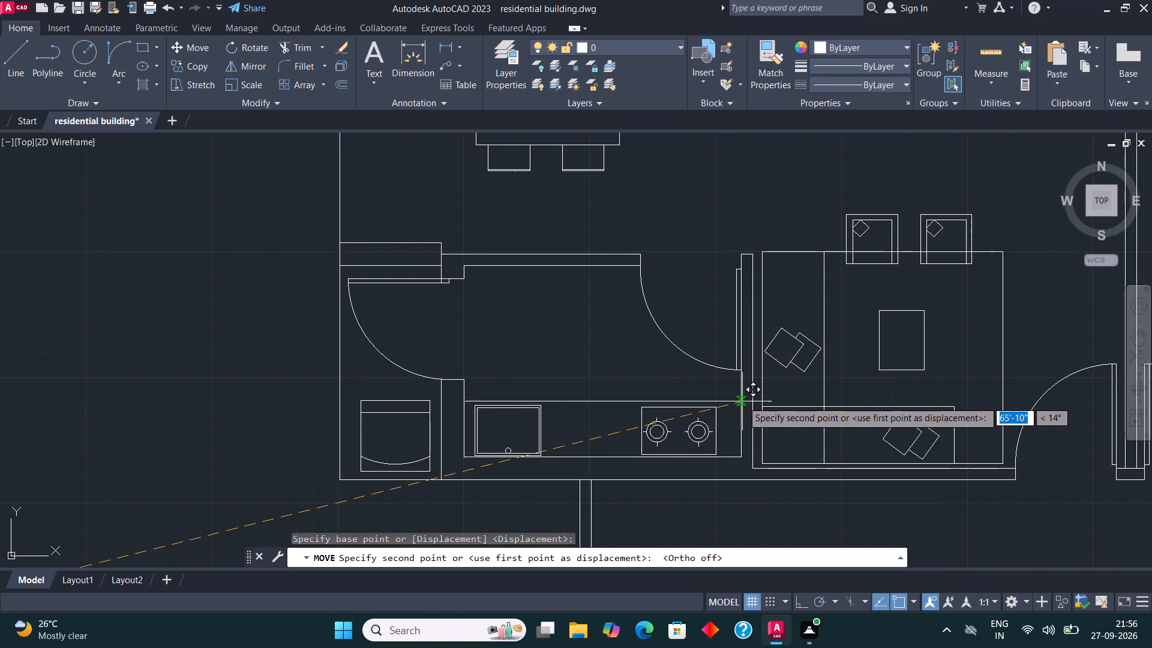
{"action": "left_click", "coordinate": [742, 397]}
Move the remaining loose kitchen set into the upper plan's right kitchen, aligning the counter line's end with the utility room wall.
{"action": "scroll", "coordinate": [631, 290], "scroll_direction": "down", "scroll_amount": 2}
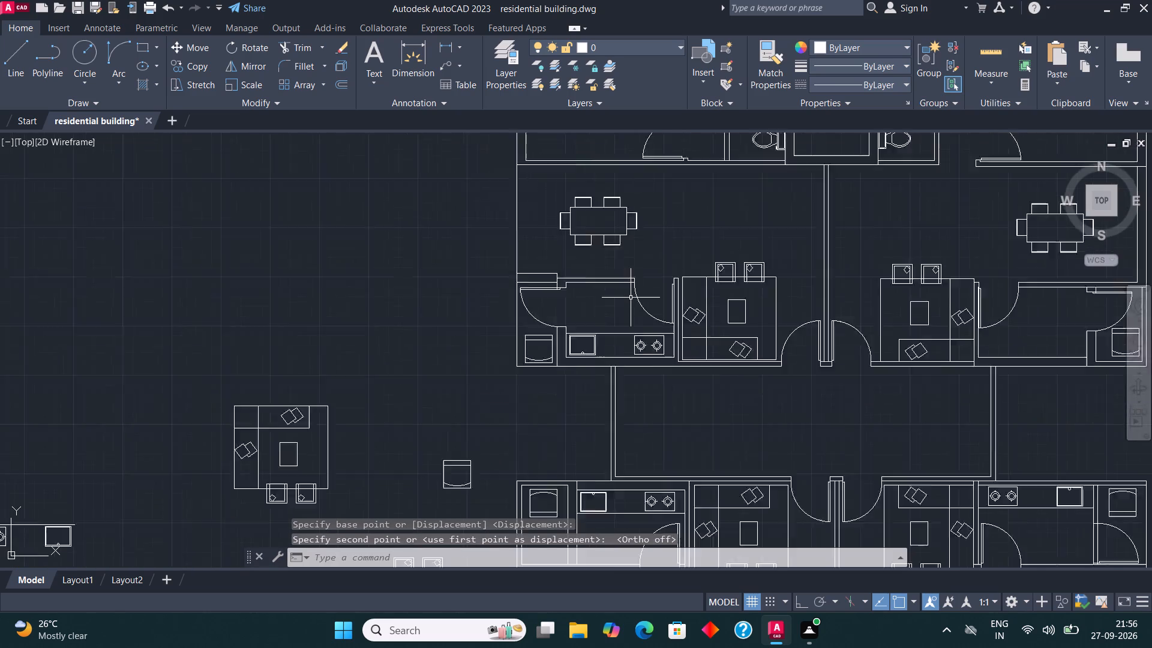
{"action": "scroll", "coordinate": [631, 298], "scroll_direction": "down", "scroll_amount": 2}
{"action": "left_click", "coordinate": [427, 412]}
{"action": "left_click", "coordinate": [319, 360]}
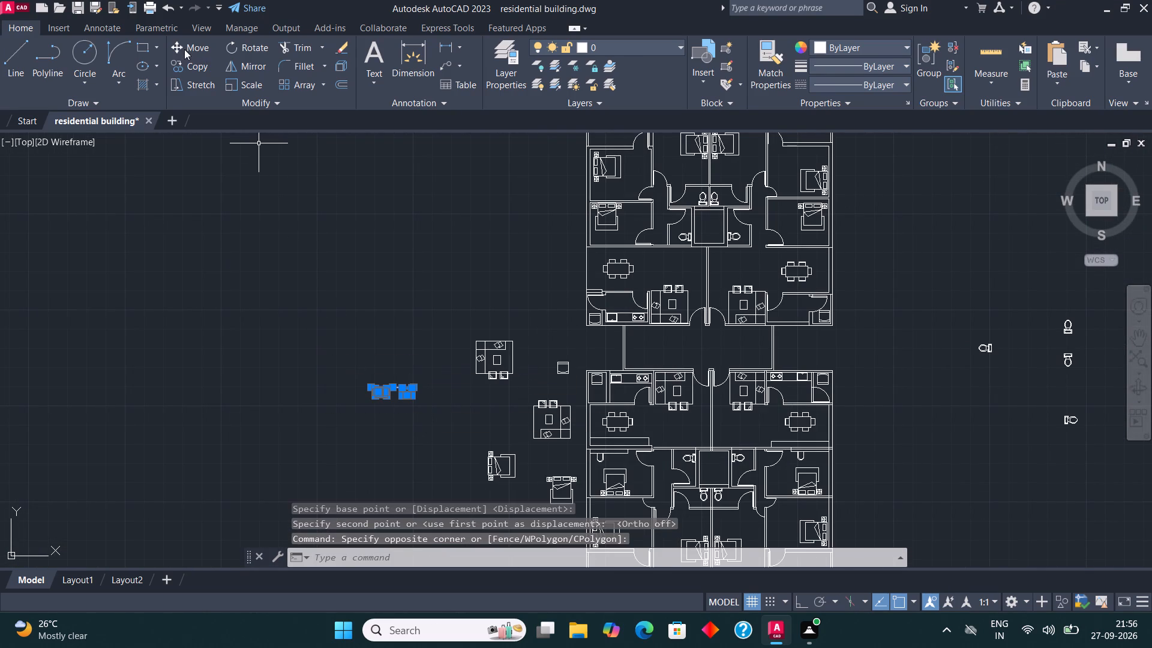
{"action": "left_click", "coordinate": [194, 52]}
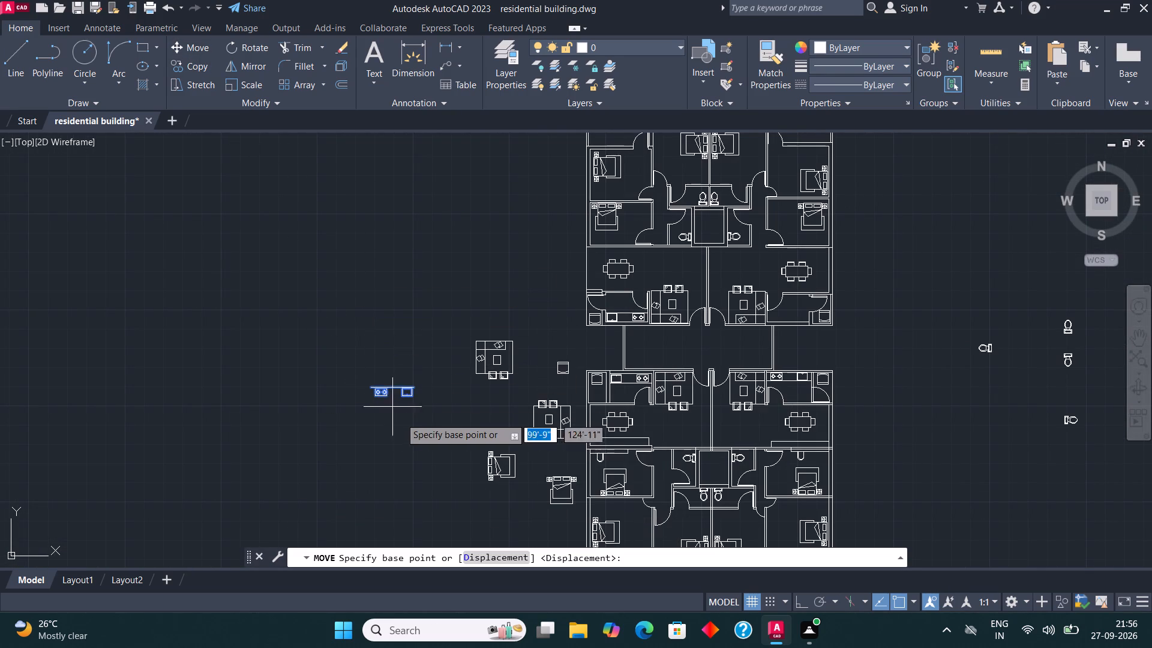
{"action": "scroll", "coordinate": [404, 418], "scroll_direction": "up", "scroll_amount": 2}
{"action": "left_click", "coordinate": [423, 341]}
{"action": "scroll", "coordinate": [423, 352], "scroll_direction": "down", "scroll_amount": 2}
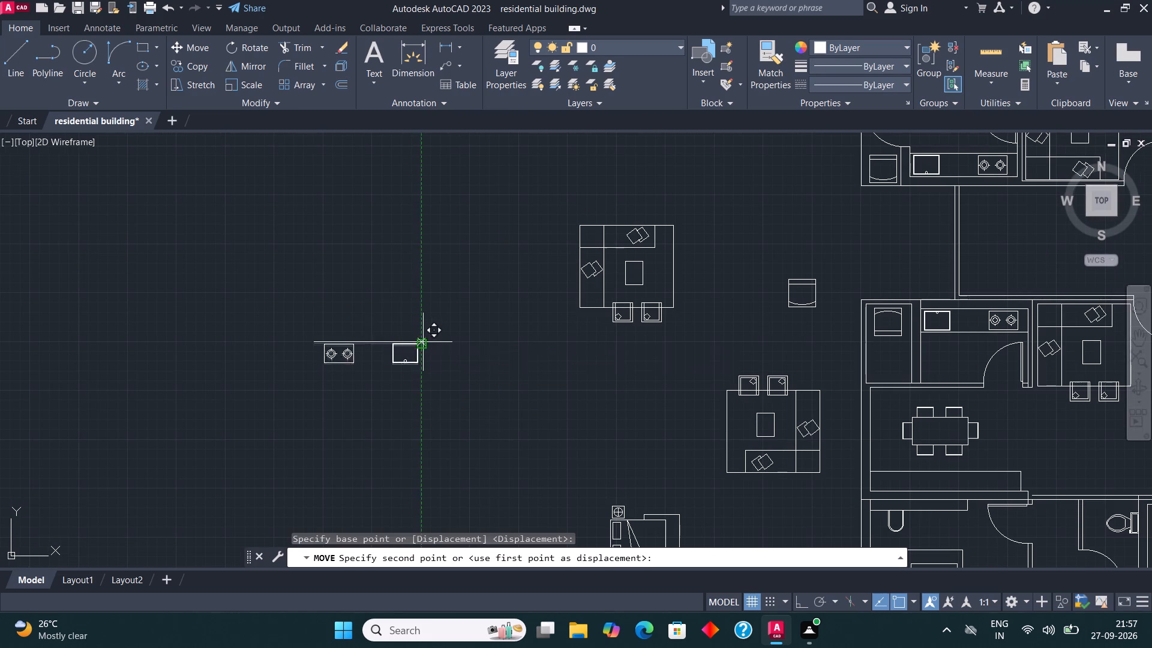
{"action": "scroll", "coordinate": [423, 353], "scroll_direction": "down", "scroll_amount": 1}
{"action": "scroll", "coordinate": [666, 298], "scroll_direction": "up", "scroll_amount": 5}
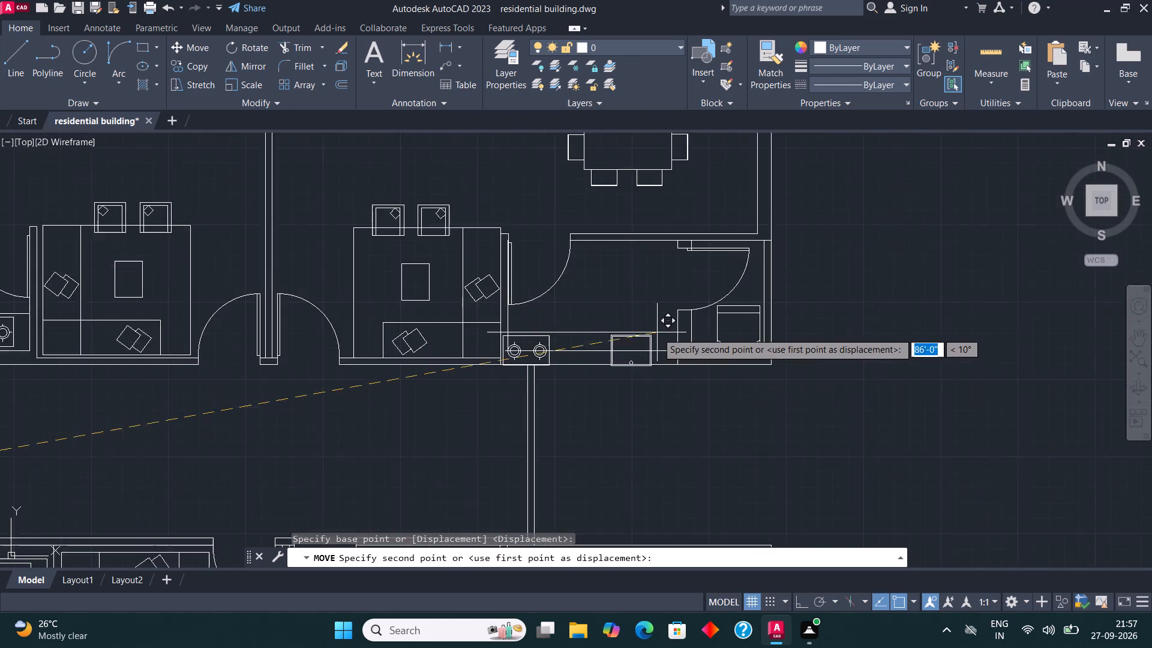
{"action": "scroll", "coordinate": [657, 332], "scroll_direction": "up", "scroll_amount": 2}
{"action": "left_click", "coordinate": [733, 269]}
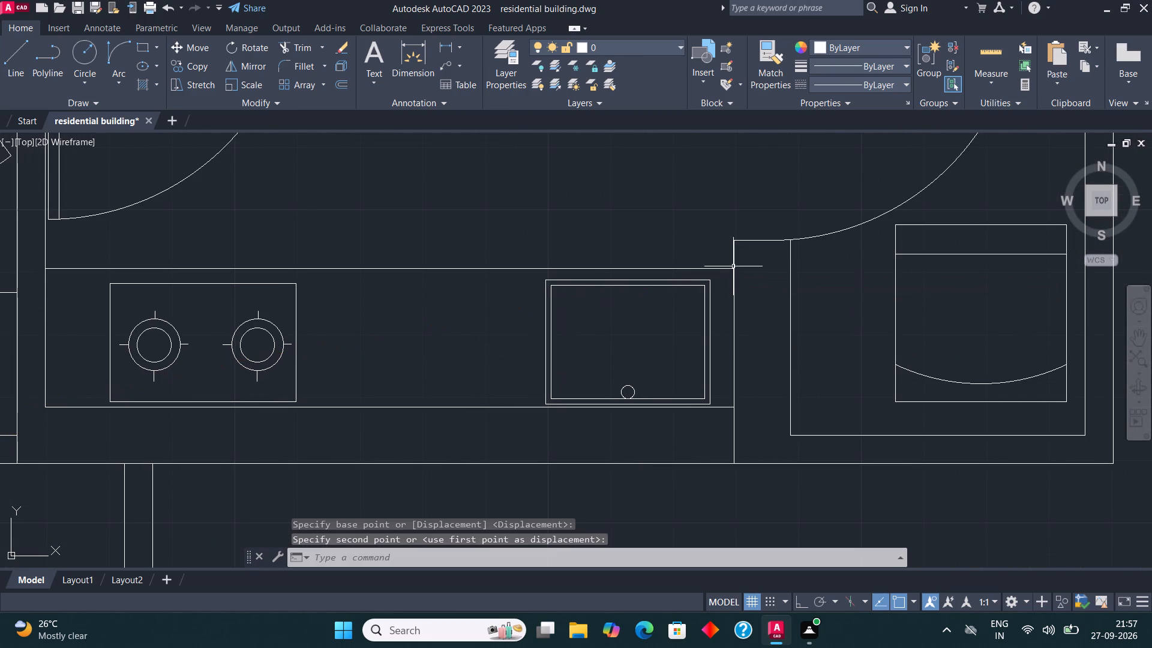
Delete the loose sofa sets, utility fixture and beds standing outside the building beside the lower plan.
{"action": "scroll", "coordinate": [759, 245], "scroll_direction": "down", "scroll_amount": 5}
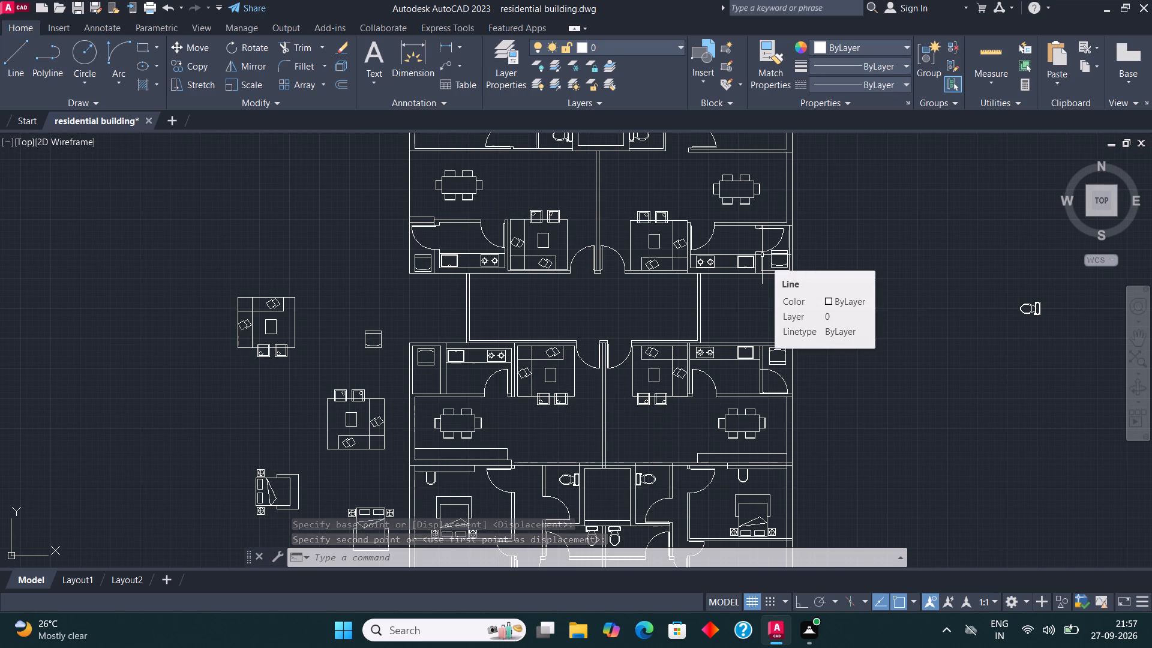
{"action": "scroll", "coordinate": [764, 262], "scroll_direction": "down", "scroll_amount": 2}
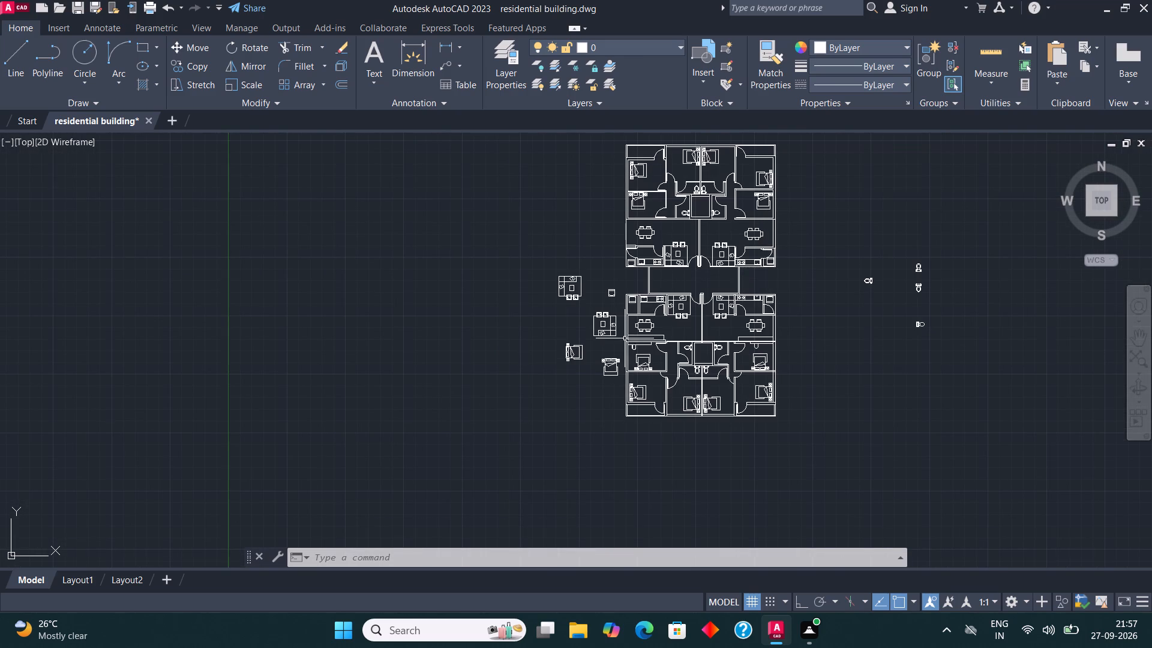
{"action": "scroll", "coordinate": [615, 352], "scroll_direction": "up", "scroll_amount": 2}
{"action": "left_click", "coordinate": [620, 421]}
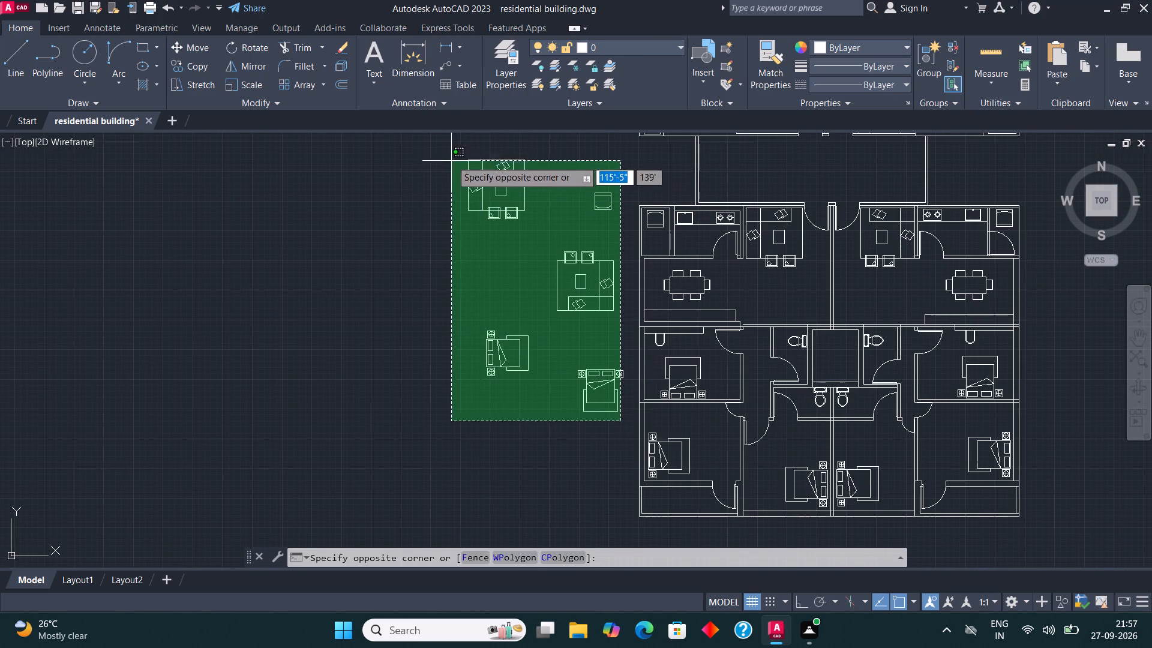
{"action": "left_click", "coordinate": [449, 151]}
{"action": "key", "text": "Delete"}
Delete the four loose toilet fixtures standing outside the building on its east side.
{"action": "scroll", "coordinate": [523, 307], "scroll_direction": "down", "scroll_amount": 2}
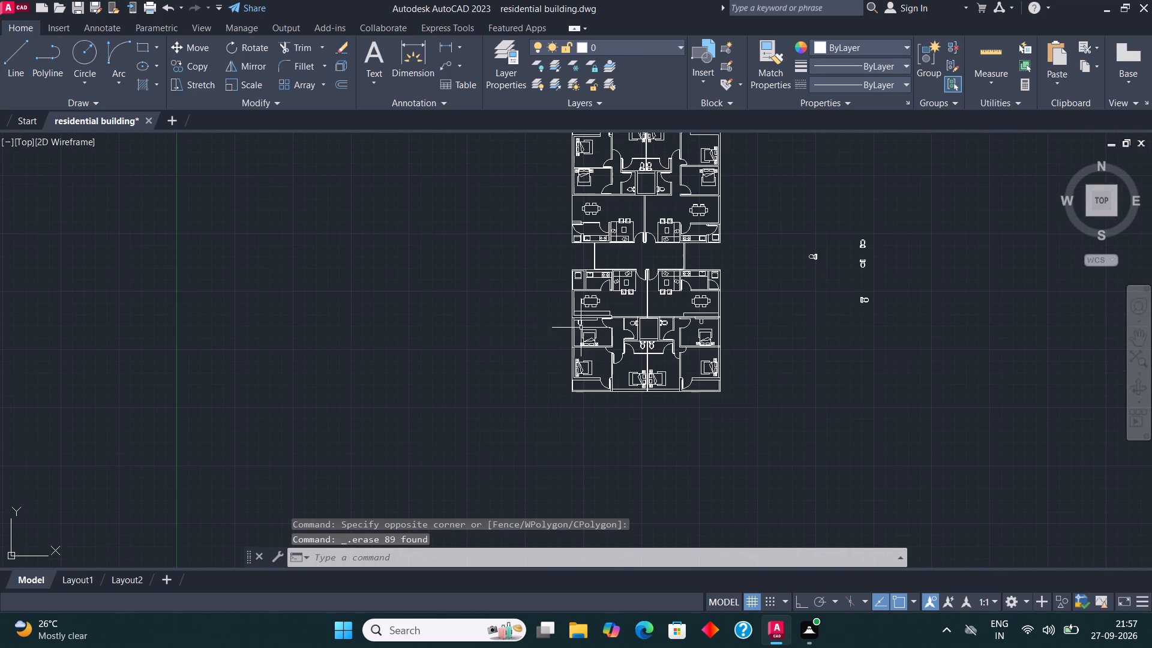
{"action": "left_click", "coordinate": [895, 333]}
{"action": "left_click", "coordinate": [799, 199]}
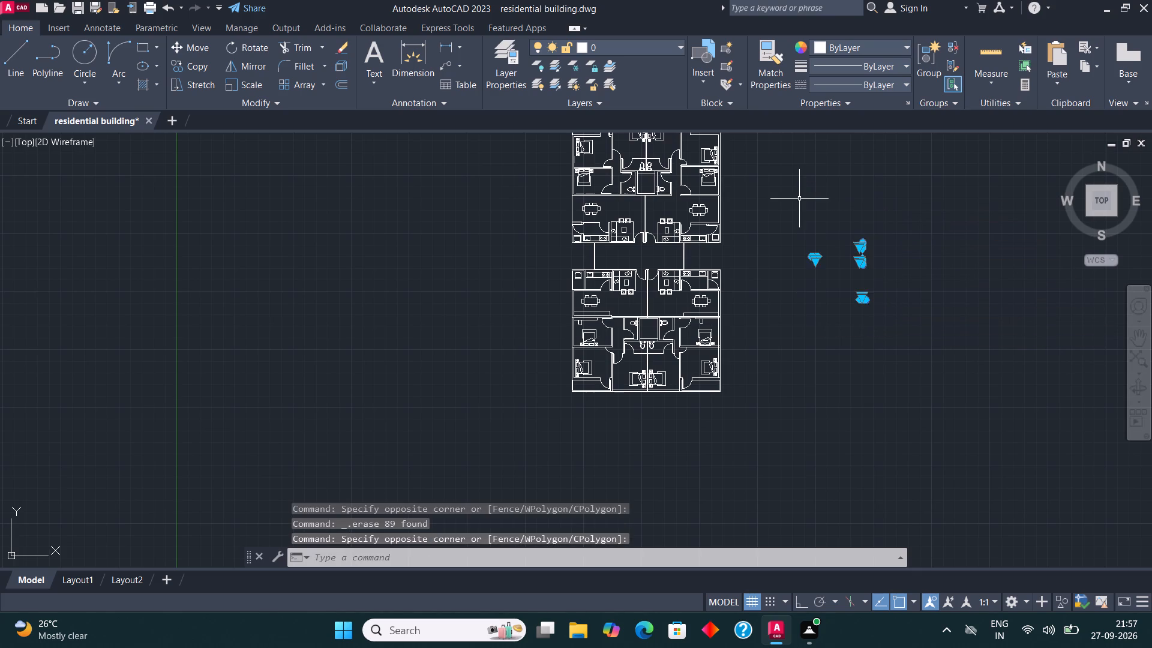
{"action": "key", "text": "Delete"}
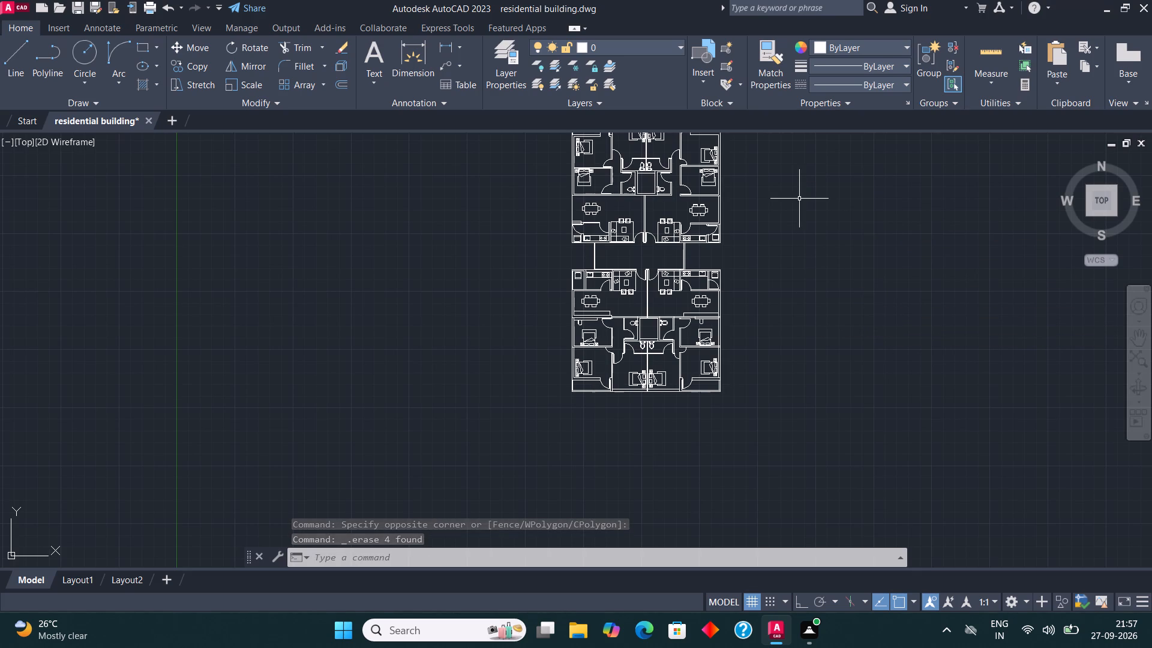
With Ortho on, draw a horizontal line leftward from the corridor wall line's end, past the lower plan's upper-left bedroom doorway.
{"action": "scroll", "coordinate": [764, 368], "scroll_direction": "down", "scroll_amount": 2}
{"action": "scroll", "coordinate": [698, 284], "scroll_direction": "up", "scroll_amount": 2}
{"action": "scroll", "coordinate": [769, 305], "scroll_direction": "up", "scroll_amount": 2}
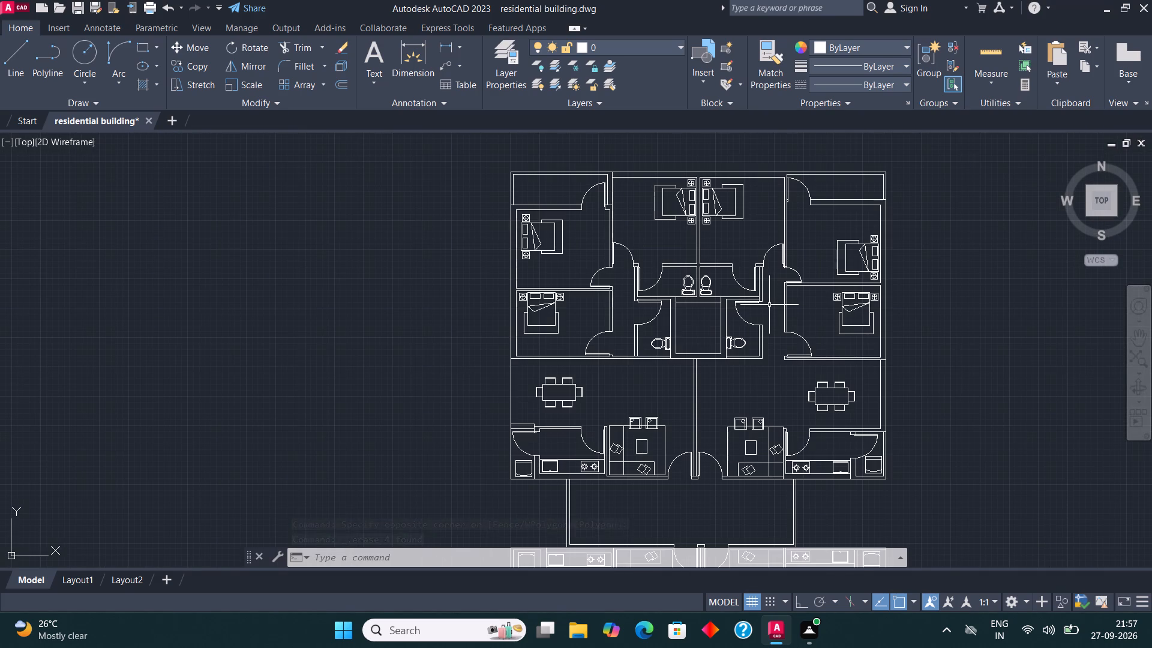
{"action": "scroll", "coordinate": [749, 316], "scroll_direction": "down", "scroll_amount": 1}
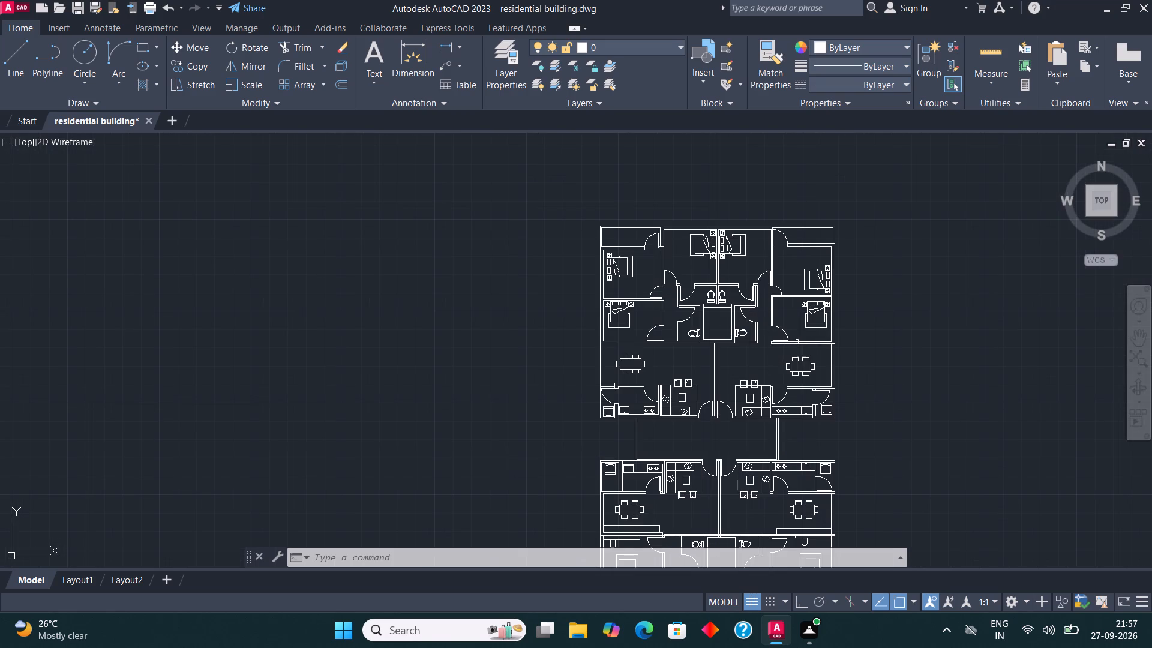
{"action": "scroll", "coordinate": [761, 277], "scroll_direction": "down", "scroll_amount": 1}
{"action": "scroll", "coordinate": [742, 479], "scroll_direction": "up", "scroll_amount": 1}
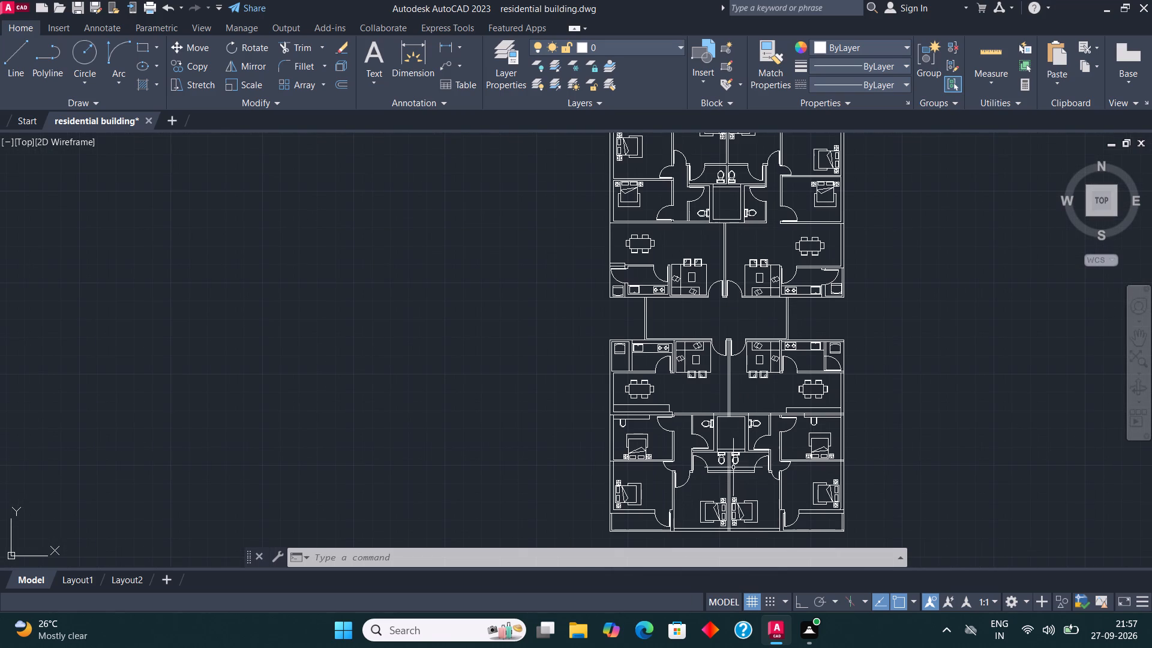
{"action": "scroll", "coordinate": [690, 436], "scroll_direction": "up", "scroll_amount": 3}
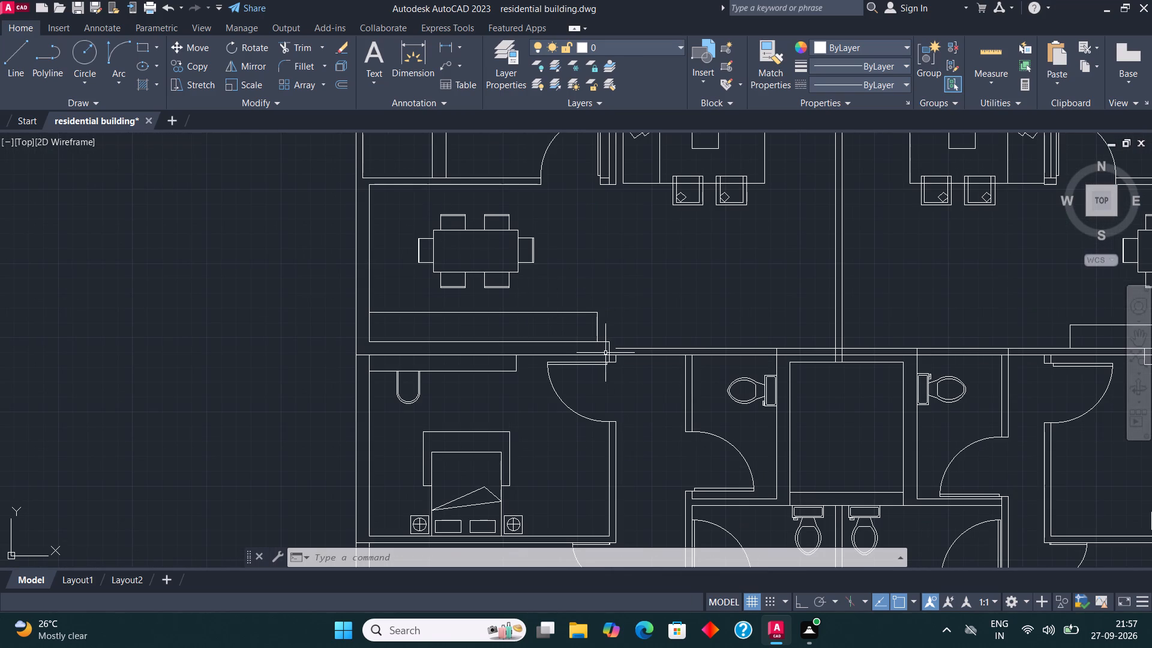
{"action": "scroll", "coordinate": [607, 355], "scroll_direction": "up", "scroll_amount": 1}
{"action": "left_click", "coordinate": [20, 55]}
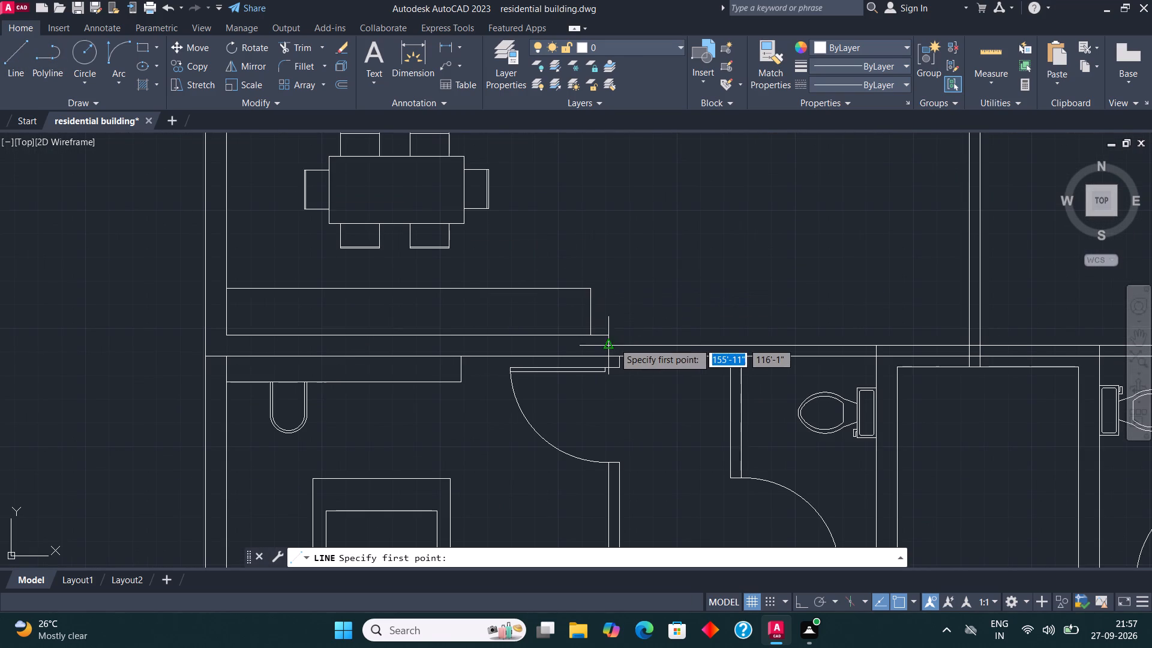
{"action": "left_click", "coordinate": [614, 343]}
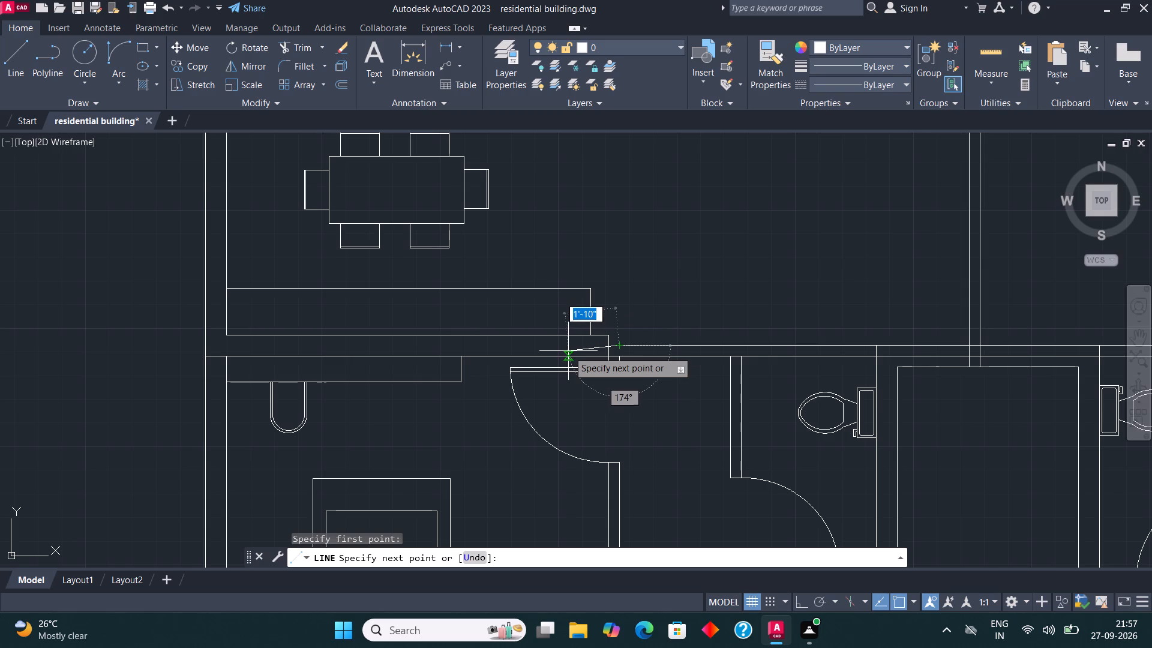
{"action": "key", "text": "F8"}
{"action": "left_click", "coordinate": [563, 339]}
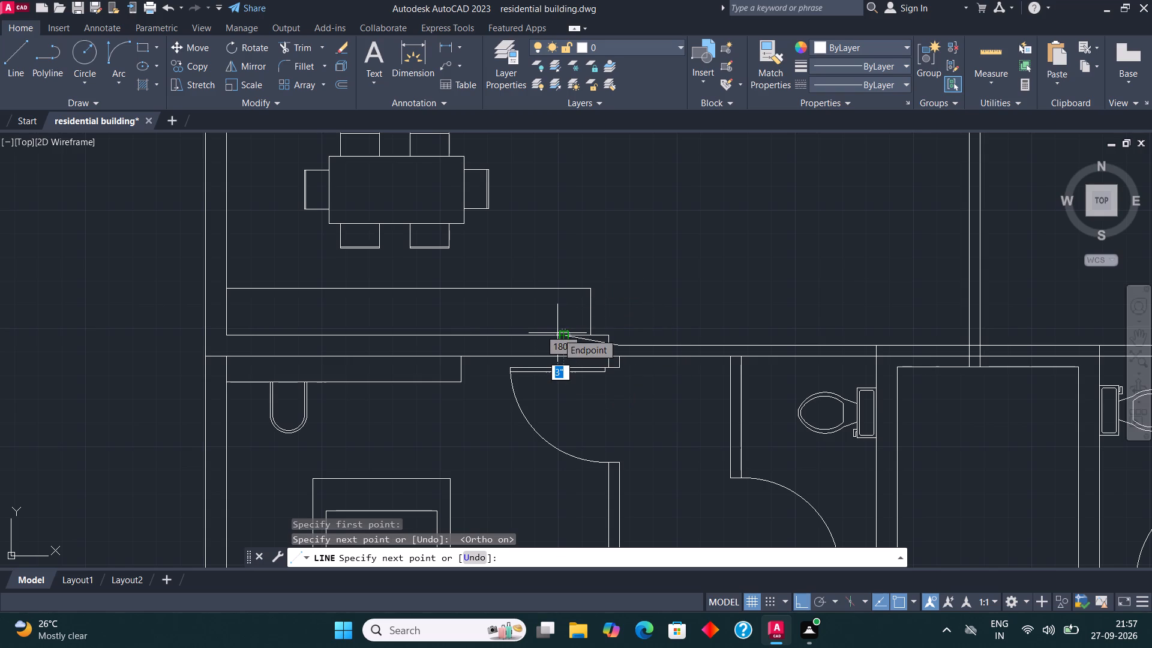
{"action": "key", "text": "ctrl+z"}
{"action": "key", "text": "F8"}
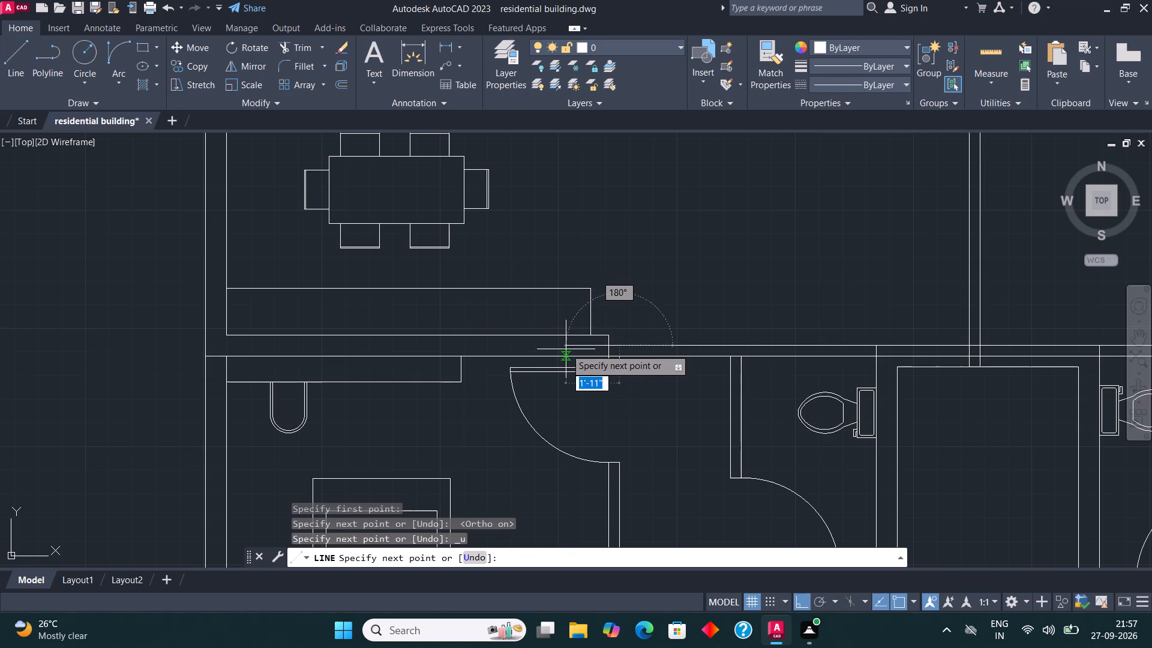
{"action": "key", "text": "F8"}
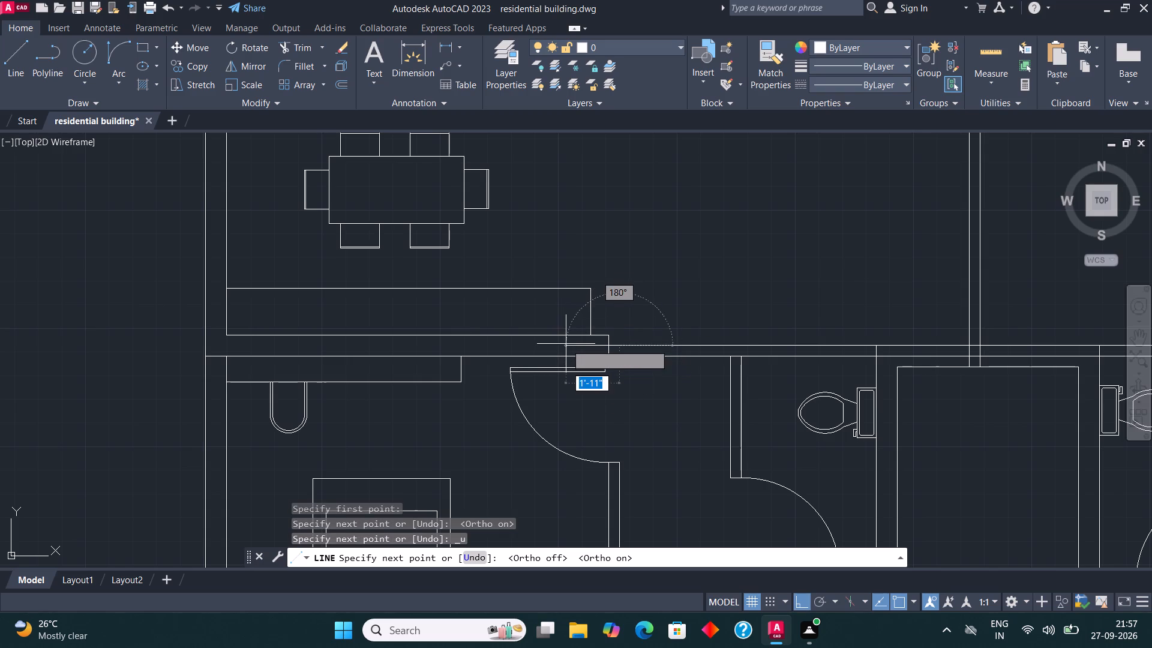
{"action": "left_click", "coordinate": [461, 346]}
Trim the new horizontal line's overrun back to the wall end above the bedroom doorway.
{"action": "left_click", "coordinate": [293, 49]}
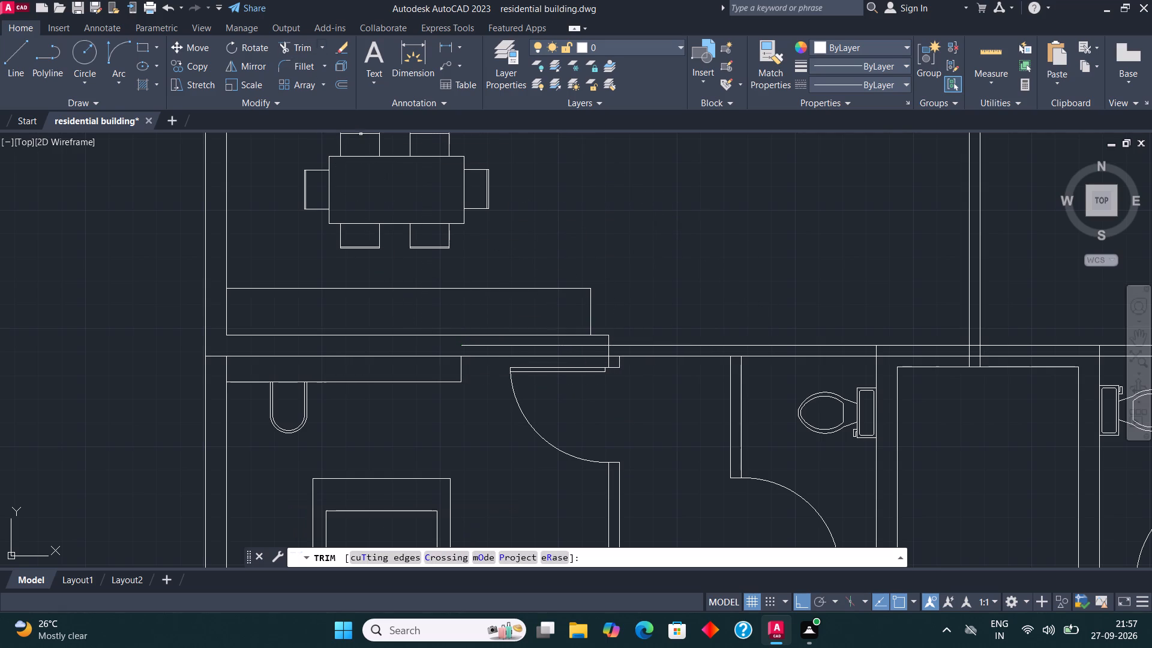
{"action": "left_click", "coordinate": [567, 345]}
{"action": "left_click", "coordinate": [659, 389]}
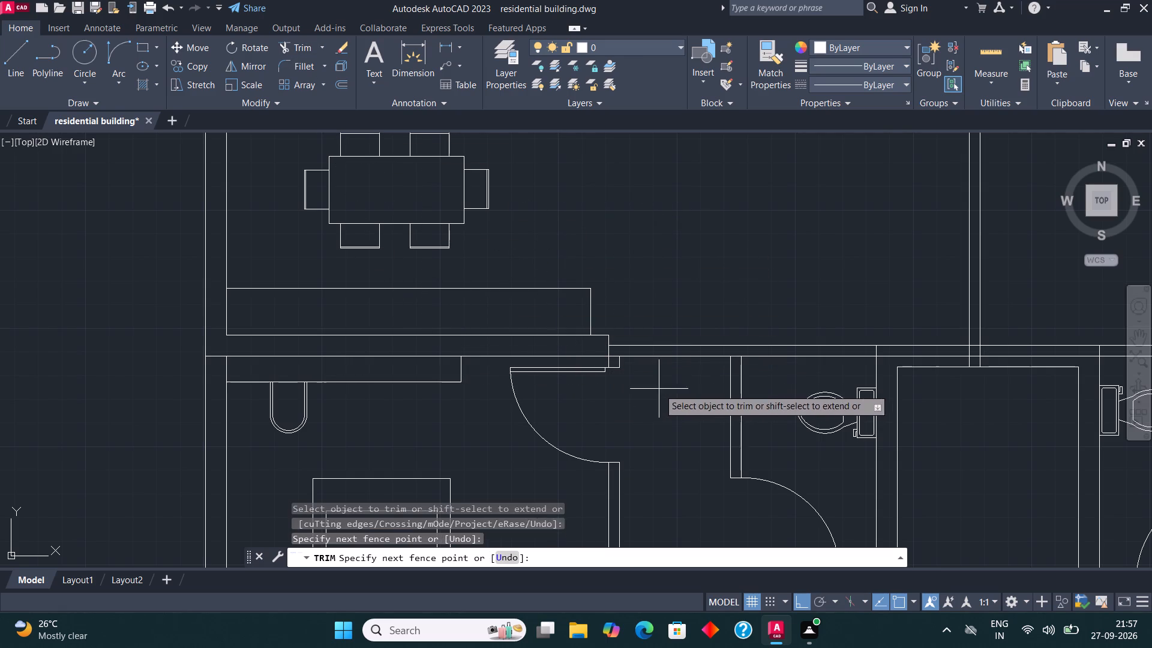
{"action": "left_click", "coordinate": [660, 412]}
{"action": "key", "text": "Escape"}
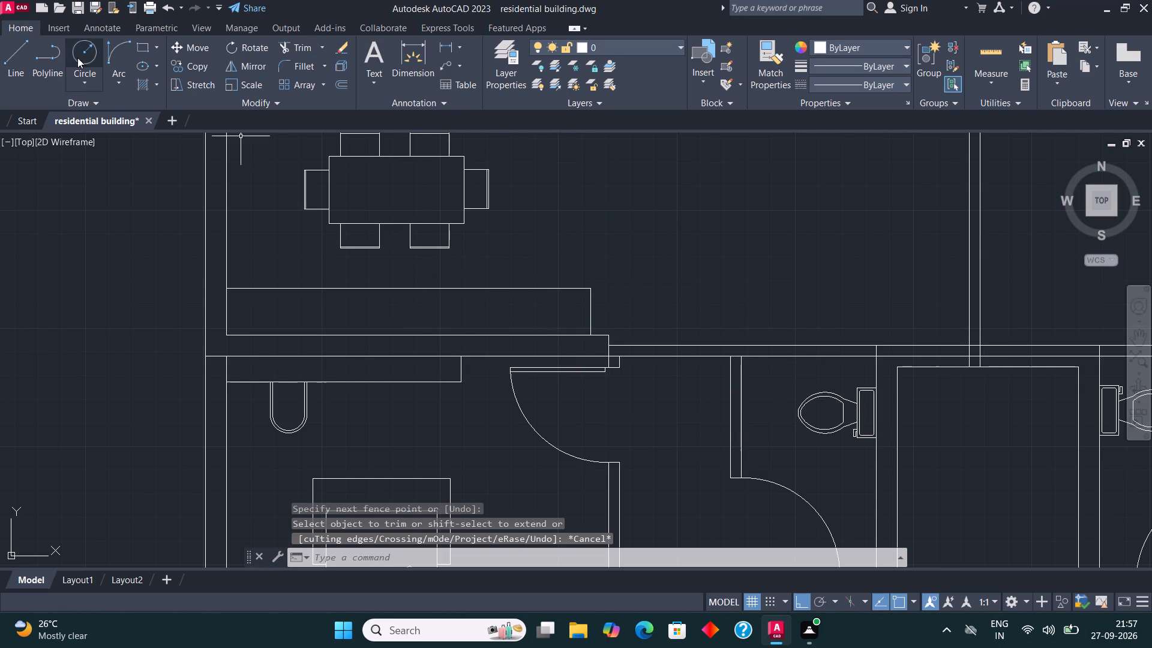
Draw a vertical line continuing the left toilet's outer wall face upward through the corridor wall, and trim its excess above the wall.
{"action": "left_click", "coordinate": [11, 60]}
{"action": "left_click", "coordinate": [734, 358]}
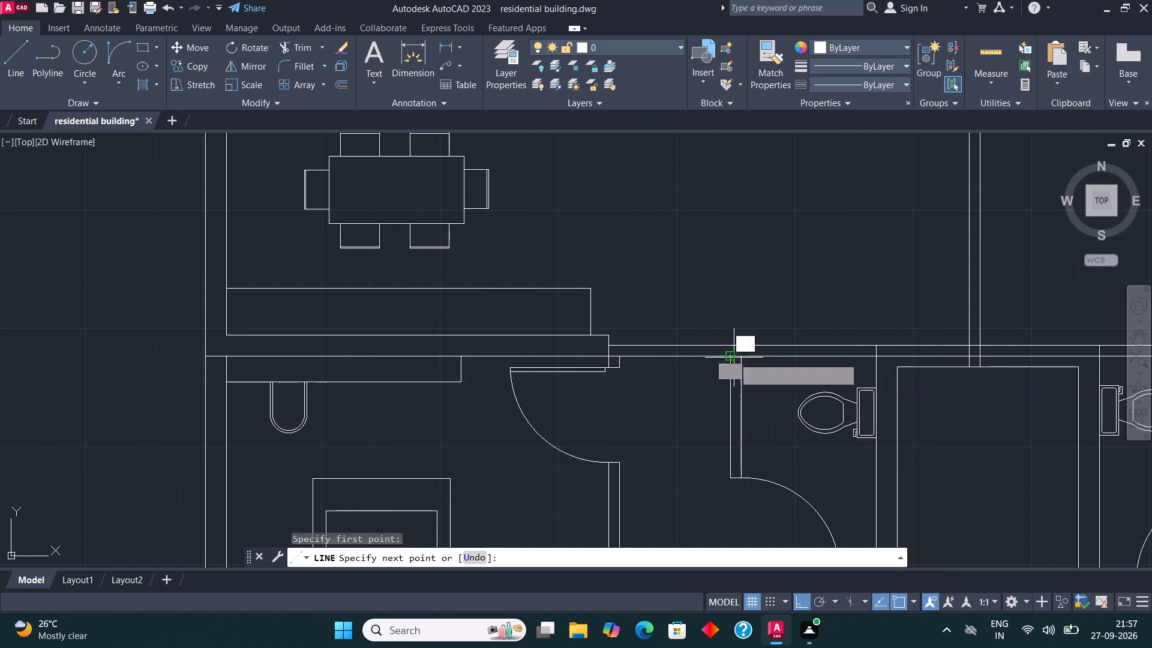
{"action": "left_click", "coordinate": [734, 265]}
{"action": "left_click", "coordinate": [298, 47]}
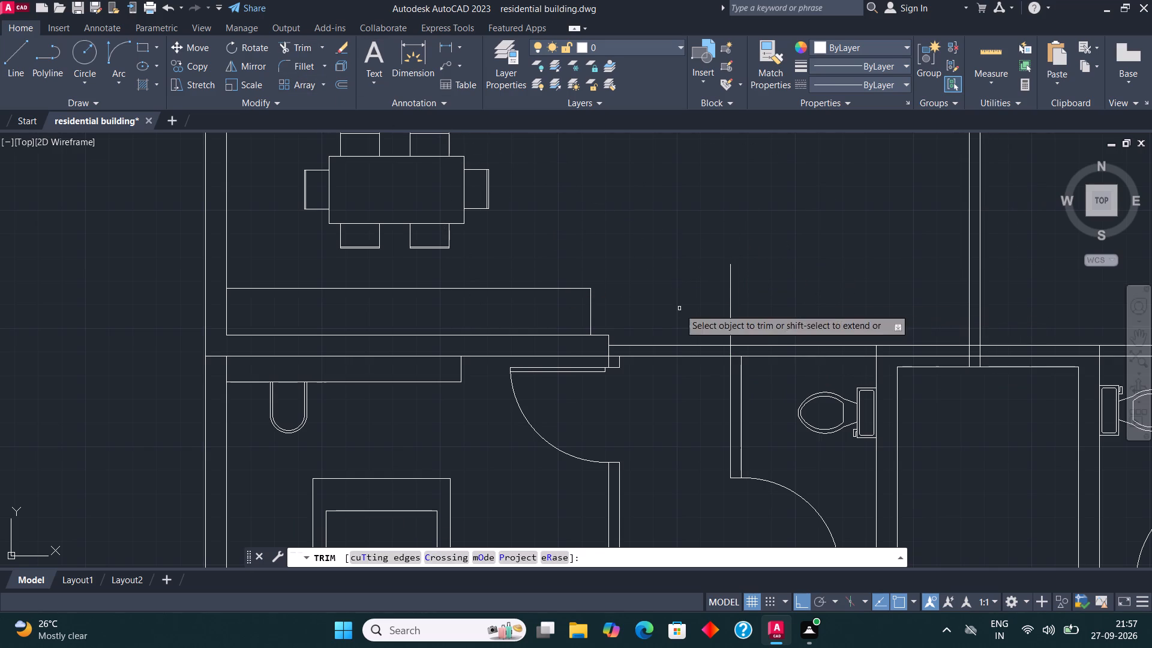
{"action": "left_click", "coordinate": [679, 308]}
{"action": "left_click", "coordinate": [800, 310]}
Trim the wall lines across the passage between the lower plan's upper-left bedroom door and the left toilet wall.
{"action": "left_click", "coordinate": [650, 324]}
{"action": "left_click", "coordinate": [648, 433]}
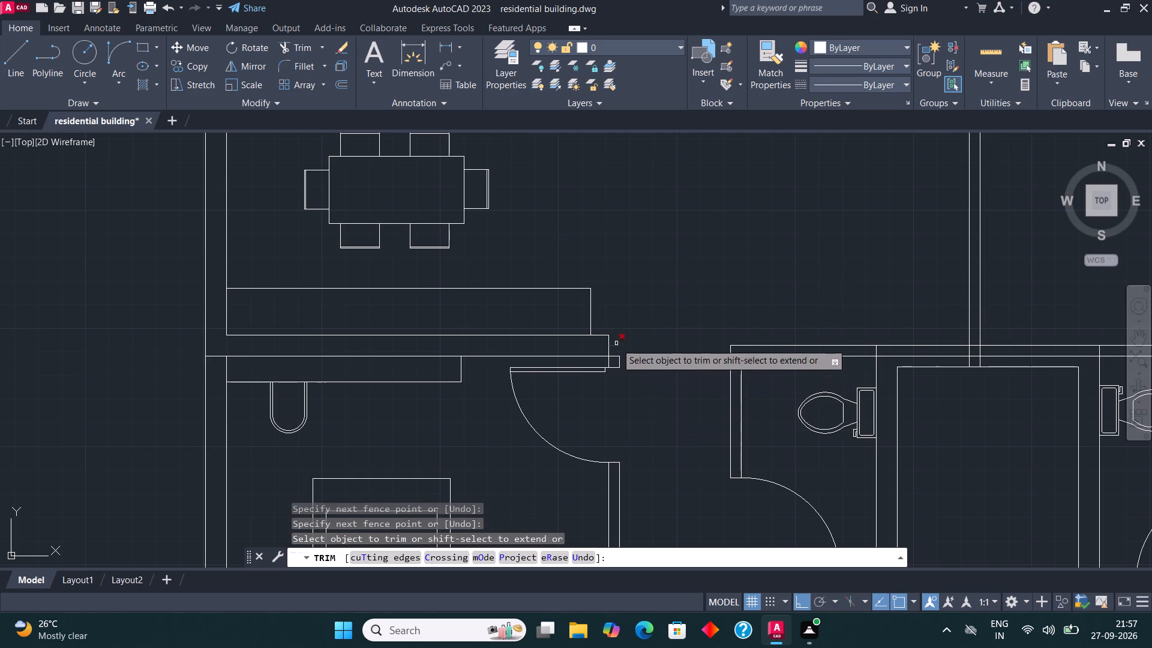
{"action": "left_click", "coordinate": [616, 342]}
{"action": "left_click", "coordinate": [616, 347]}
{"action": "scroll", "coordinate": [613, 337], "scroll_direction": "down", "scroll_amount": 2}
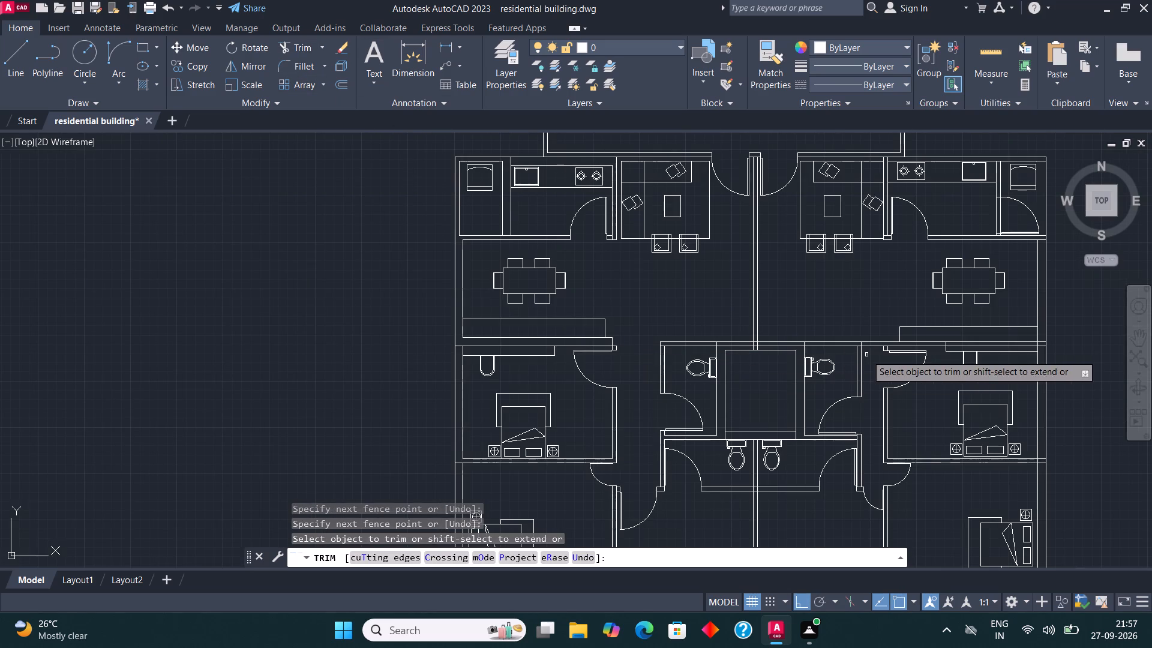
Draw a vertical line from the lower plan's upper-right bedroom doorway wall face up through the corridor wall.
{"action": "scroll", "coordinate": [881, 354], "scroll_direction": "up", "scroll_amount": 2}
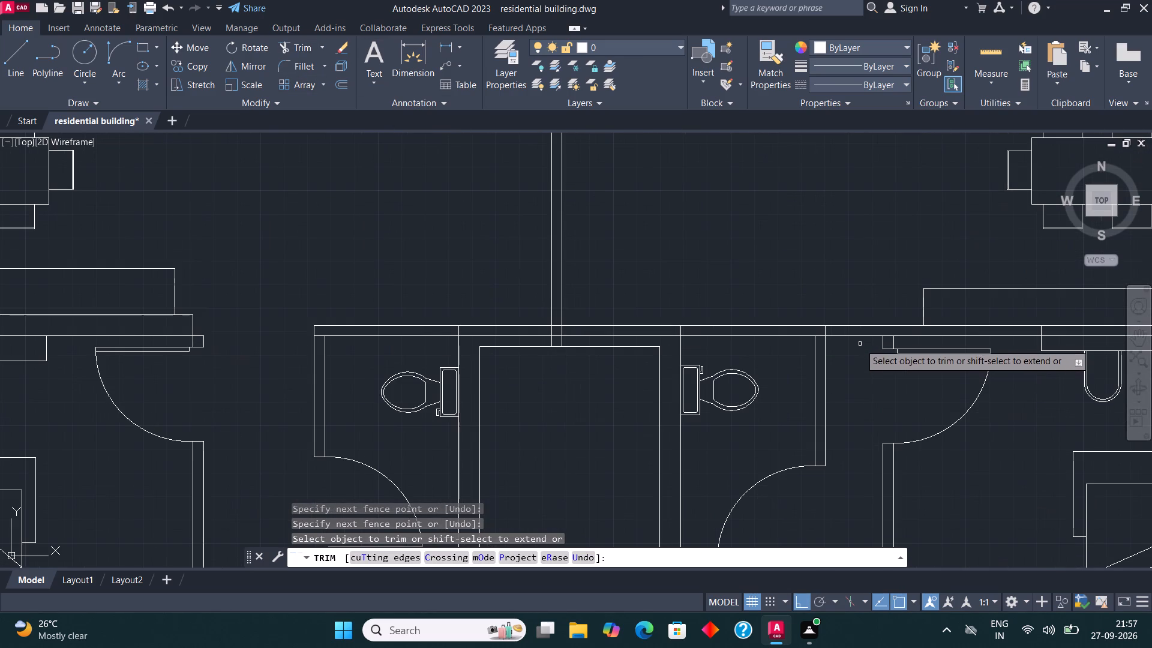
{"action": "key", "text": "Escape"}
{"action": "left_click", "coordinate": [8, 49]}
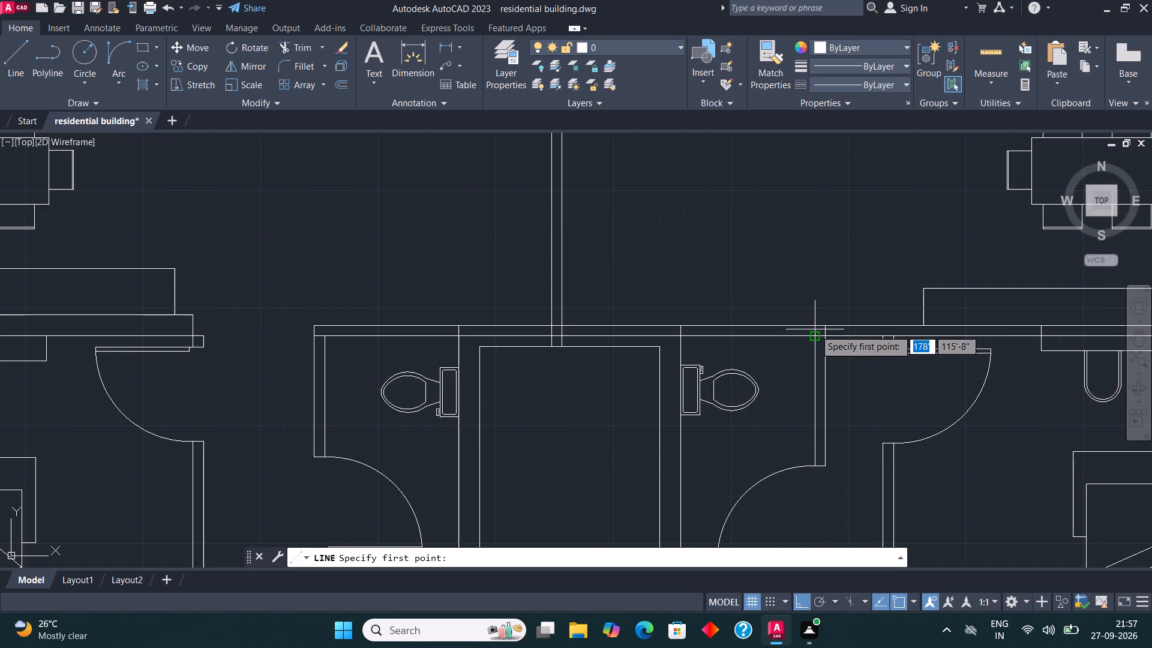
{"action": "left_click", "coordinate": [883, 337]}
{"action": "left_click", "coordinate": [882, 269]}
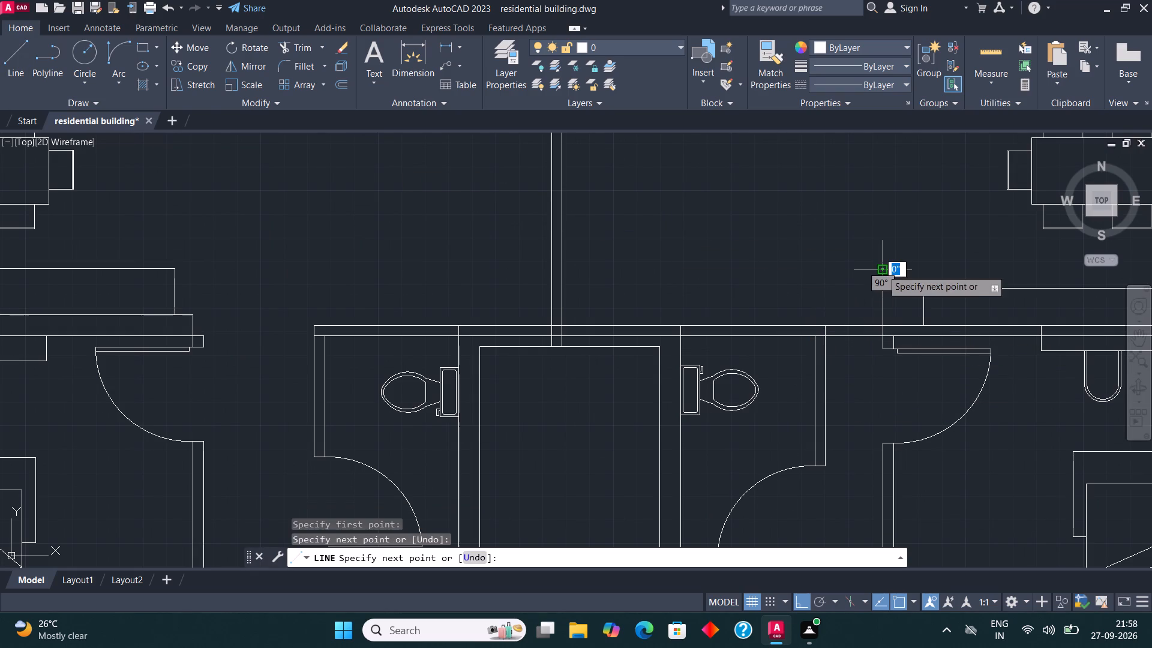
{"action": "key", "text": "Escape"}
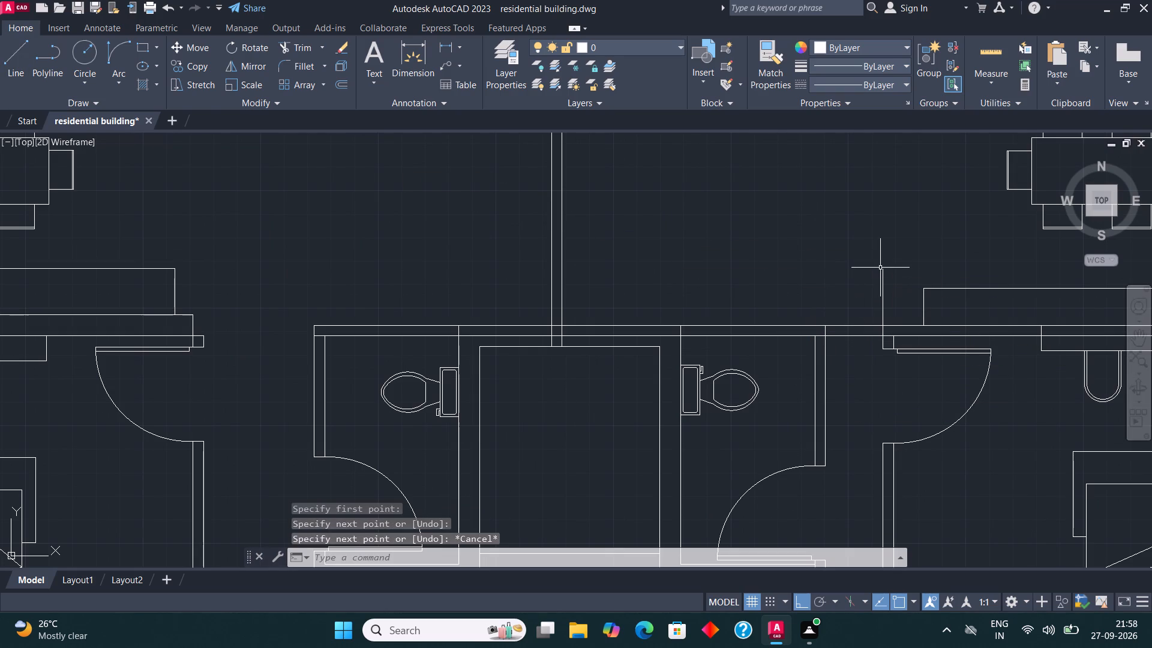
Trim the line's excess above the corridor wall and the wall lines across the passage beside the right toilet.
{"action": "left_click", "coordinate": [304, 44]}
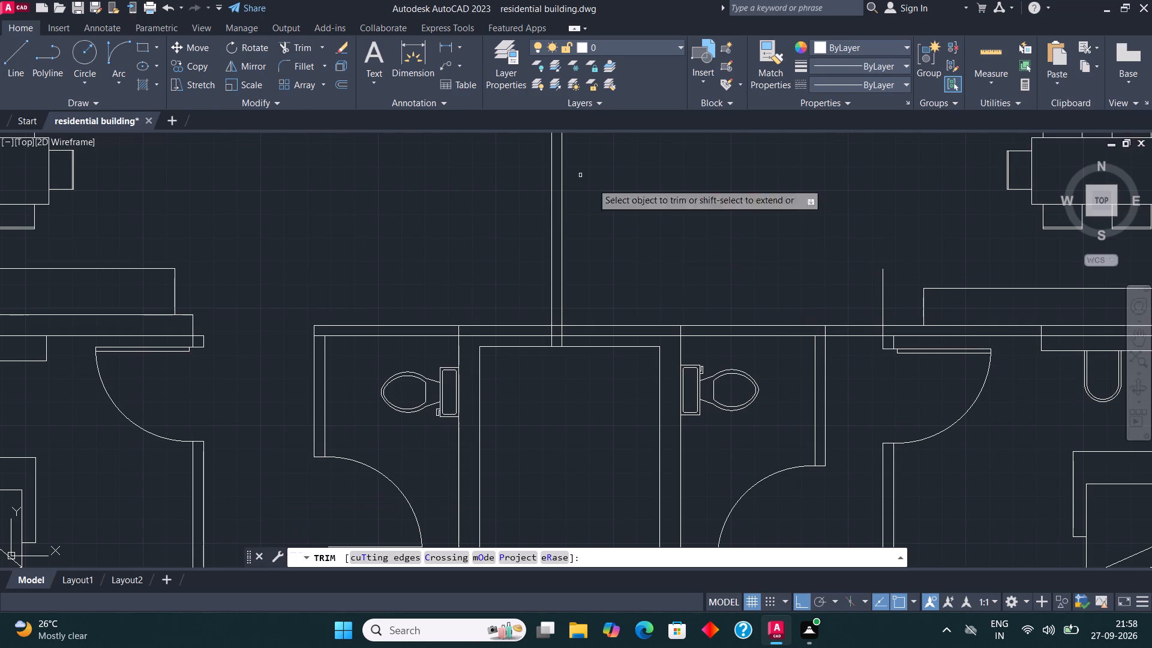
{"action": "left_click", "coordinate": [893, 292]}
{"action": "left_click", "coordinate": [833, 288]}
{"action": "left_click", "coordinate": [844, 367]}
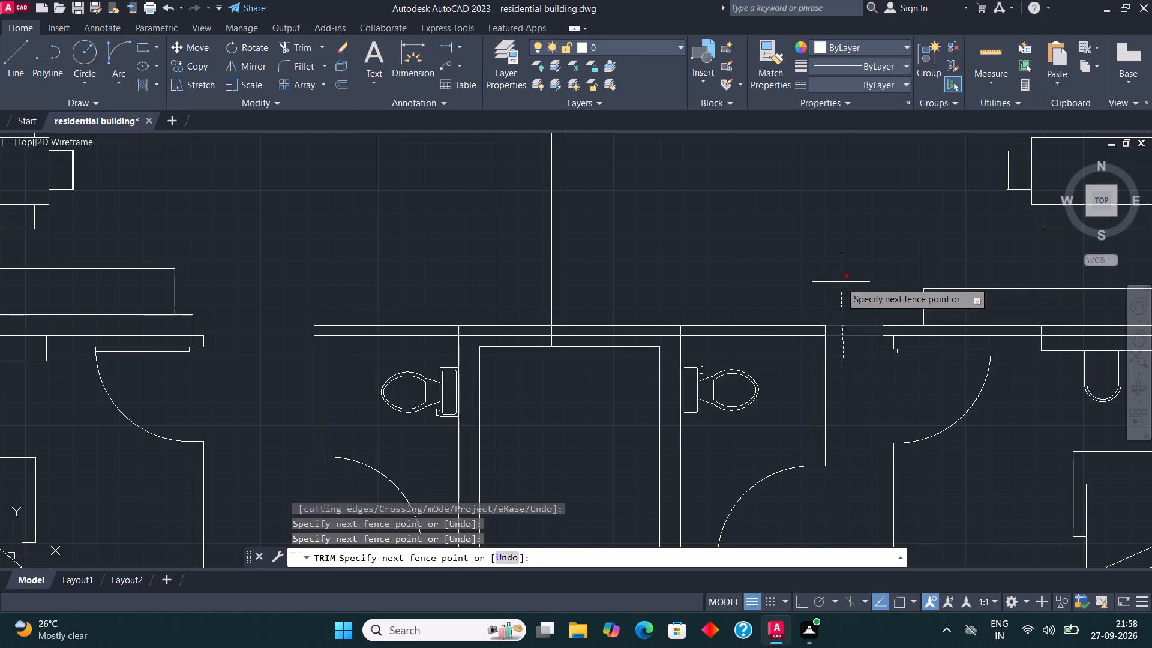
{"action": "left_click", "coordinate": [841, 282]}
{"action": "key", "text": "Escape"}
In the central lobby, draw a vertical line 3' inward from the left wall, spanning between the lobby walls, and trim its overrun.
{"action": "scroll", "coordinate": [742, 276], "scroll_direction": "down", "scroll_amount": 3}
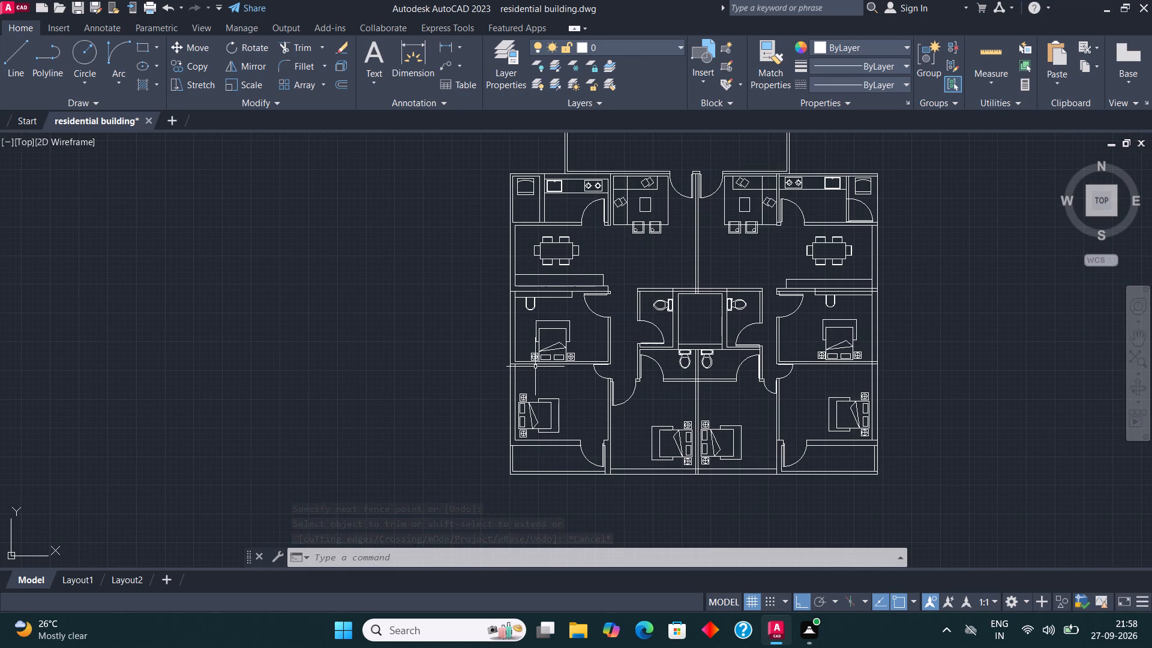
{"action": "scroll", "coordinate": [601, 416], "scroll_direction": "down", "scroll_amount": 2}
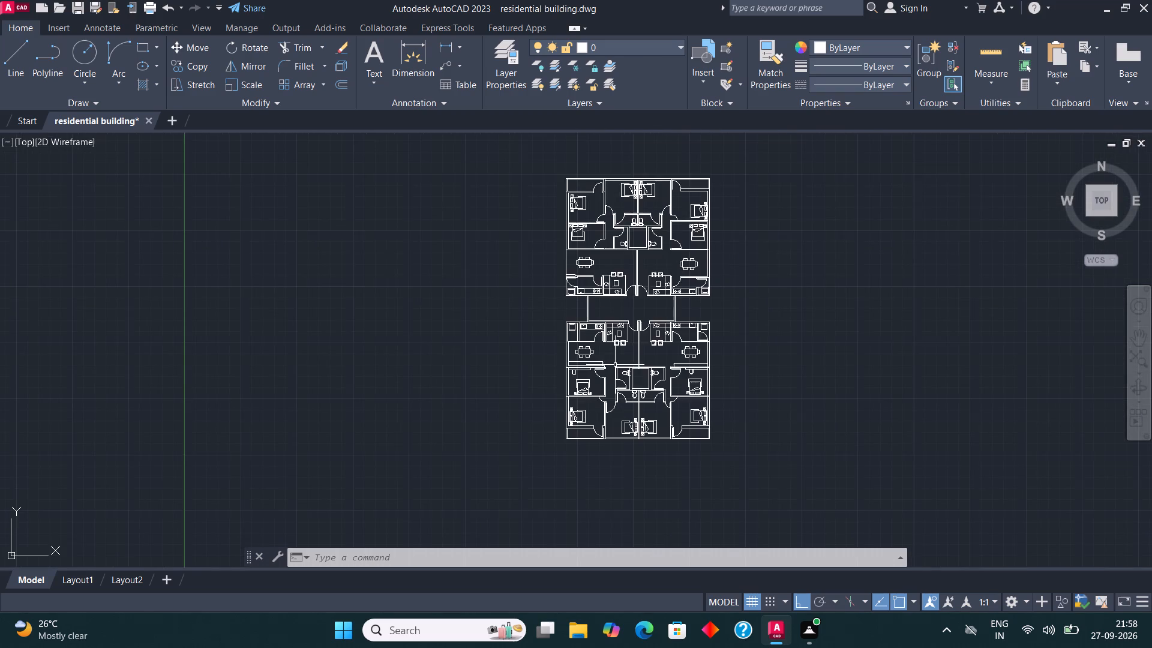
{"action": "scroll", "coordinate": [605, 277], "scroll_direction": "up", "scroll_amount": 3}
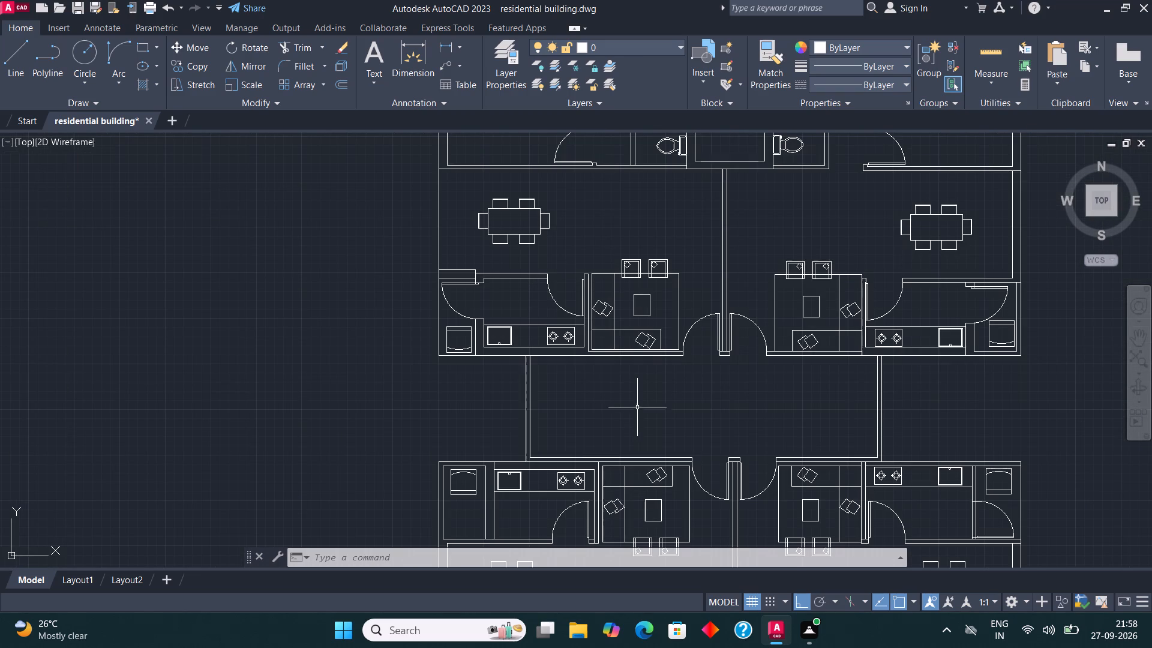
{"action": "scroll", "coordinate": [635, 407], "scroll_direction": "up", "scroll_amount": 1}
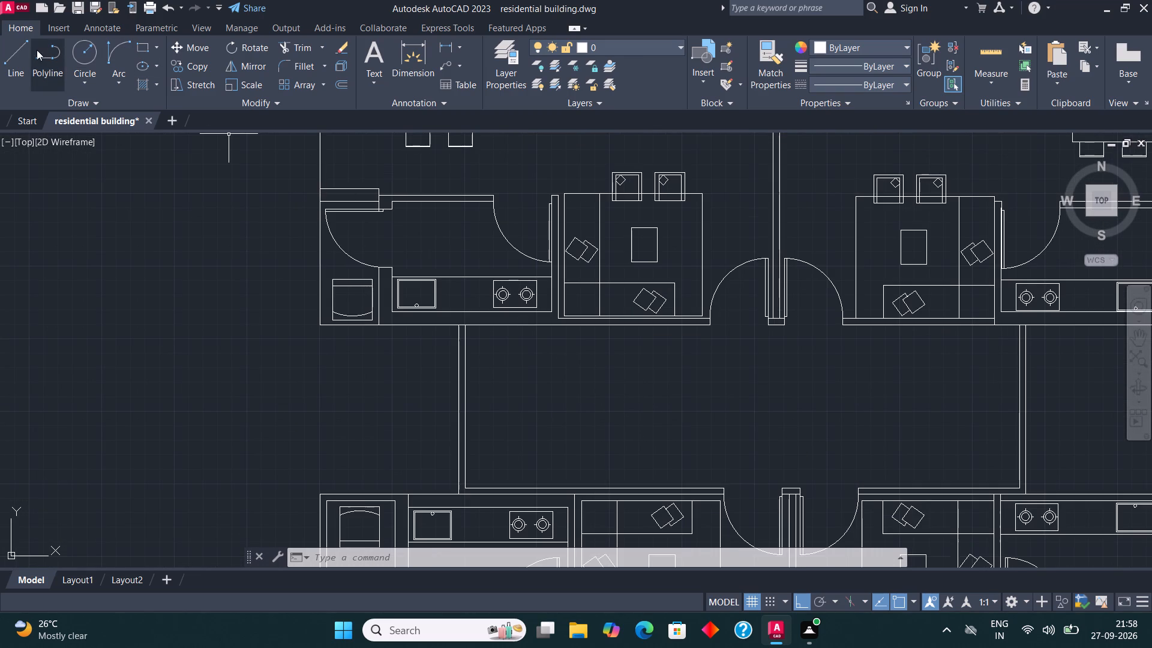
{"action": "left_click", "coordinate": [8, 49]}
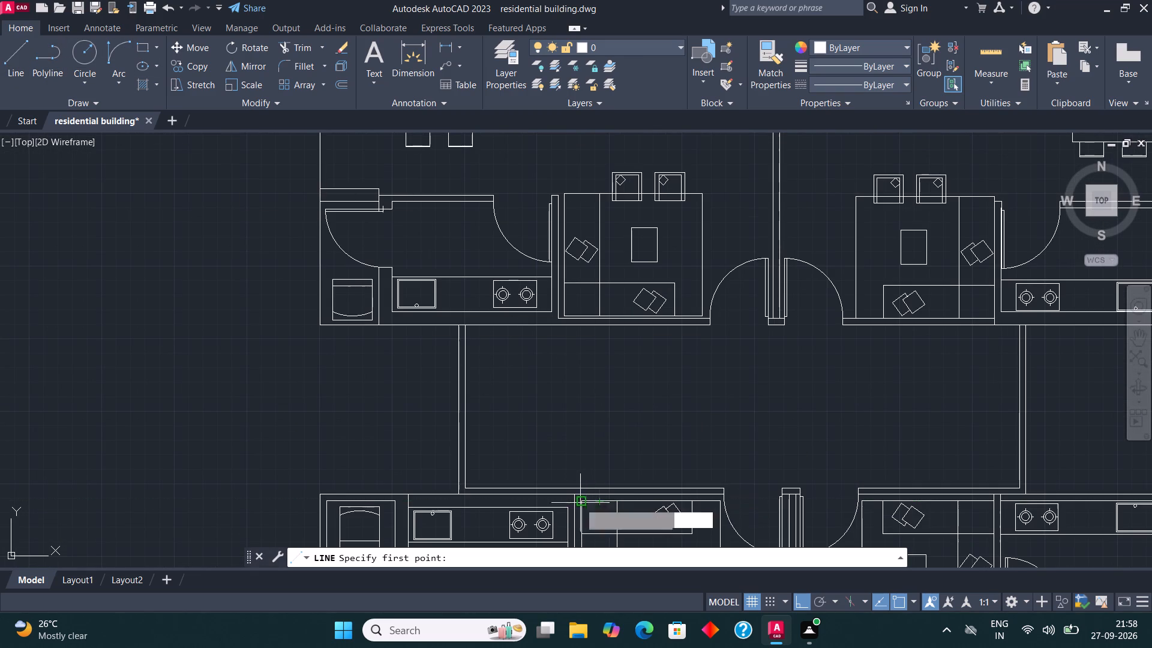
{"action": "left_click", "coordinate": [463, 485]}
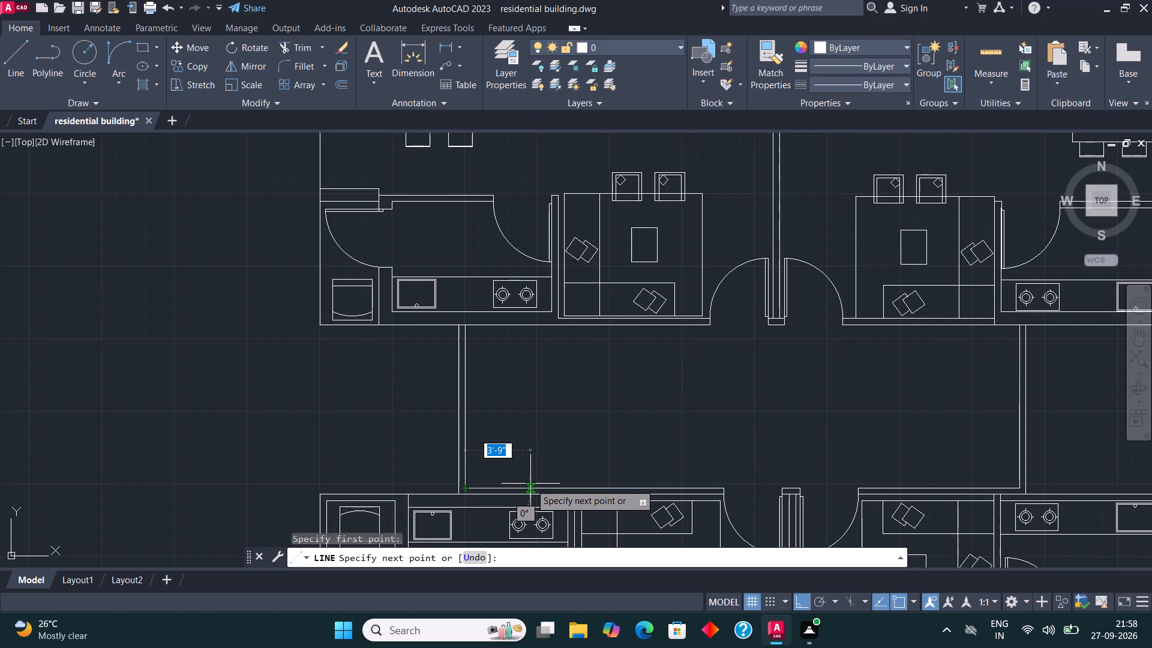
{"action": "type", "text": "3'"}
{"action": "key", "text": "Return"}
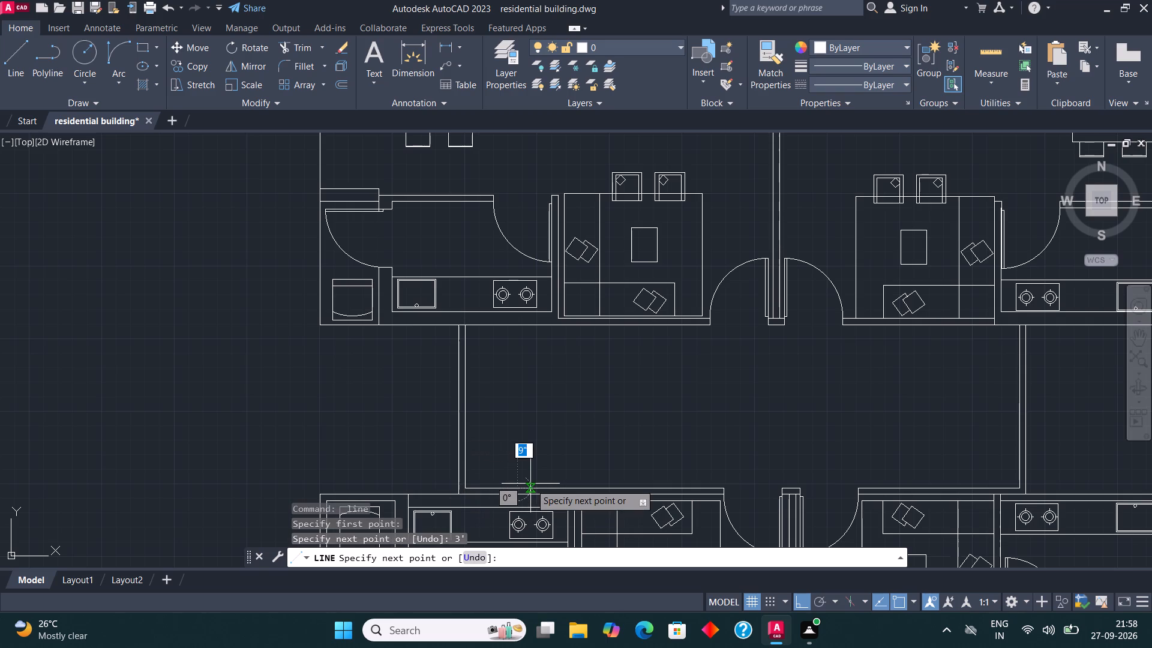
{"action": "scroll", "coordinate": [506, 305], "scroll_direction": "up", "scroll_amount": 3}
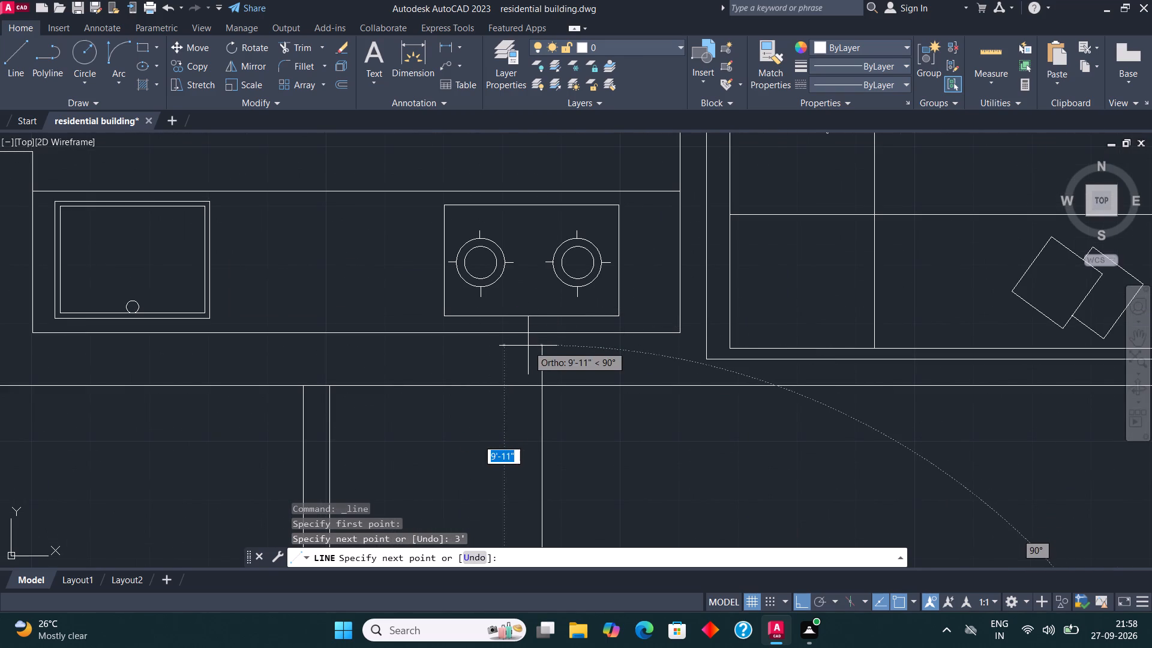
{"action": "left_click", "coordinate": [528, 346]}
{"action": "left_click", "coordinate": [286, 48]}
{"action": "left_click", "coordinate": [515, 360]}
{"action": "left_click", "coordinate": [596, 363]}
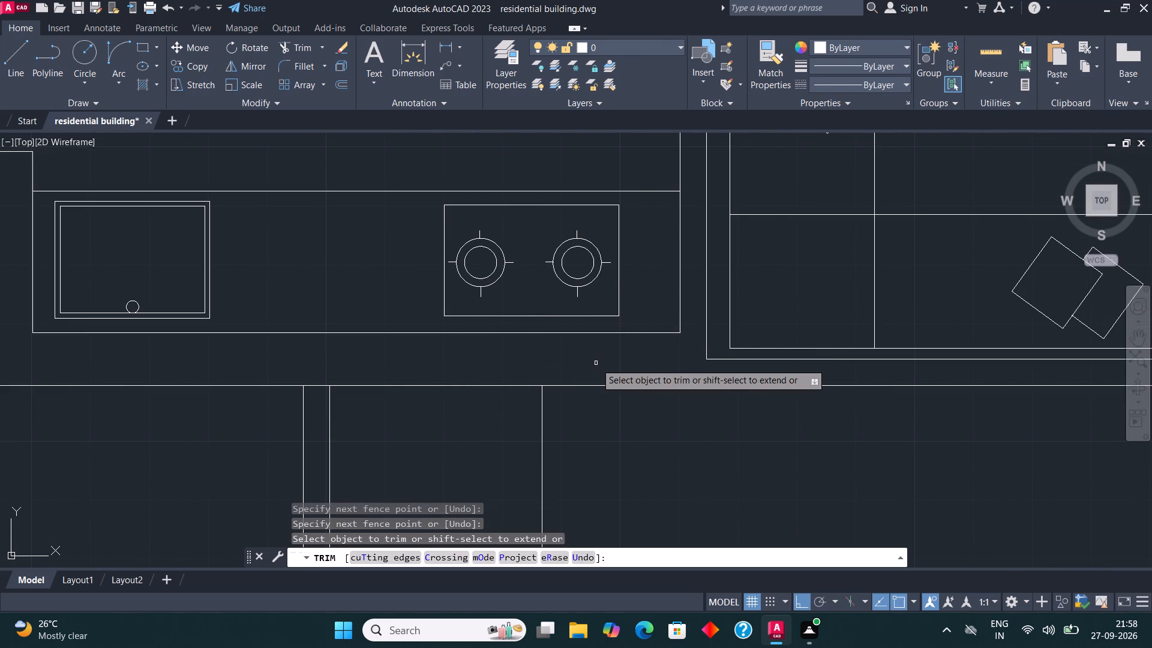
{"action": "key", "text": "Escape"}
Draw a horizontal line from the new line's midpoint across the lobby, and a vertical closing line at its end spanning both lobby walls.
{"action": "scroll", "coordinate": [574, 260], "scroll_direction": "down", "scroll_amount": 4}
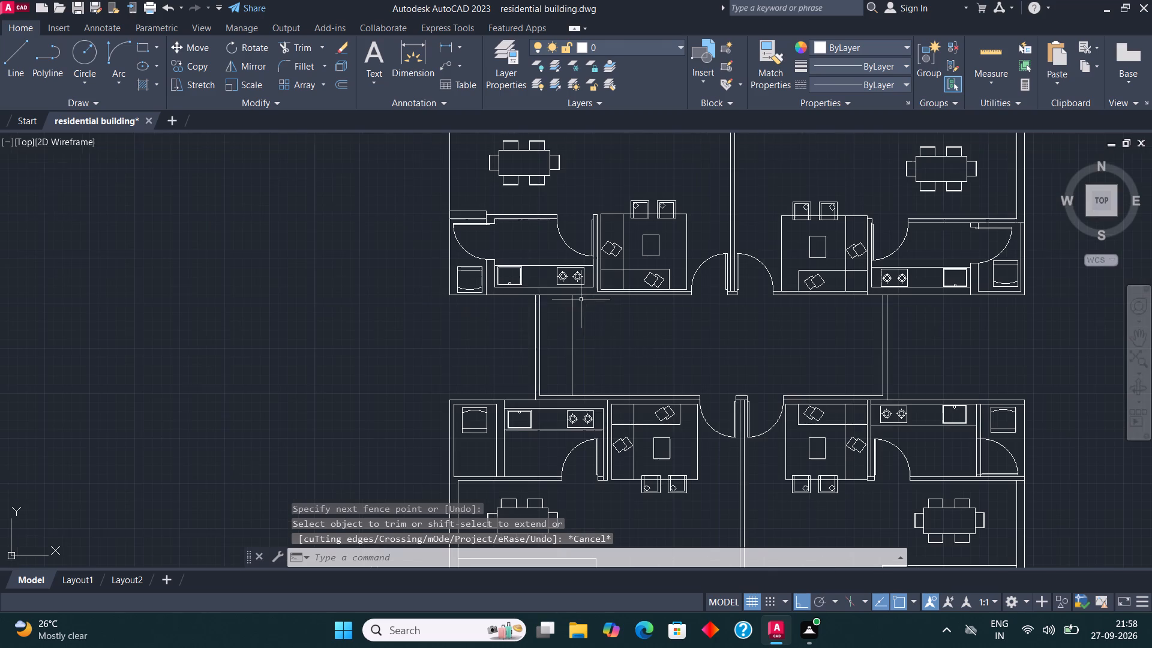
{"action": "left_click", "coordinate": [22, 49]}
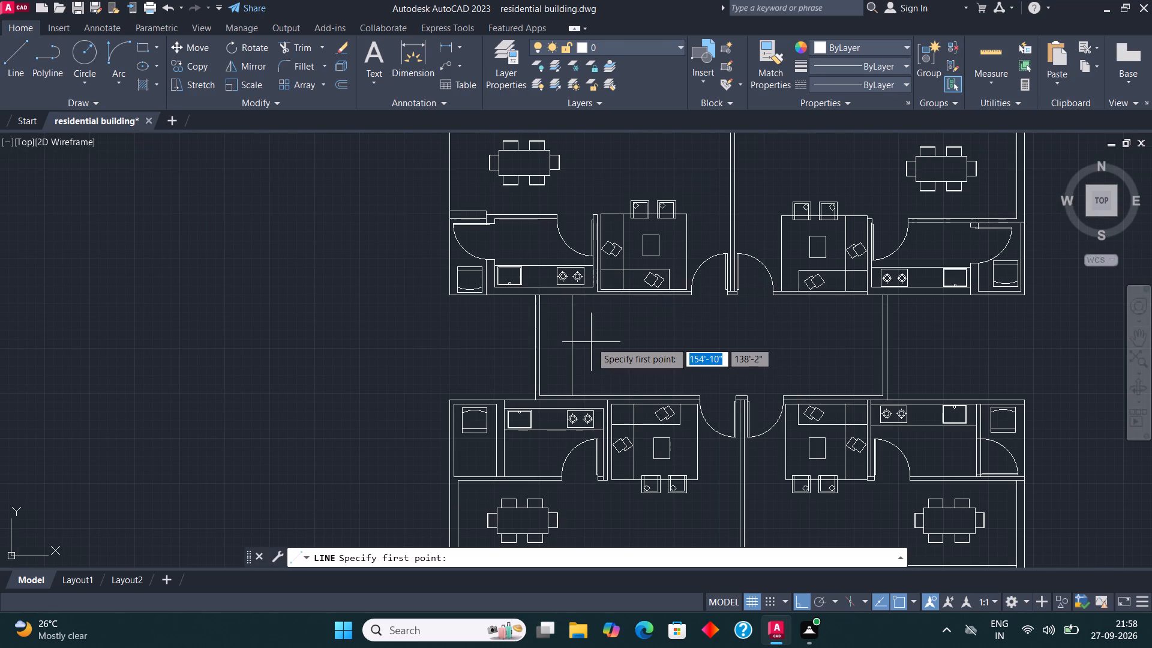
{"action": "scroll", "coordinate": [591, 342], "scroll_direction": "up", "scroll_amount": 2}
{"action": "left_click", "coordinate": [543, 349]}
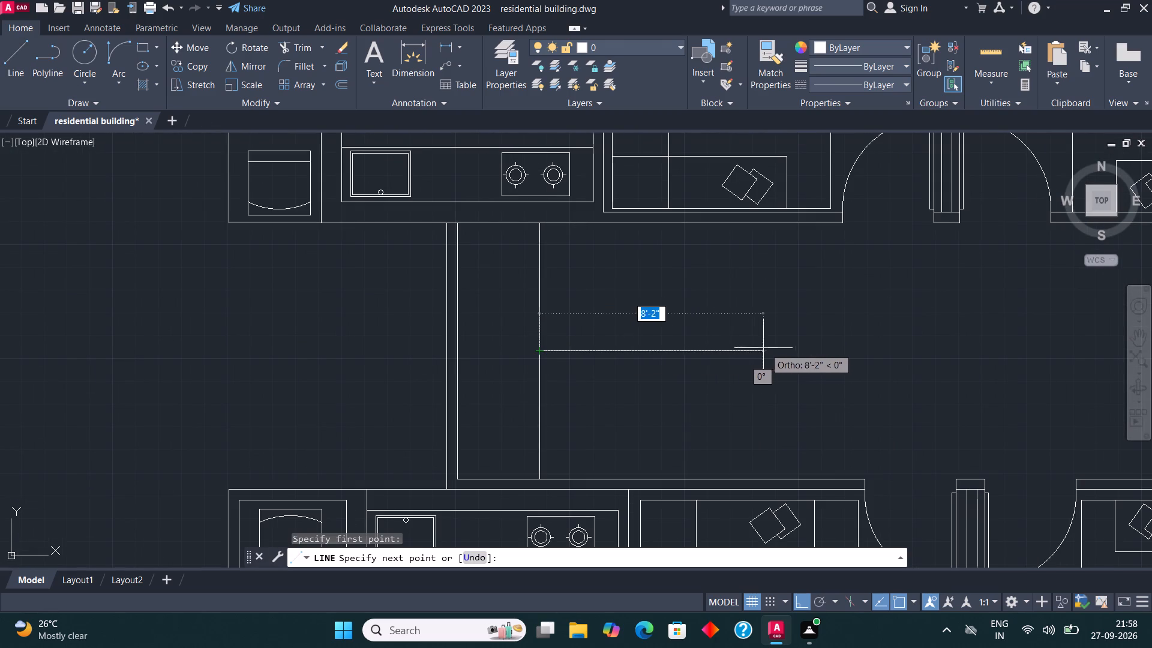
{"action": "left_click", "coordinate": [794, 349]}
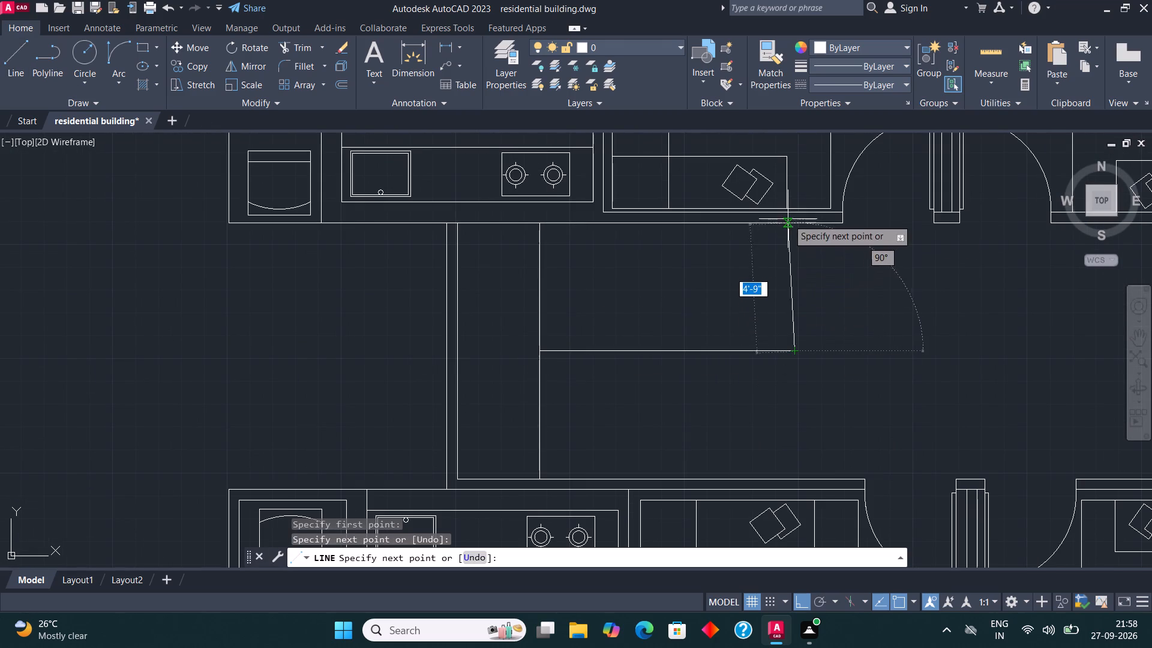
{"action": "left_click", "coordinate": [788, 217]}
{"action": "key", "text": "ctrl+z"}
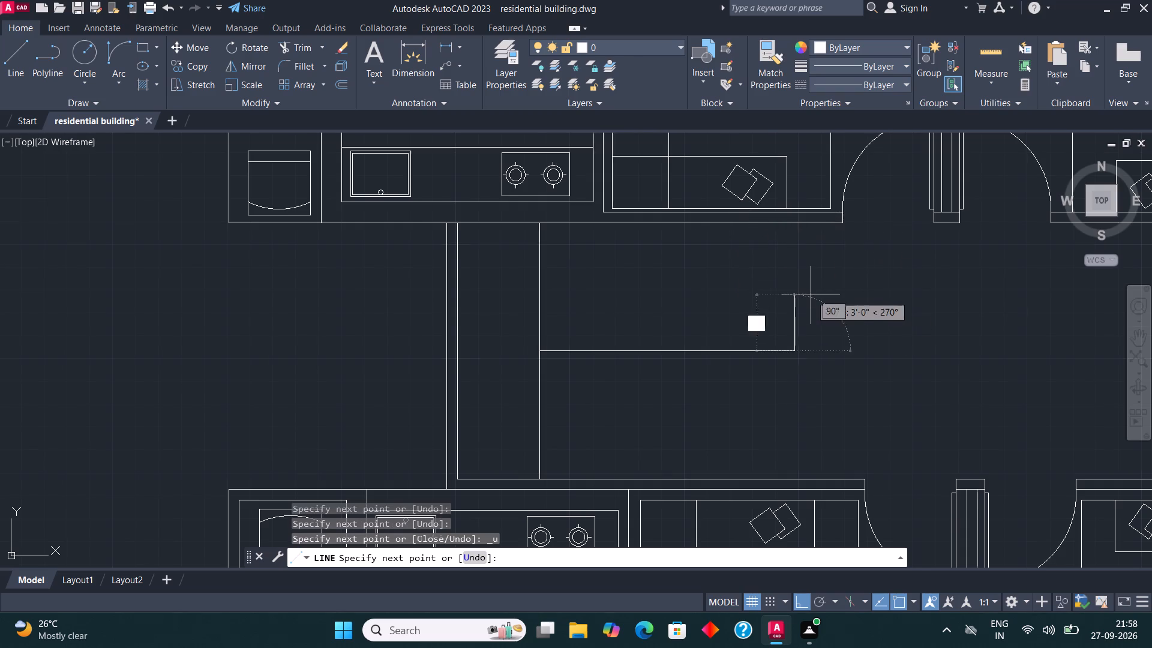
{"action": "scroll", "coordinate": [815, 248], "scroll_direction": "up", "scroll_amount": 3}
{"action": "scroll", "coordinate": [721, 148], "scroll_direction": "down", "scroll_amount": 2}
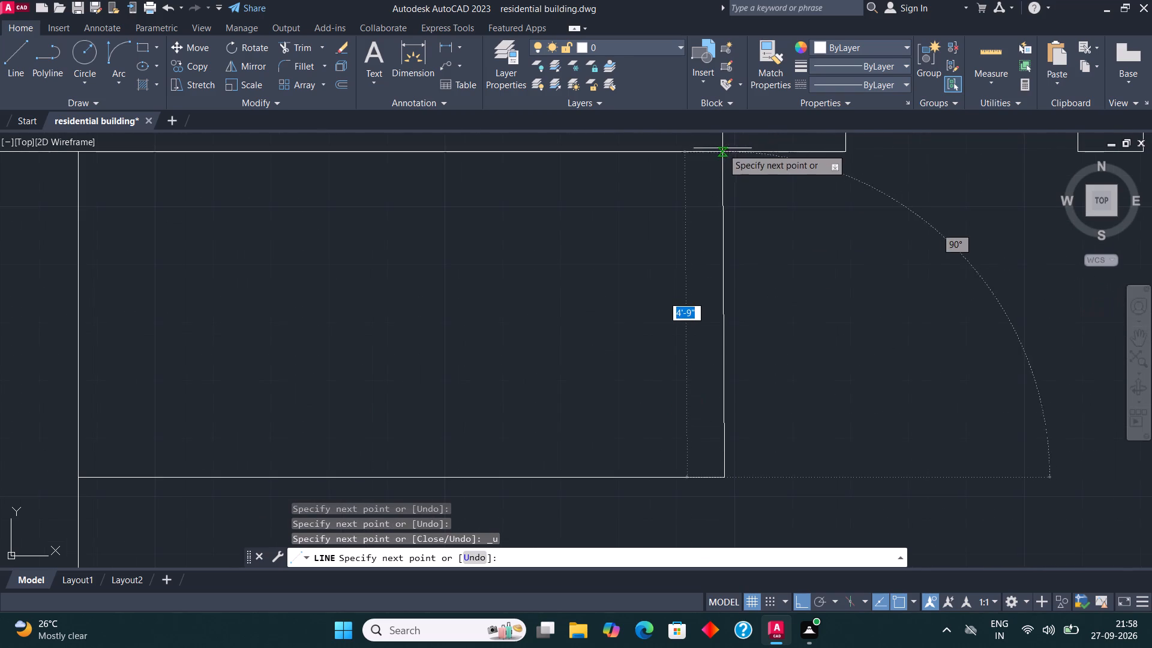
{"action": "left_click", "coordinate": [731, 142]}
{"action": "scroll", "coordinate": [720, 329], "scroll_direction": "down", "scroll_amount": 2}
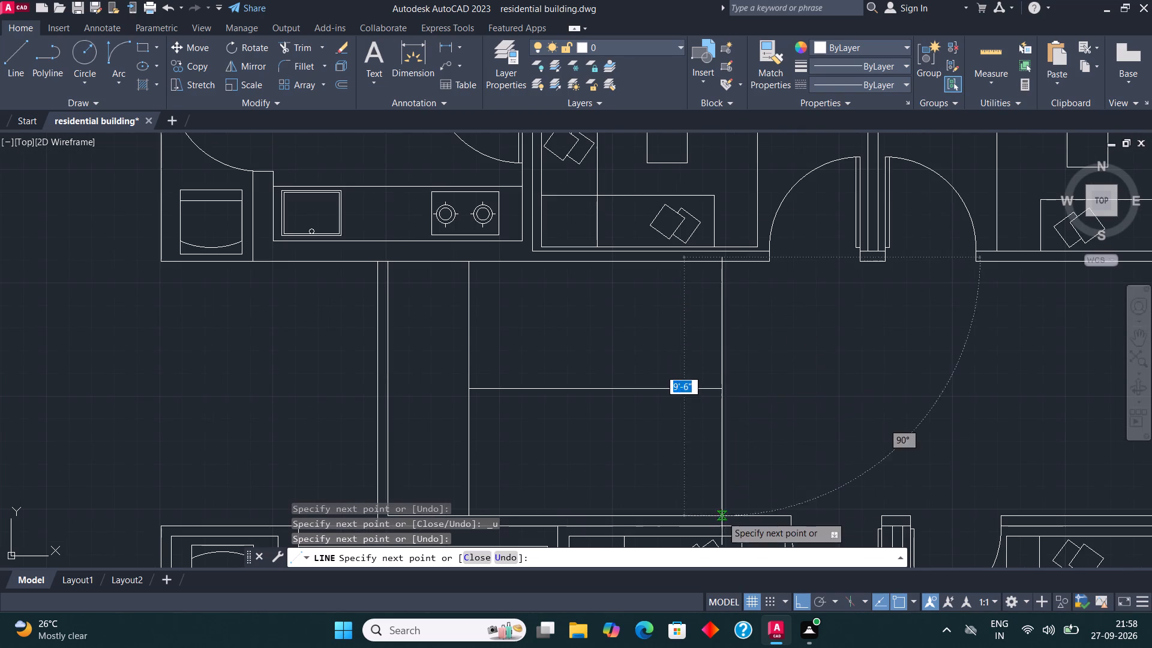
{"action": "scroll", "coordinate": [722, 517], "scroll_direction": "up", "scroll_amount": 3}
{"action": "left_click", "coordinate": [710, 528]}
{"action": "key", "text": "Escape"}
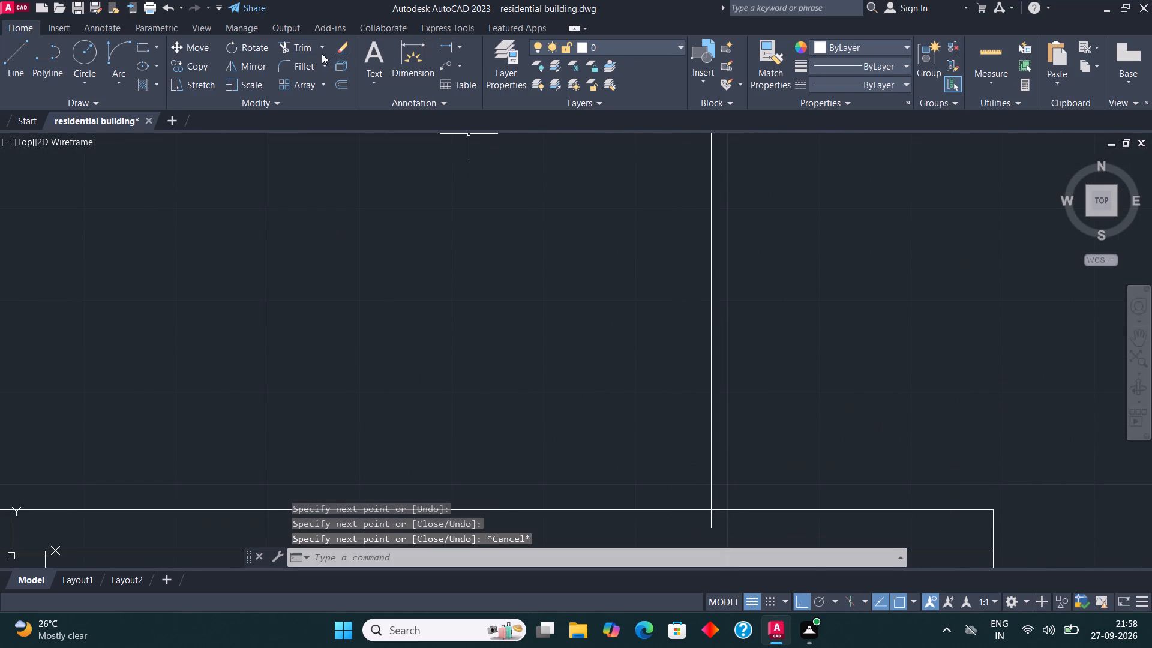
Trim both ends of the vertical closing line back to the upper and lower lobby walls.
{"action": "left_click", "coordinate": [307, 50]}
{"action": "left_click", "coordinate": [712, 520]}
{"action": "scroll", "coordinate": [716, 527], "scroll_direction": "down", "scroll_amount": 2}
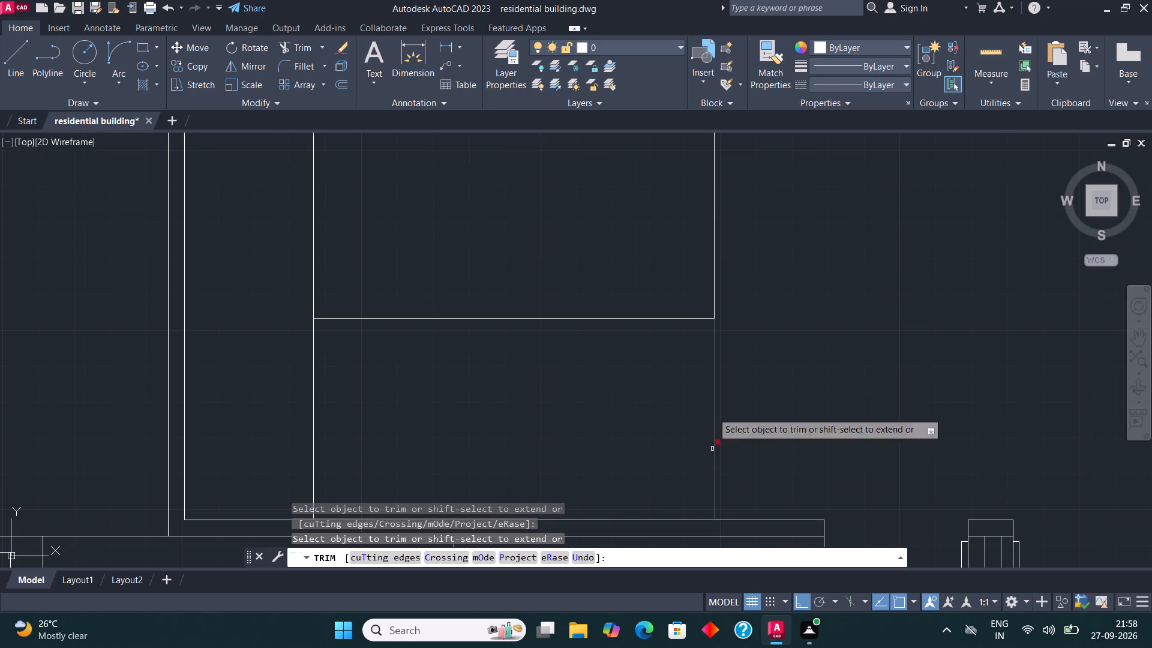
{"action": "scroll", "coordinate": [698, 364], "scroll_direction": "down", "scroll_amount": 1}
{"action": "left_click", "coordinate": [709, 205]}
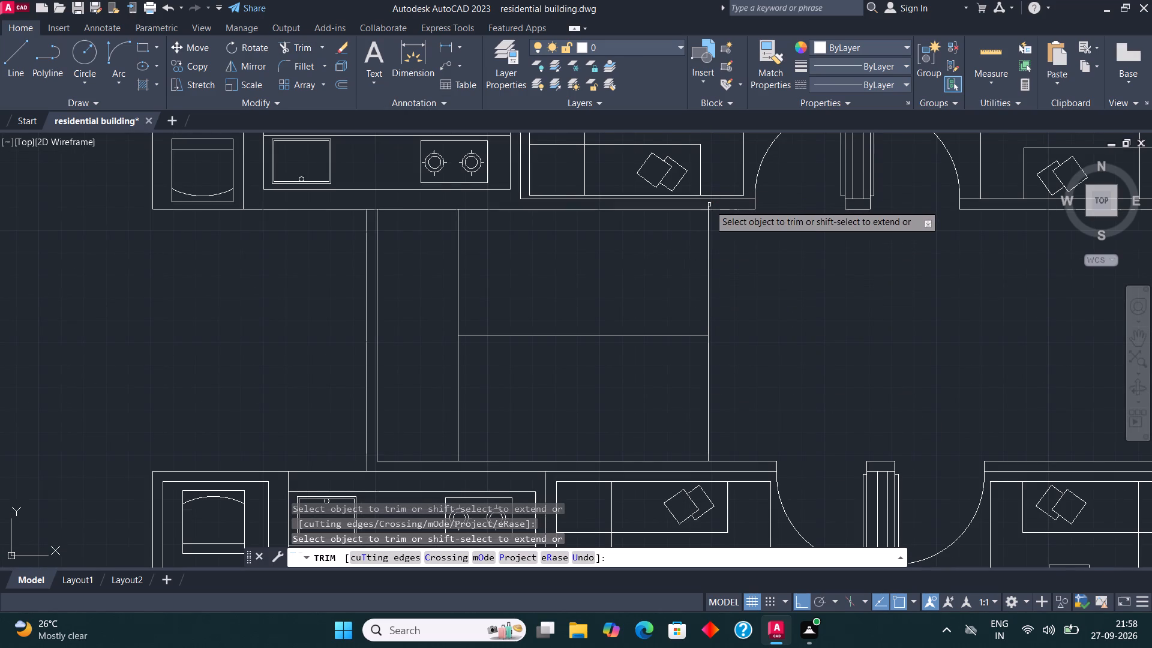
{"action": "key", "text": "Escape"}
Copy the horizontal centre line between the two vertical lobby lines 1" to each side.
{"action": "left_click", "coordinate": [585, 335]}
{"action": "scroll", "coordinate": [585, 335], "scroll_direction": "up", "scroll_amount": 2}
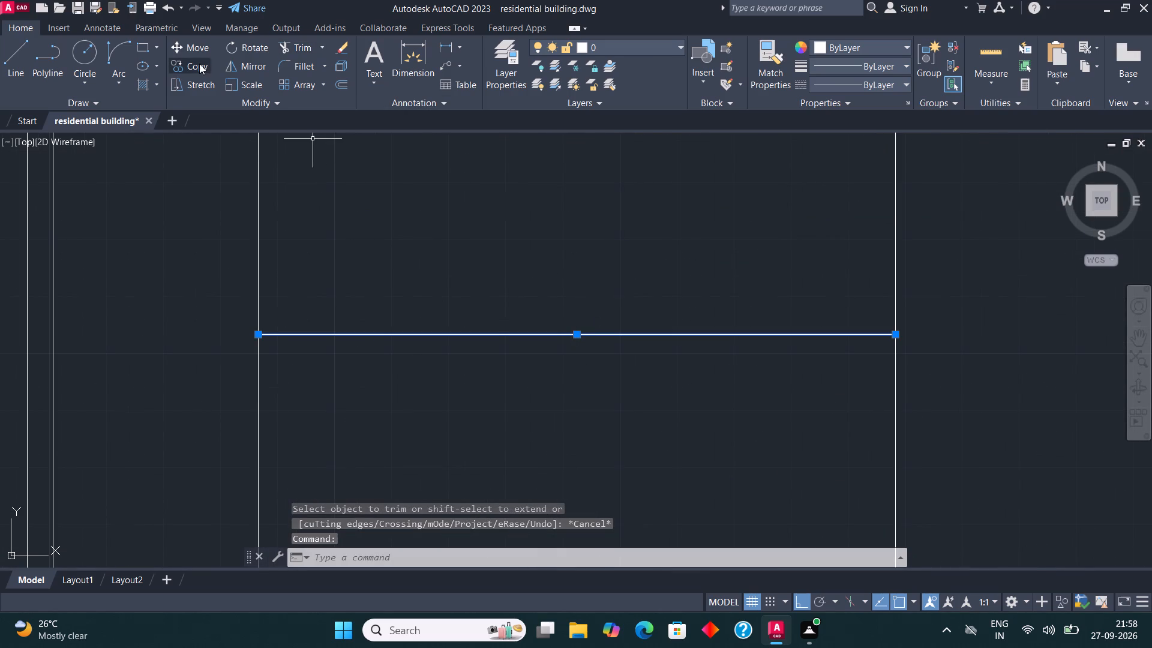
{"action": "left_click", "coordinate": [199, 64]}
{"action": "left_click", "coordinate": [598, 337]}
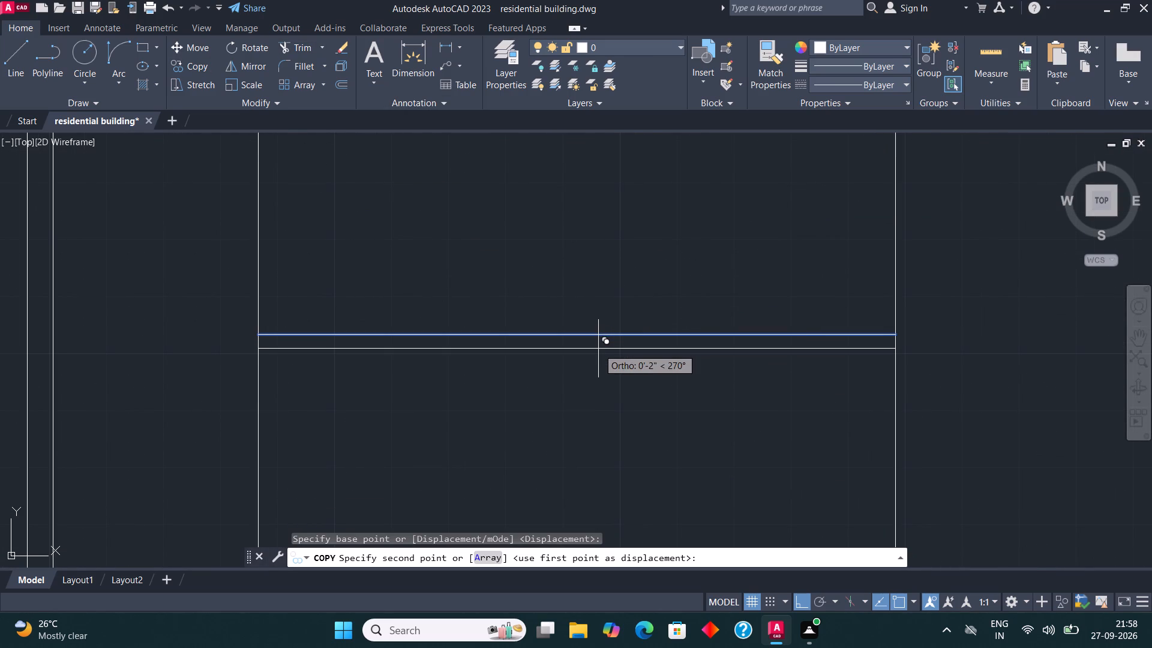
{"action": "type", "text": "1\""}
{"action": "key", "text": "Return"}
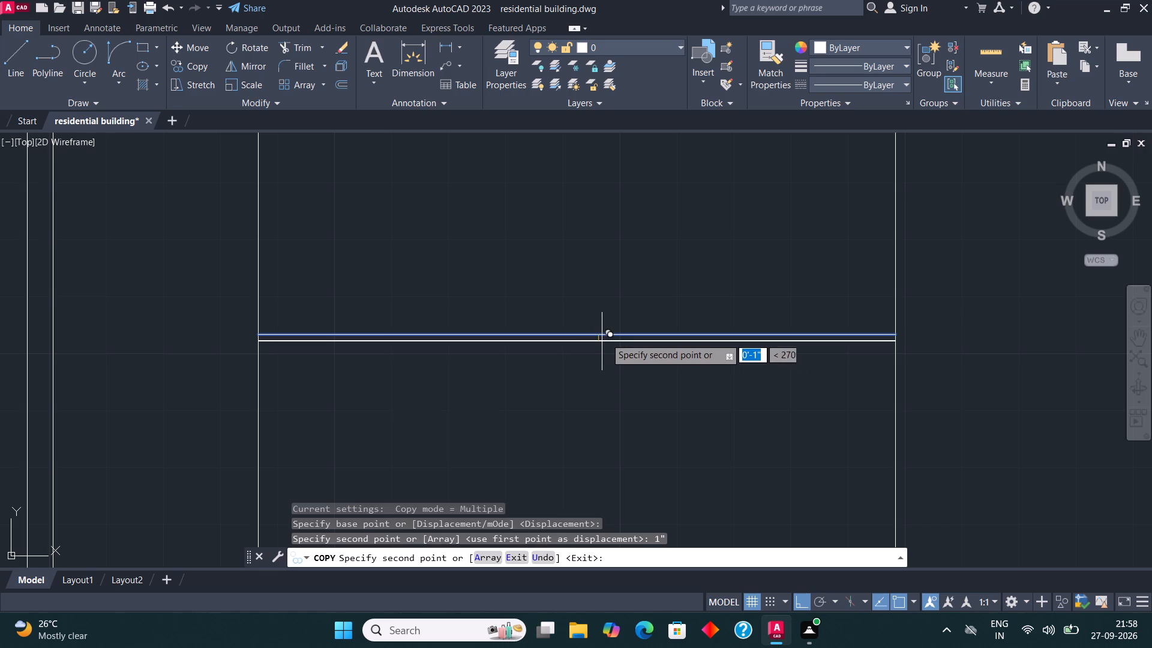
{"action": "left_click", "coordinate": [605, 335]}
{"action": "type", "text": "1\""}
{"action": "key", "text": "Return"}
{"action": "key", "text": "Escape"}
Erase the original centre line and its stray duplicate, keeping only the two outer copies.
{"action": "left_click", "coordinate": [583, 334]}
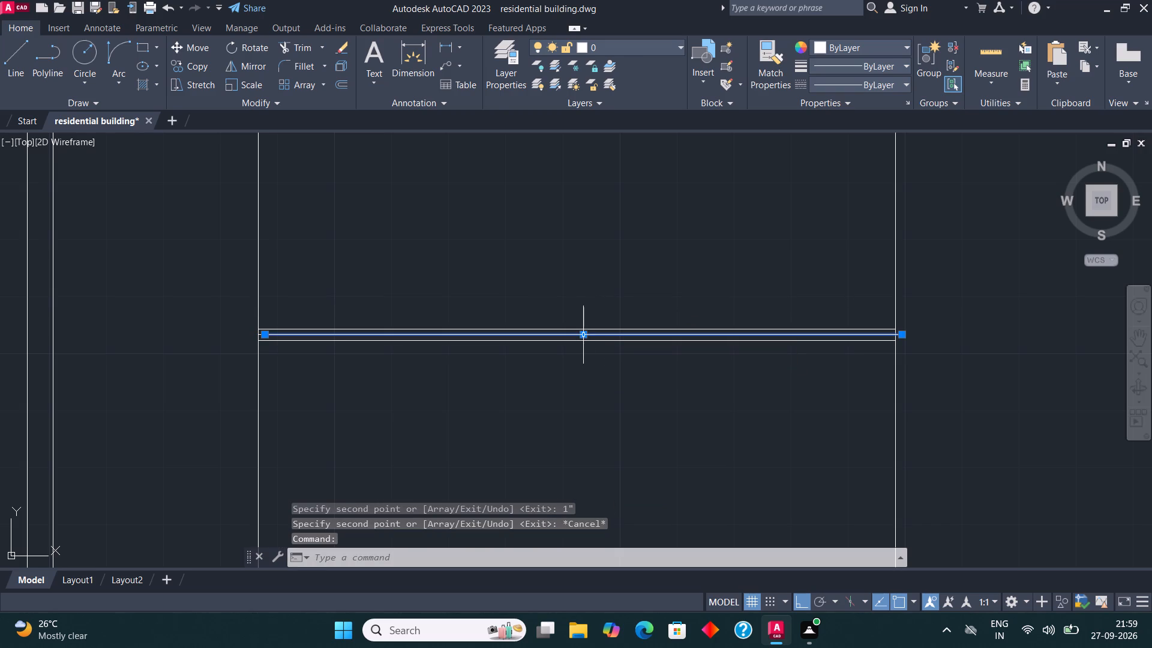
{"action": "key", "text": "Delete"}
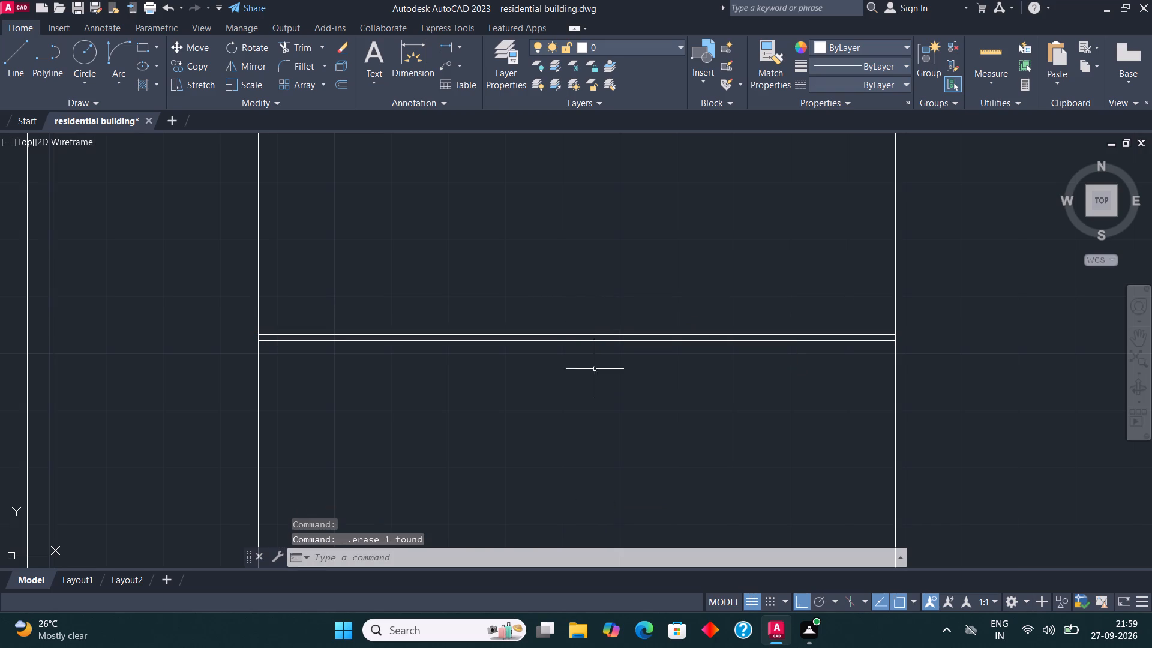
{"action": "key", "text": "Delete"}
{"action": "left_click", "coordinate": [584, 335]}
{"action": "key", "text": "Delete"}
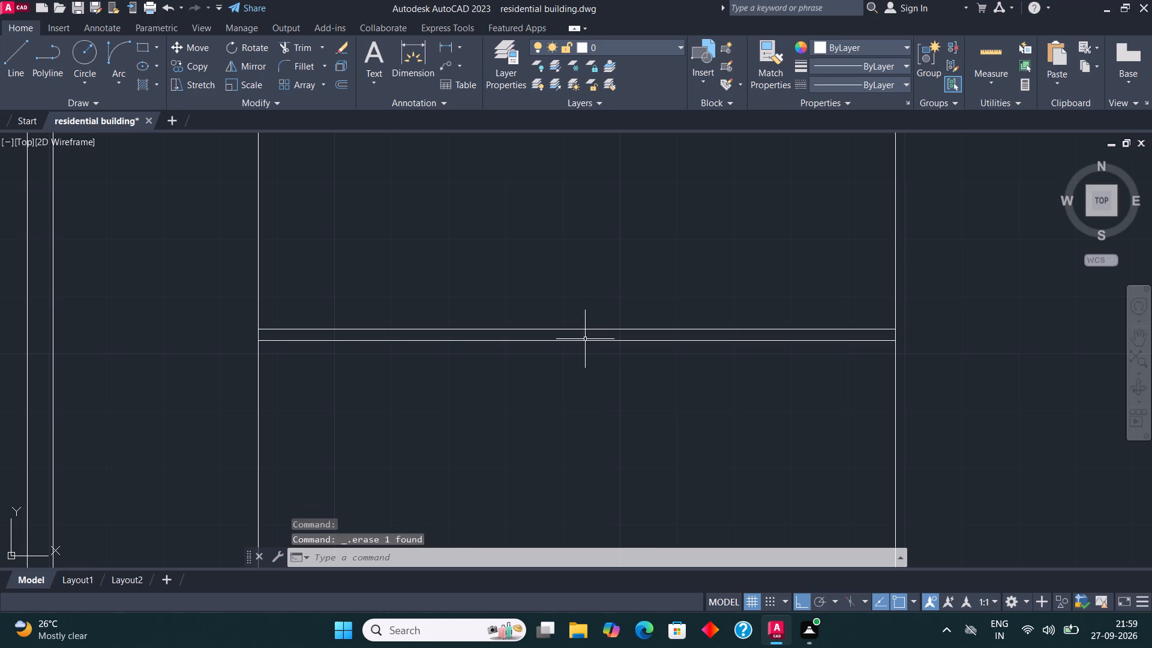
Offset the vertical line at the start of the staircase 10" repeatedly toward the closing line, making the first five tread lines.
{"action": "left_click", "coordinate": [257, 218]}
{"action": "left_click", "coordinate": [335, 86]}
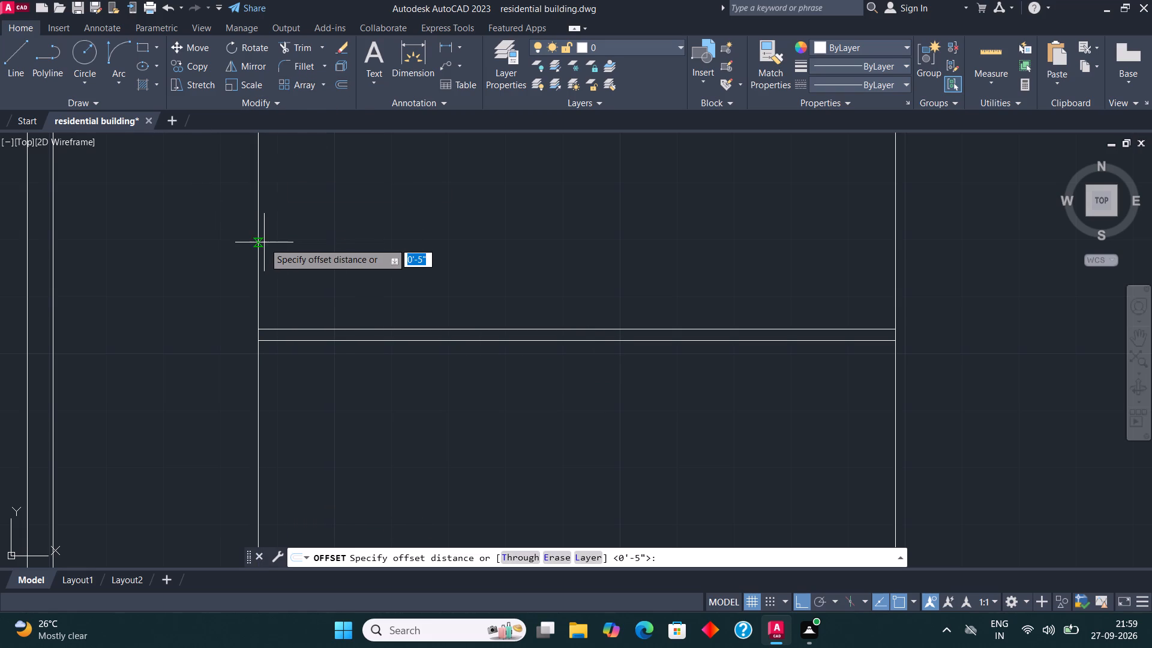
{"action": "left_click", "coordinate": [259, 241]}
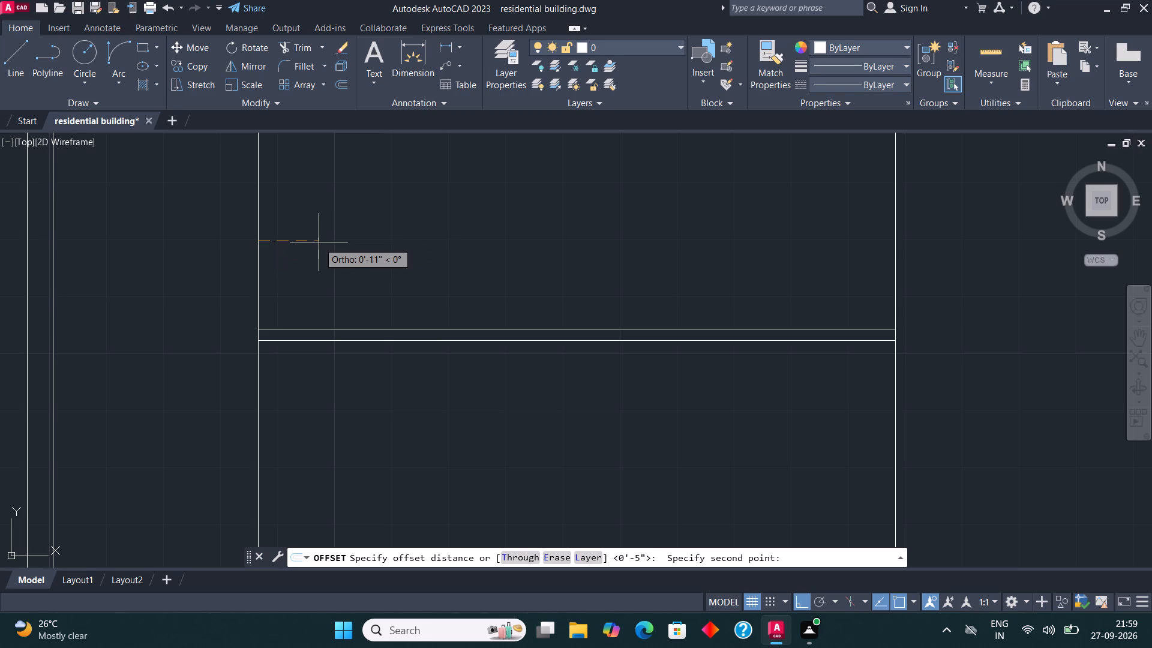
{"action": "type", "text": "10\""}
{"action": "key", "text": "Return"}
{"action": "left_click", "coordinate": [319, 244]}
{"action": "scroll", "coordinate": [350, 262], "scroll_direction": "down", "scroll_amount": 2}
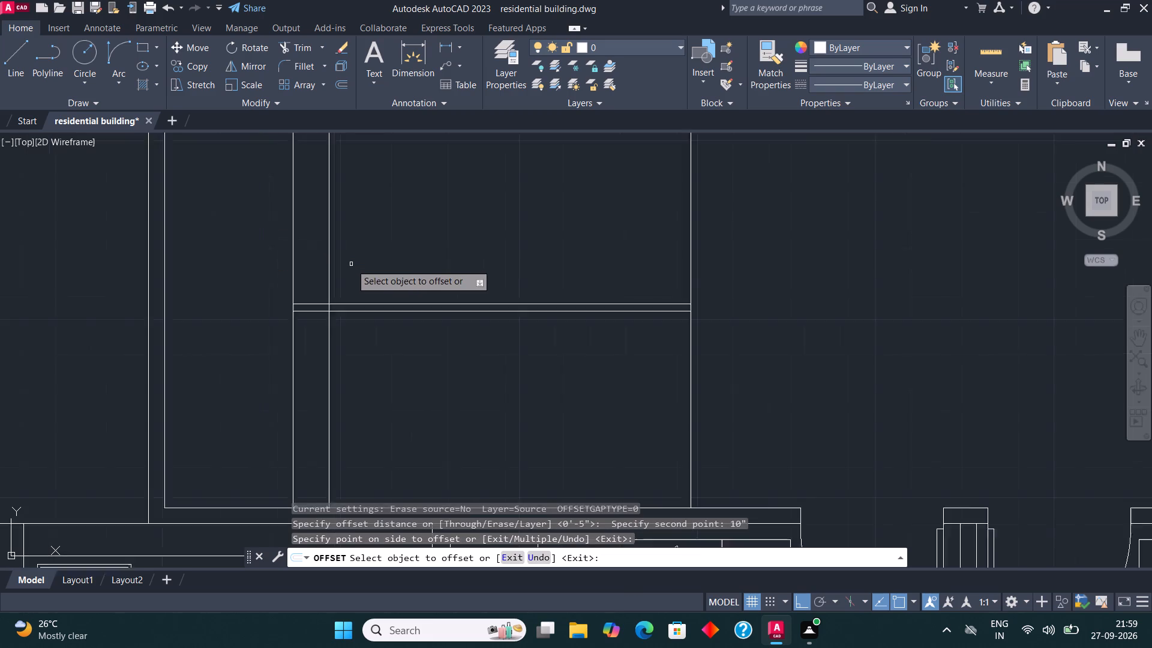
{"action": "scroll", "coordinate": [352, 266], "scroll_direction": "down", "scroll_amount": 1}
{"action": "left_click", "coordinate": [343, 253]}
{"action": "left_click", "coordinate": [365, 251]}
{"action": "left_click", "coordinate": [357, 241]}
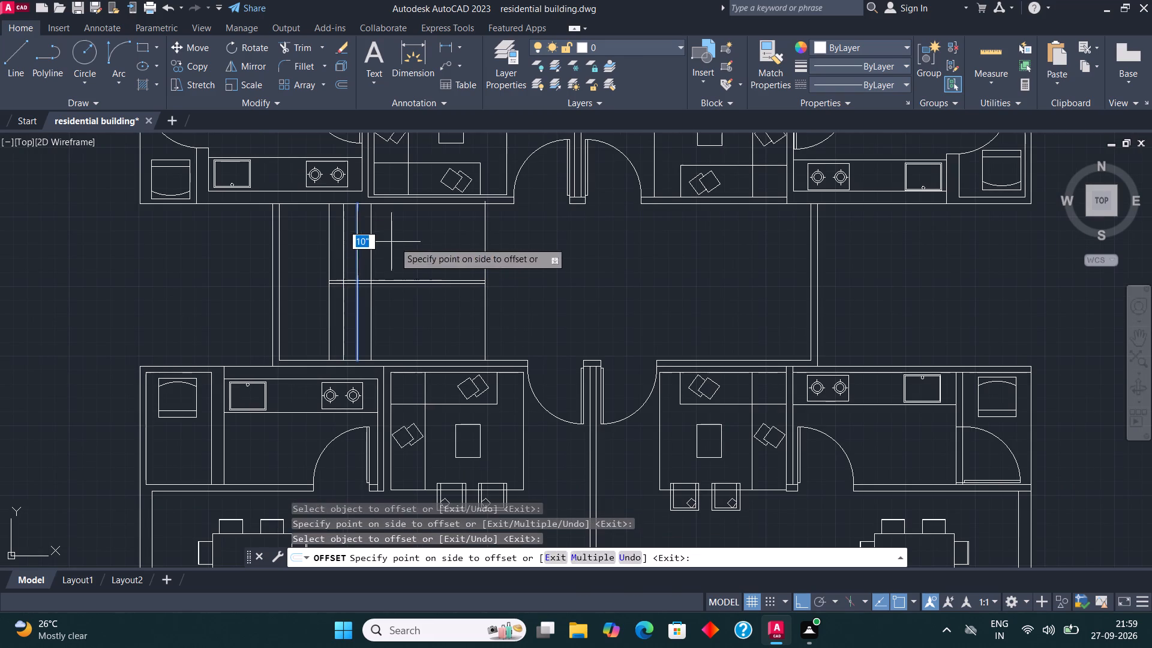
{"action": "left_click", "coordinate": [394, 242]}
{"action": "left_click", "coordinate": [369, 239]}
{"action": "left_click", "coordinate": [403, 241]}
{"action": "left_click", "coordinate": [386, 239]}
{"action": "left_click", "coordinate": [403, 239]}
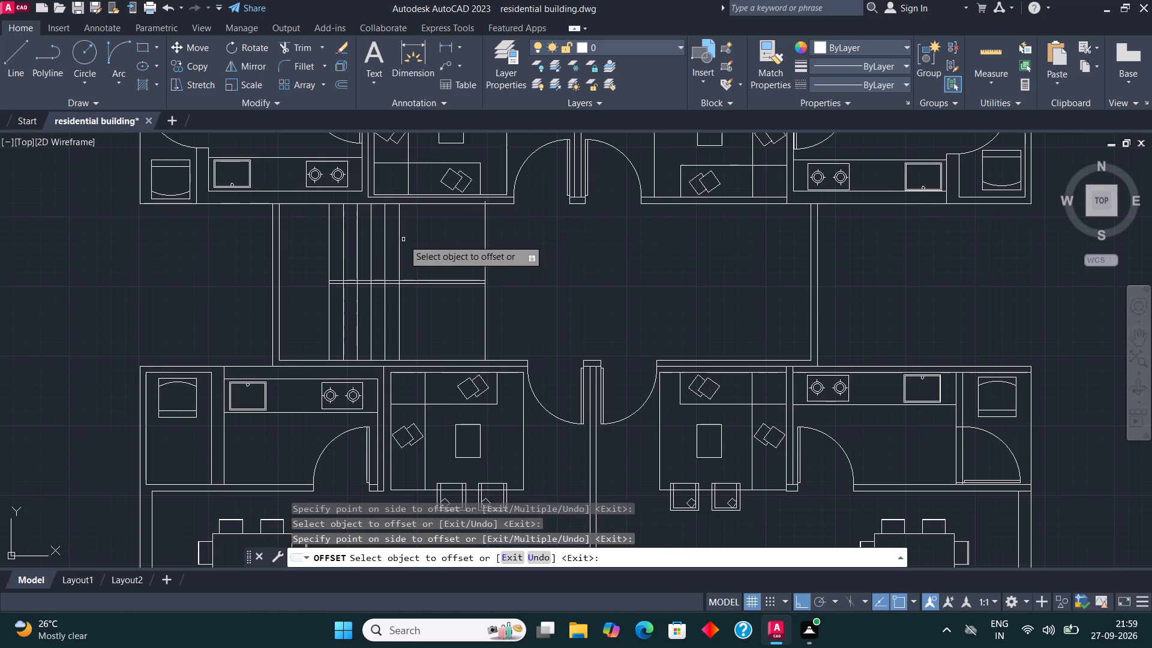
Continue offsetting each newest tread line 10" until the treads reach the vertical closing line of the staircase.
{"action": "left_click", "coordinate": [400, 239]}
{"action": "left_click", "coordinate": [415, 241]}
{"action": "left_click", "coordinate": [415, 241]}
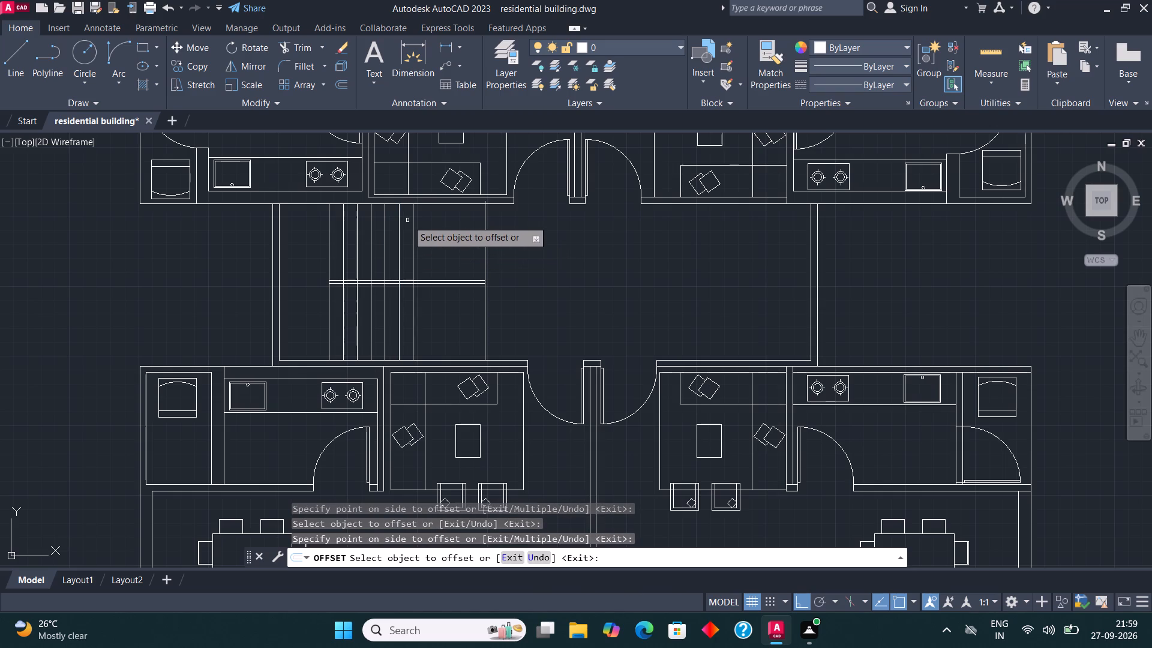
{"action": "left_click", "coordinate": [413, 224]}
{"action": "left_click", "coordinate": [445, 236]}
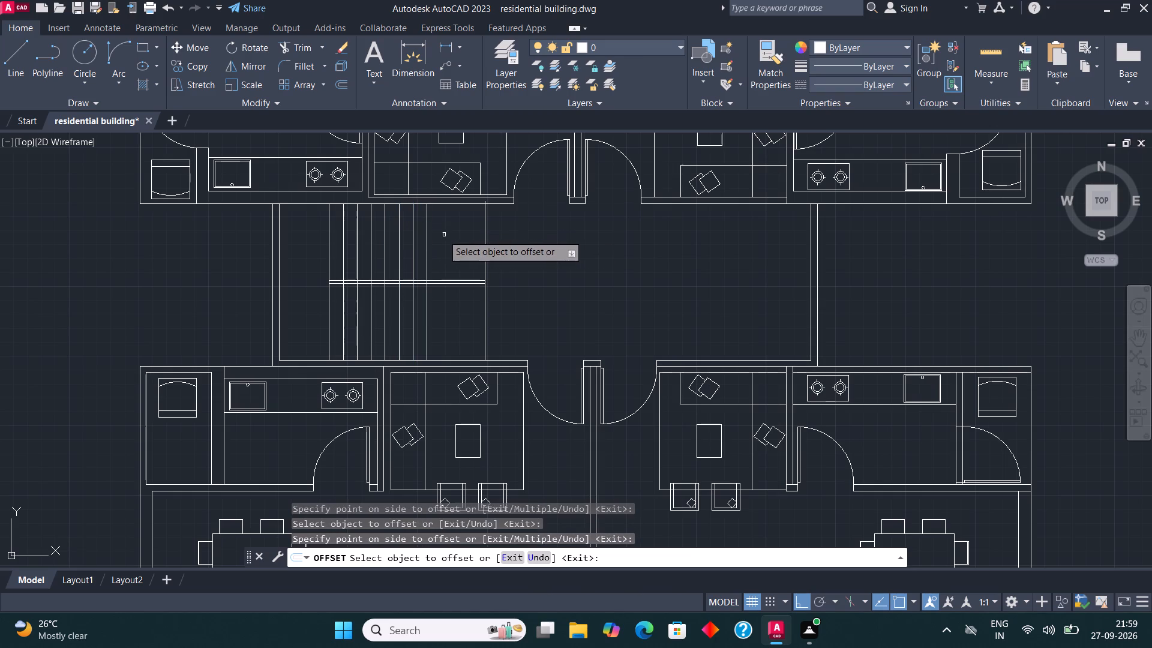
{"action": "left_click", "coordinate": [428, 253]}
{"action": "left_click", "coordinate": [449, 259]}
{"action": "left_click", "coordinate": [442, 258]}
{"action": "left_click", "coordinate": [457, 260]}
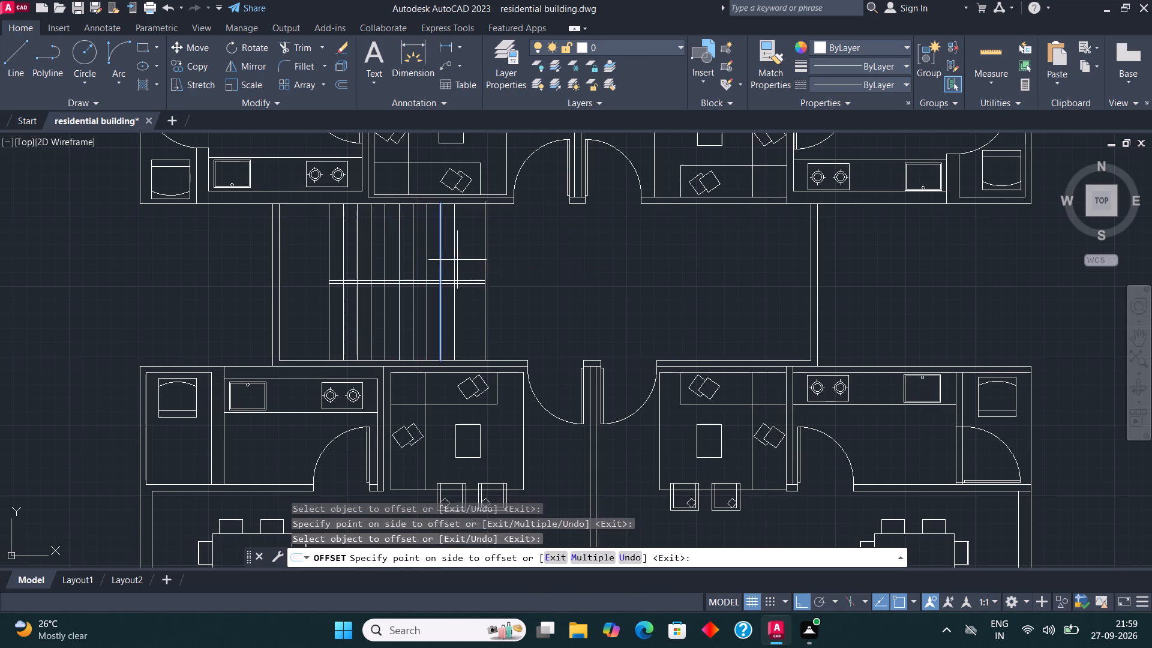
{"action": "left_click", "coordinate": [456, 257]}
{"action": "left_click", "coordinate": [469, 257]}
{"action": "left_click", "coordinate": [469, 257]}
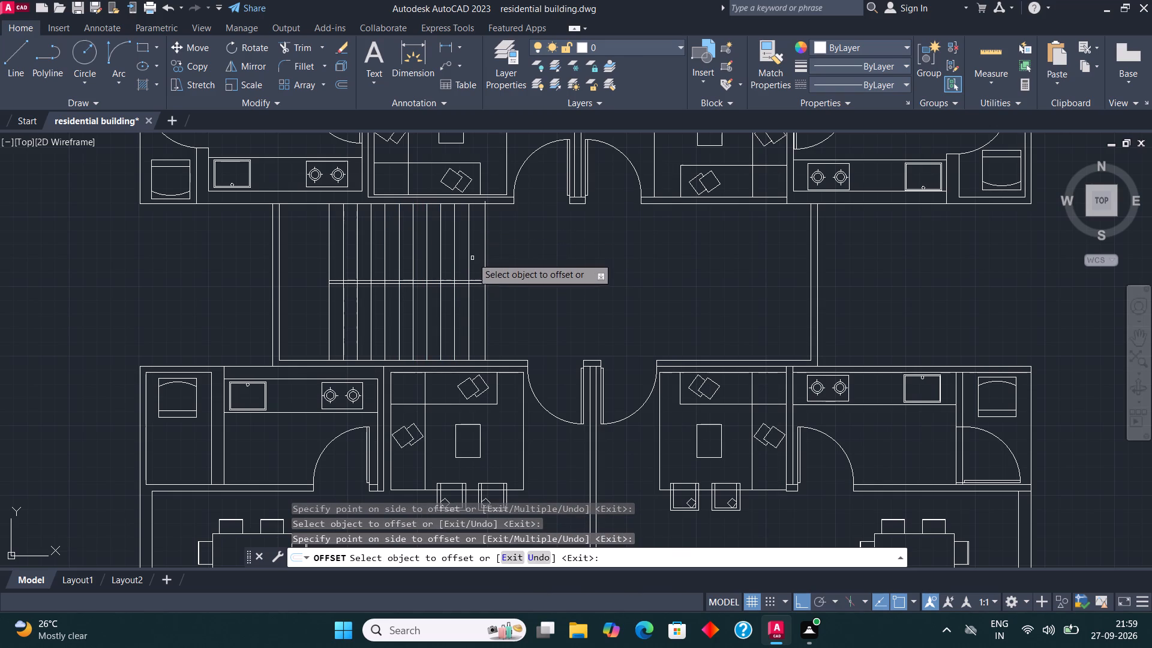
{"action": "left_click", "coordinate": [468, 256]}
{"action": "left_click", "coordinate": [497, 260]}
{"action": "key", "text": "Escape"}
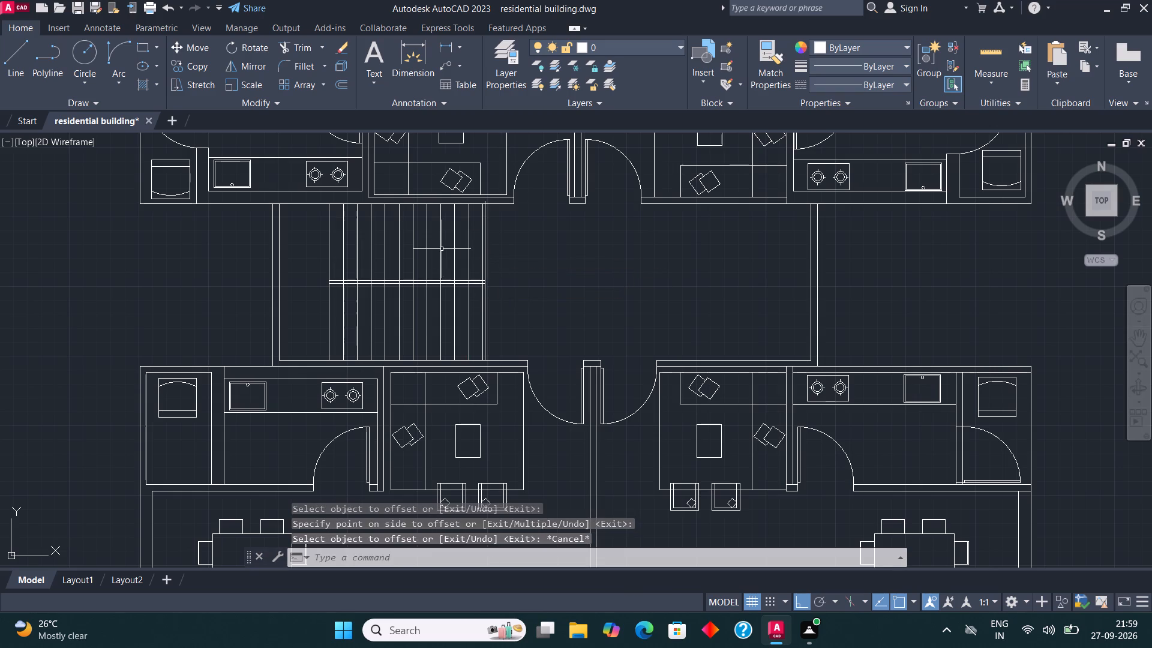
Erase the old vertical closing line and trim its leftover and the centre-line ends projecting past the last tread.
{"action": "scroll", "coordinate": [493, 272], "scroll_direction": "up", "scroll_amount": 2}
{"action": "left_click", "coordinate": [472, 264]}
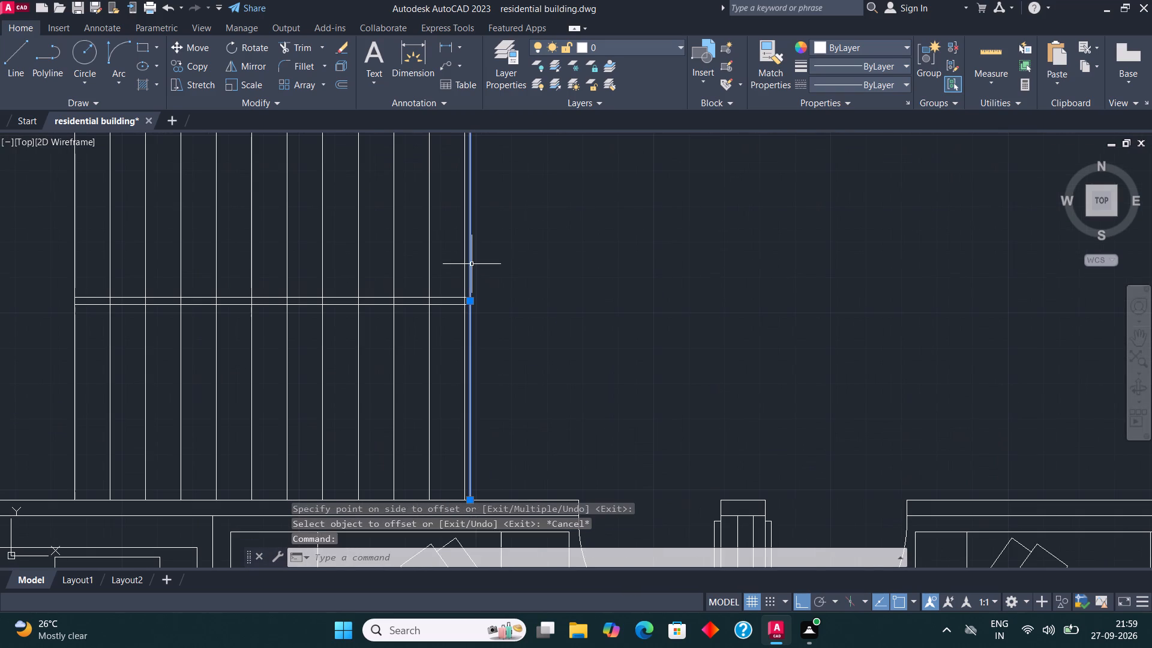
{"action": "key", "text": "Delete"}
{"action": "left_click", "coordinate": [304, 43]}
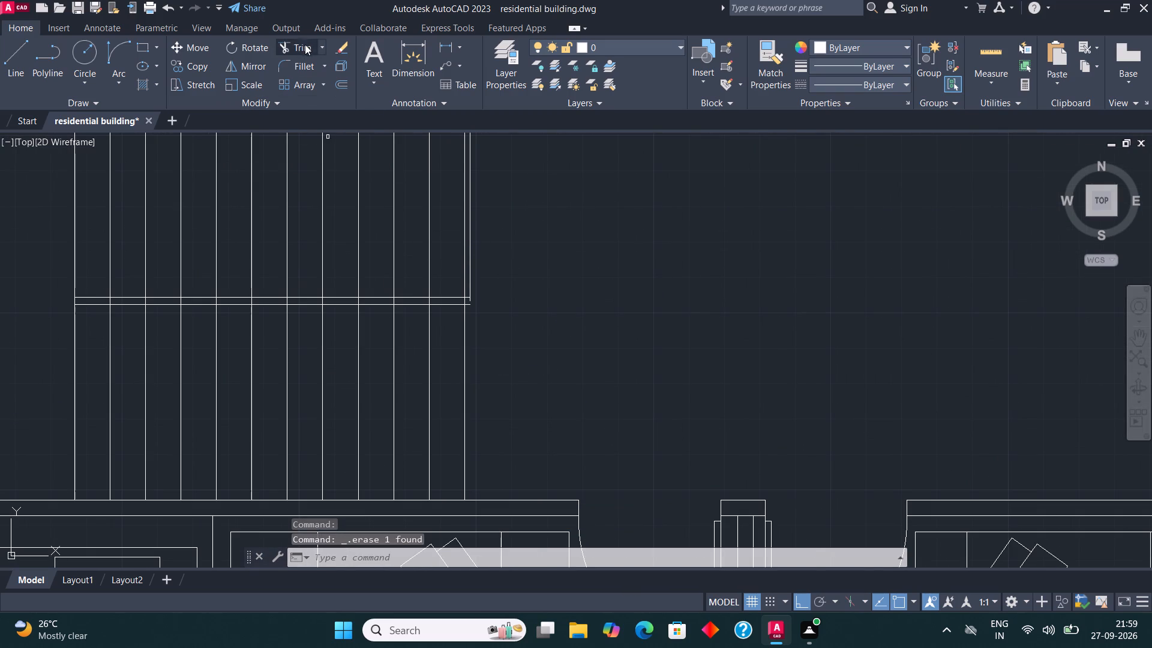
{"action": "left_click", "coordinate": [470, 290]}
{"action": "left_click", "coordinate": [470, 297]}
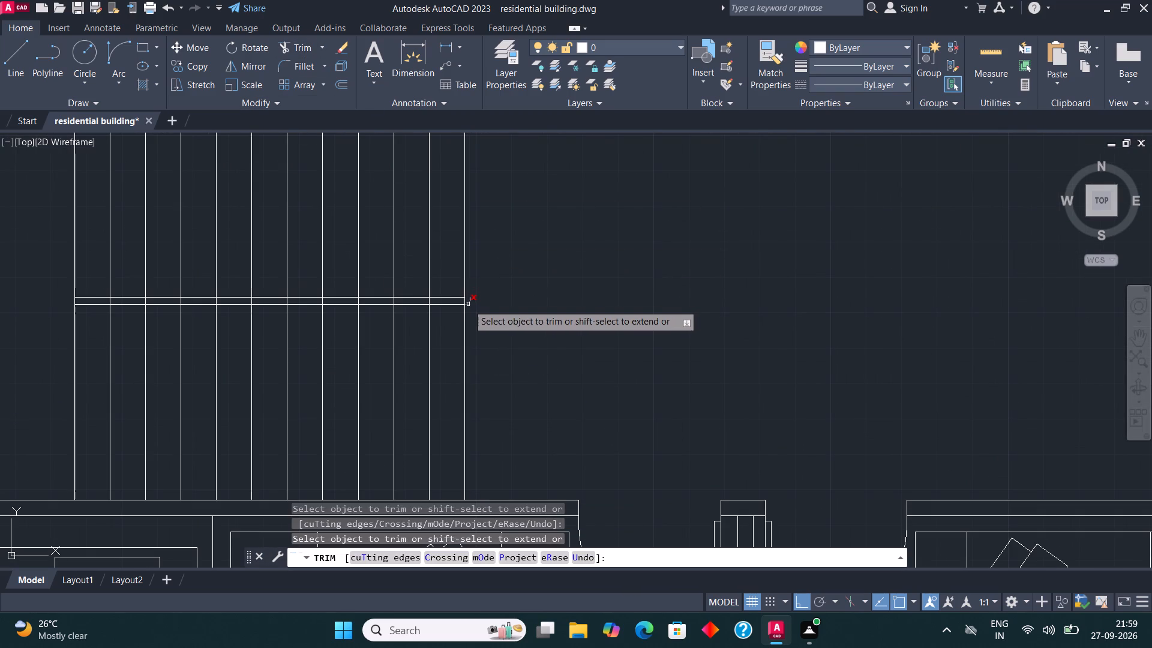
{"action": "left_click", "coordinate": [467, 304]}
{"action": "left_click", "coordinate": [470, 299]}
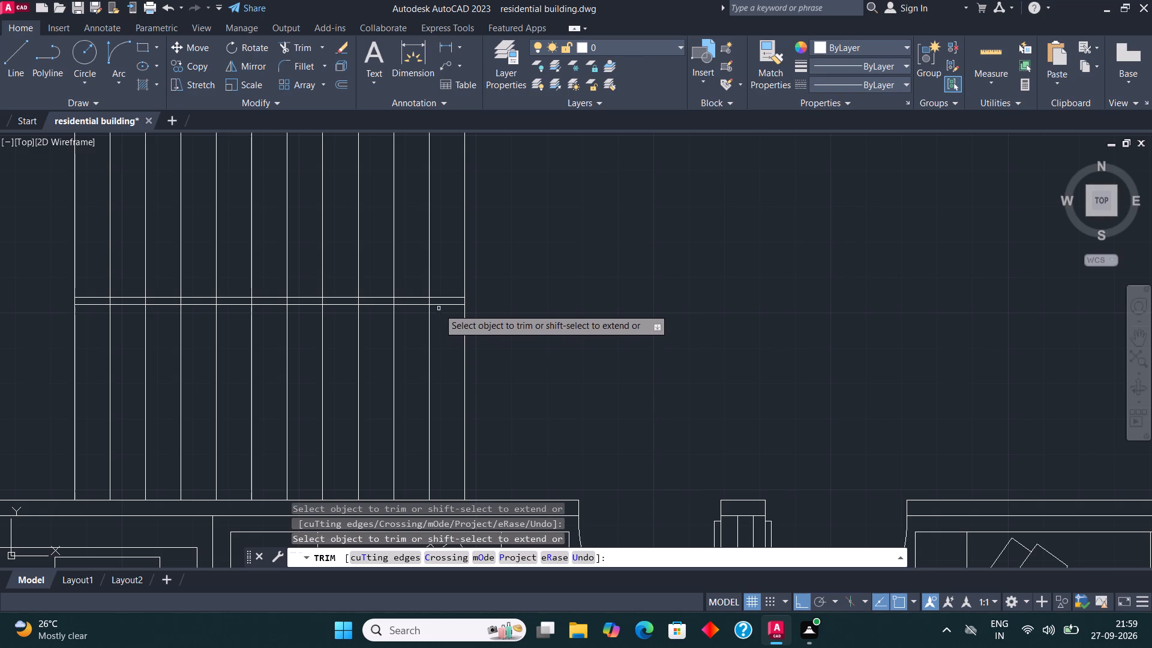
Trim all the inner tread lines out of the narrow gap between the two horizontal centre lines.
{"action": "left_click", "coordinate": [439, 302]}
{"action": "left_click", "coordinate": [415, 299]}
{"action": "scroll", "coordinate": [428, 298], "scroll_direction": "down", "scroll_amount": 2}
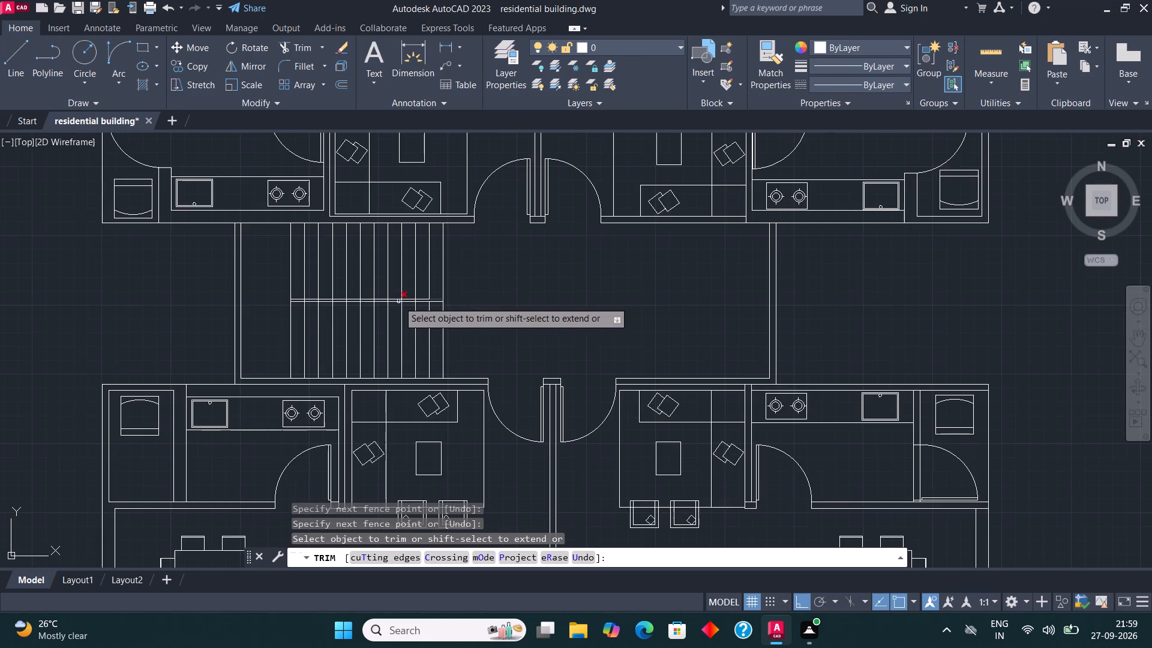
{"action": "scroll", "coordinate": [309, 301], "scroll_direction": "up", "scroll_amount": 4}
{"action": "left_click", "coordinate": [250, 301]}
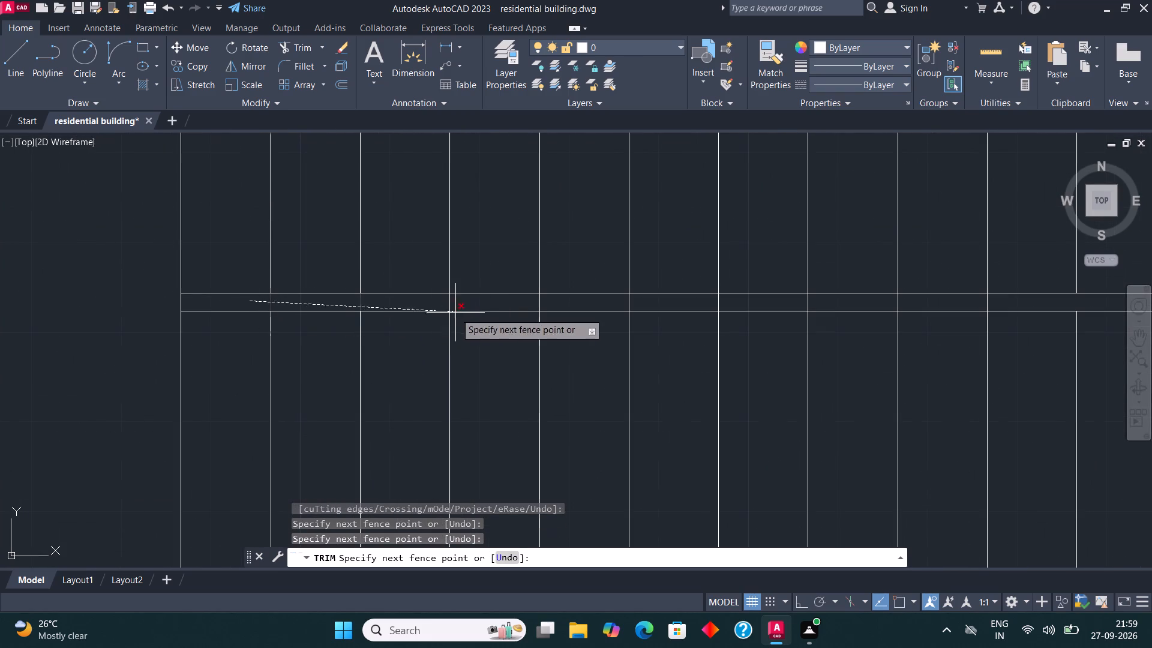
{"action": "double_click", "coordinate": [530, 302]}
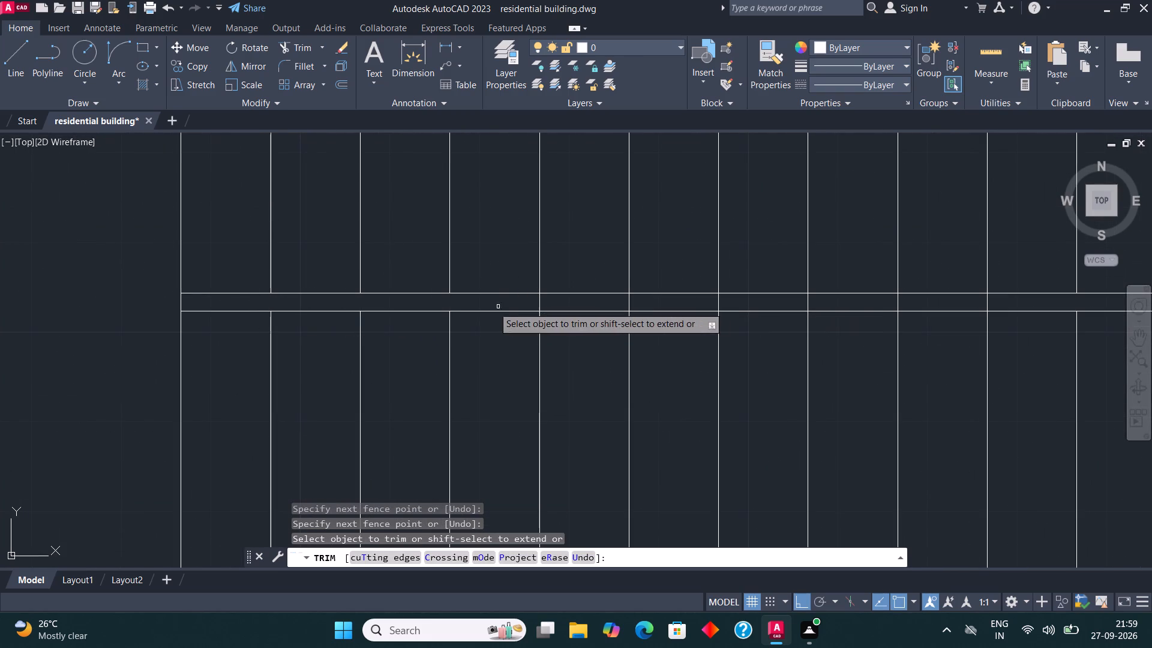
{"action": "left_click", "coordinate": [529, 300]}
{"action": "left_click", "coordinate": [724, 298]}
{"action": "scroll", "coordinate": [589, 316], "scroll_direction": "down", "scroll_amount": 2}
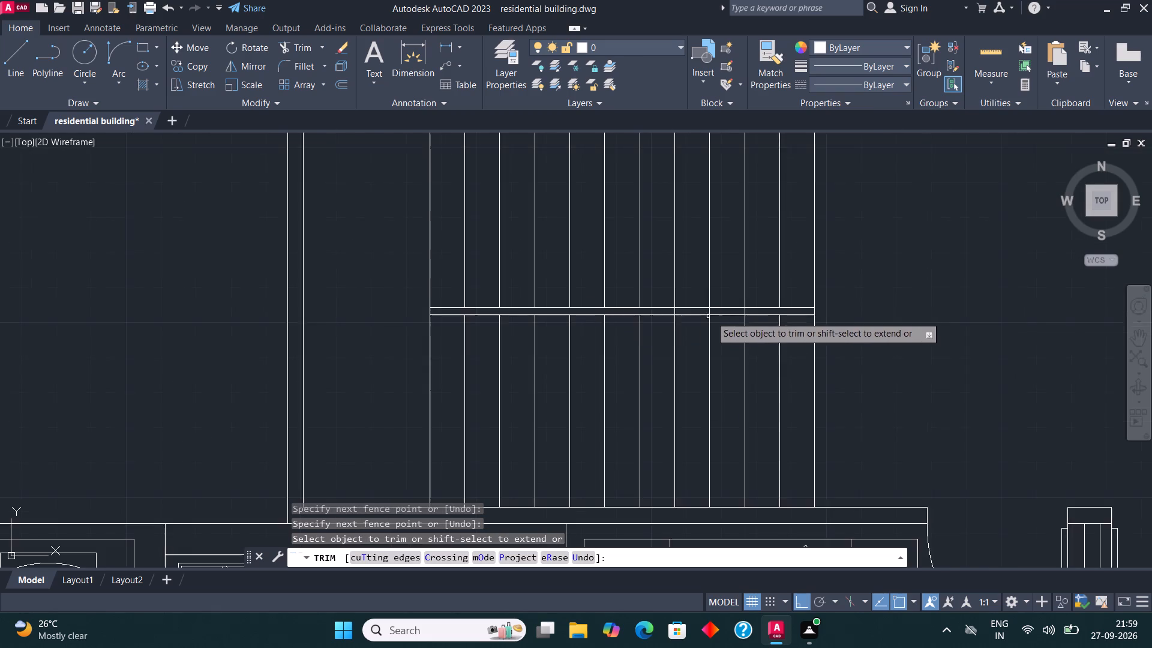
{"action": "scroll", "coordinate": [720, 316], "scroll_direction": "up", "scroll_amount": 2}
{"action": "left_click", "coordinate": [572, 303]}
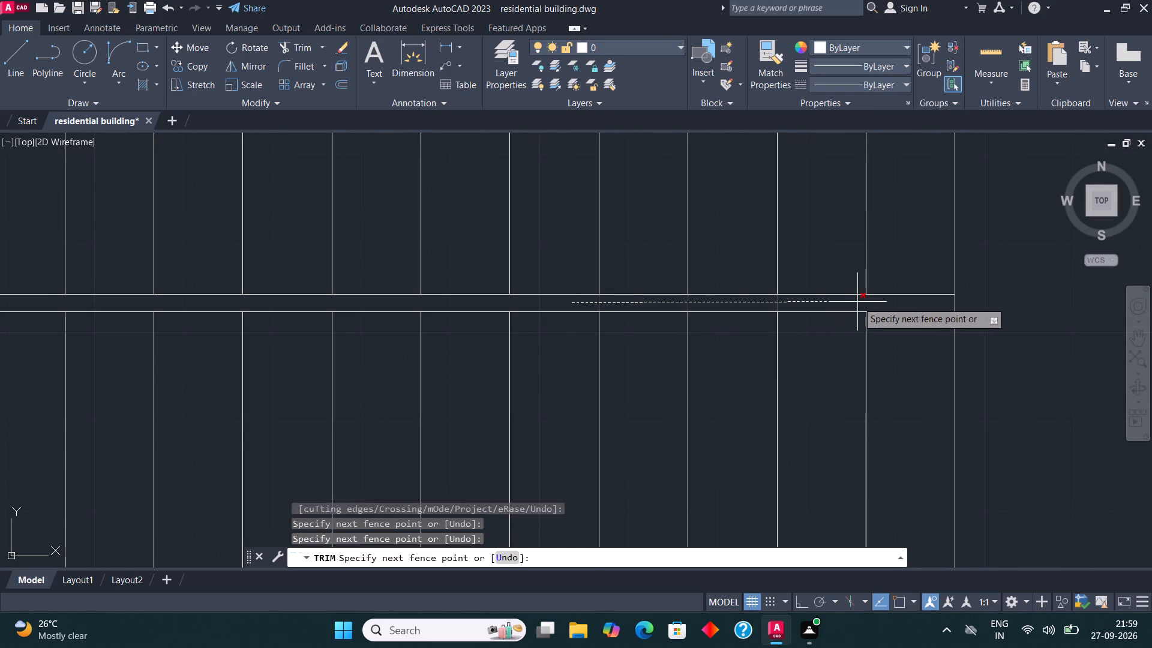
{"action": "left_click", "coordinate": [859, 302]}
{"action": "scroll", "coordinate": [684, 366], "scroll_direction": "down", "scroll_amount": 3}
{"action": "key", "text": "Escape"}
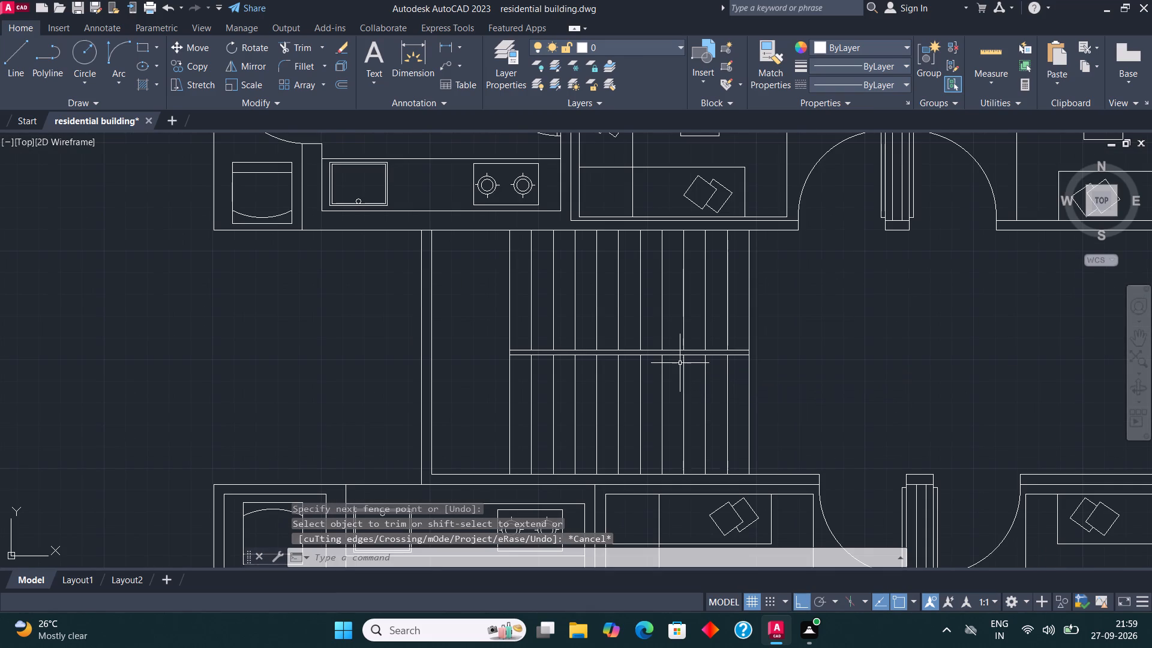
Draw a U-shaped stair direction line from the lower flight's last tread to the landing, up about 4'-6", and back about 8'-7" across the upper flight.
{"action": "left_click", "coordinate": [16, 49]}
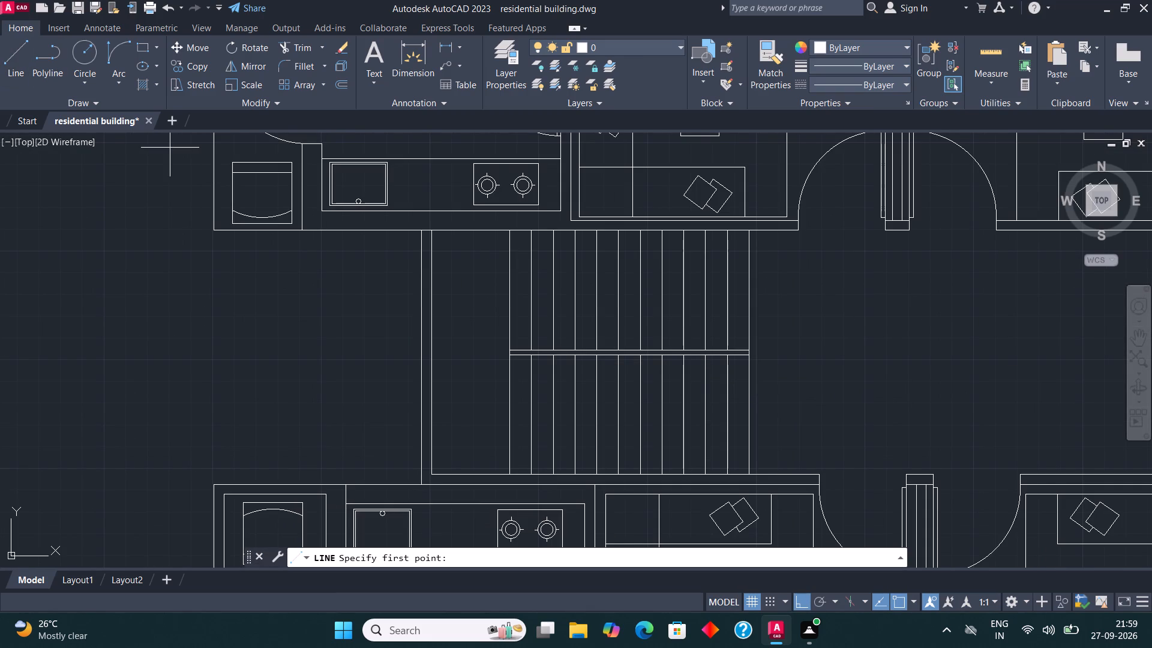
{"action": "left_click", "coordinate": [752, 412]}
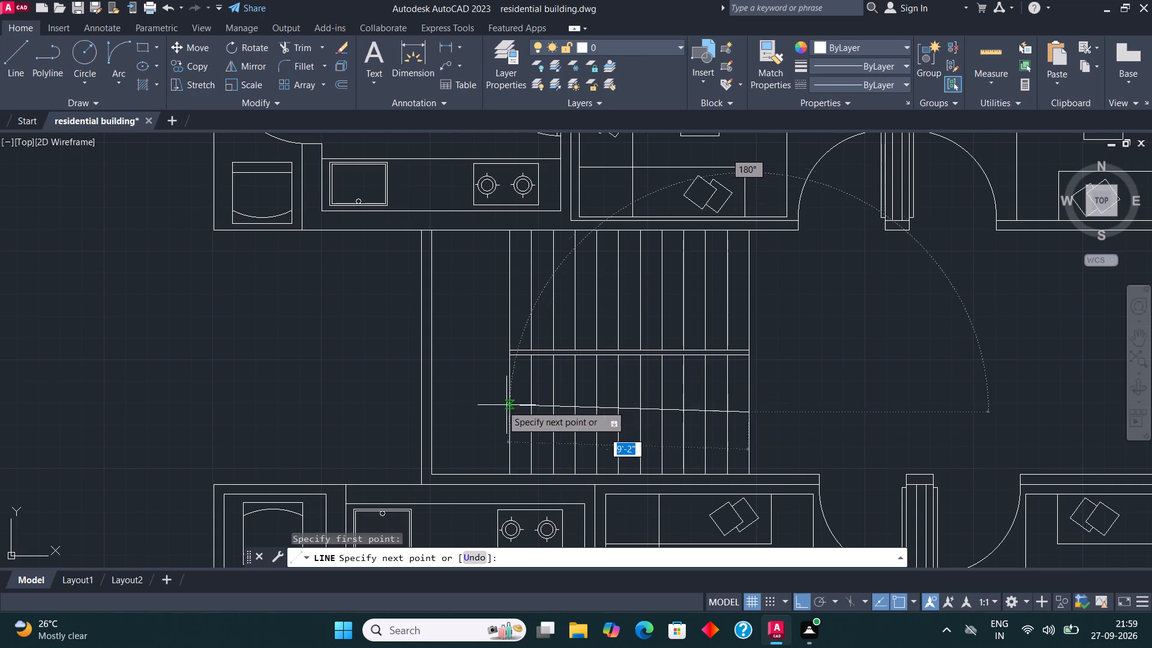
{"action": "left_click", "coordinate": [471, 401]}
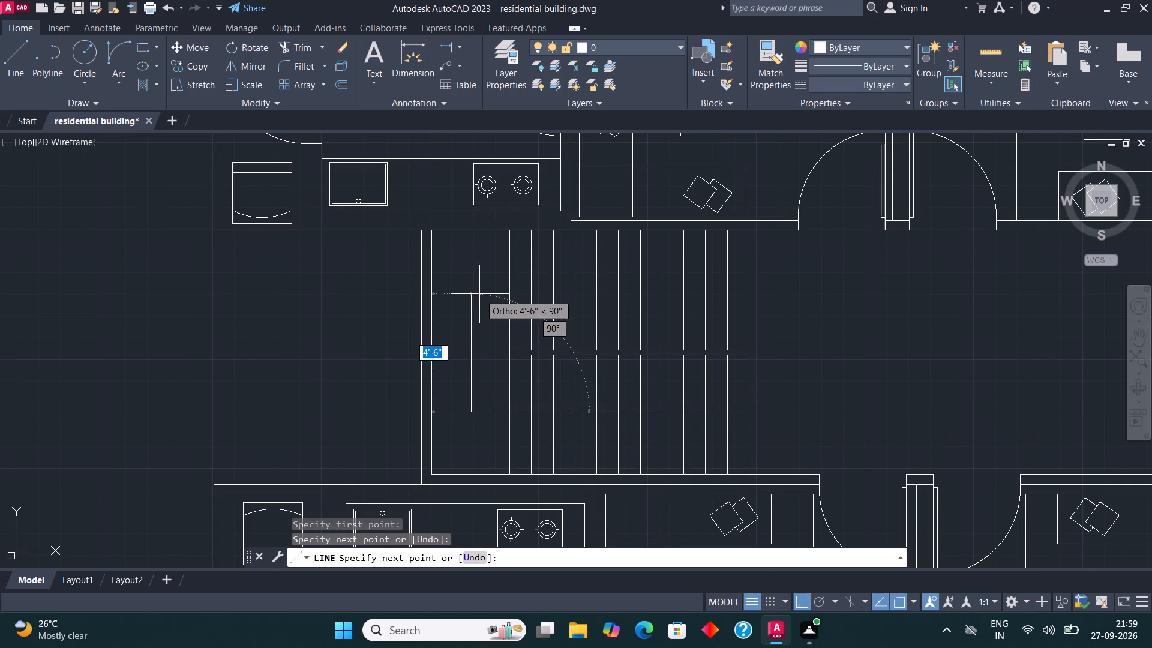
{"action": "left_click", "coordinate": [478, 298]}
{"action": "scroll", "coordinate": [694, 303], "scroll_direction": "up", "scroll_amount": 3}
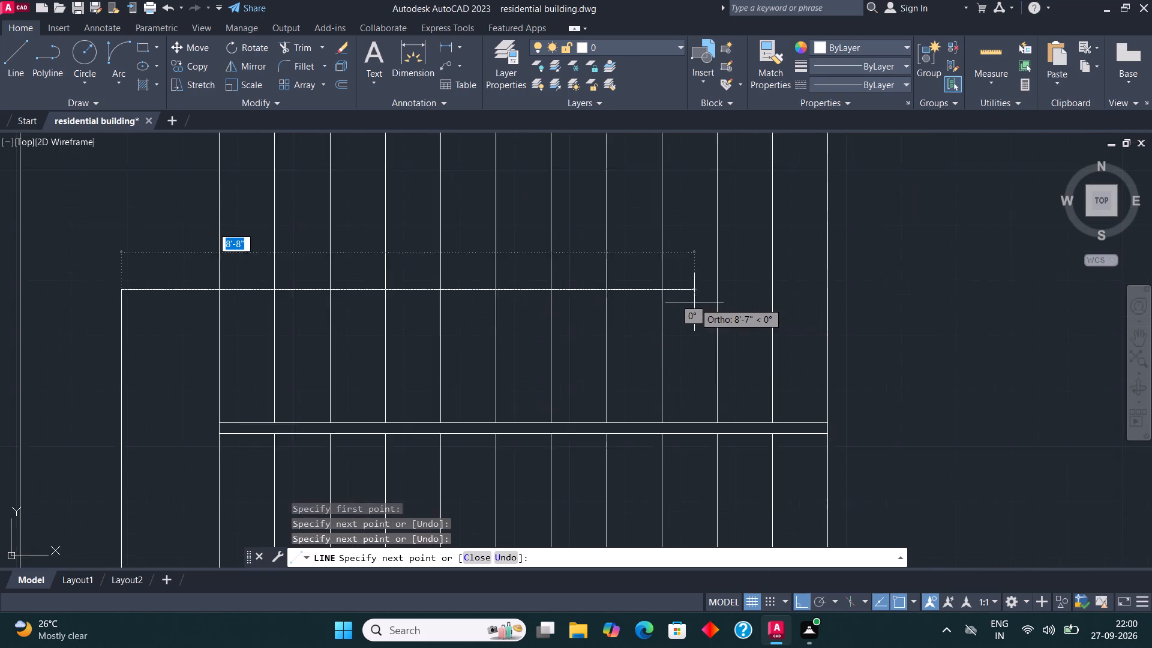
{"action": "left_click", "coordinate": [697, 297]}
{"action": "key", "text": "Escape"}
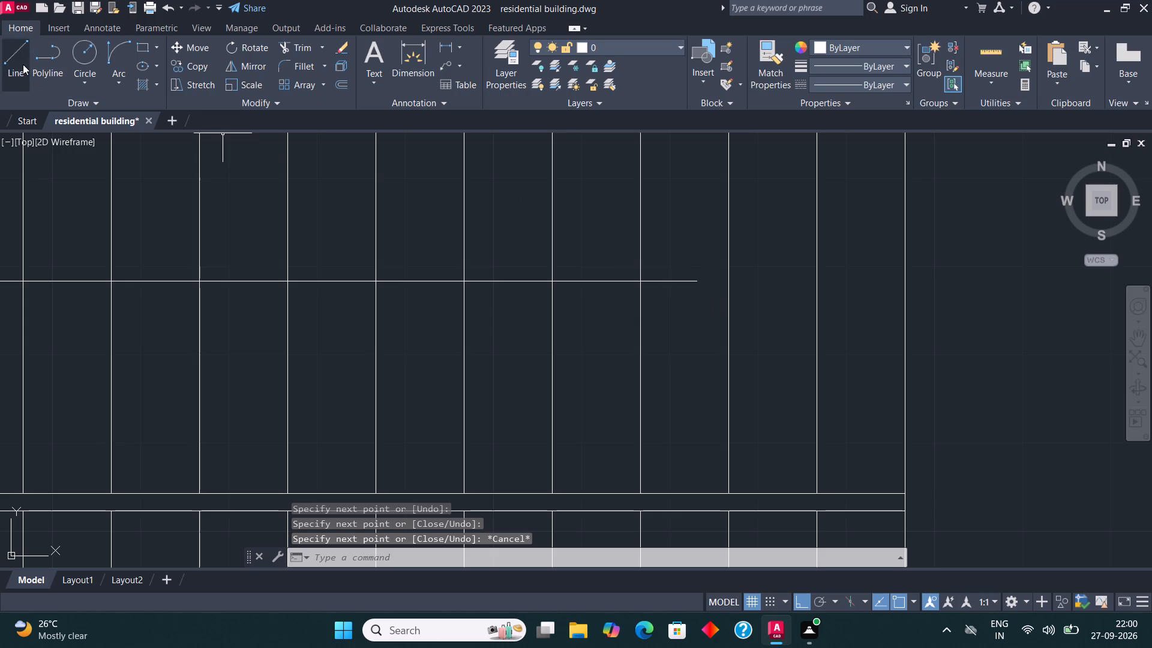
Draw a diagonal arrowhead line from the direction line's end back and down to the nearest tread line, with ortho off.
{"action": "left_click", "coordinate": [14, 59]}
{"action": "left_click", "coordinate": [699, 282]}
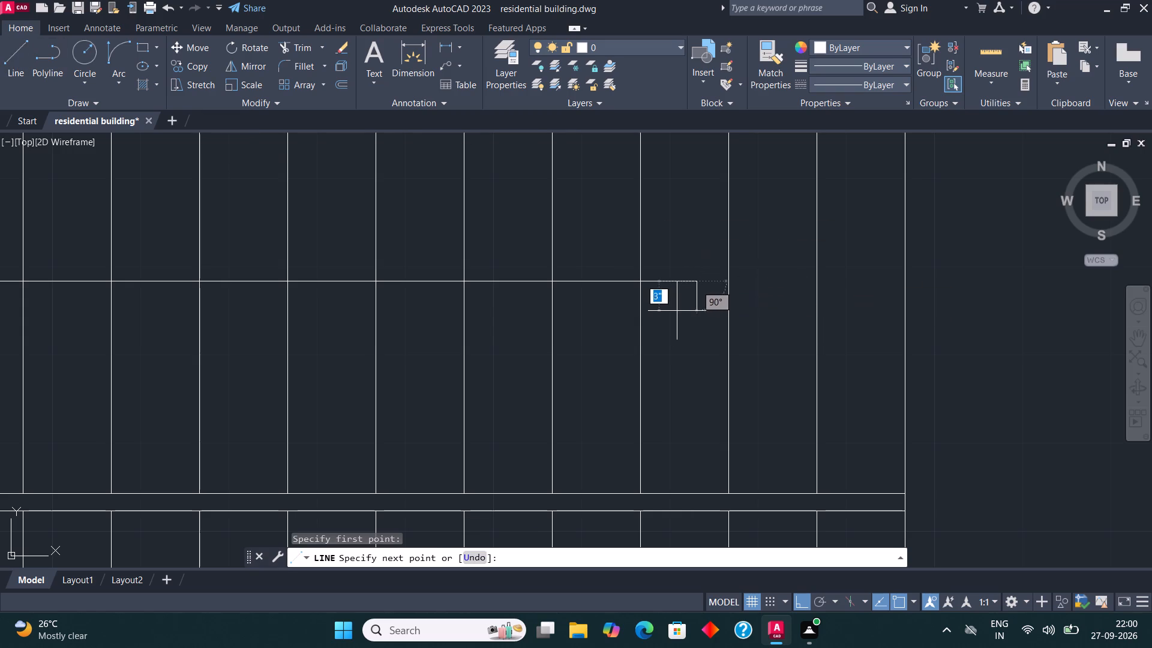
{"action": "key", "text": "F8"}
{"action": "left_click", "coordinate": [641, 335]}
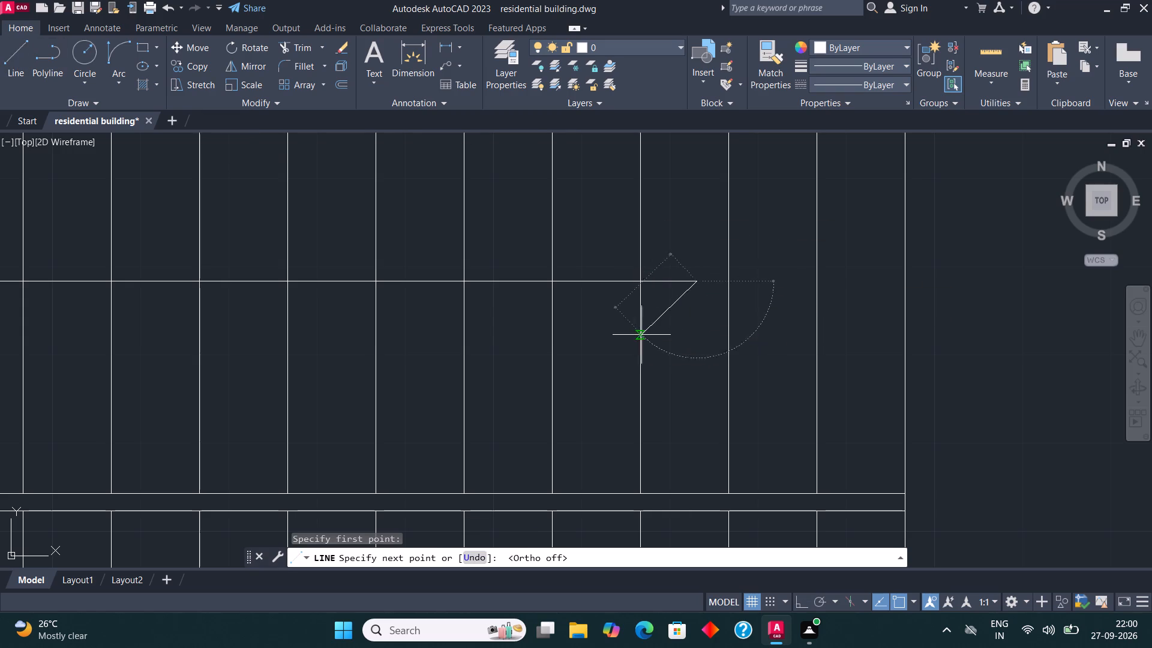
{"action": "key", "text": "Escape"}
Mirror the diagonal arrowhead line about the horizontal direction line, with ortho on and the source line kept.
{"action": "left_click", "coordinate": [667, 310]}
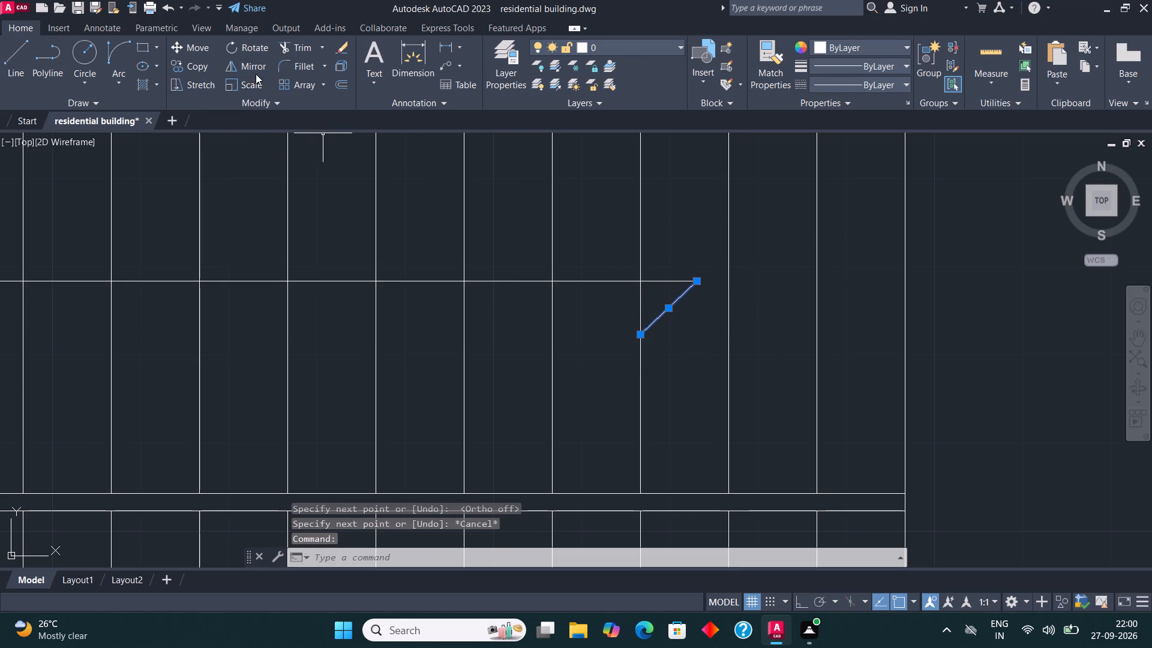
{"action": "left_click", "coordinate": [255, 70]}
{"action": "left_click", "coordinate": [696, 278]}
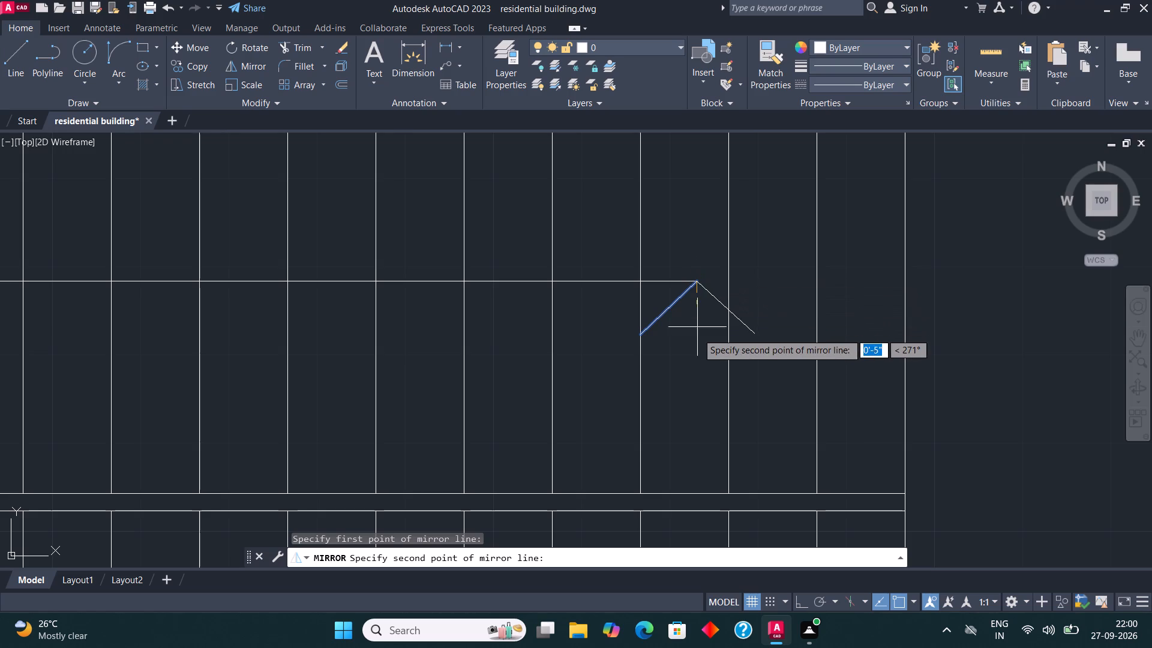
{"action": "key", "text": "F8"}
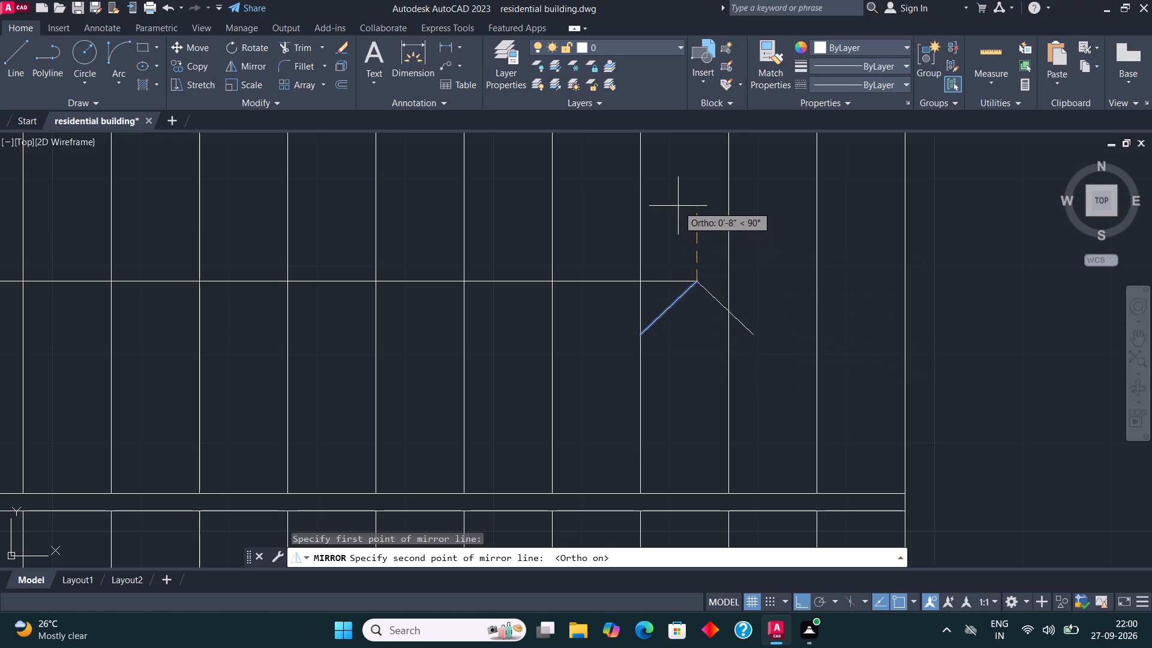
{"action": "key", "text": "F8"}
{"action": "key", "text": "F8"}
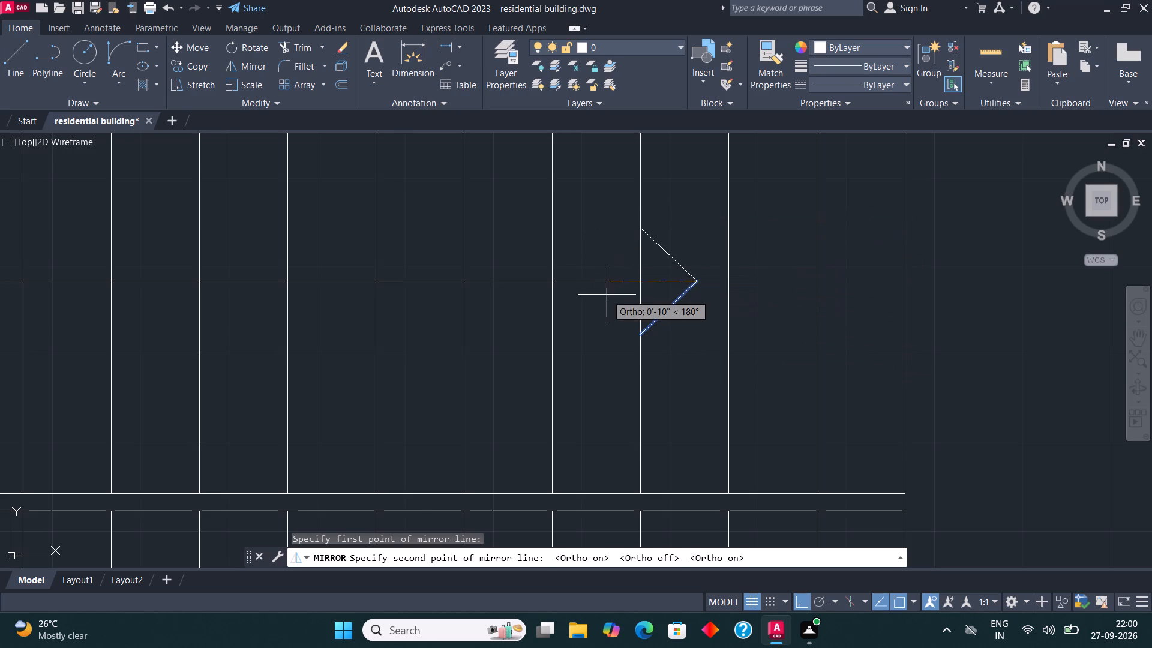
{"action": "left_click", "coordinate": [607, 295]}
{"action": "left_click_drag", "start_coordinate": [652, 346], "coordinate": [607, 295]}
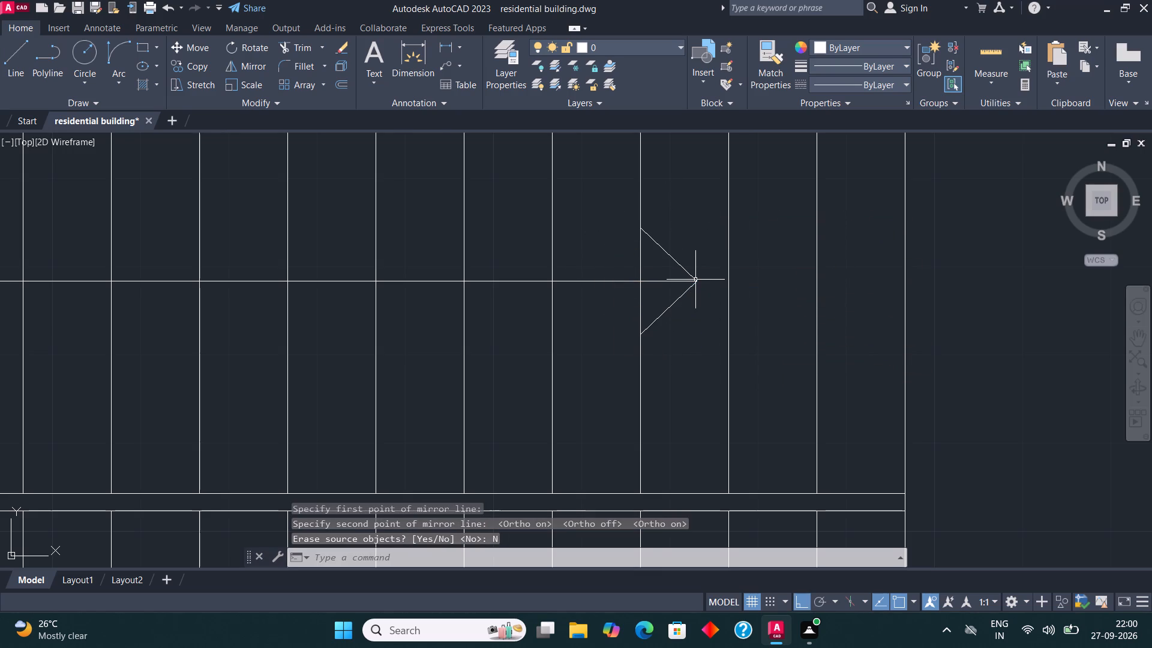
Draw a vertical line across the east part of the lobby between its lower and upper walls, trimming the overshoot at the upper wall.
{"action": "scroll", "coordinate": [695, 280], "scroll_direction": "down", "scroll_amount": 5}
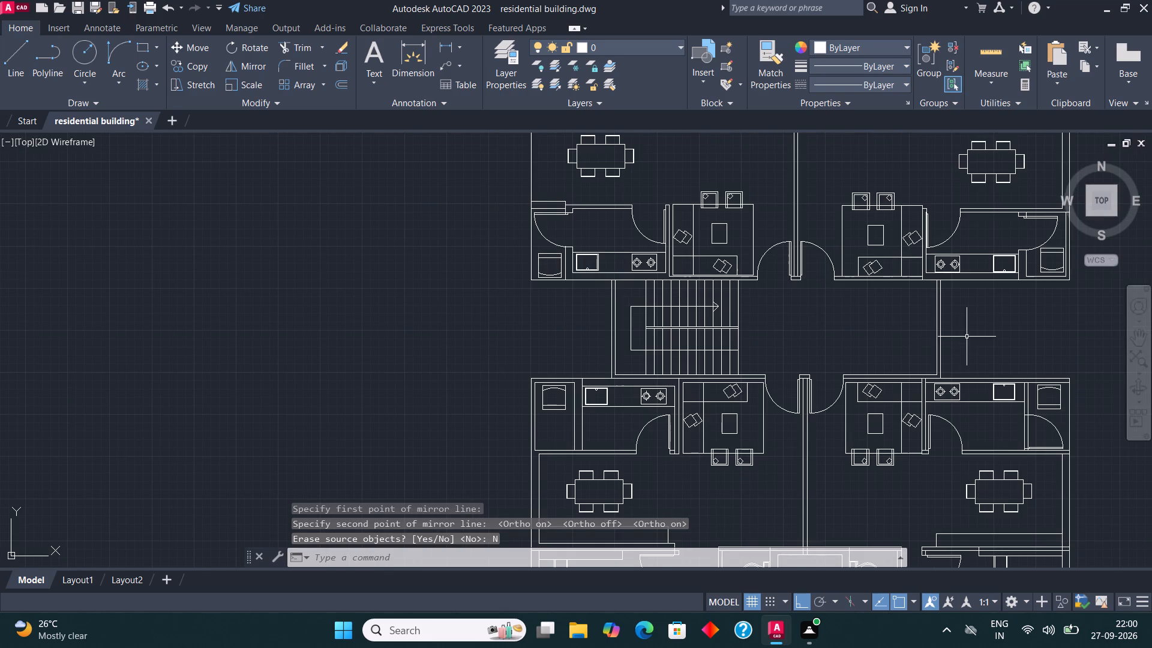
{"action": "scroll", "coordinate": [973, 334], "scroll_direction": "up", "scroll_amount": 2}
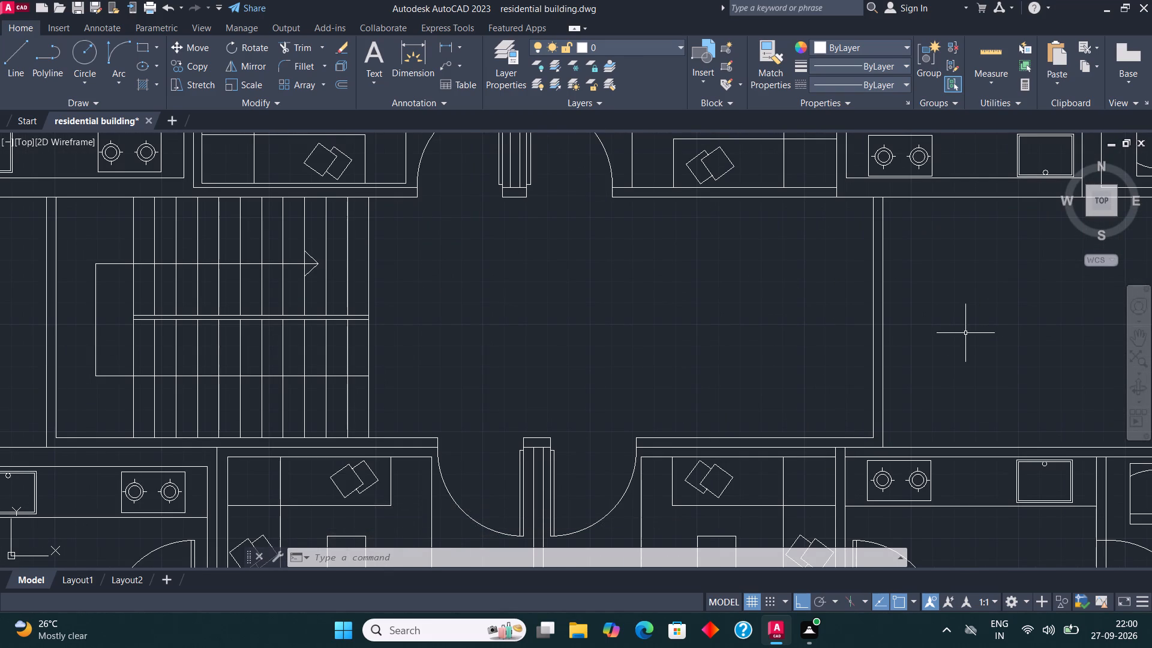
{"action": "left_click", "coordinate": [8, 50]}
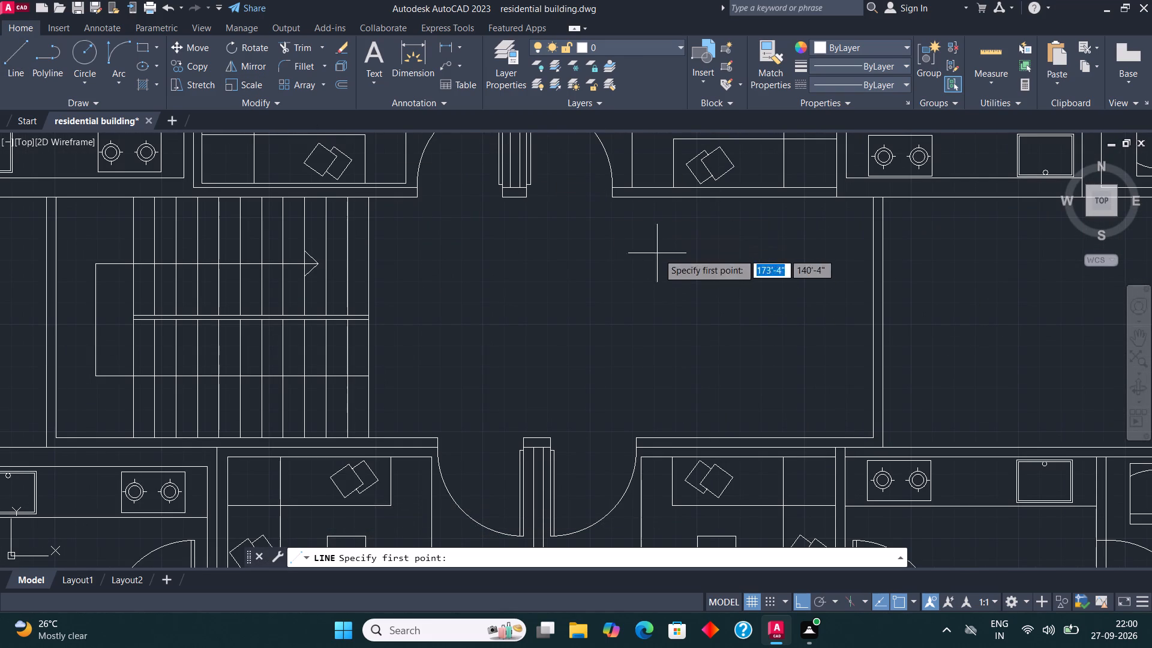
{"action": "left_click", "coordinate": [691, 435]}
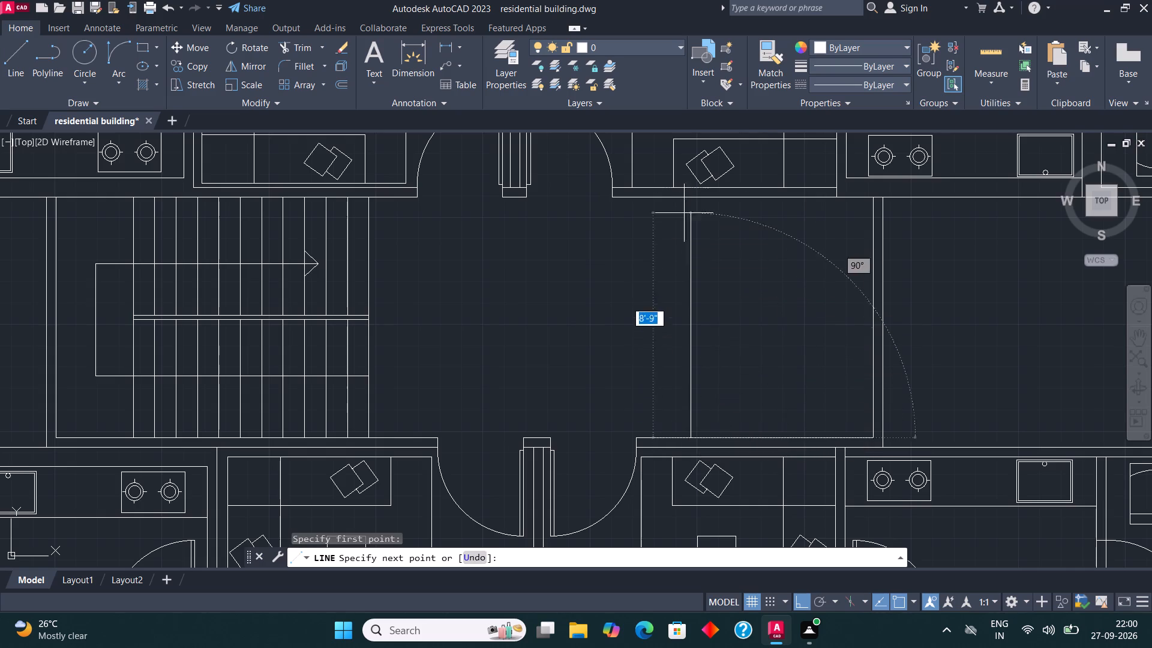
{"action": "scroll", "coordinate": [684, 178], "scroll_direction": "up", "scroll_amount": 2}
{"action": "left_click", "coordinate": [703, 212]}
{"action": "key", "text": "Escape"}
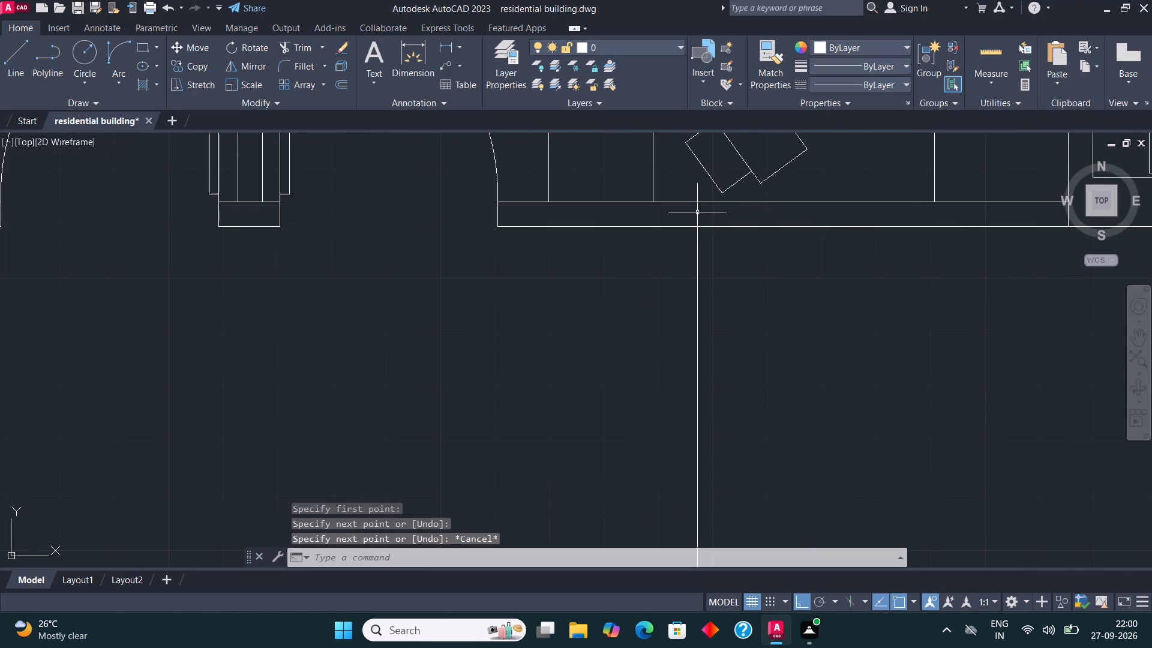
{"action": "left_click", "coordinate": [289, 43]}
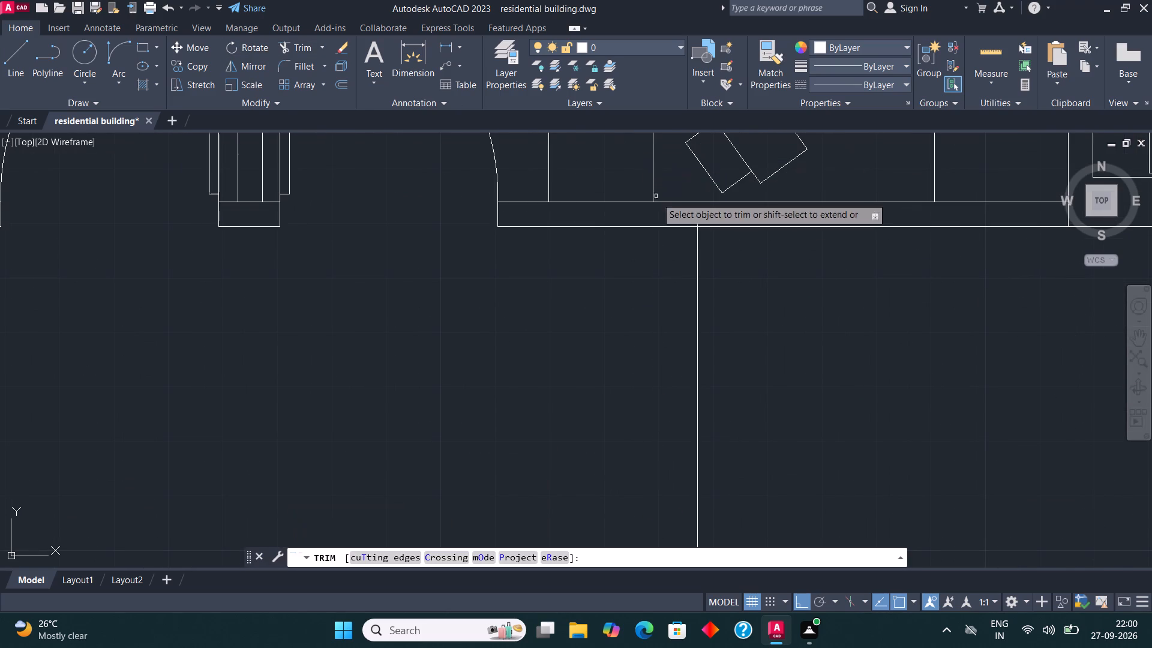
{"action": "left_click", "coordinate": [688, 217]}
{"action": "left_click", "coordinate": [729, 219]}
{"action": "key", "text": "Escape"}
{"action": "scroll", "coordinate": [719, 208], "scroll_direction": "down", "scroll_amount": 1}
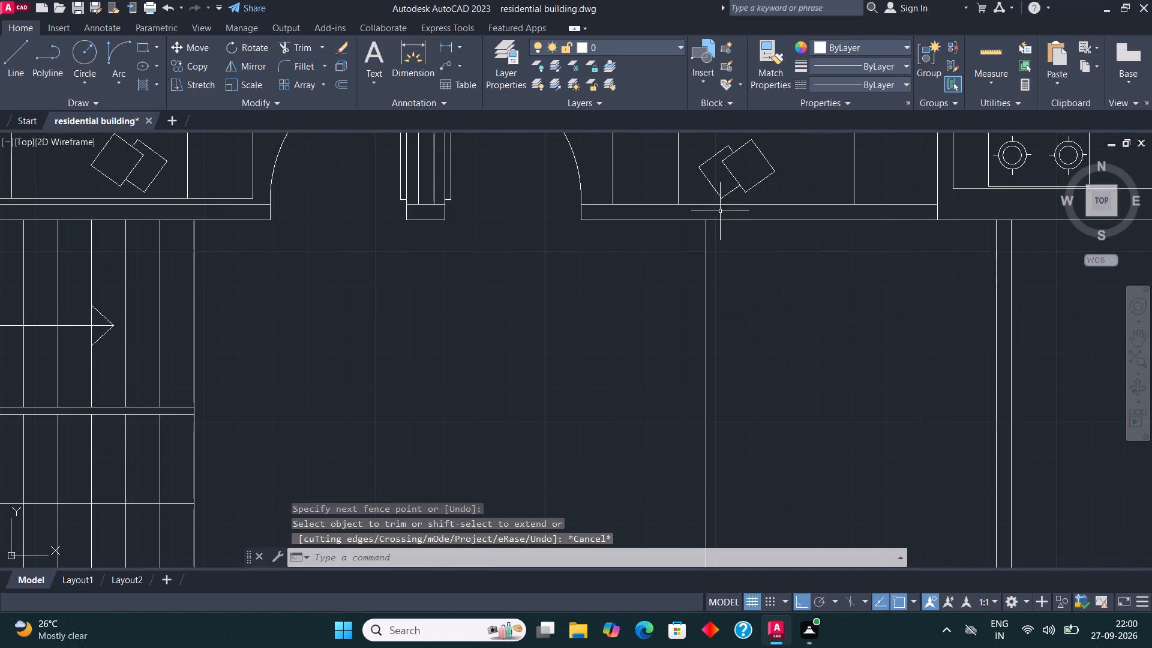
Copy the new vertical lobby line 9" toward the staircase to form a wall.
{"action": "scroll", "coordinate": [733, 266], "scroll_direction": "down", "scroll_amount": 1}
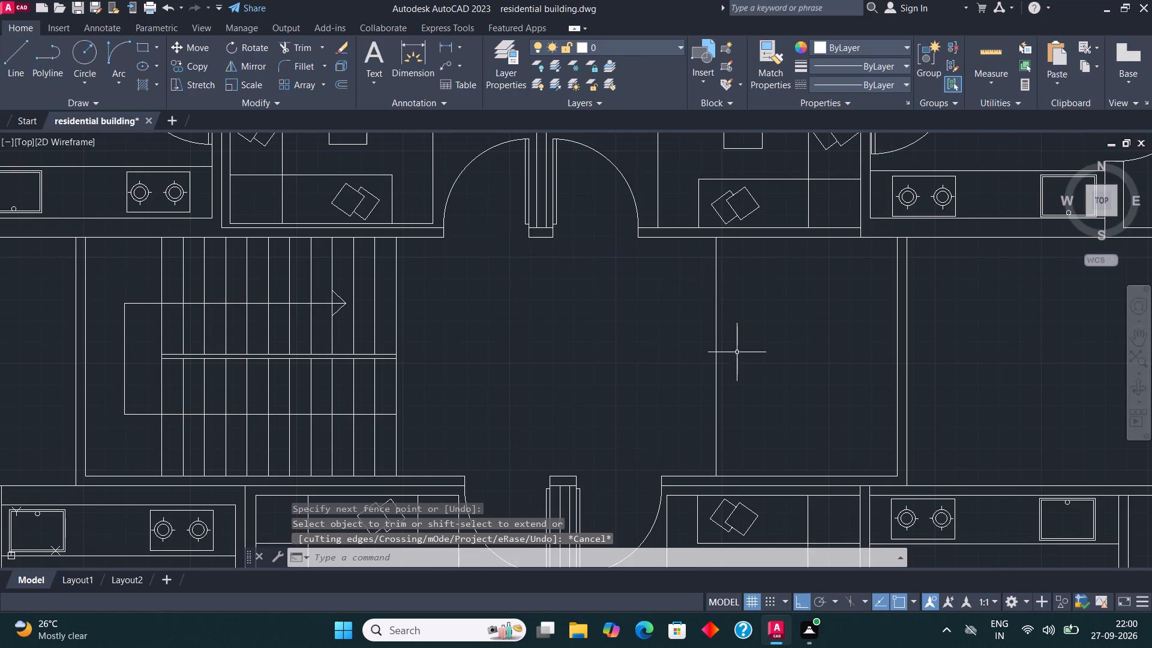
{"action": "scroll", "coordinate": [737, 352], "scroll_direction": "up", "scroll_amount": 1}
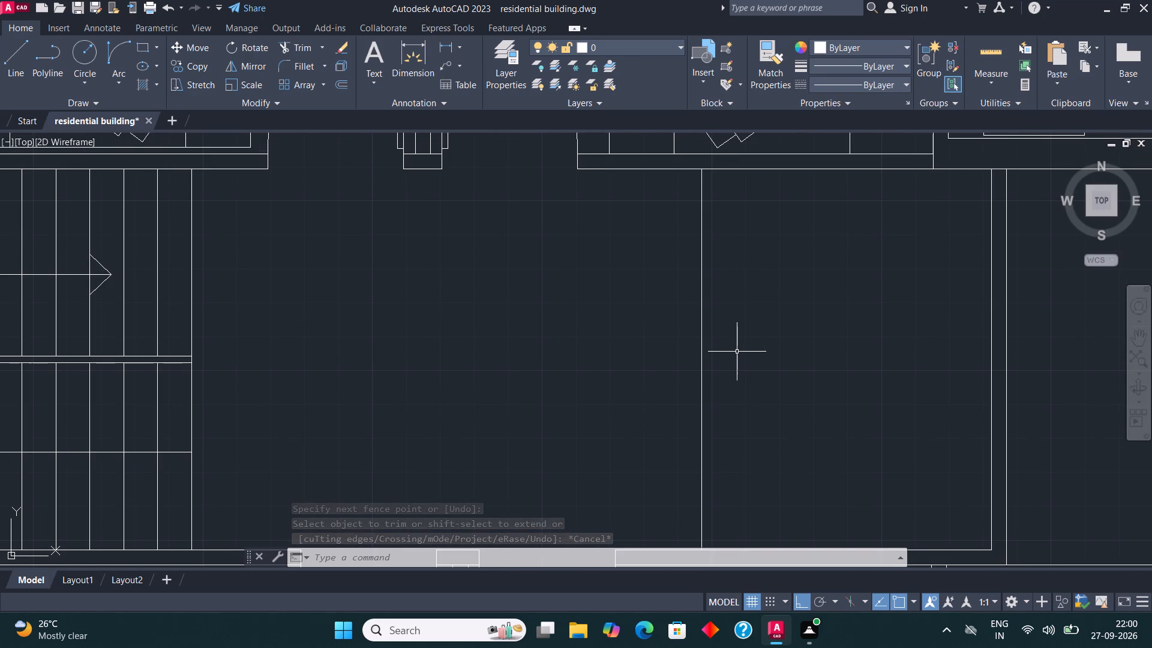
{"action": "scroll", "coordinate": [725, 279], "scroll_direction": "down", "scroll_amount": 1}
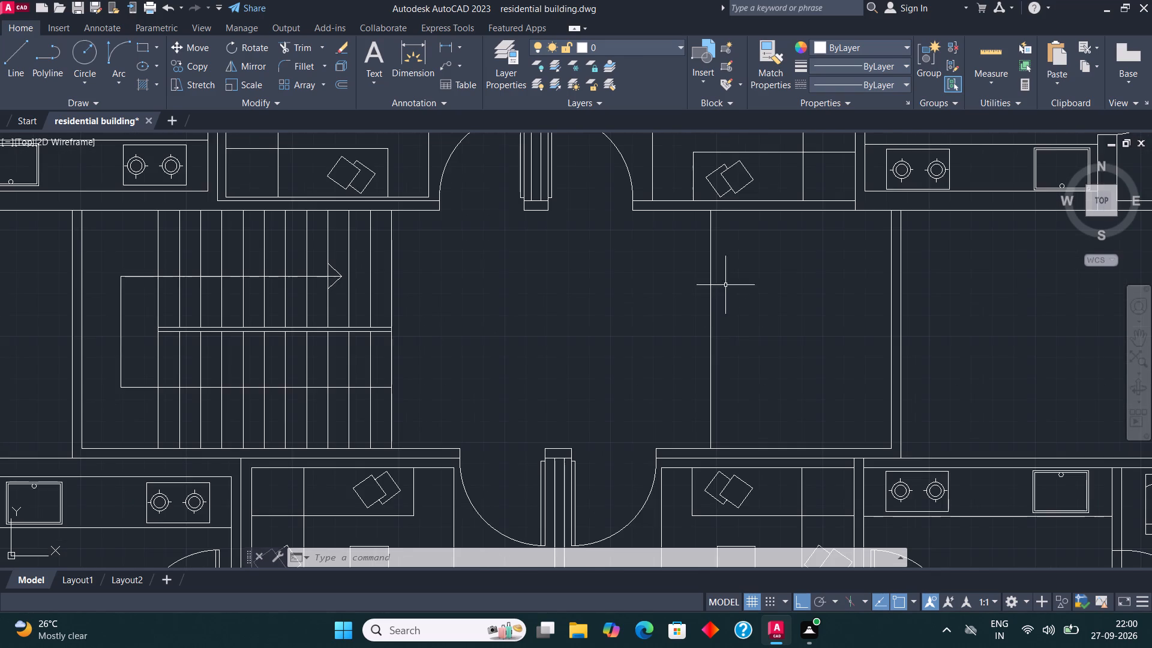
{"action": "scroll", "coordinate": [741, 367], "scroll_direction": "up", "scroll_amount": 1}
{"action": "left_click", "coordinate": [695, 347]}
{"action": "left_click", "coordinate": [677, 331]}
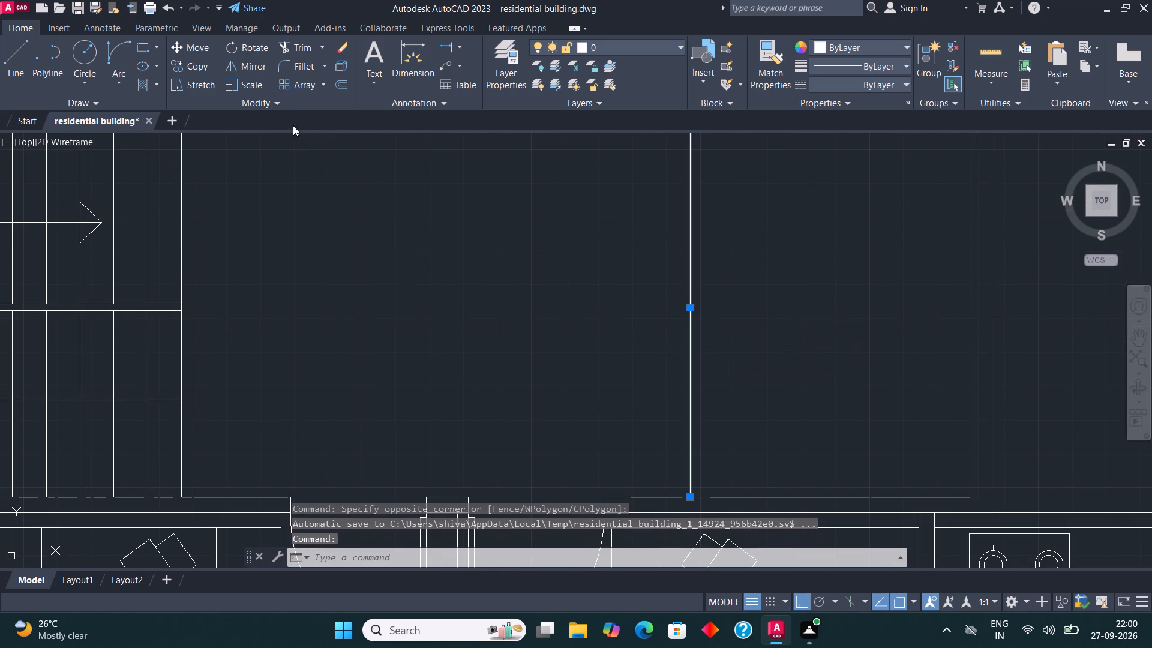
{"action": "left_click", "coordinate": [197, 70]}
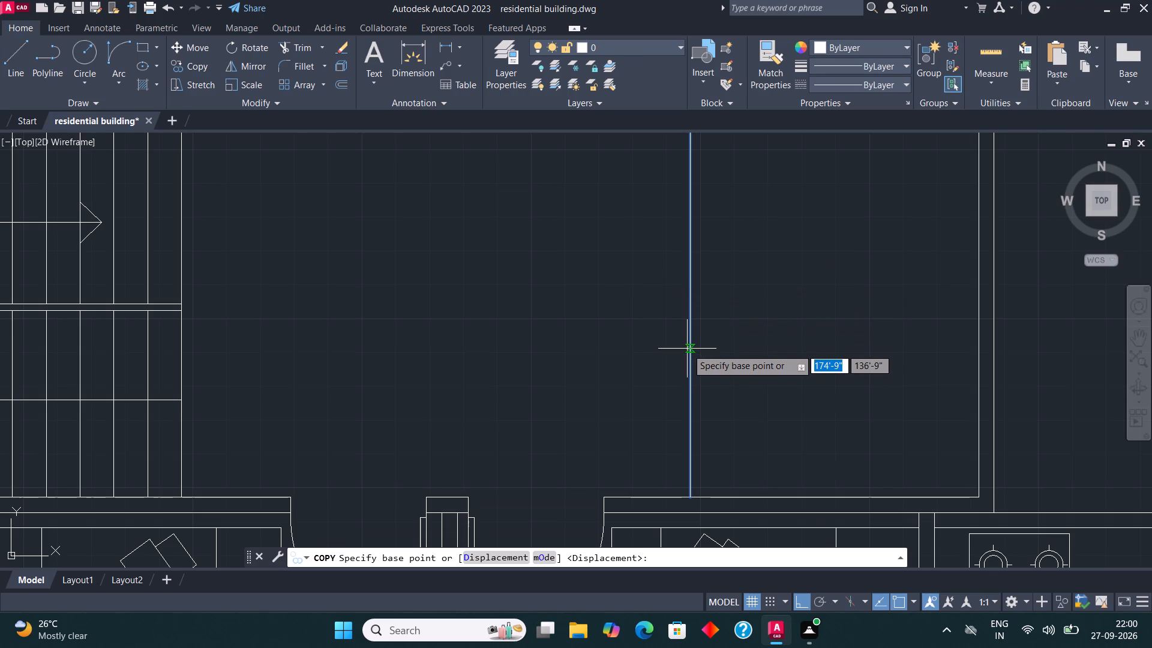
{"action": "left_click", "coordinate": [687, 349]}
{"action": "type", "text": "98"}
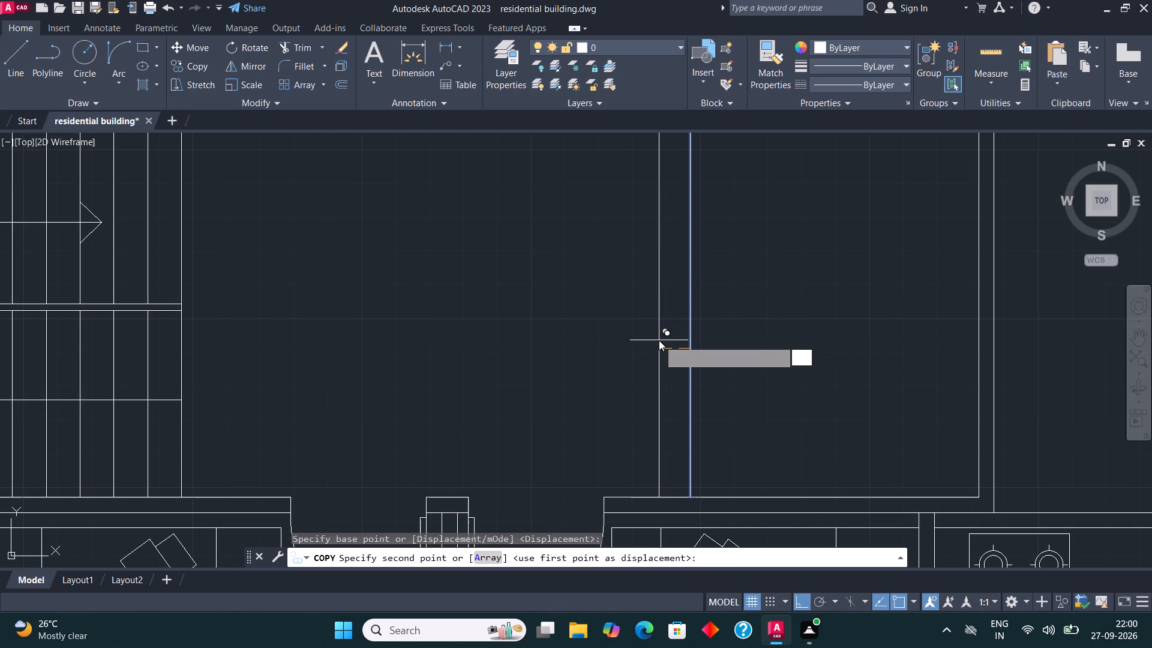
{"action": "key", "text": "shift+quotedbl"}
{"action": "key", "text": "Return"}
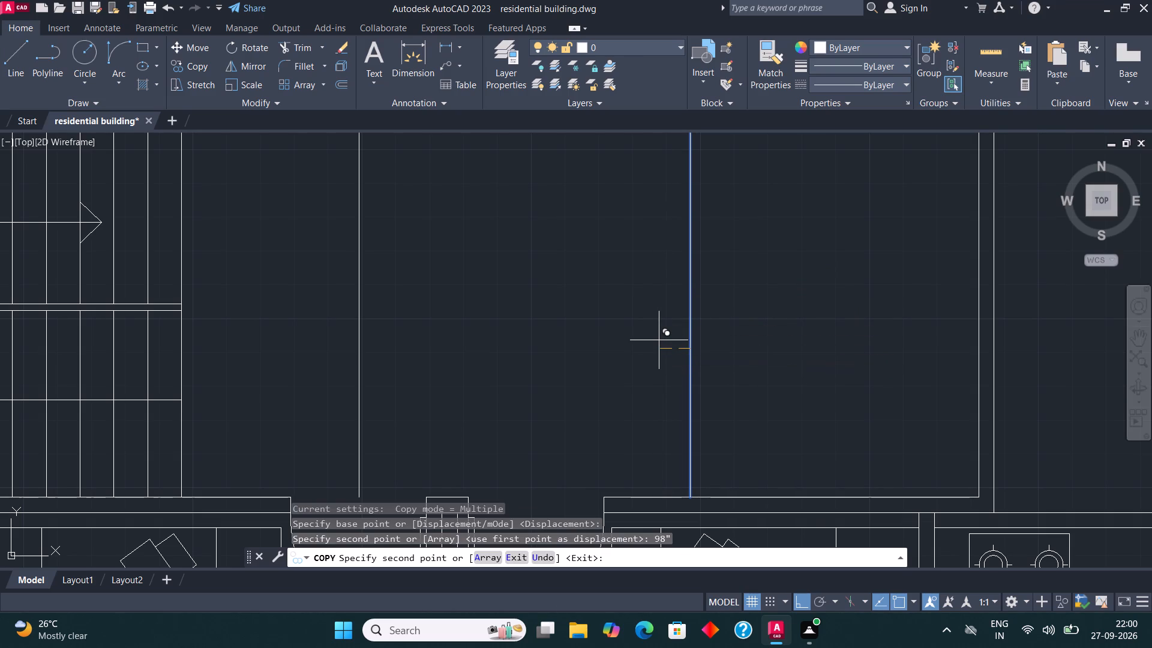
{"action": "key", "text": "ctrl+z"}
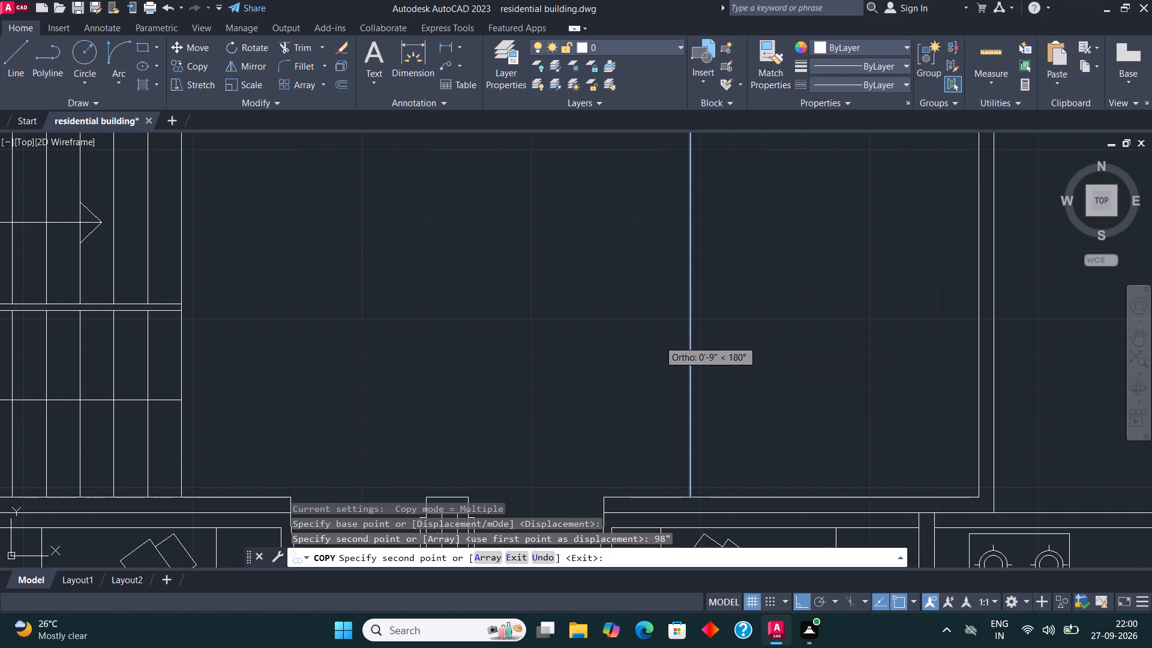
{"action": "key", "text": "6"}
{"action": "key", "text": "BackSpace"}
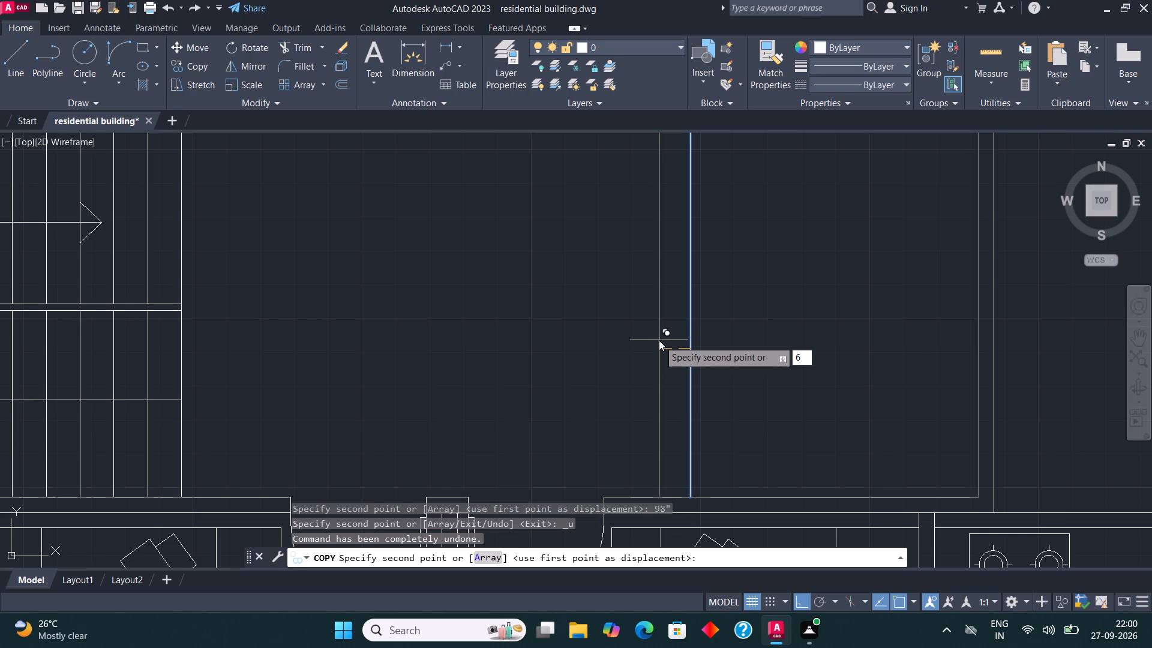
{"action": "key", "text": "9"}
{"action": "key", "text": "shift+quotedbl"}
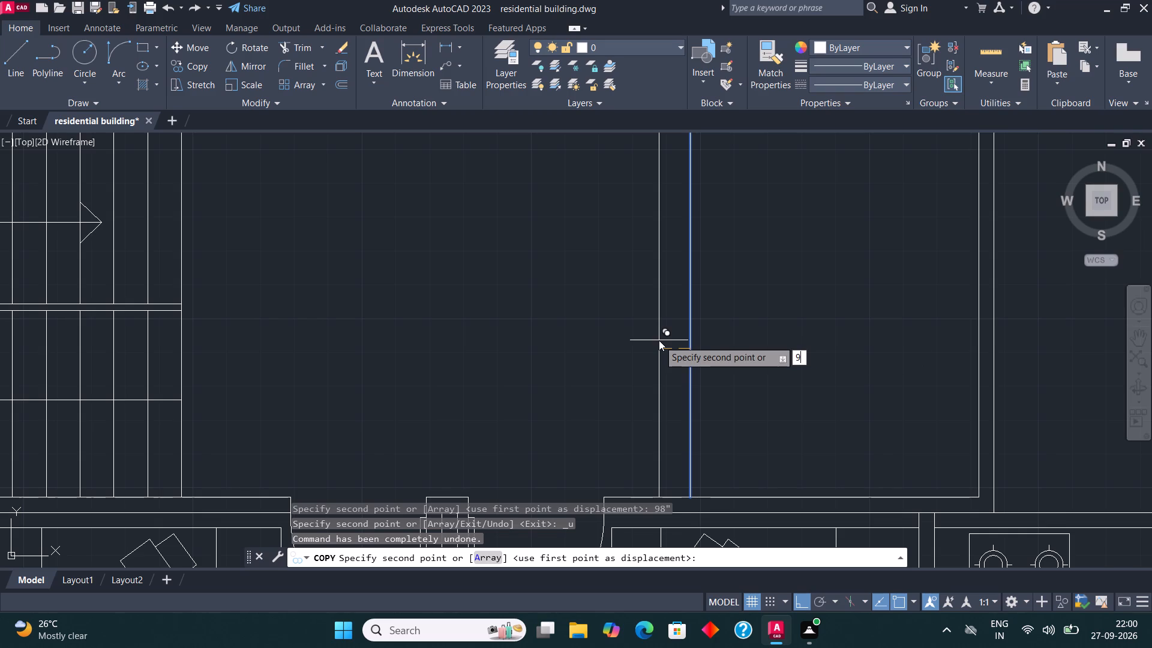
{"action": "key", "text": "Return"}
{"action": "left_click", "coordinate": [659, 340]}
{"action": "scroll", "coordinate": [692, 350], "scroll_direction": "down", "scroll_amount": 1}
{"action": "key", "text": "Escape"}
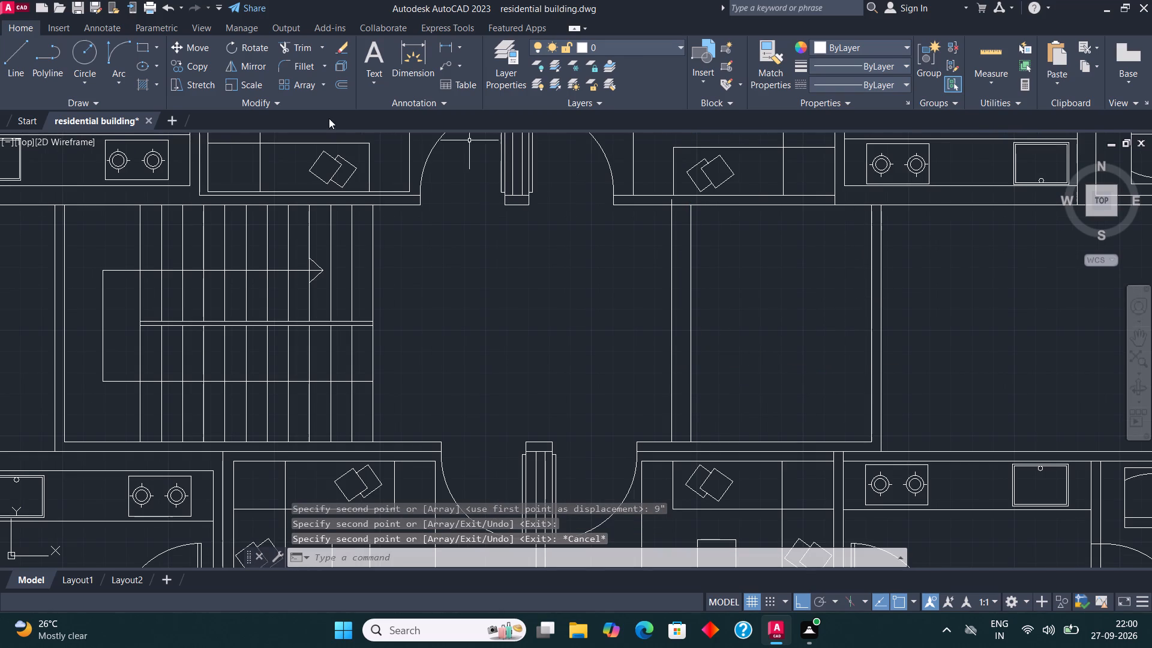
Draw a horizontal line across the upper part of the east bay, trimmed to the inner face of the lobby's end wall.
{"action": "left_click", "coordinate": [23, 55]}
{"action": "scroll", "coordinate": [776, 172], "scroll_direction": "up", "scroll_amount": 1}
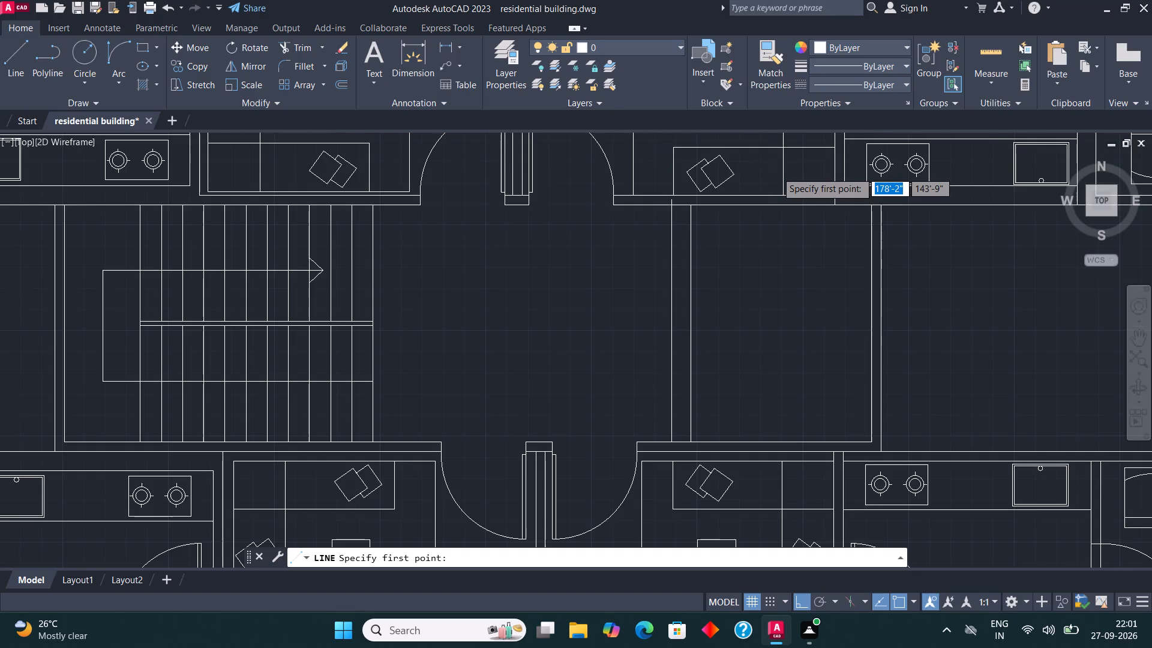
{"action": "scroll", "coordinate": [772, 191], "scroll_direction": "up", "scroll_amount": 1}
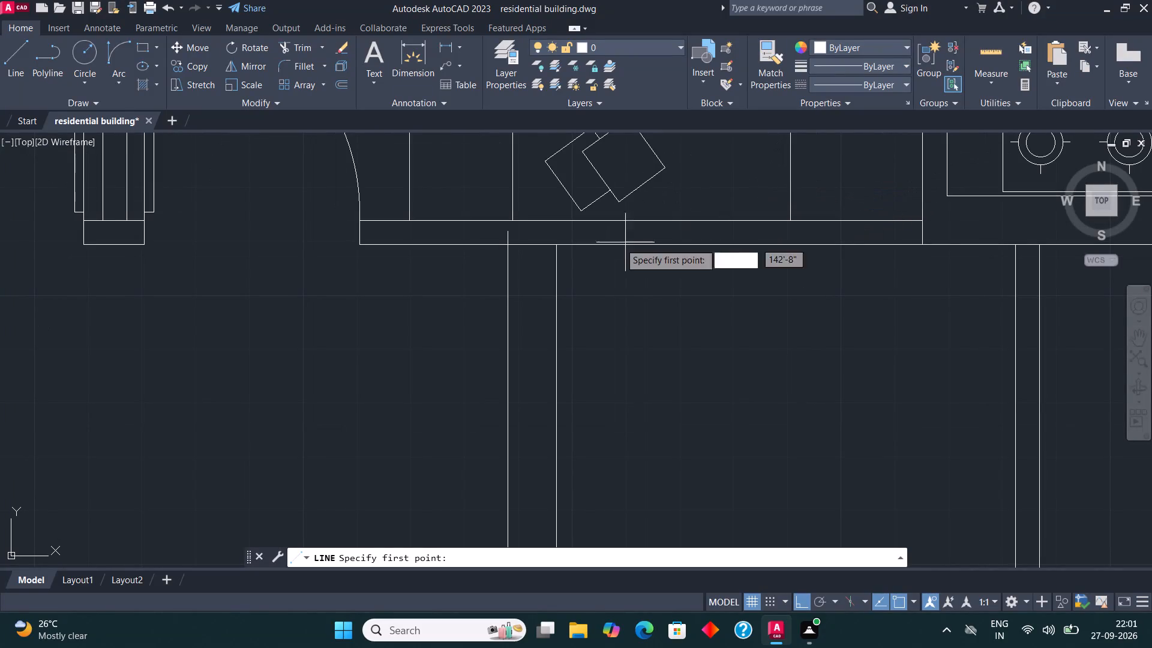
{"action": "left_click", "coordinate": [554, 343]}
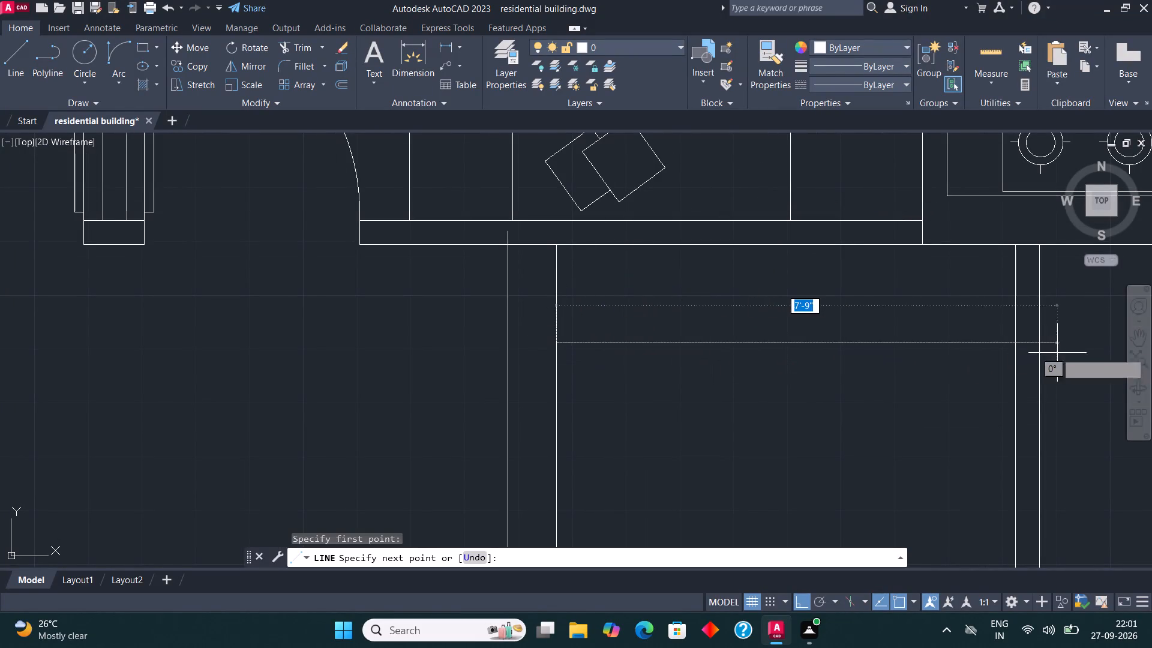
{"action": "left_click", "coordinate": [1028, 348]}
{"action": "left_click", "coordinate": [308, 52]}
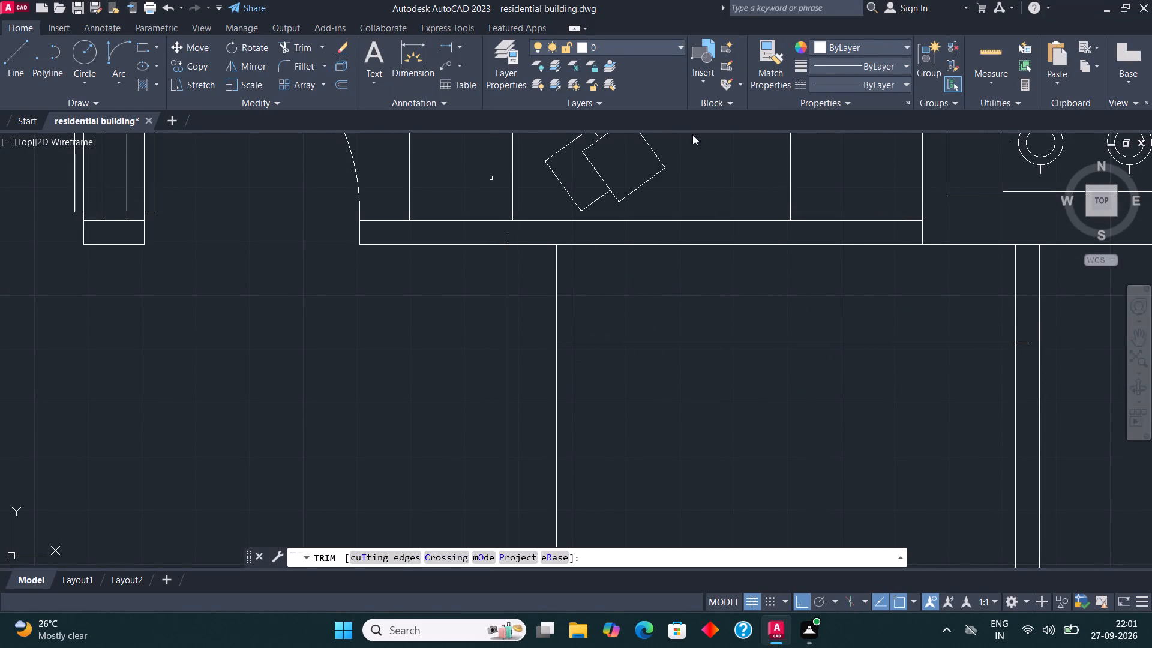
{"action": "left_click", "coordinate": [1021, 344]}
{"action": "key", "text": "Escape"}
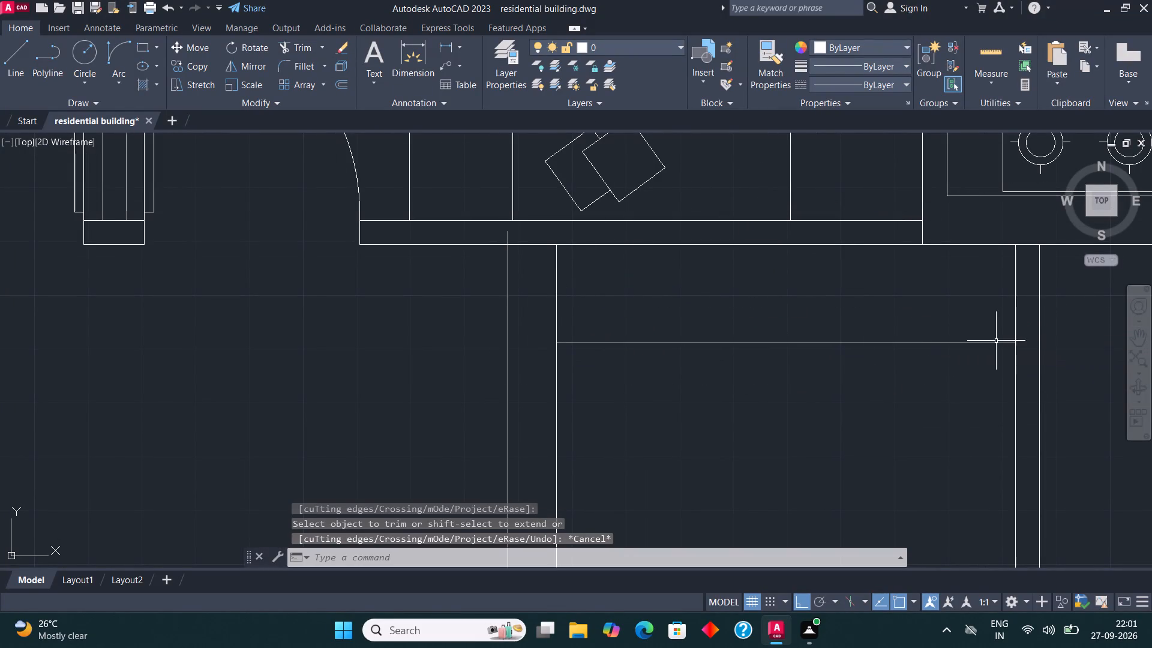
Offset the bay's horizontal line 9" downward.
{"action": "scroll", "coordinate": [815, 283], "scroll_direction": "down", "scroll_amount": 1}
{"action": "left_click", "coordinate": [751, 325]}
{"action": "left_click", "coordinate": [725, 307]}
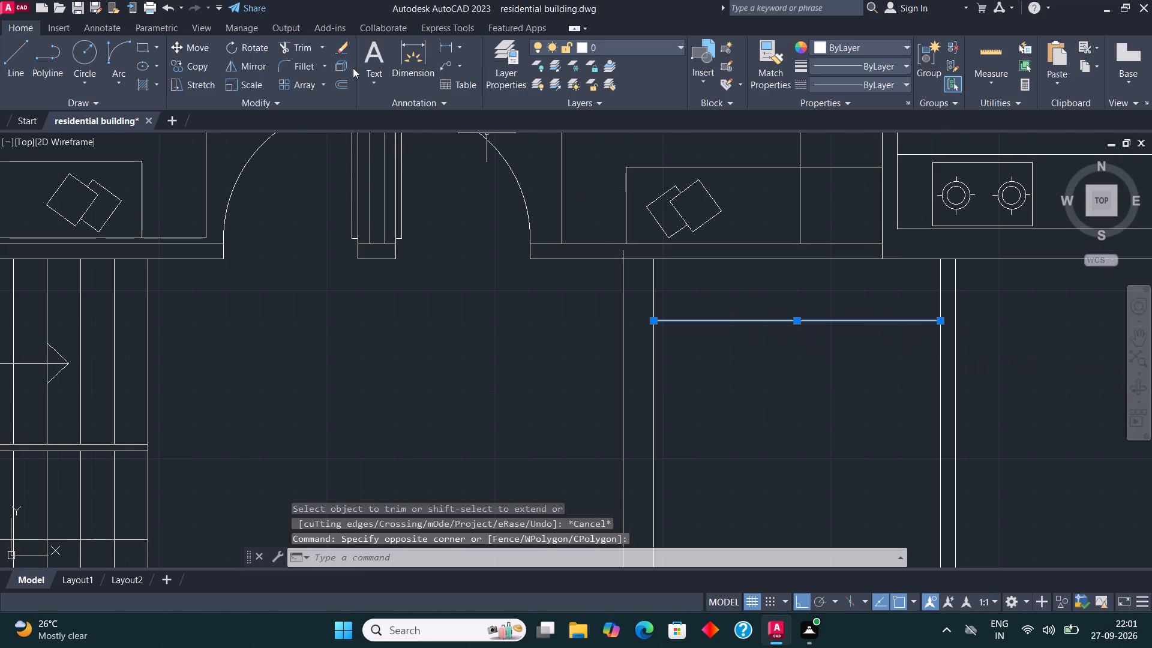
{"action": "left_click", "coordinate": [344, 88]}
{"action": "left_click", "coordinate": [790, 321]}
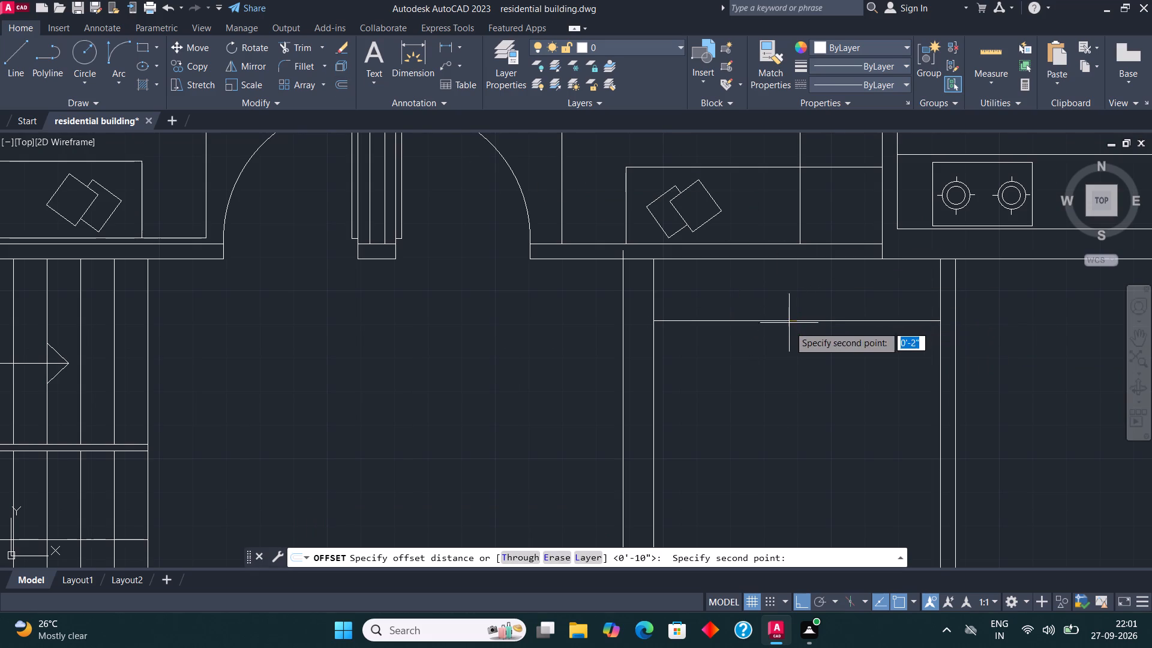
{"action": "type", "text": "9\""}
{"action": "key", "text": "Return"}
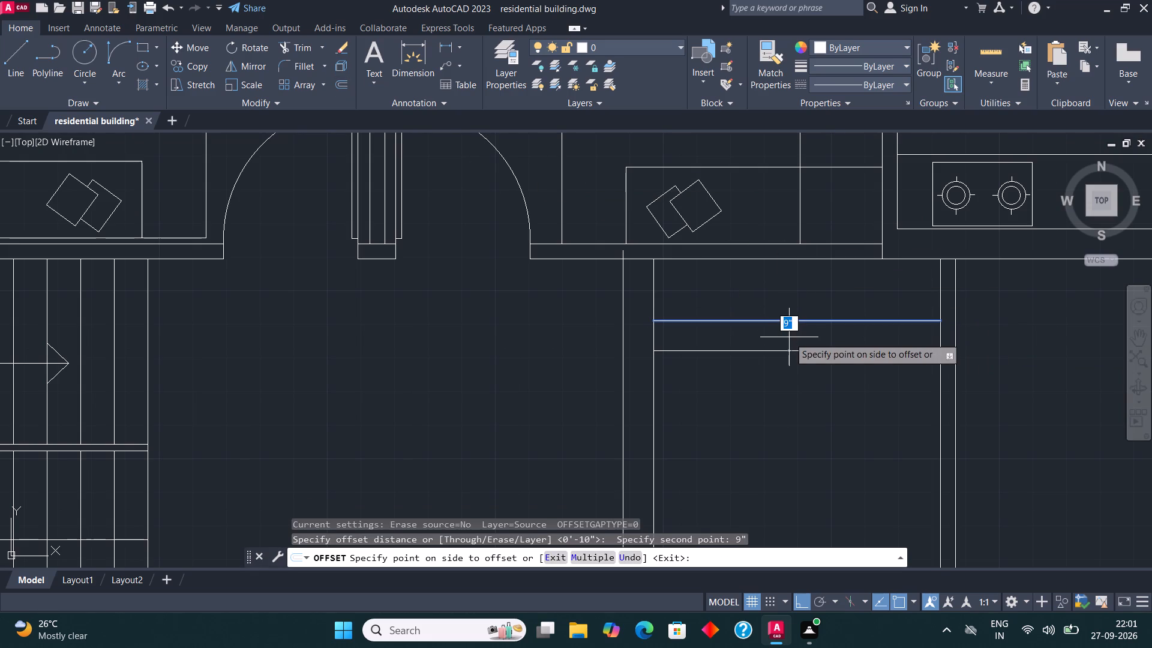
{"action": "left_click", "coordinate": [789, 337]}
{"action": "scroll", "coordinate": [775, 247], "scroll_direction": "down", "scroll_amount": 1}
{"action": "key", "text": "Escape"}
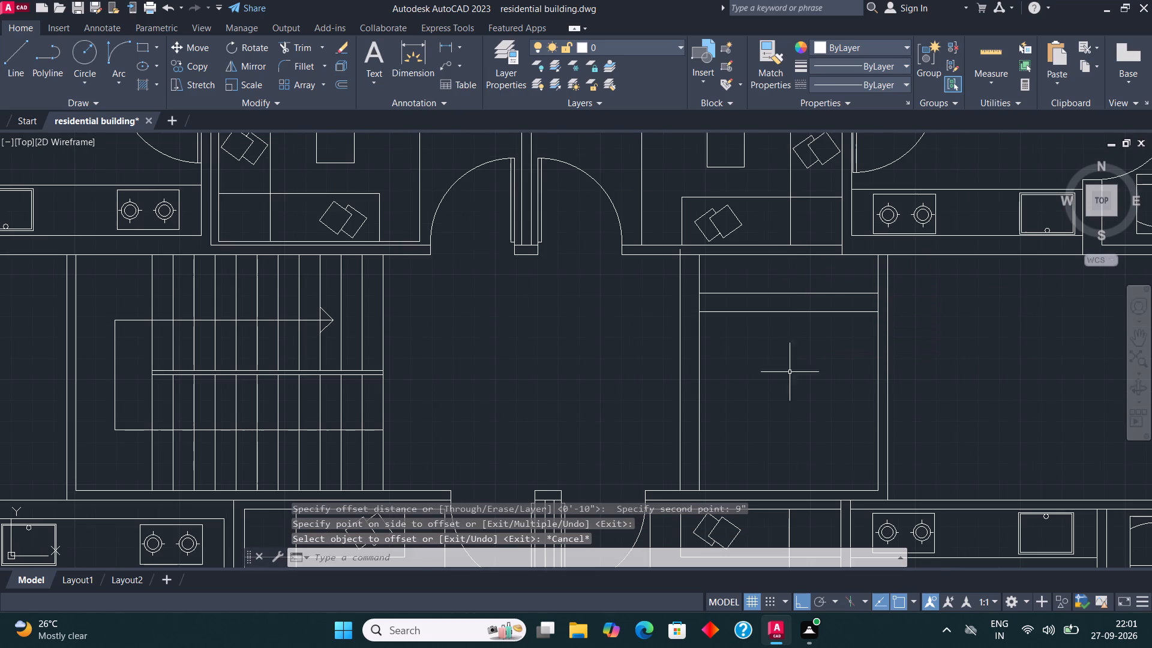
Copy the pair of horizontal lines about 5'-10" straight down to the lower part of the east bay.
{"action": "left_click", "coordinate": [770, 331]}
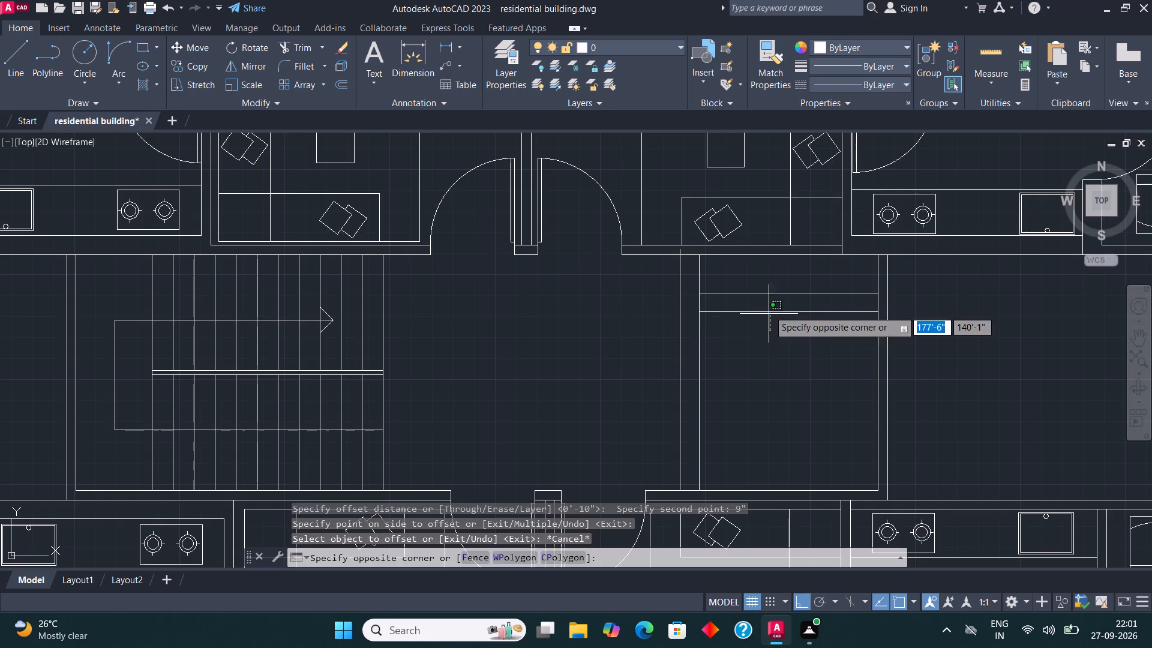
{"action": "left_click", "coordinate": [766, 294]}
{"action": "left_click", "coordinate": [733, 292]}
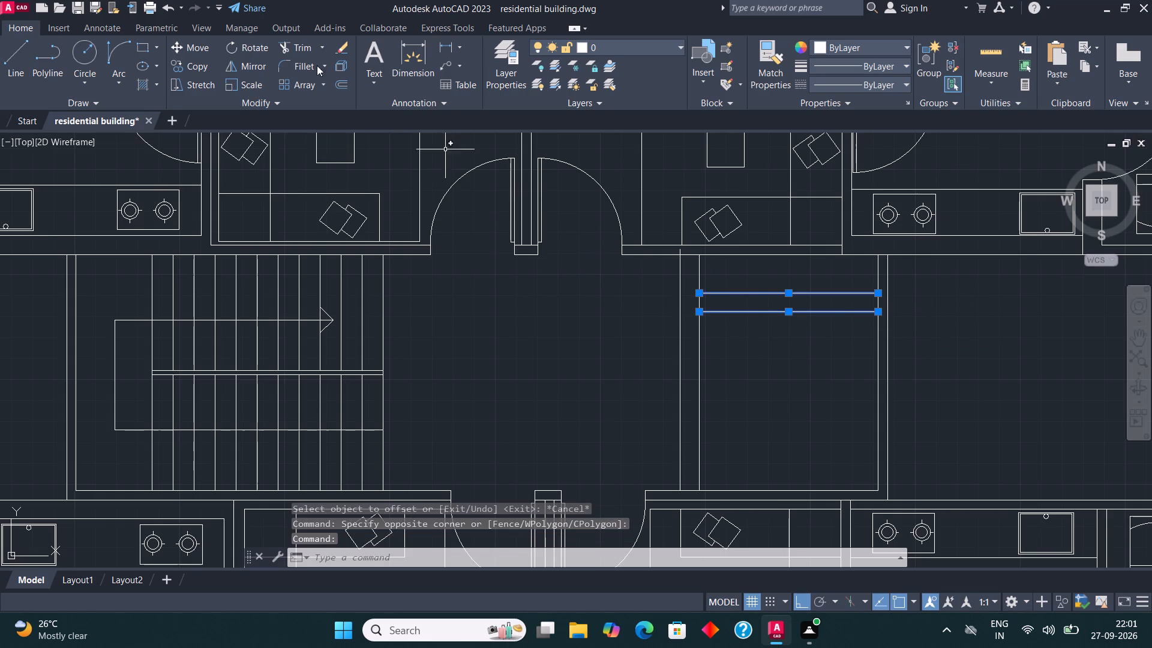
{"action": "left_click", "coordinate": [196, 71]}
{"action": "left_click", "coordinate": [695, 311]}
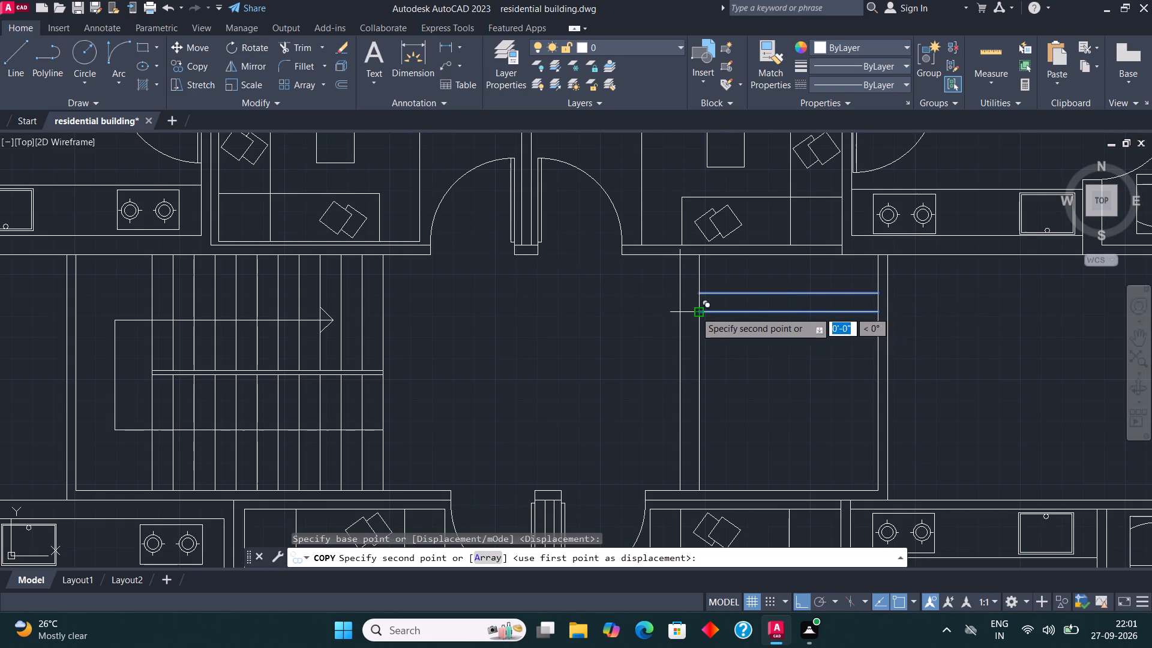
{"action": "left_click", "coordinate": [696, 459]}
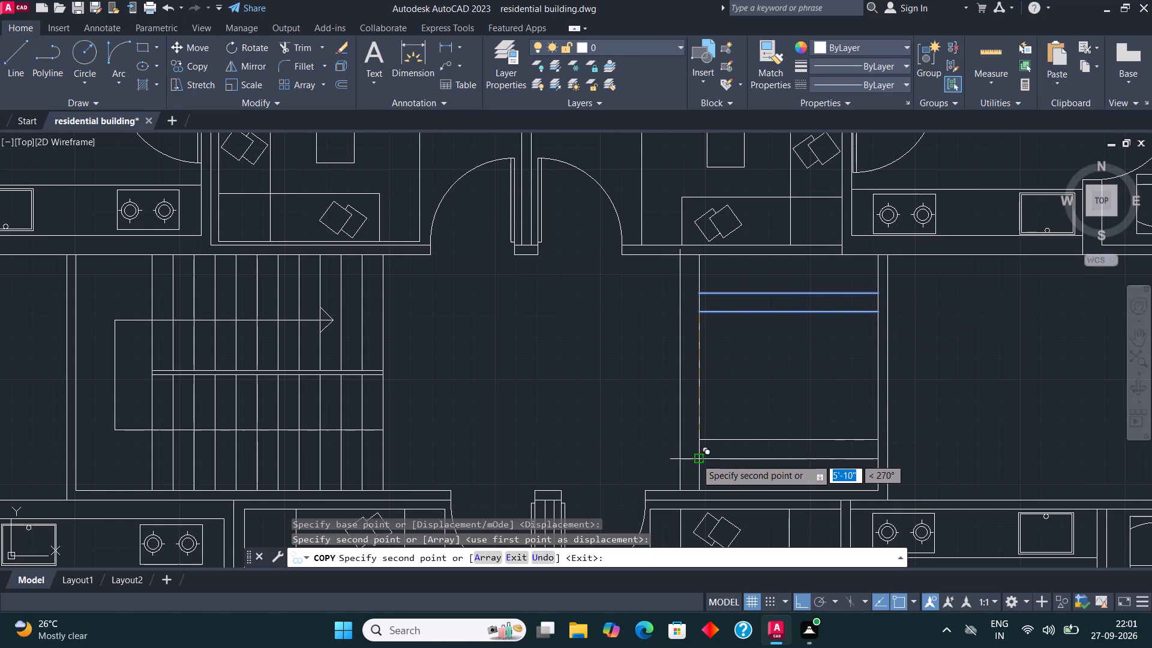
{"action": "key", "text": "Escape"}
Draw a rectangle inside the east bay between the two pairs of horizontal lines, slightly inset from the surrounding walls.
{"action": "scroll", "coordinate": [584, 333], "scroll_direction": "down", "scroll_amount": 2}
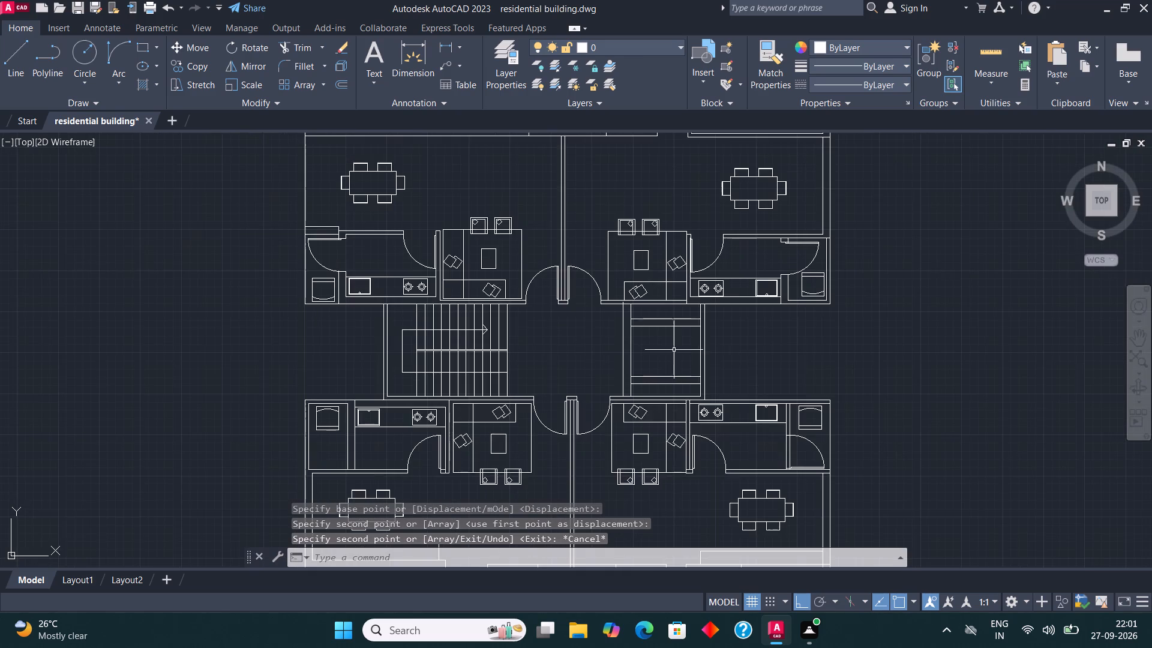
{"action": "scroll", "coordinate": [691, 345], "scroll_direction": "up", "scroll_amount": 1}
{"action": "left_click", "coordinate": [146, 52]}
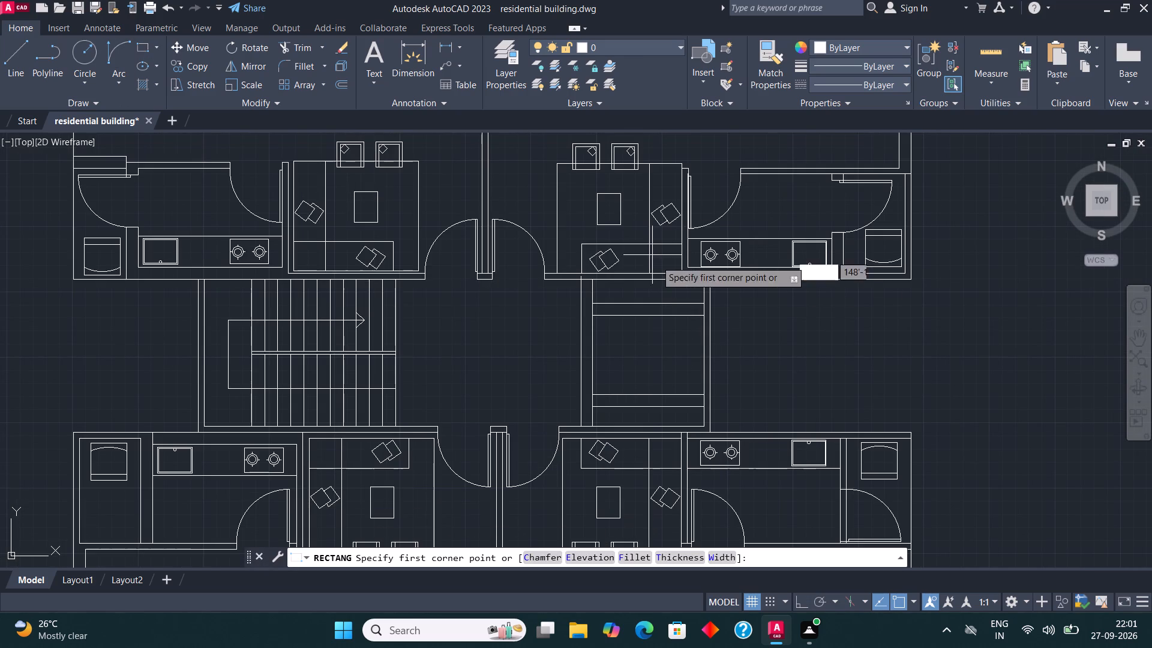
{"action": "scroll", "coordinate": [595, 325], "scroll_direction": "up", "scroll_amount": 3}
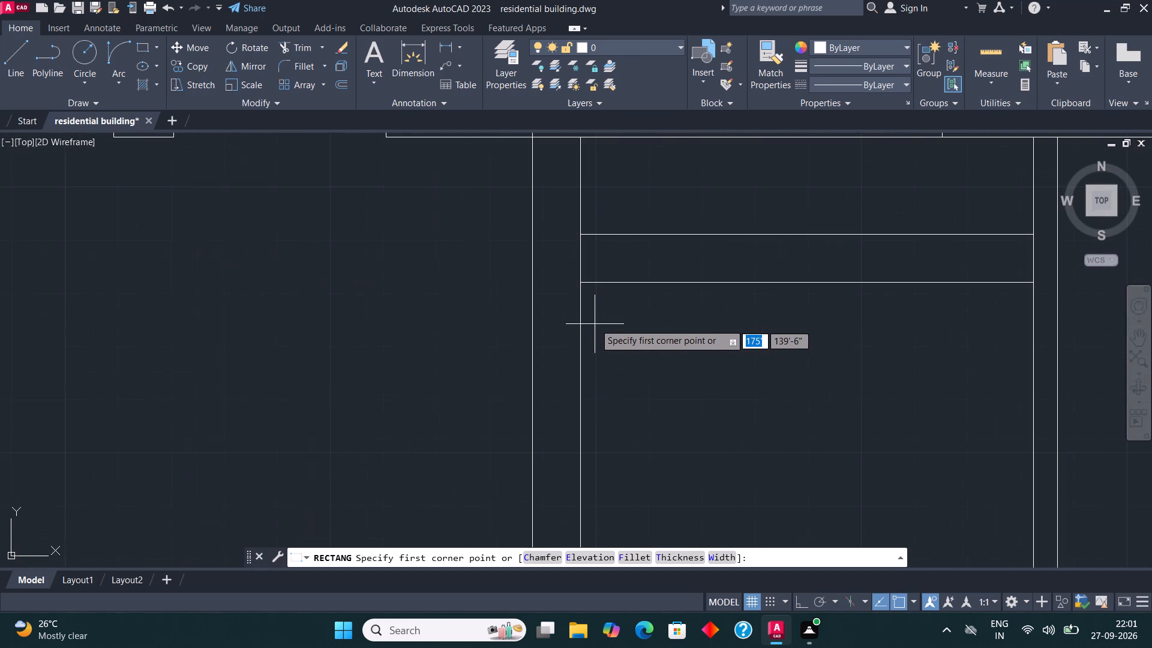
{"action": "left_click", "coordinate": [592, 295]}
{"action": "scroll", "coordinate": [593, 299], "scroll_direction": "down", "scroll_amount": 3}
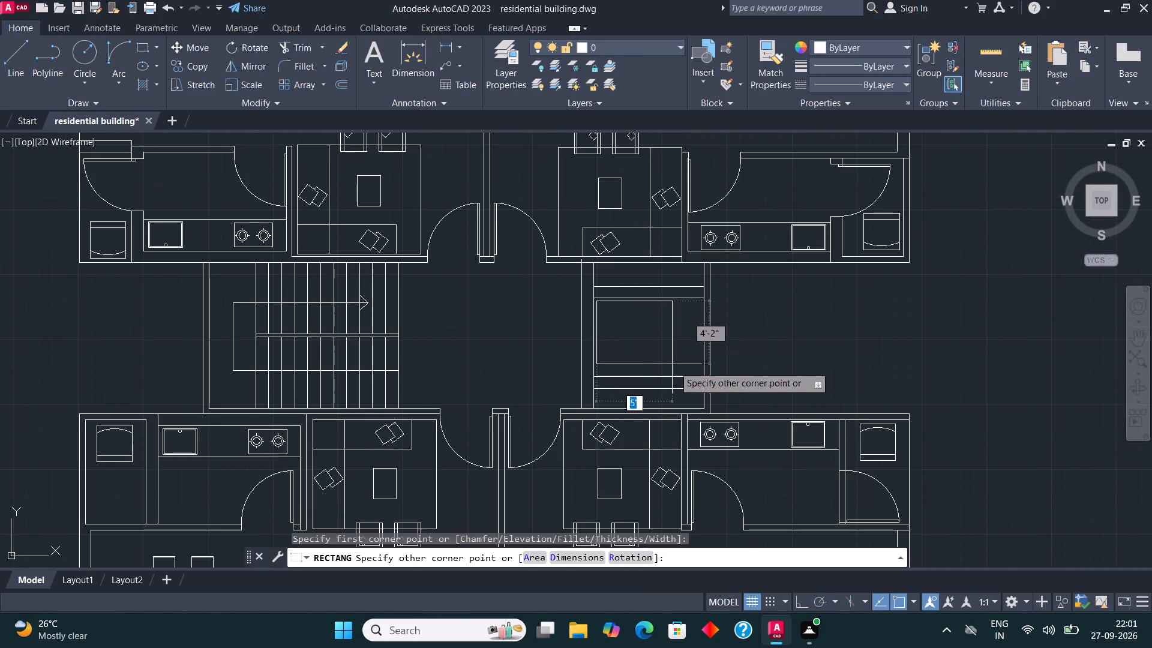
{"action": "scroll", "coordinate": [685, 378], "scroll_direction": "up", "scroll_amount": 3}
{"action": "left_click", "coordinate": [745, 366]}
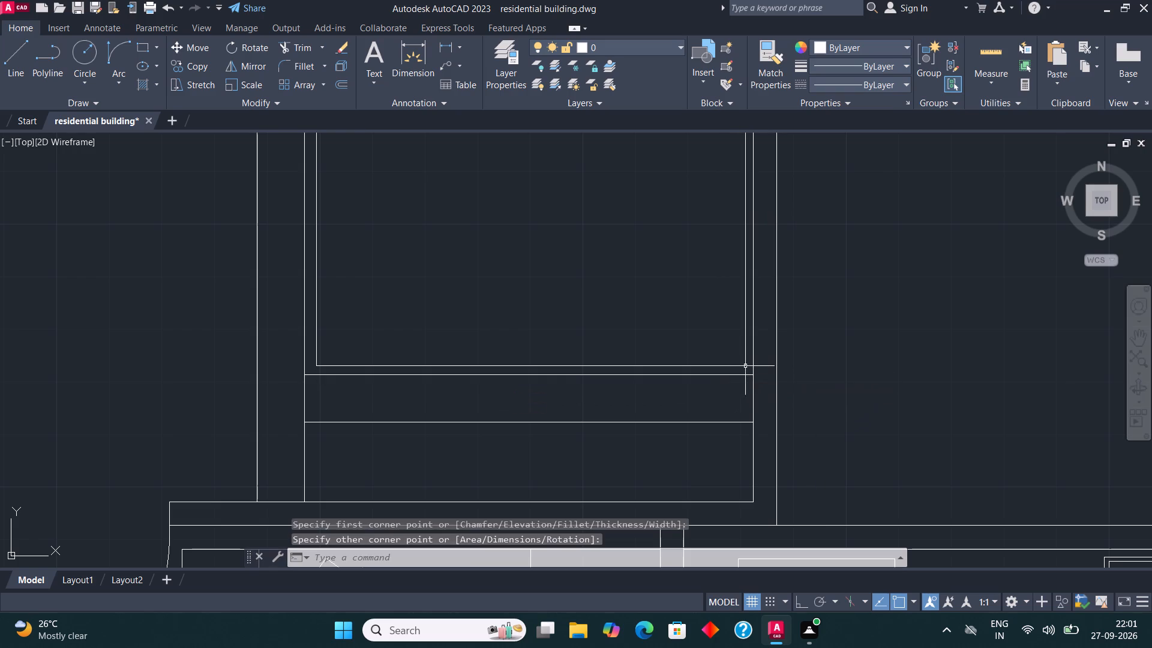
{"action": "key", "text": "Escape"}
{"action": "scroll", "coordinate": [607, 352], "scroll_direction": "down", "scroll_amount": 2}
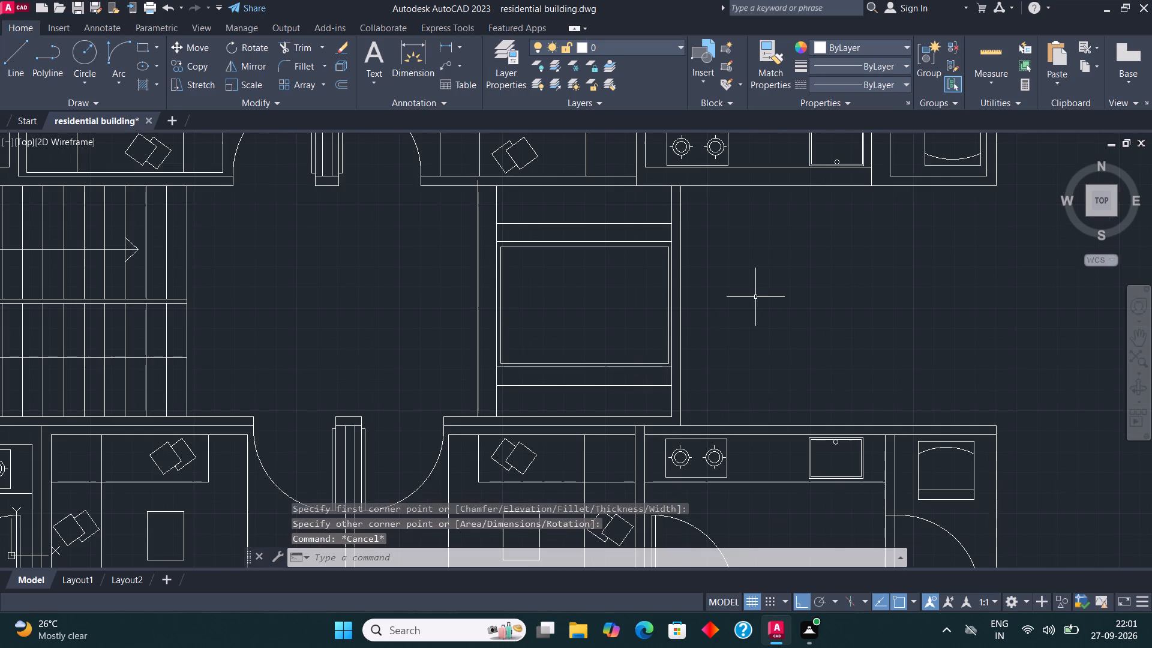
Add the multiline text 4'8" WIDE BALCONY inside the balcony at the plan's northwest corner.
{"action": "scroll", "coordinate": [752, 299], "scroll_direction": "down", "scroll_amount": 1}
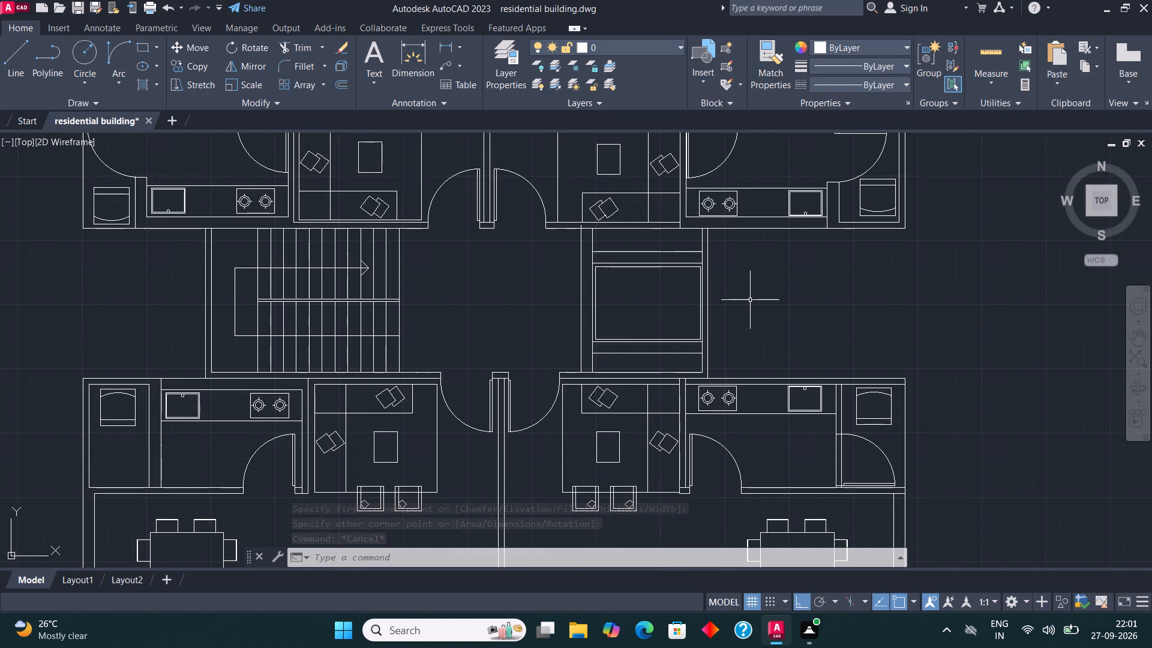
{"action": "scroll", "coordinate": [746, 308], "scroll_direction": "down", "scroll_amount": 3}
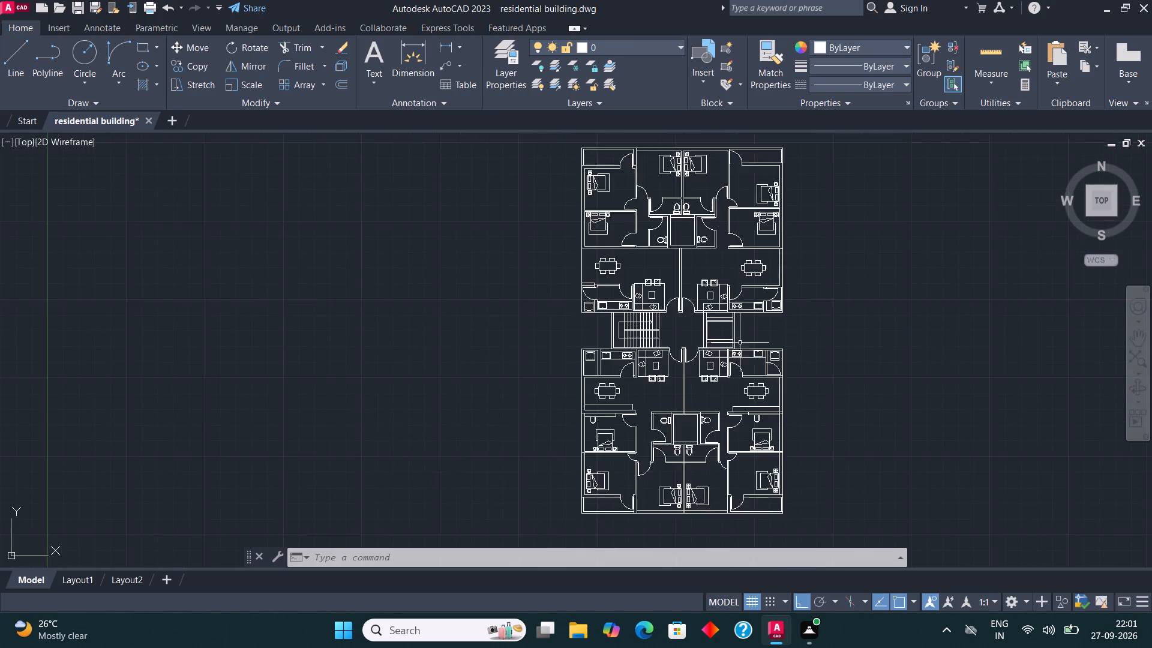
{"action": "scroll", "coordinate": [740, 343], "scroll_direction": "down", "scroll_amount": 1}
{"action": "scroll", "coordinate": [727, 207], "scroll_direction": "up", "scroll_amount": 3}
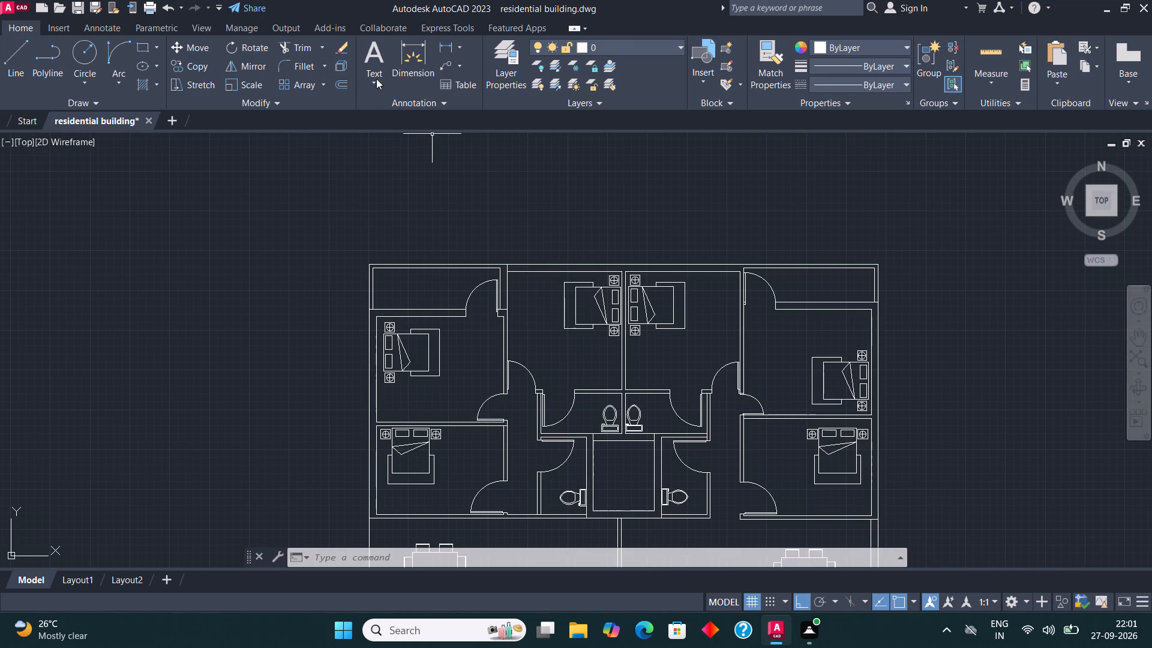
{"action": "left_click", "coordinate": [365, 47]}
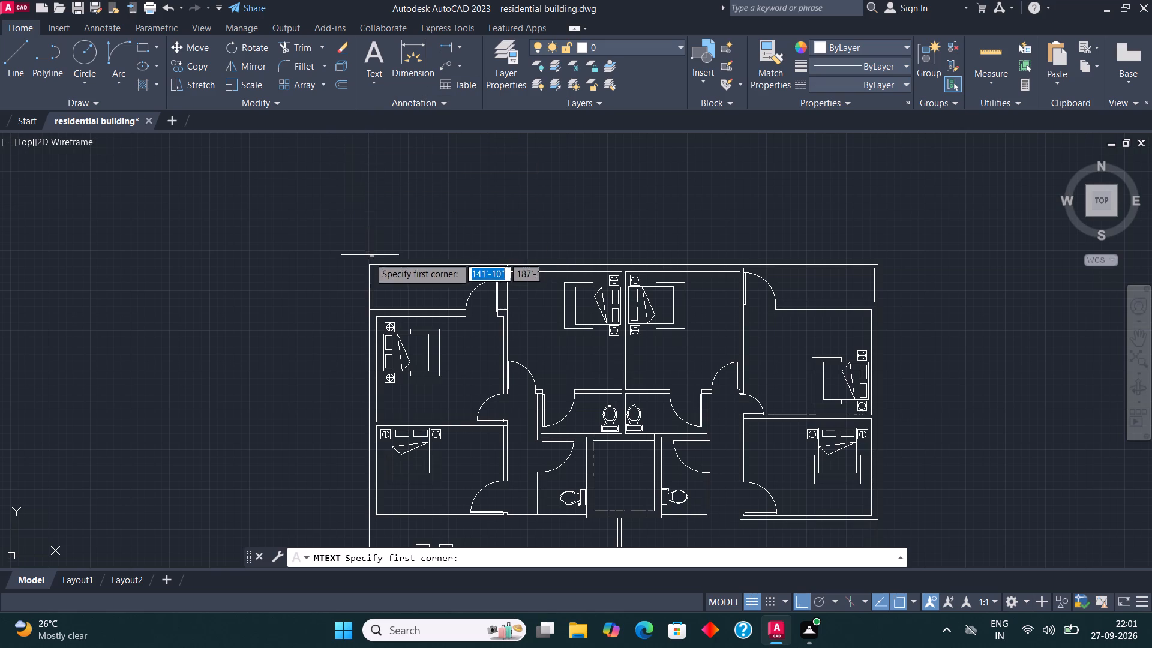
{"action": "scroll", "coordinate": [379, 291], "scroll_direction": "up", "scroll_amount": 2}
{"action": "left_click", "coordinate": [381, 299]}
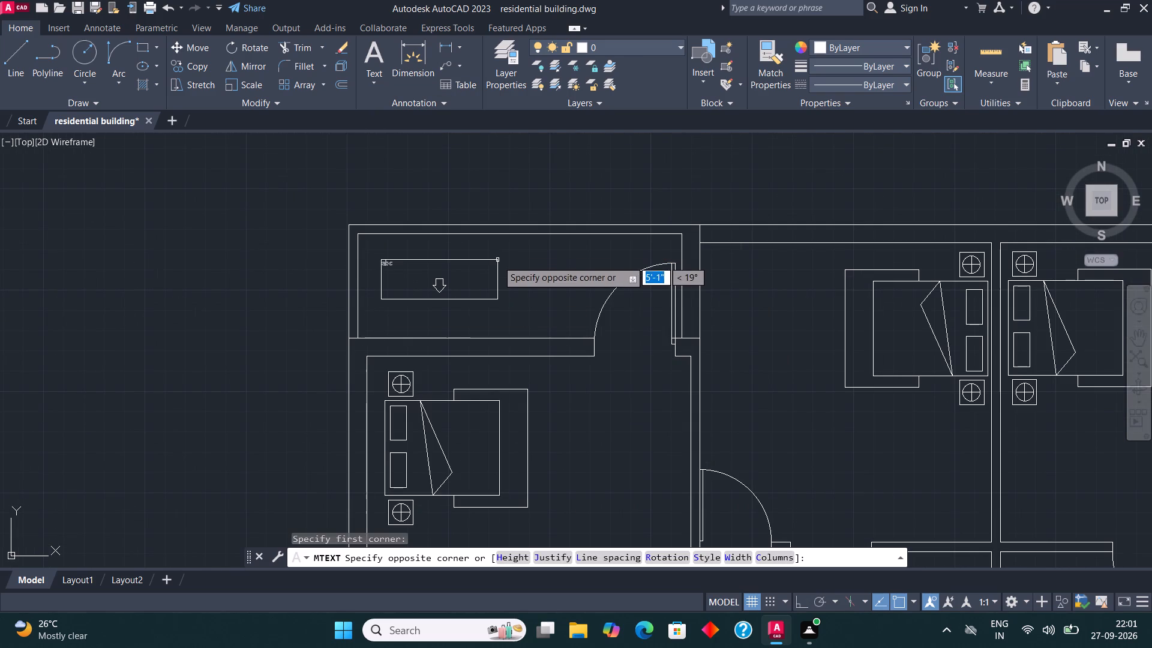
{"action": "left_click", "coordinate": [493, 272]}
{"action": "type", "text": "4'8\""}
{"action": "key", "text": "space"}
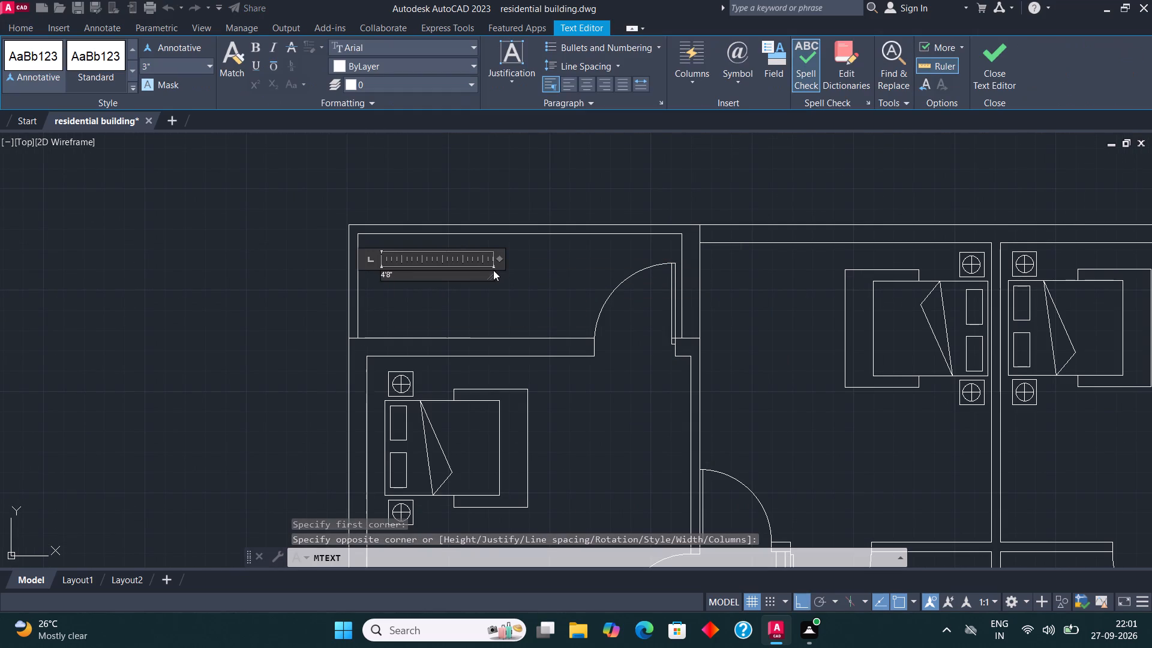
{"action": "type", "text": "WIDE BALCI"}
{"action": "key", "text": "BackSpace"}
{"action": "type", "text": "ONY"}
{"action": "left_click", "coordinate": [1001, 62]}
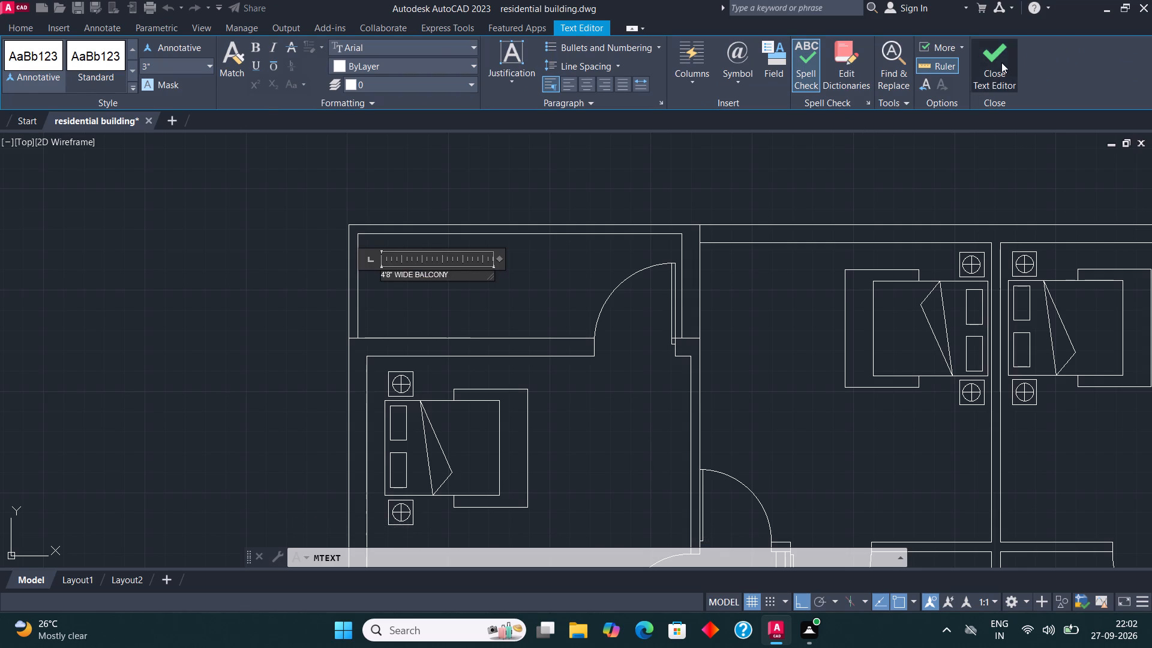
Scale the northwest balcony label up to a text height of about 6".
{"action": "left_click", "coordinate": [408, 277]}
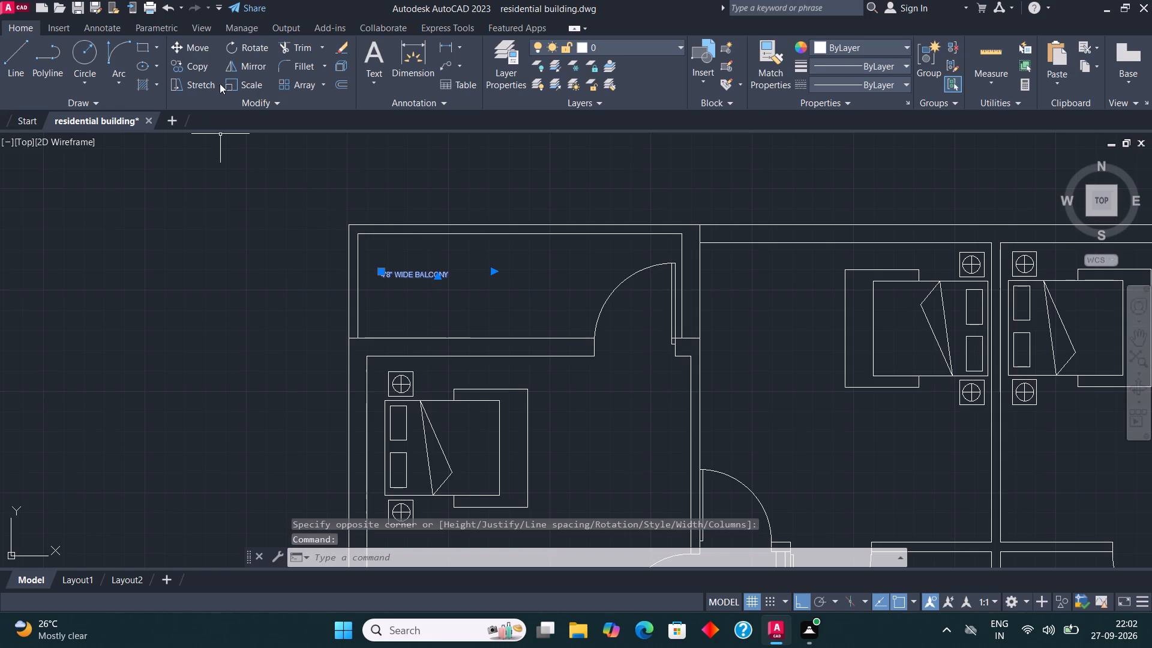
{"action": "left_click", "coordinate": [242, 86]}
{"action": "left_click", "coordinate": [402, 272]}
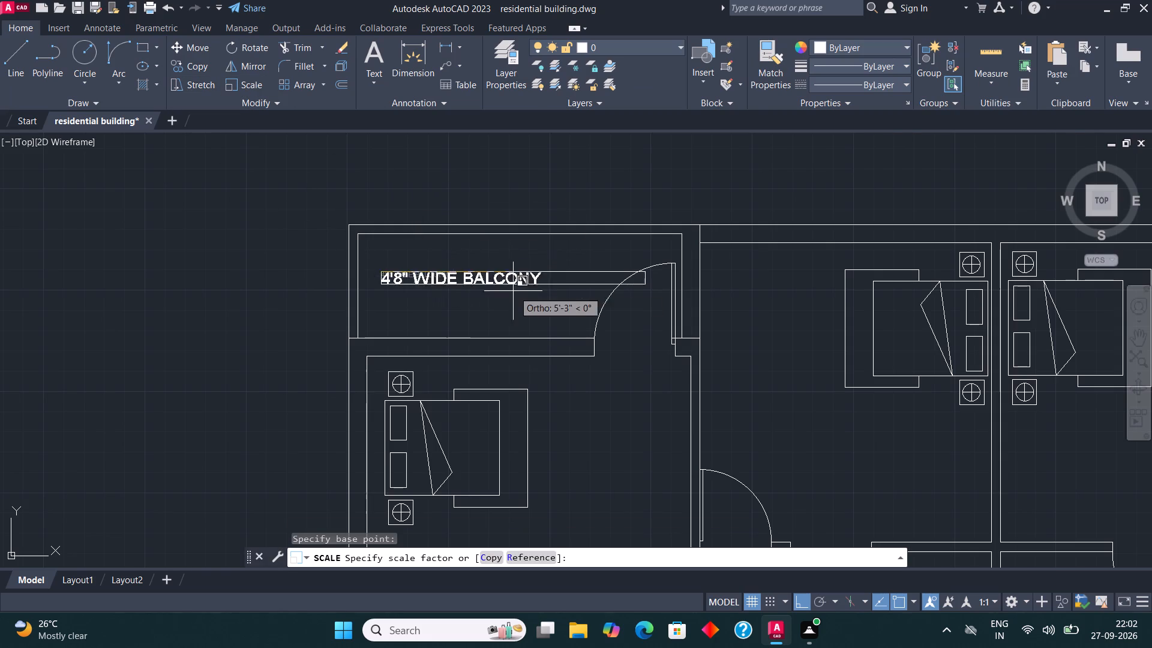
{"action": "left_click", "coordinate": [520, 293]}
Copy the balcony label into the northwest bedroom and, with ortho off, into the two central bedrooms of the upper flats.
{"action": "left_click", "coordinate": [482, 280]}
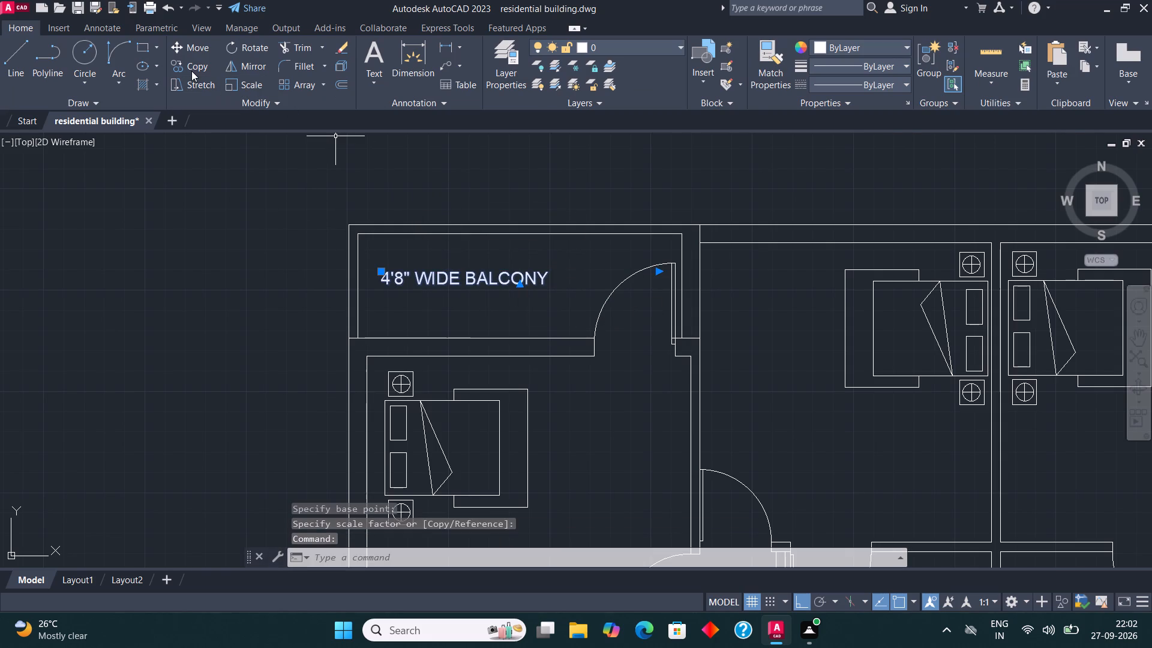
{"action": "left_click", "coordinate": [191, 70]}
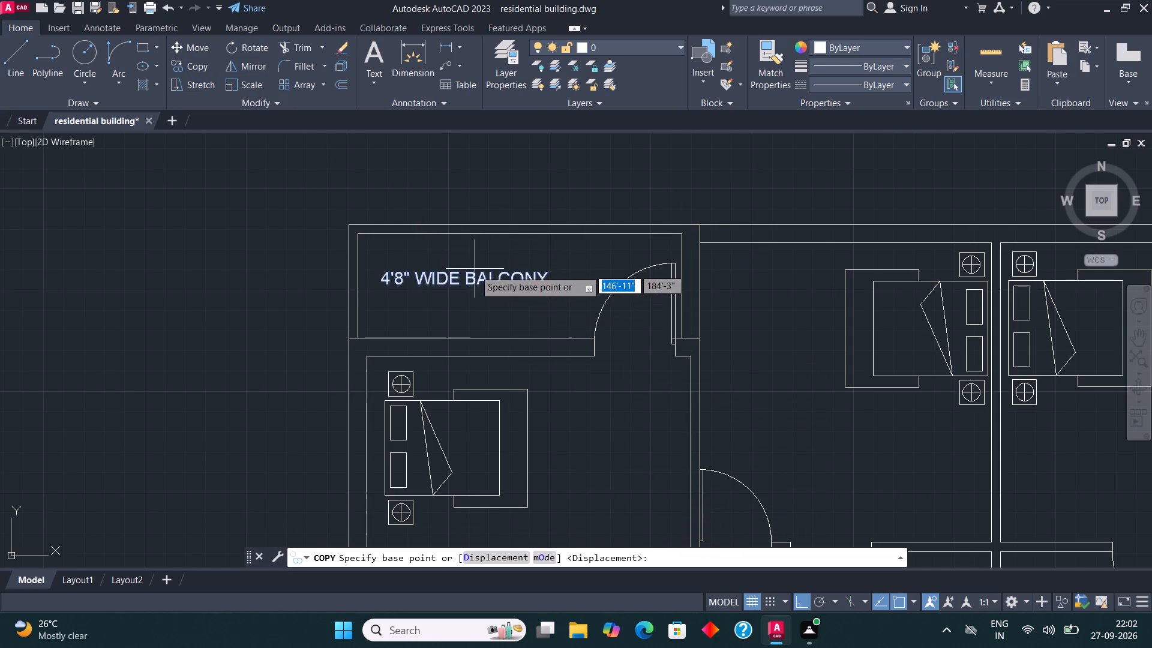
{"action": "left_click", "coordinate": [473, 275]}
{"action": "scroll", "coordinate": [482, 279], "scroll_direction": "down", "scroll_amount": 2}
{"action": "left_click", "coordinate": [517, 392]}
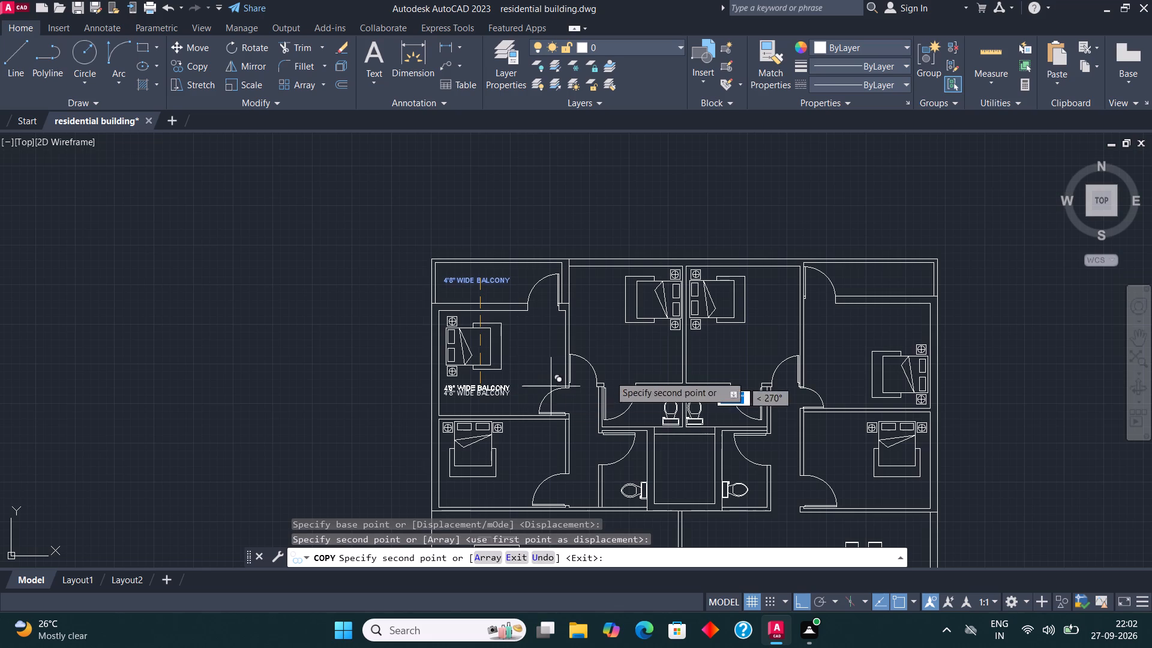
{"action": "key", "text": "F8"}
{"action": "scroll", "coordinate": [640, 364], "scroll_direction": "up", "scroll_amount": 2}
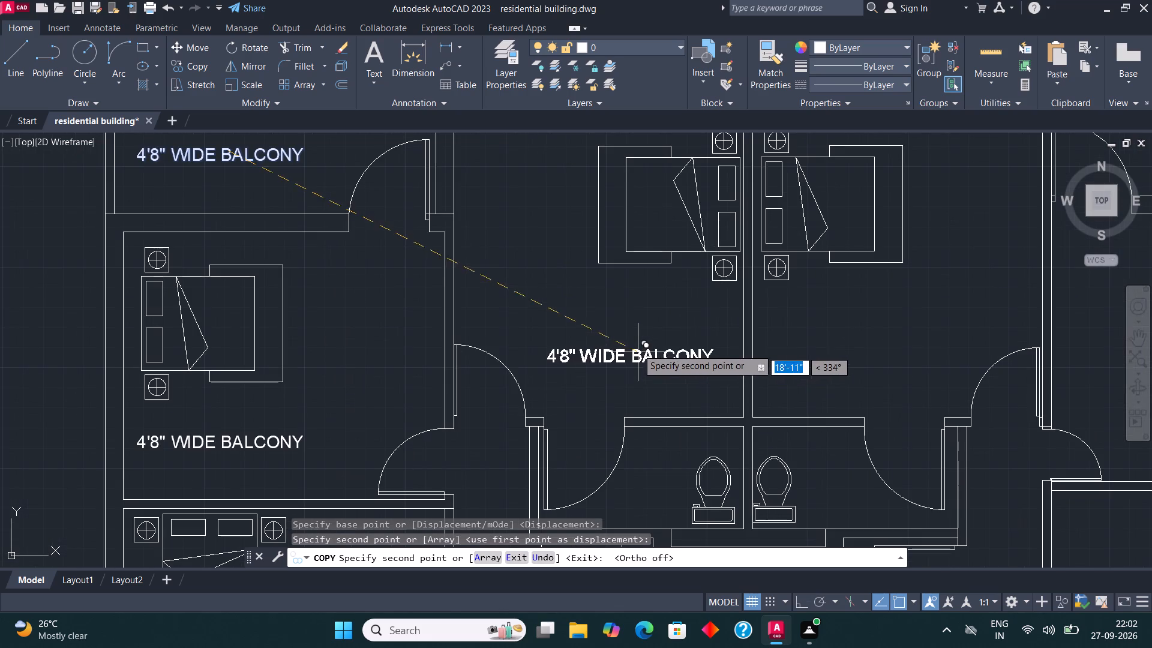
{"action": "left_click", "coordinate": [631, 328]}
{"action": "left_click", "coordinate": [877, 329]}
Place further label copies in the upper west toilet, the northeast bedroom, the northeast balcony and the lower bedroom of the upper east flat.
{"action": "scroll", "coordinate": [703, 259], "scroll_direction": "down", "scroll_amount": 2}
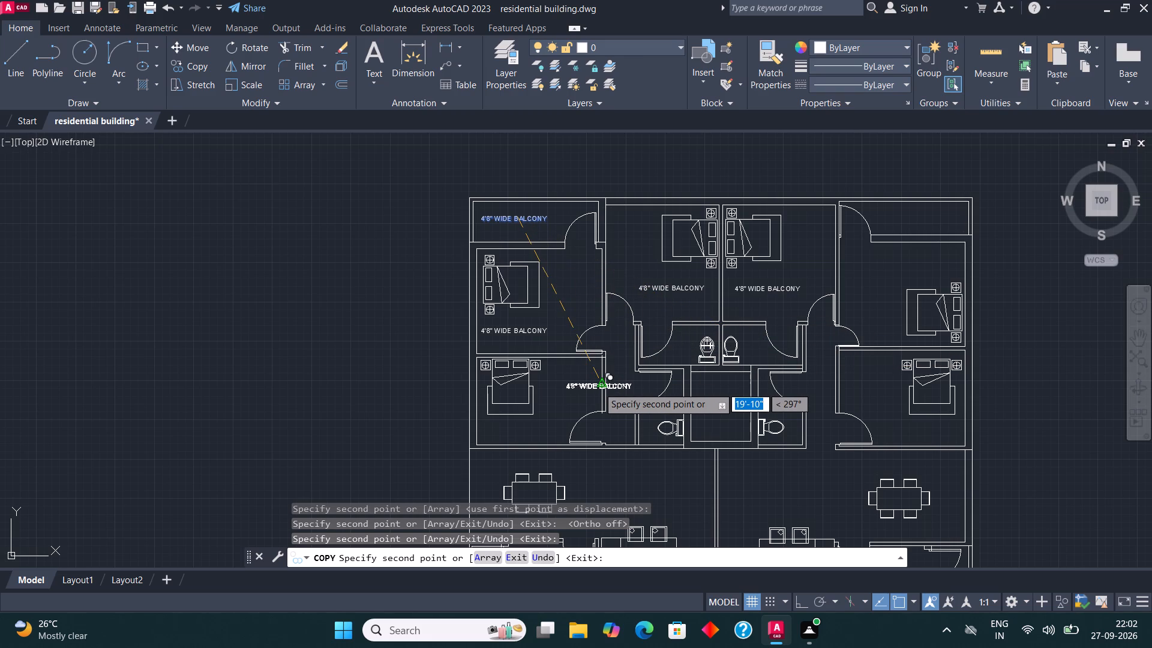
{"action": "left_click", "coordinate": [665, 329]}
{"action": "scroll", "coordinate": [610, 367], "scroll_direction": "down", "scroll_amount": 2}
{"action": "scroll", "coordinate": [729, 325], "scroll_direction": "up", "scroll_amount": 3}
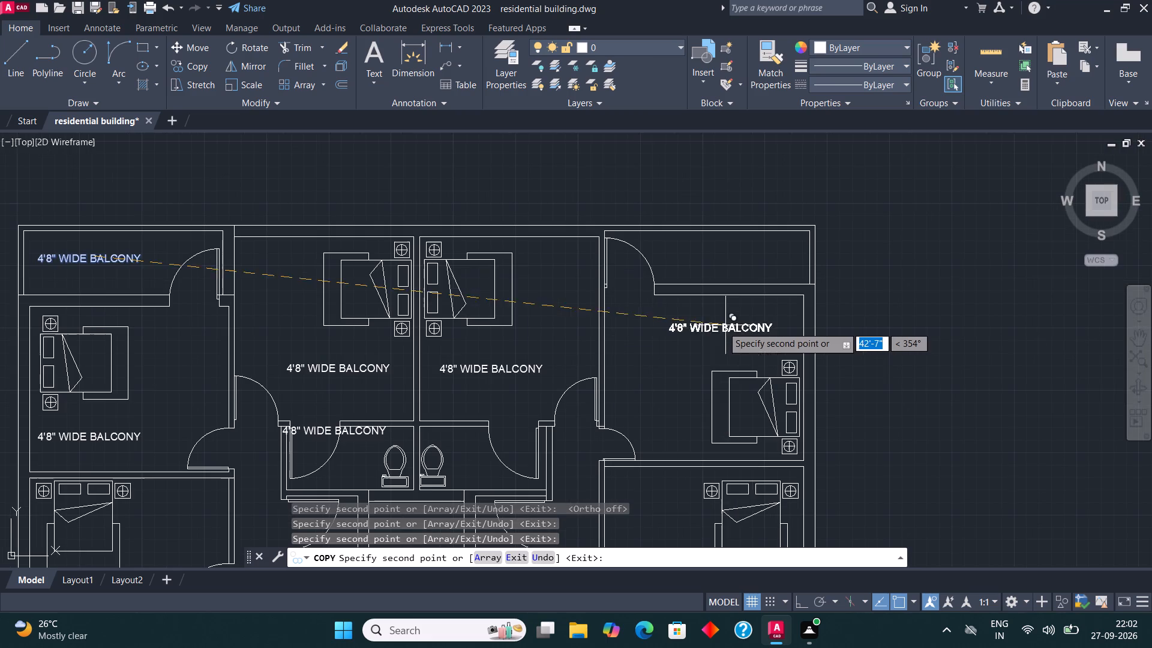
{"action": "left_click", "coordinate": [717, 321]}
{"action": "left_click", "coordinate": [735, 250]}
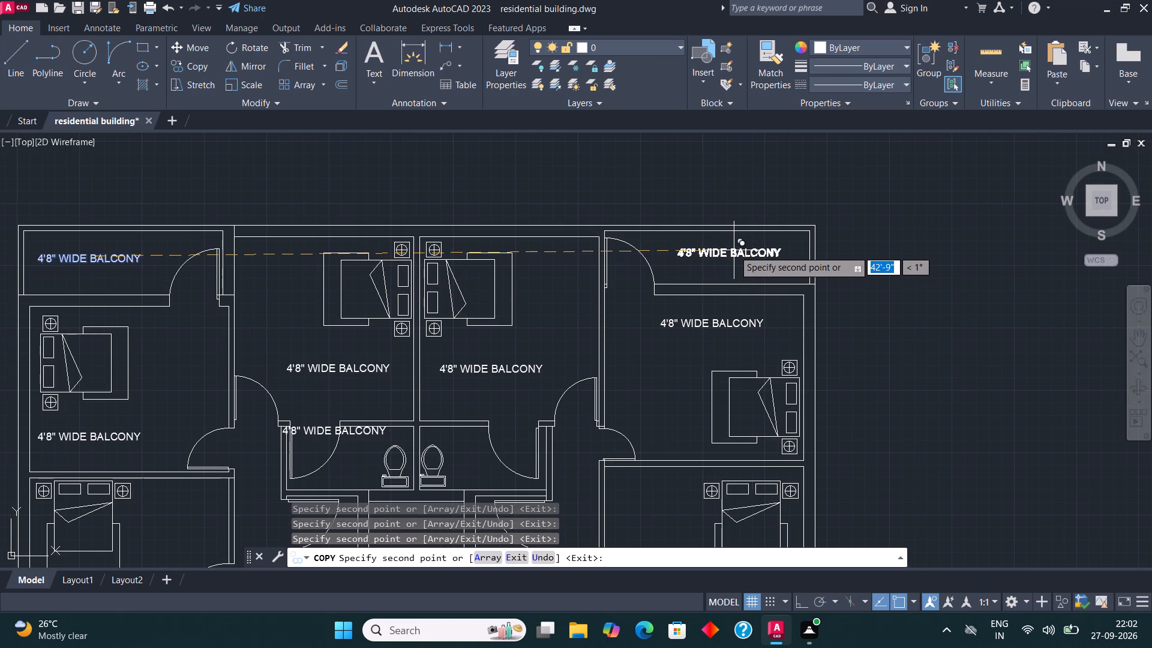
{"action": "scroll", "coordinate": [733, 254], "scroll_direction": "down", "scroll_amount": 1}
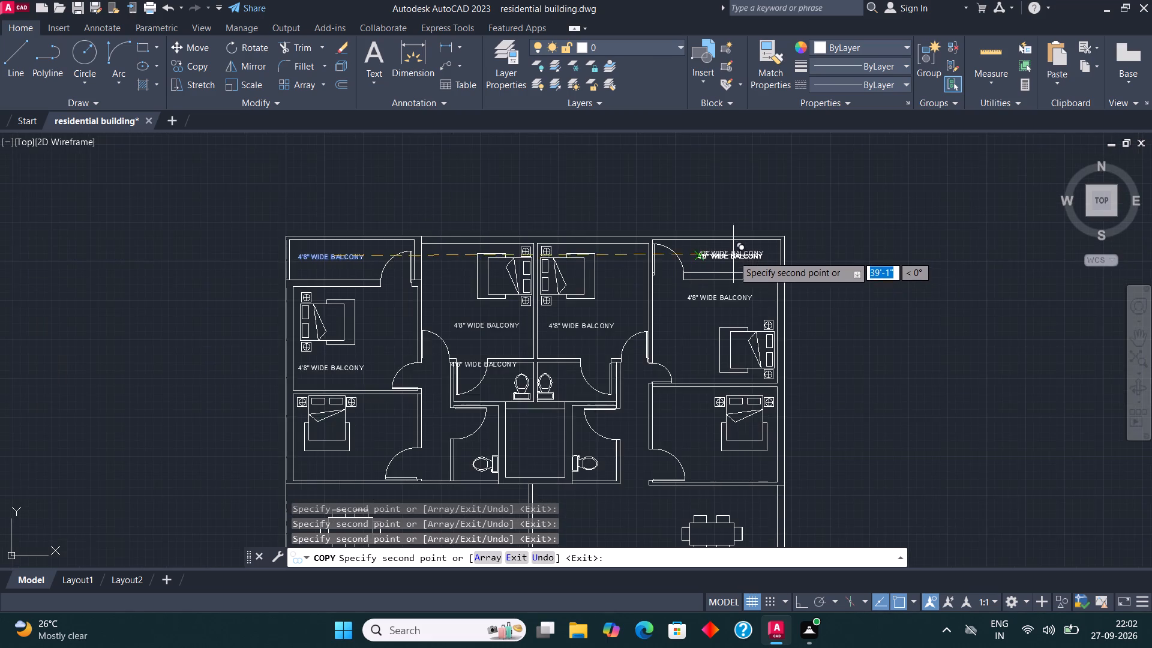
{"action": "scroll", "coordinate": [740, 290], "scroll_direction": "down", "scroll_amount": 2}
{"action": "scroll", "coordinate": [721, 358], "scroll_direction": "up", "scroll_amount": 3}
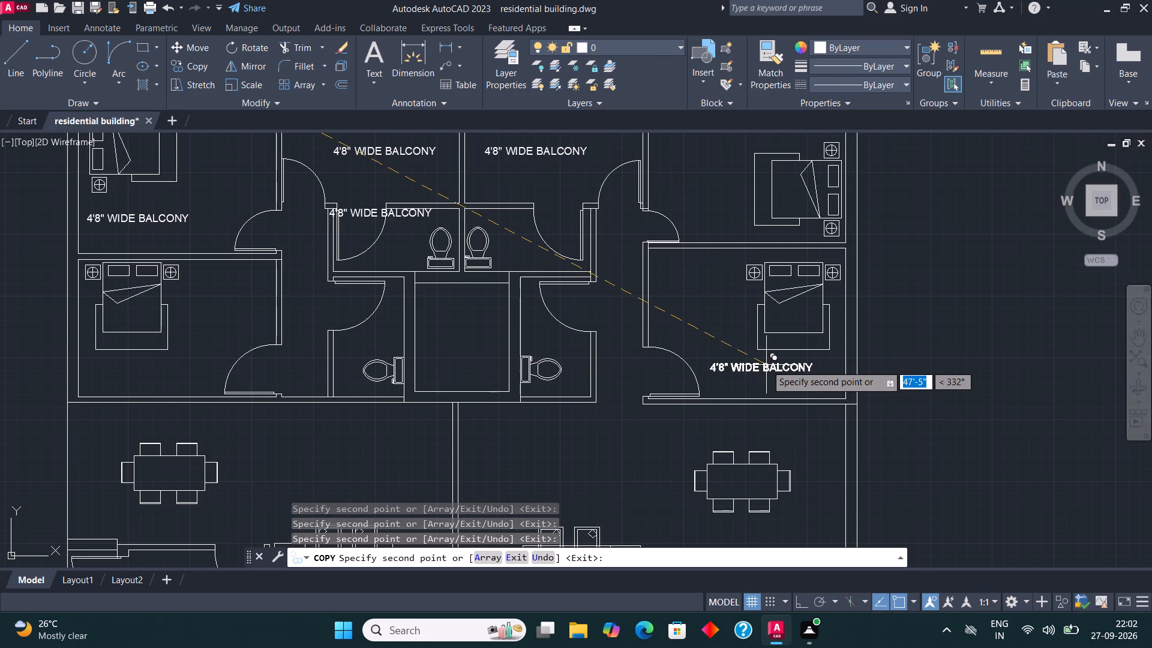
{"action": "left_click", "coordinate": [766, 365]}
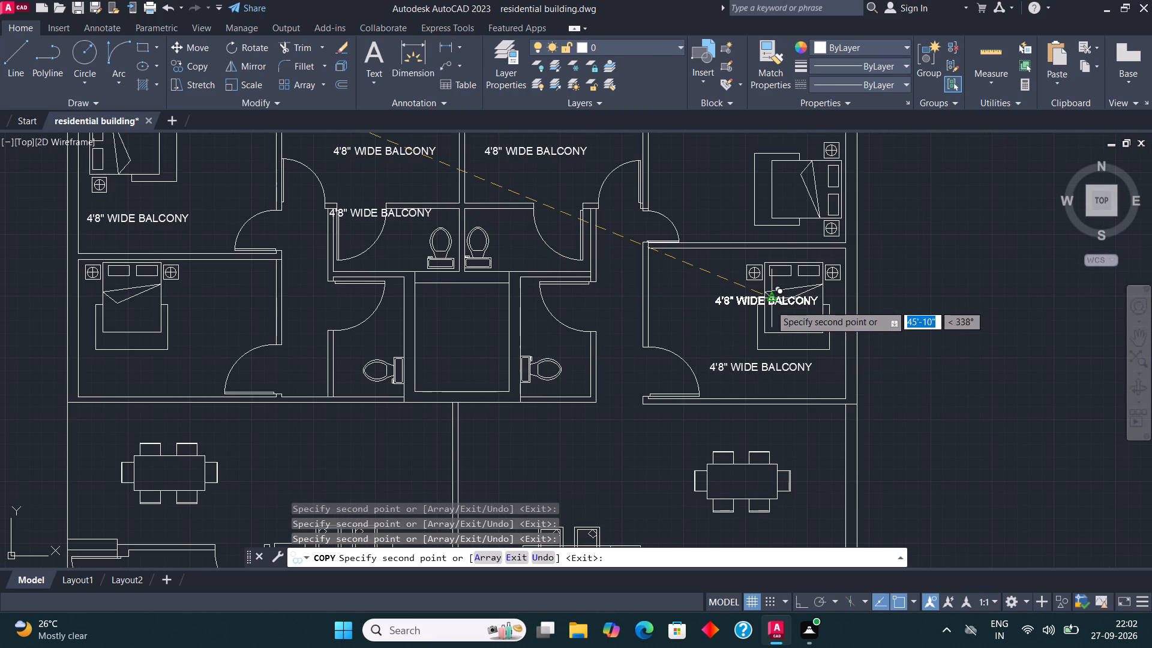
Place label copies beside the dining tables and above the living-room seating in both upper flats.
{"action": "scroll", "coordinate": [770, 307], "scroll_direction": "down", "scroll_amount": 1}
{"action": "left_click", "coordinate": [470, 400]}
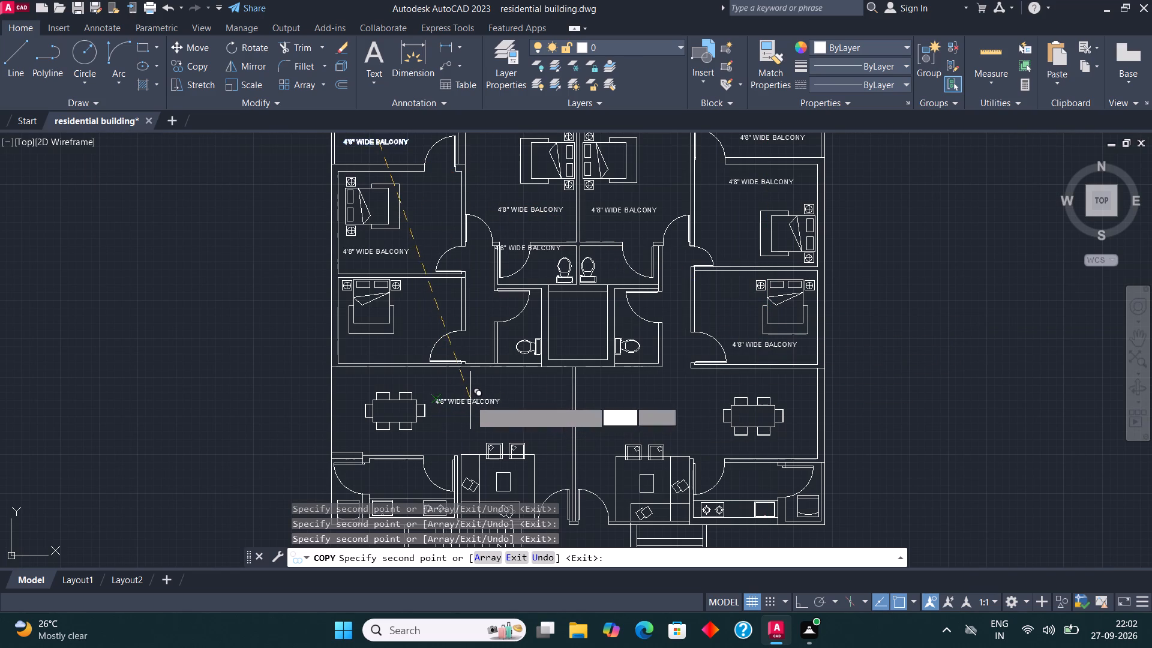
{"action": "left_click", "coordinate": [681, 398]}
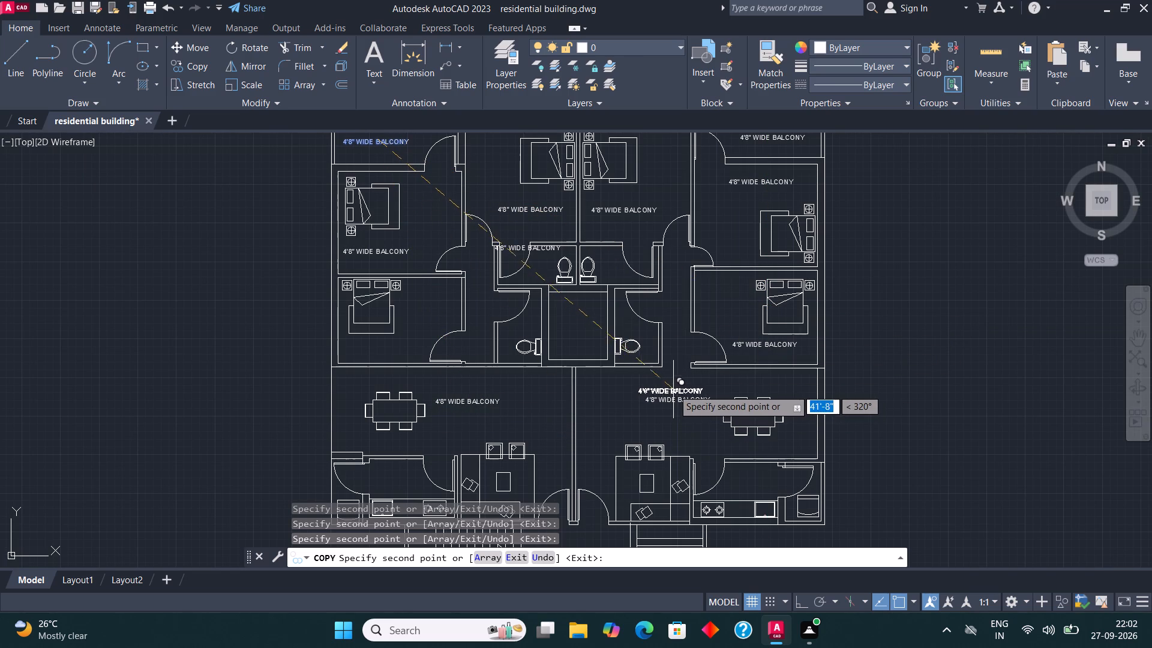
{"action": "scroll", "coordinate": [674, 389], "scroll_direction": "down", "scroll_amount": 2}
{"action": "scroll", "coordinate": [583, 428], "scroll_direction": "up", "scroll_amount": 2}
{"action": "left_click", "coordinate": [661, 376]}
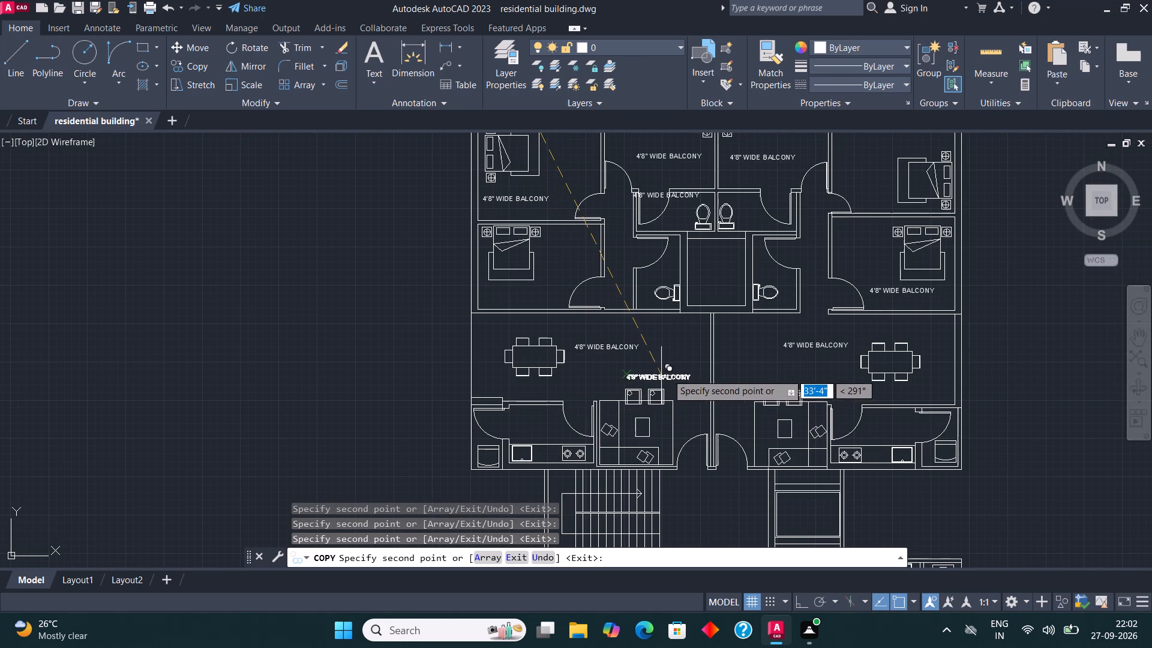
{"action": "left_click", "coordinate": [770, 381]}
Place label copies in the central lobby and inside the east bay's rectangle, and finish copying.
{"action": "scroll", "coordinate": [764, 353], "scroll_direction": "down", "scroll_amount": 1}
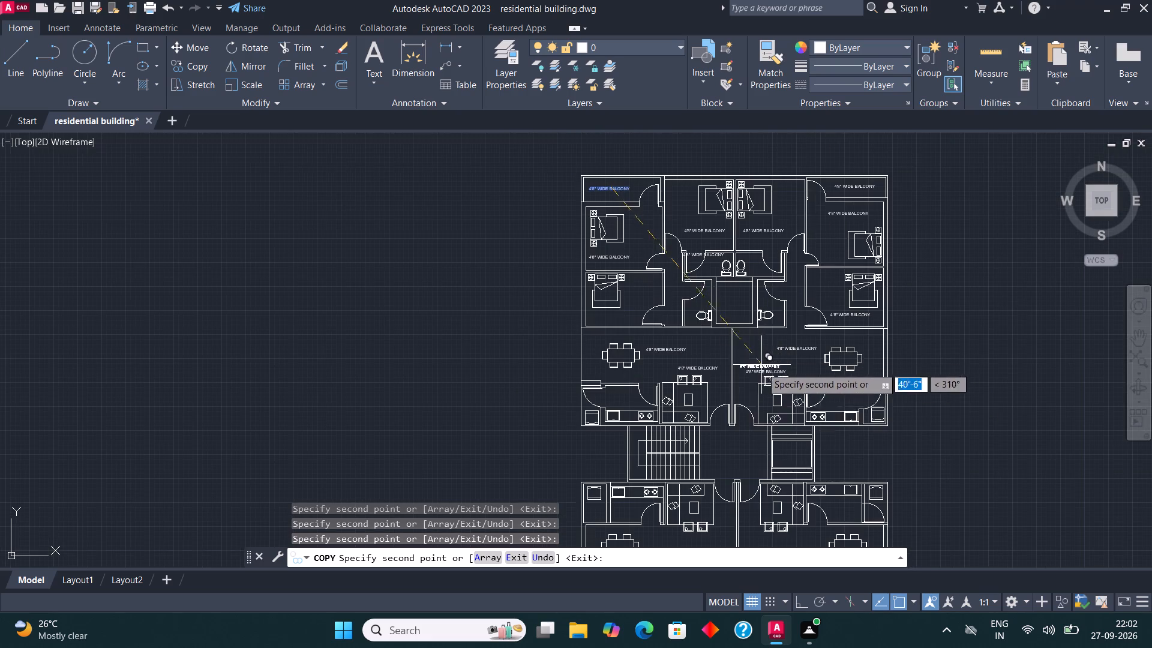
{"action": "scroll", "coordinate": [737, 455], "scroll_direction": "up", "scroll_amount": 2}
{"action": "left_click", "coordinate": [728, 445]}
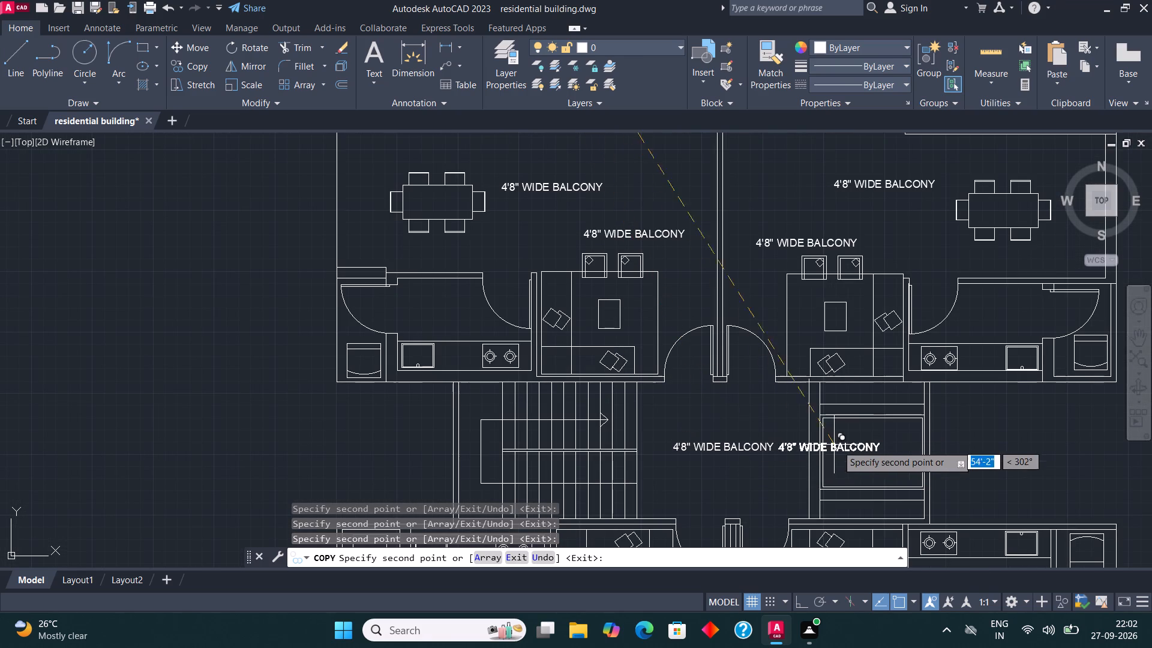
{"action": "left_click", "coordinate": [873, 447]}
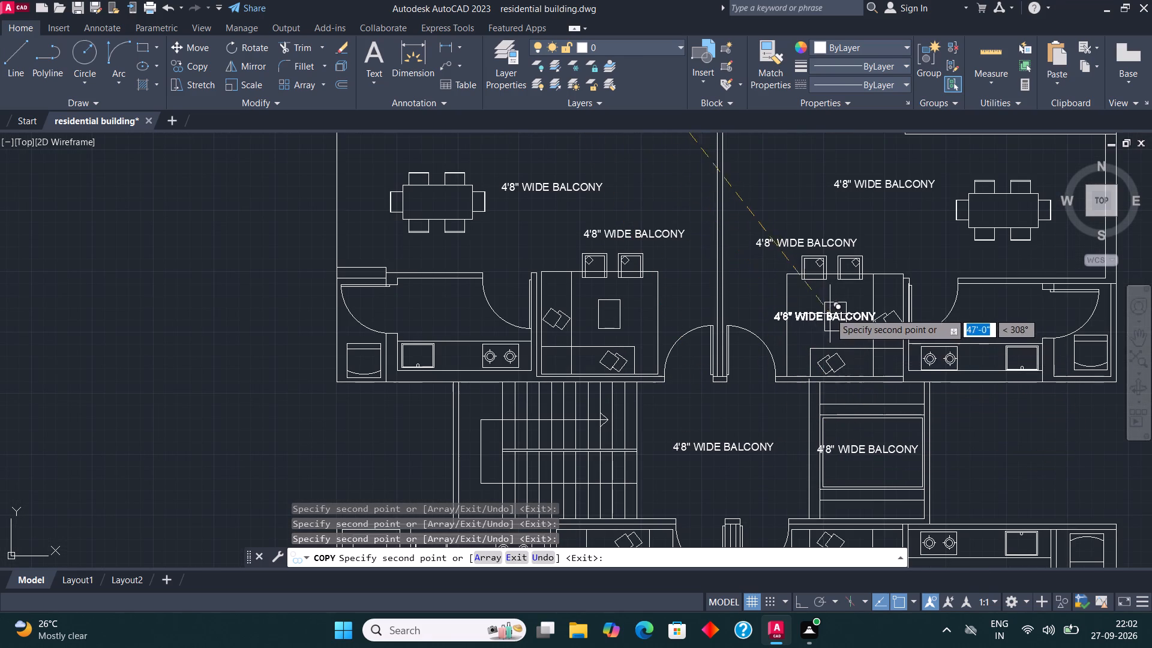
{"action": "scroll", "coordinate": [825, 310], "scroll_direction": "down", "scroll_amount": 2}
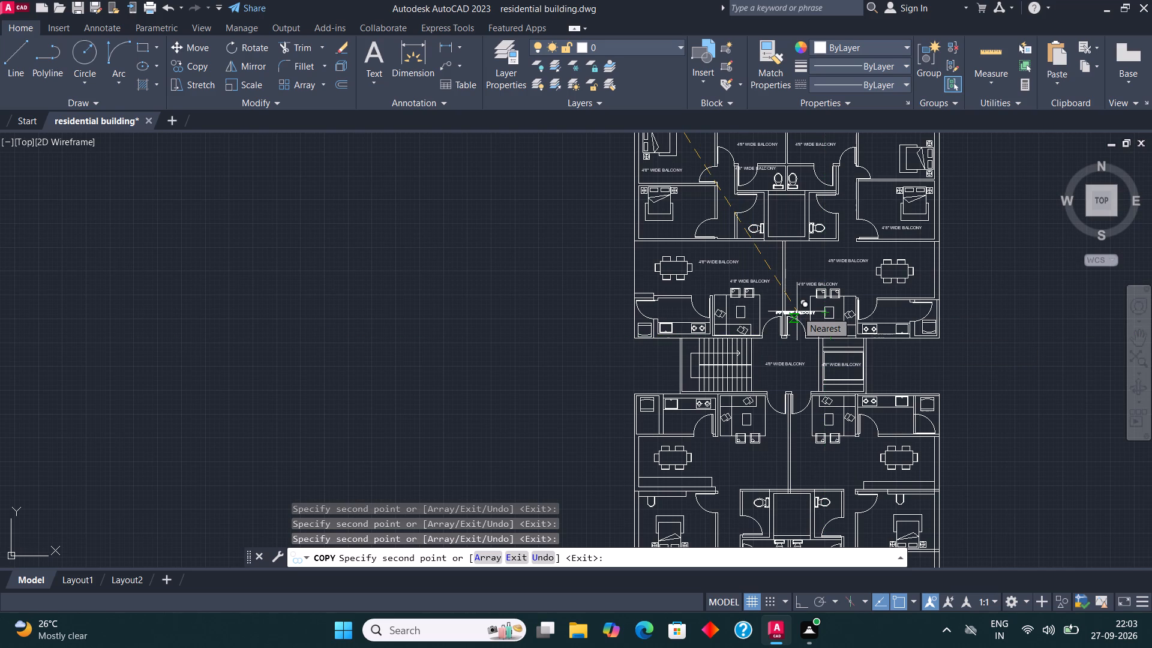
{"action": "key", "text": "Escape"}
Replace the text of the balcony label copy in the central lobby with LOBBY.
{"action": "scroll", "coordinate": [788, 346], "scroll_direction": "up", "scroll_amount": 2}
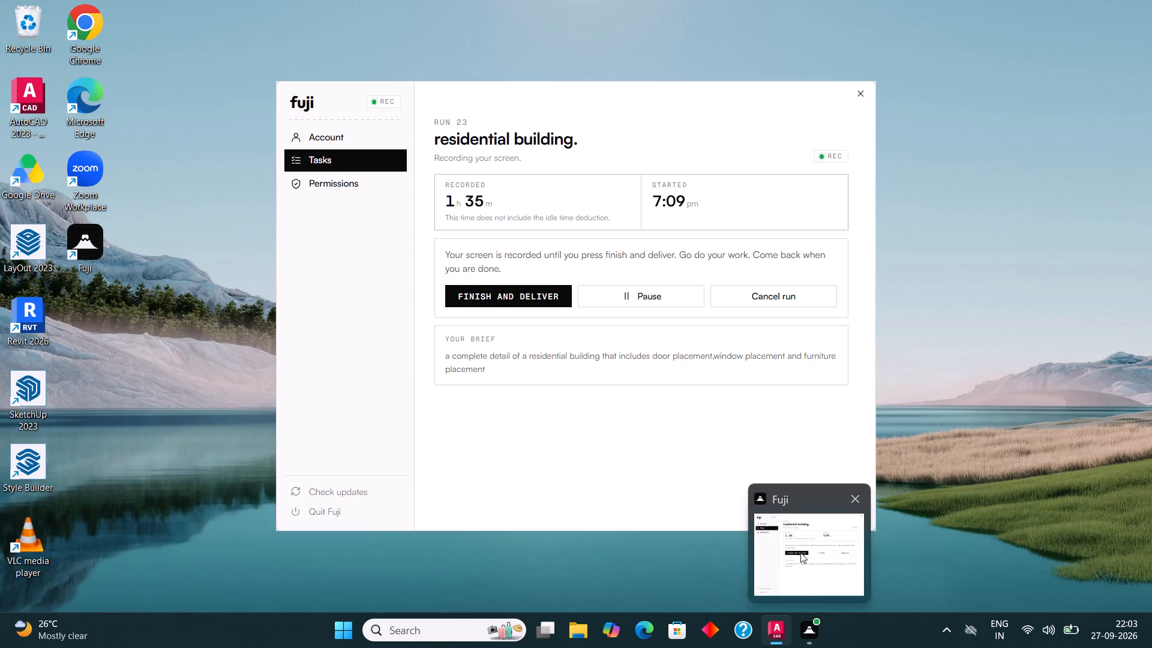
{"action": "scroll", "coordinate": [784, 389], "scroll_direction": "up", "scroll_amount": 1}
{"action": "left_click", "coordinate": [755, 385]}
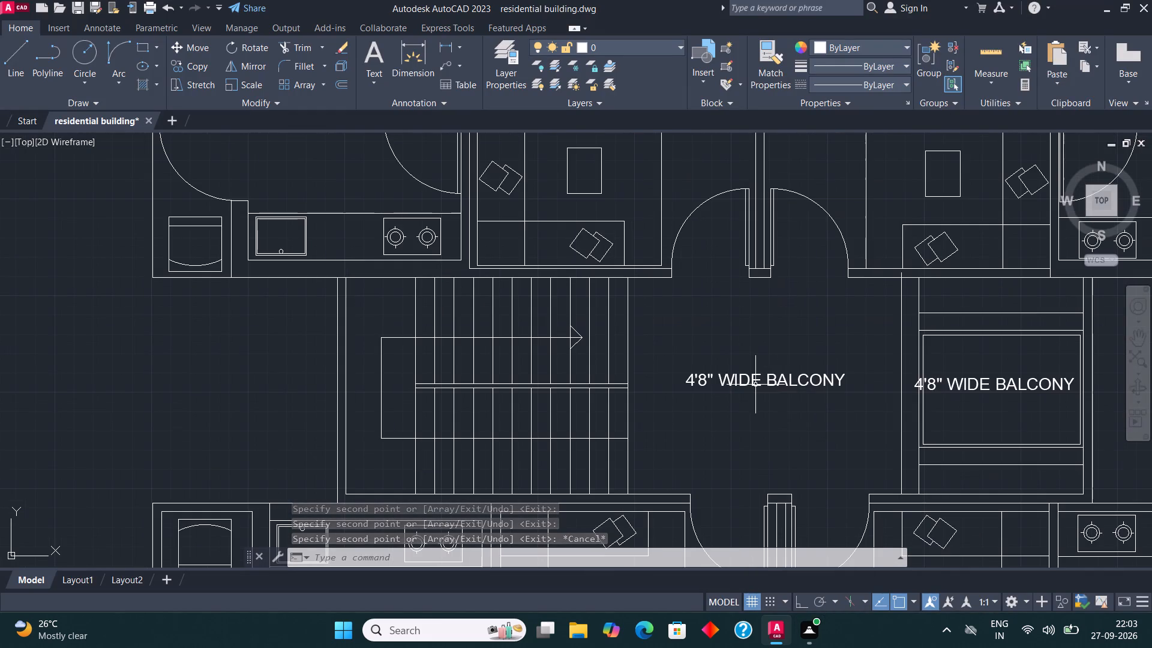
{"action": "right_click", "coordinate": [754, 384]}
{"action": "left_click", "coordinate": [811, 233]}
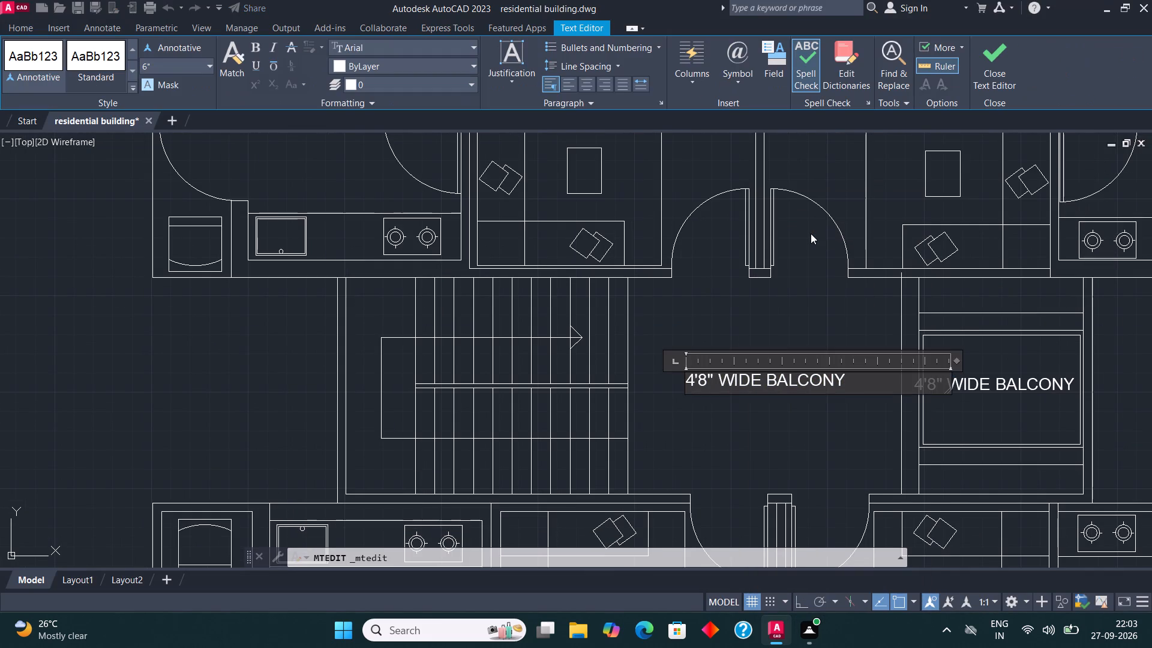
{"action": "left_click", "coordinate": [875, 383]}
{"action": "key", "text": "BackSpace"}
{"action": "key", "text": "BackSpace"}
{"action": "key", "text": "BackSpace"}
{"action": "key", "text": "BackSpace"}
{"action": "key", "text": "BackSpace"}
{"action": "key", "text": "BackSpace"}
{"action": "key", "text": "BackSpace"}
{"action": "key", "text": "BackSpace"}
{"action": "key", "text": "BackSpace"}
{"action": "key", "text": "BackSpace"}
{"action": "key", "text": "BackSpace"}
{"action": "key", "text": "BackSpace"}
{"action": "key", "text": "BackSpace"}
{"action": "key", "text": "BackSpace"}
{"action": "key", "text": "BackSpace"}
{"action": "key", "text": "BackSpace"}
{"action": "key", "text": "BackSpace"}
{"action": "key", "text": "BackSpace"}
{"action": "key", "text": "BackSpace"}
{"action": "key", "text": "BackSpace"}
{"action": "type", "text": "LOBBY"}
{"action": "left_click", "coordinate": [993, 53]}
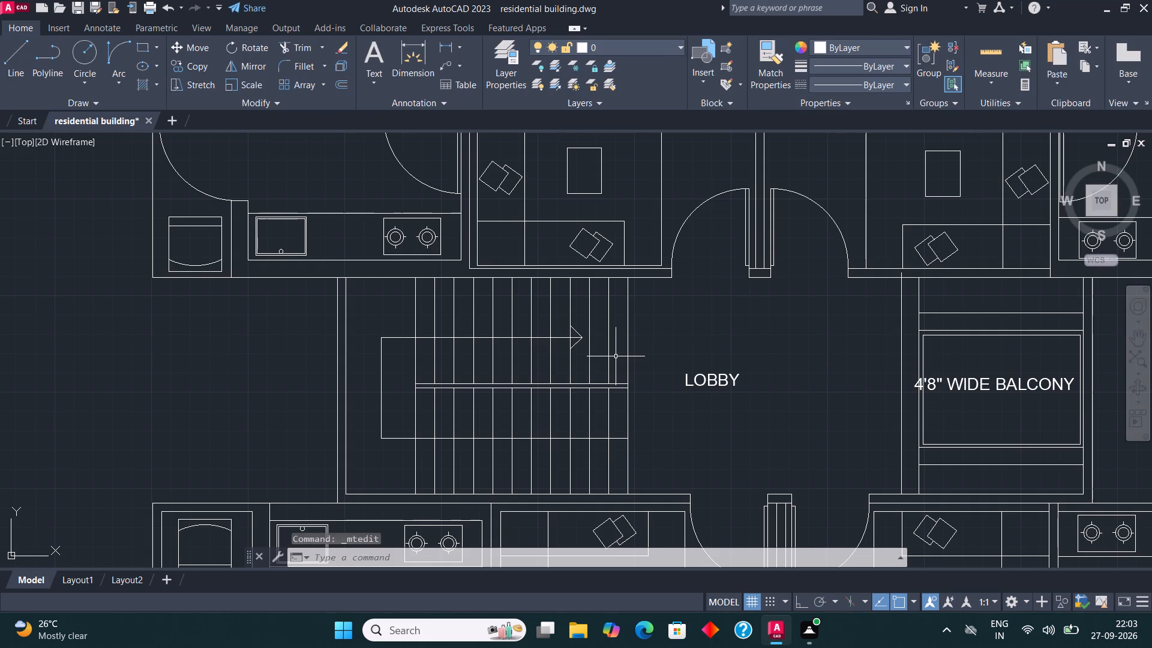
Replace the text of the label copy in the lobby's east bay with LIFT.
{"action": "left_click", "coordinate": [992, 382]}
{"action": "right_click", "coordinate": [991, 381]}
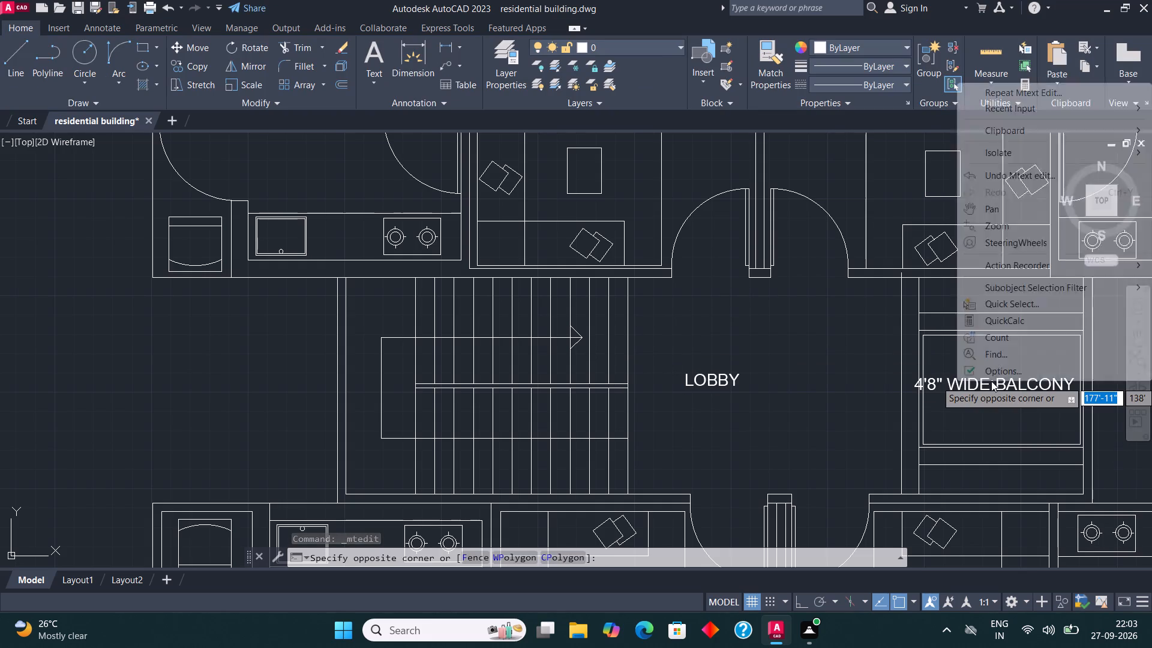
{"action": "key", "text": "Escape"}
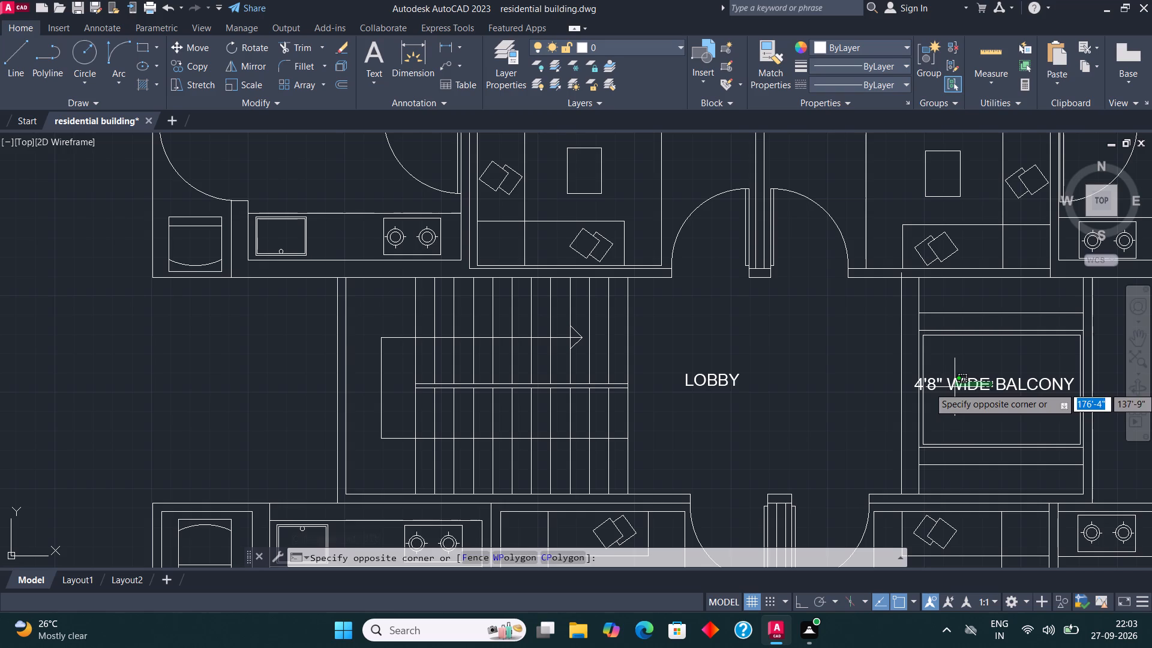
{"action": "left_click", "coordinate": [955, 387]}
{"action": "right_click", "coordinate": [955, 387]}
{"action": "left_click", "coordinate": [1011, 242]}
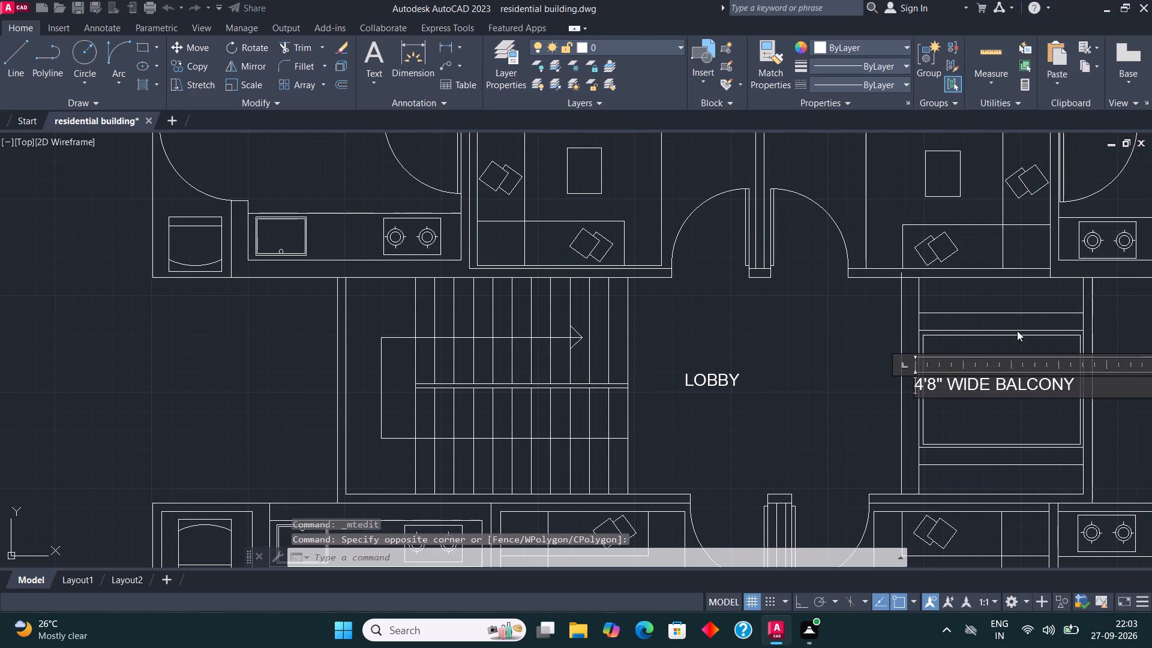
{"action": "left_click", "coordinate": [1084, 387]}
{"action": "key", "text": "BackSpace"}
{"action": "key", "text": "BackSpace"}
{"action": "key", "text": "BackSpace"}
{"action": "key", "text": "BackSpace"}
{"action": "key", "text": "BackSpace"}
{"action": "key", "text": "BackSpace"}
{"action": "key", "text": "BackSpace"}
{"action": "key", "text": "BackSpace"}
{"action": "key", "text": "BackSpace"}
{"action": "key", "text": "BackSpace"}
{"action": "key", "text": "BackSpace"}
{"action": "key", "text": "BackSpace"}
{"action": "key", "text": "BackSpace"}
{"action": "key", "text": "BackSpace"}
{"action": "key", "text": "BackSpace"}
{"action": "key", "text": "BackSpace"}
{"action": "key", "text": "BackSpace"}
{"action": "key", "text": "BackSpace"}
{"action": "key", "text": "BackSpace"}
{"action": "key", "text": "BackSpace"}
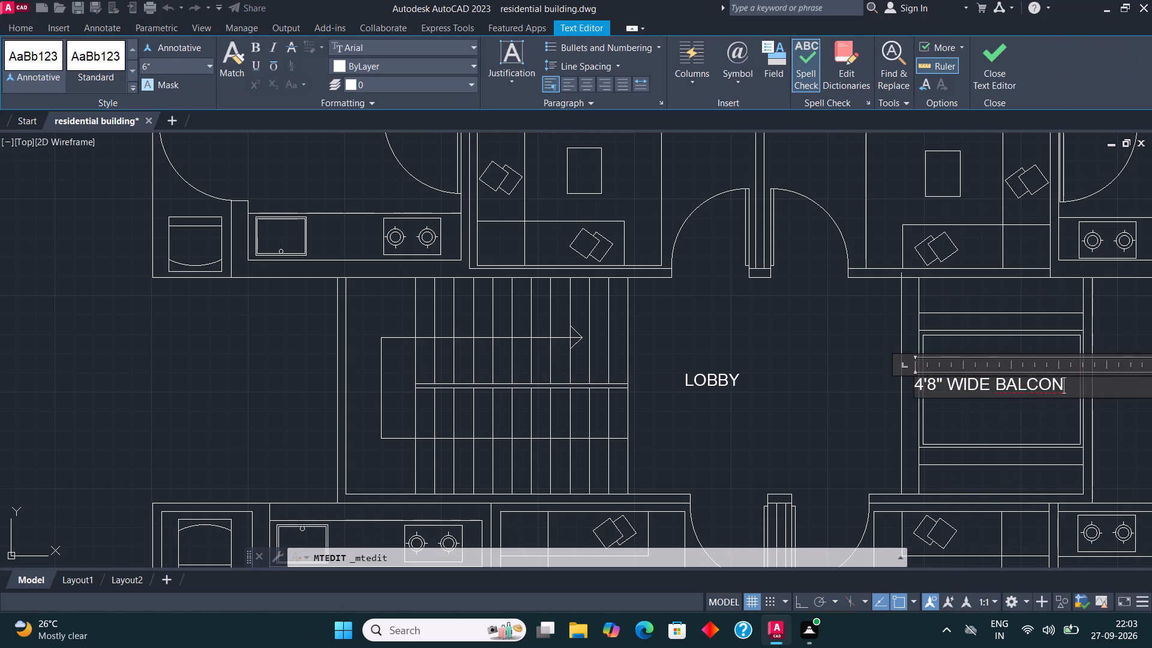
{"action": "type", "text": "LIFT"}
{"action": "left_click", "coordinate": [989, 59]}
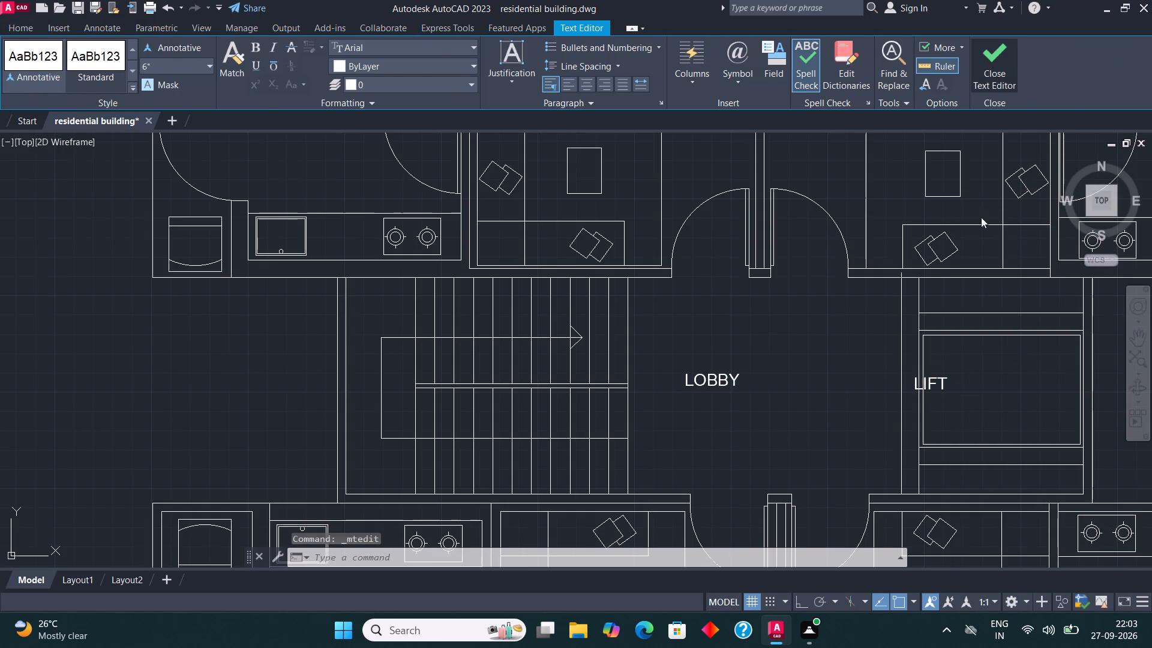
Move the LIFT label to about the middle of the east bay's rectangle.
{"action": "left_click", "coordinate": [944, 381]}
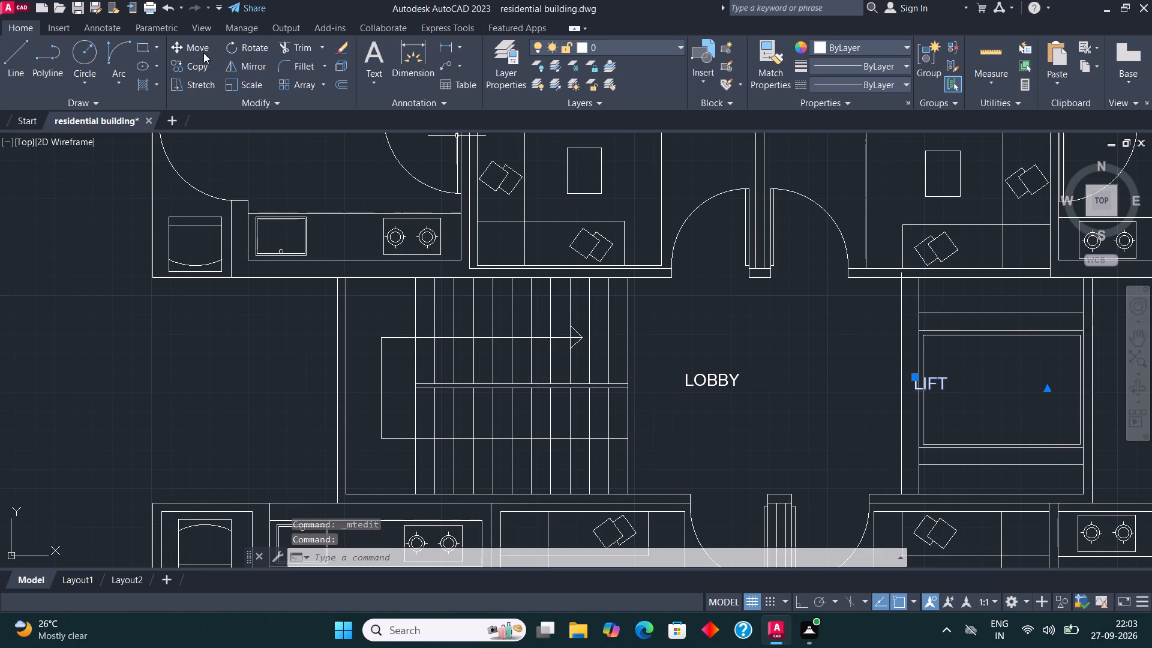
{"action": "left_click", "coordinate": [199, 47]}
{"action": "left_click", "coordinate": [926, 388]}
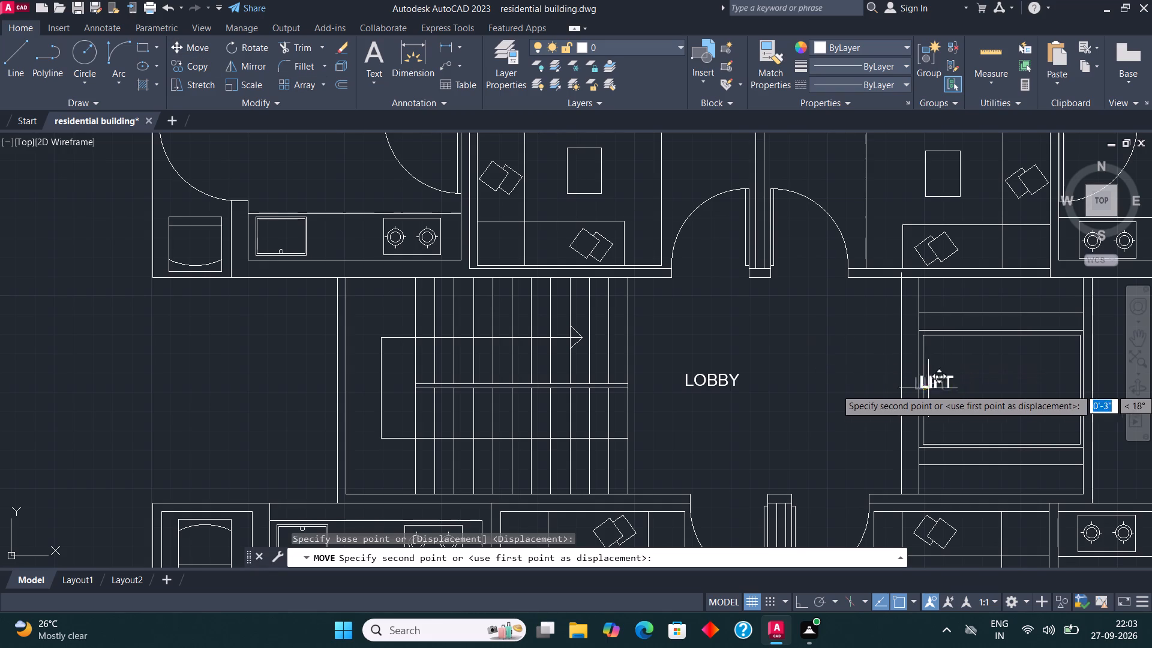
{"action": "left_click", "coordinate": [983, 392]}
{"action": "key", "text": "Escape"}
Change the label above the upper west flat's living-room seating to LIVING, with 12'4"*14'8" on a second line.
{"action": "scroll", "coordinate": [803, 376], "scroll_direction": "down", "scroll_amount": 2}
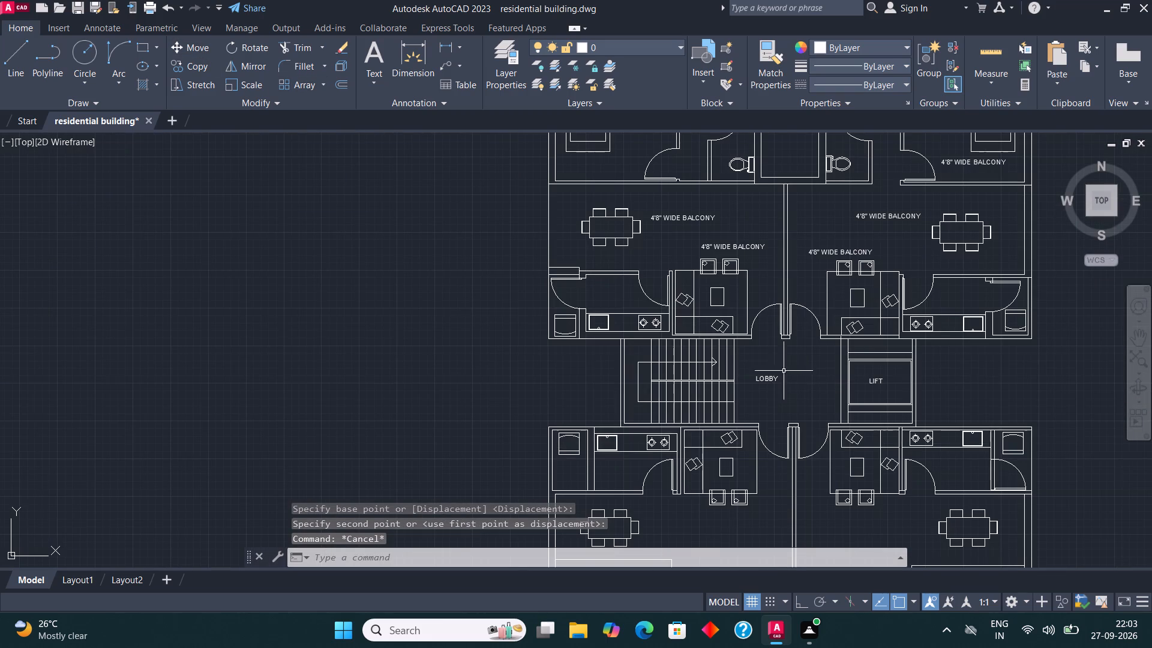
{"action": "scroll", "coordinate": [767, 239], "scroll_direction": "up", "scroll_amount": 2}
{"action": "left_click", "coordinate": [677, 259]}
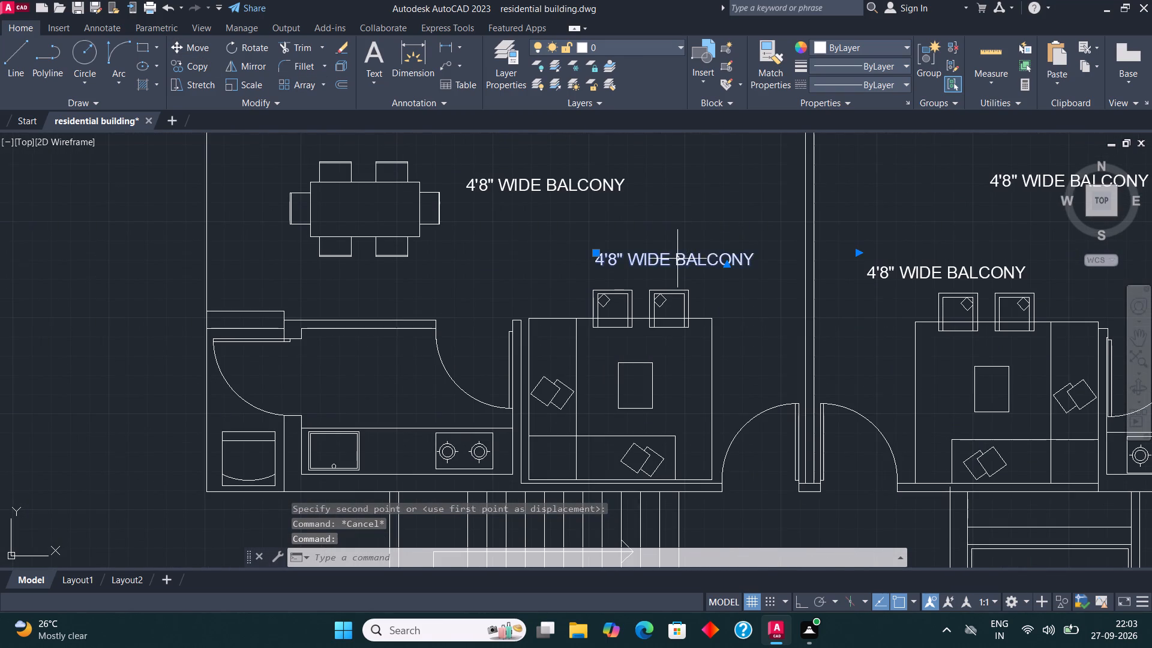
{"action": "right_click", "coordinate": [677, 259]}
{"action": "left_click", "coordinate": [729, 236]}
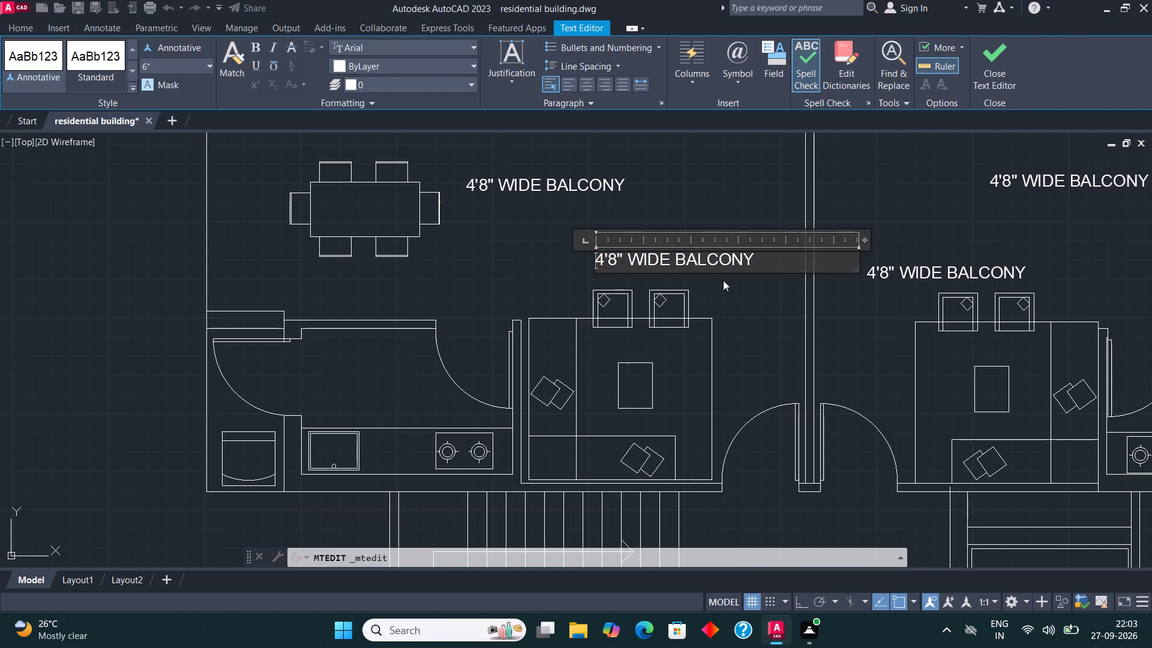
{"action": "left_click", "coordinate": [763, 256]}
{"action": "key", "text": "BackSpace"}
{"action": "key", "text": "BackSpace"}
{"action": "key", "text": "BackSpace"}
{"action": "key", "text": "BackSpace"}
{"action": "key", "text": "BackSpace"}
{"action": "key", "text": "BackSpace"}
{"action": "key", "text": "BackSpace"}
{"action": "key", "text": "BackSpace"}
{"action": "key", "text": "BackSpace"}
{"action": "key", "text": "BackSpace"}
{"action": "key", "text": "BackSpace"}
{"action": "key", "text": "BackSpace"}
{"action": "key", "text": "BackSpace"}
{"action": "key", "text": "BackSpace"}
{"action": "key", "text": "BackSpace"}
{"action": "key", "text": "BackSpace"}
{"action": "key", "text": "BackSpace"}
{"action": "key", "text": "BackSpace"}
{"action": "key", "text": "BackSpace"}
{"action": "key", "text": "BackSpace"}
{"action": "type", "text": "LIVING"}
{"action": "key", "text": "Return"}
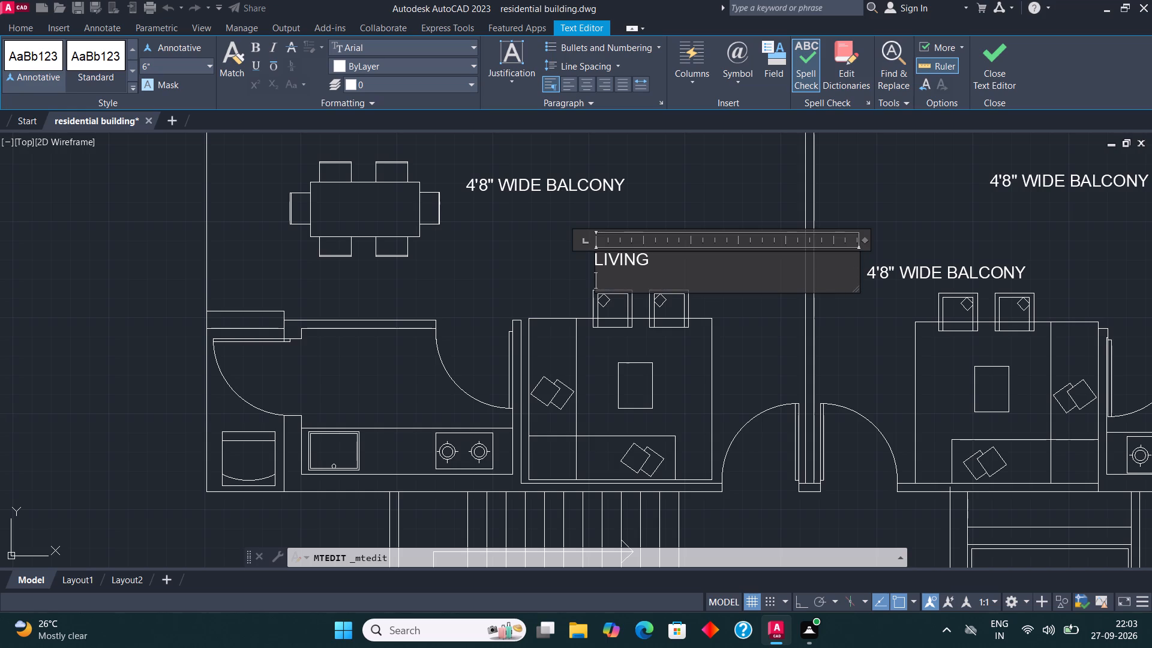
{"action": "type", "text": "12'4\""}
{"action": "key", "text": "asterisk"}
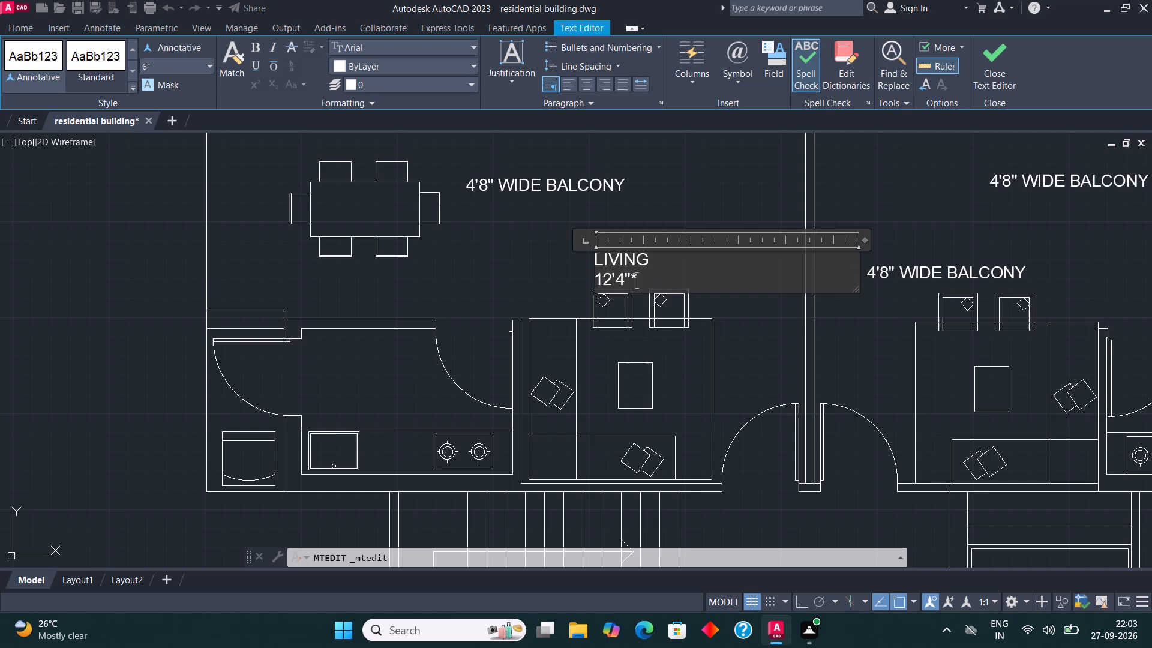
{"action": "type", "text": "14'9"}
{"action": "key", "text": "BackSpace"}
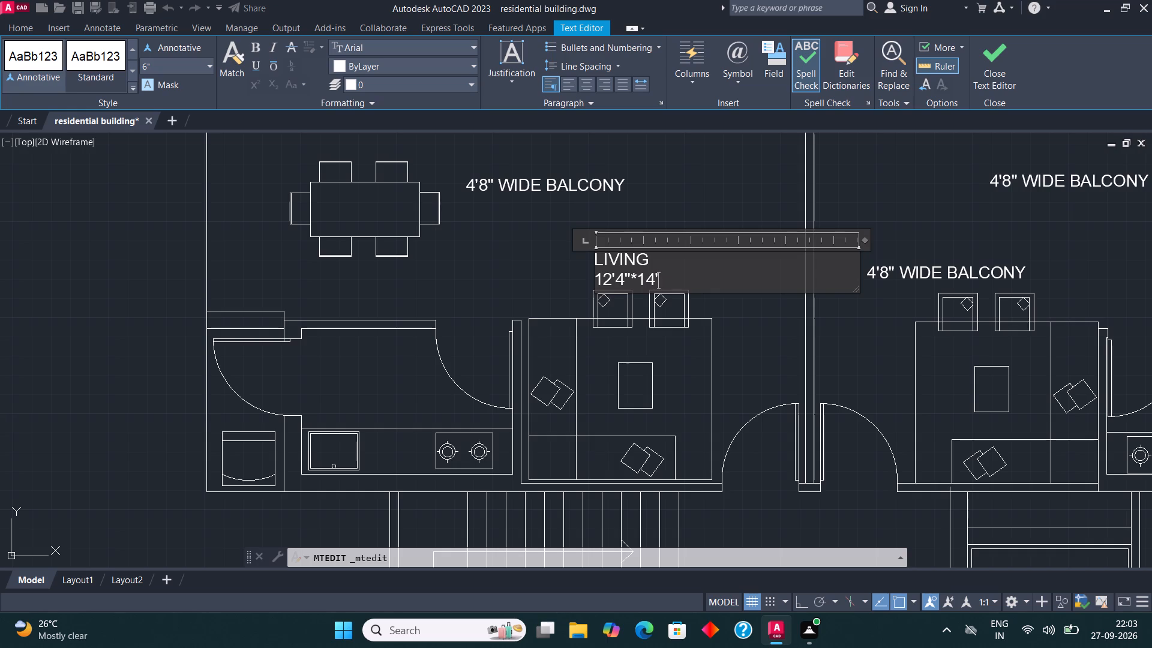
{"action": "key", "text": "8"}
{"action": "key", "text": "shift+quotedbl"}
{"action": "left_click", "coordinate": [986, 53]}
Change the label beside the upper west flat's dining table to DINING, with 11'4"*10'2" on a second line.
{"action": "scroll", "coordinate": [619, 255], "scroll_direction": "down", "scroll_amount": 2}
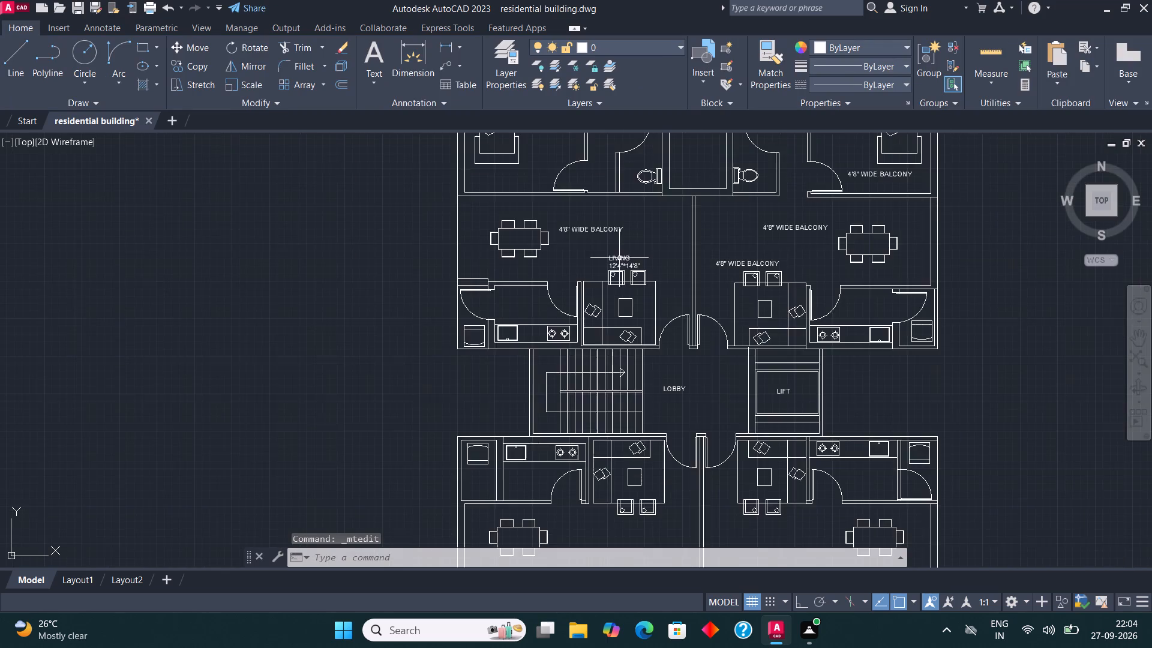
{"action": "scroll", "coordinate": [614, 262], "scroll_direction": "up", "scroll_amount": 2}
{"action": "left_click", "coordinate": [572, 181]}
{"action": "right_click", "coordinate": [571, 180]}
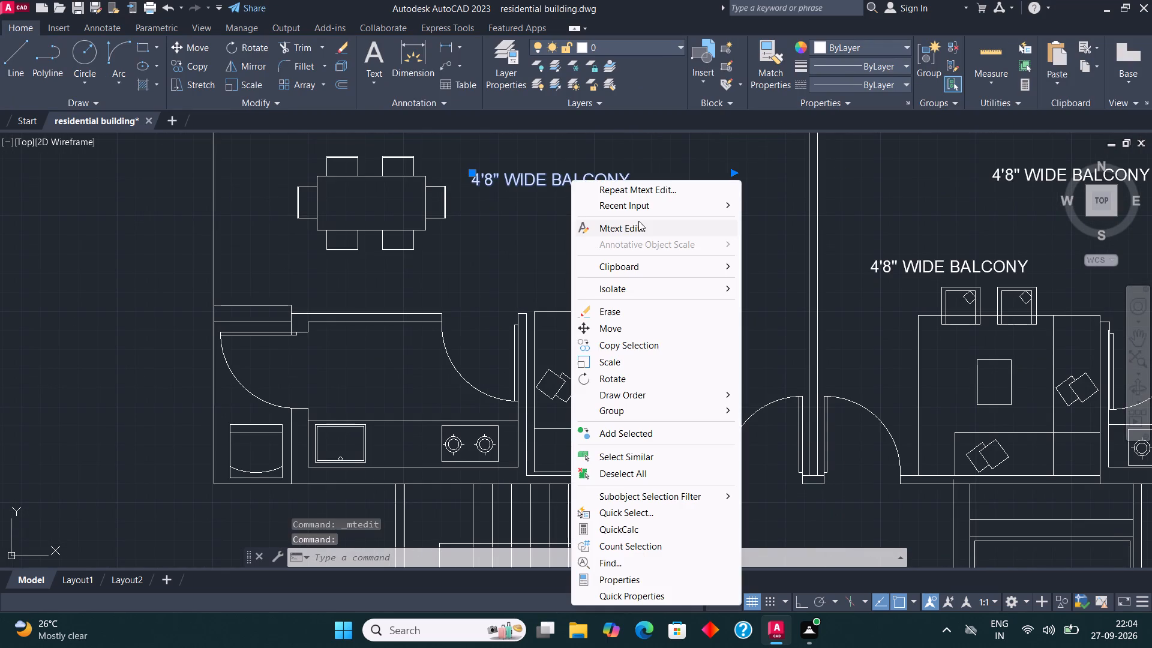
{"action": "left_click", "coordinate": [635, 229]}
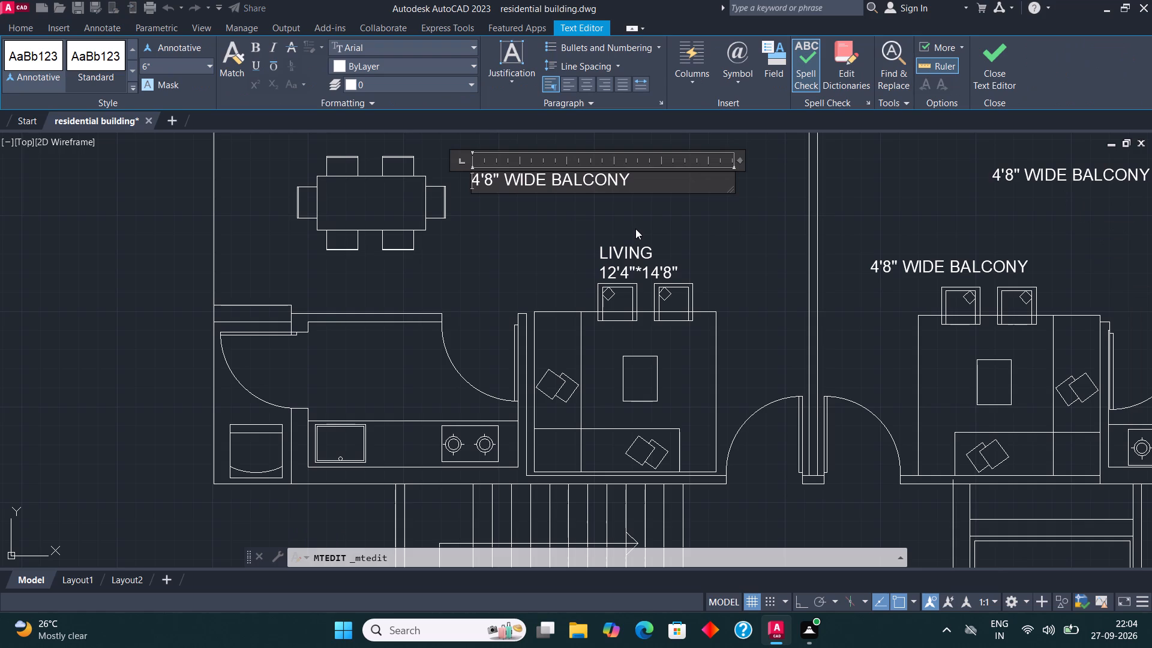
{"action": "left_click", "coordinate": [647, 175]}
{"action": "key", "text": "BackSpace"}
{"action": "key", "text": "BackSpace"}
{"action": "key", "text": "BackSpace"}
{"action": "key", "text": "BackSpace"}
{"action": "key", "text": "BackSpace"}
{"action": "key", "text": "BackSpace"}
{"action": "key", "text": "BackSpace"}
{"action": "key", "text": "BackSpace"}
{"action": "key", "text": "BackSpace"}
{"action": "key", "text": "BackSpace"}
{"action": "key", "text": "BackSpace"}
{"action": "key", "text": "BackSpace"}
{"action": "key", "text": "BackSpace"}
{"action": "key", "text": "BackSpace"}
{"action": "key", "text": "BackSpace"}
{"action": "key", "text": "BackSpace"}
{"action": "key", "text": "BackSpace"}
{"action": "key", "text": "BackSpace"}
{"action": "key", "text": "BackSpace"}
{"action": "key", "text": "BackSpace"}
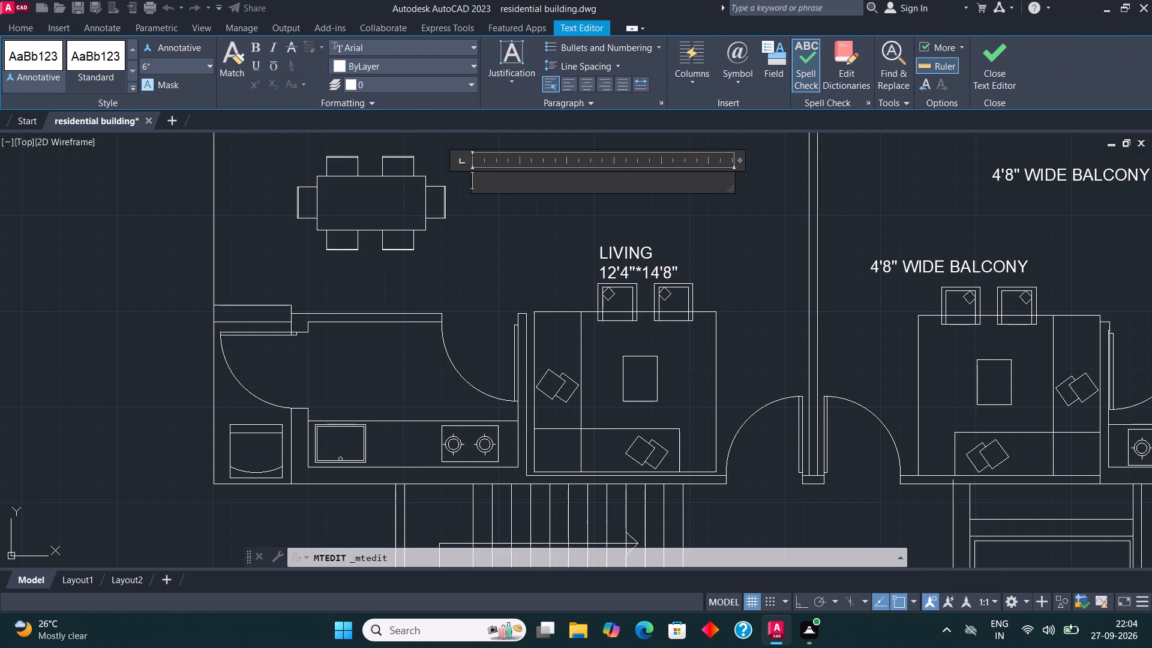
{"action": "type", "text": "DINING"}
{"action": "key", "text": "Return"}
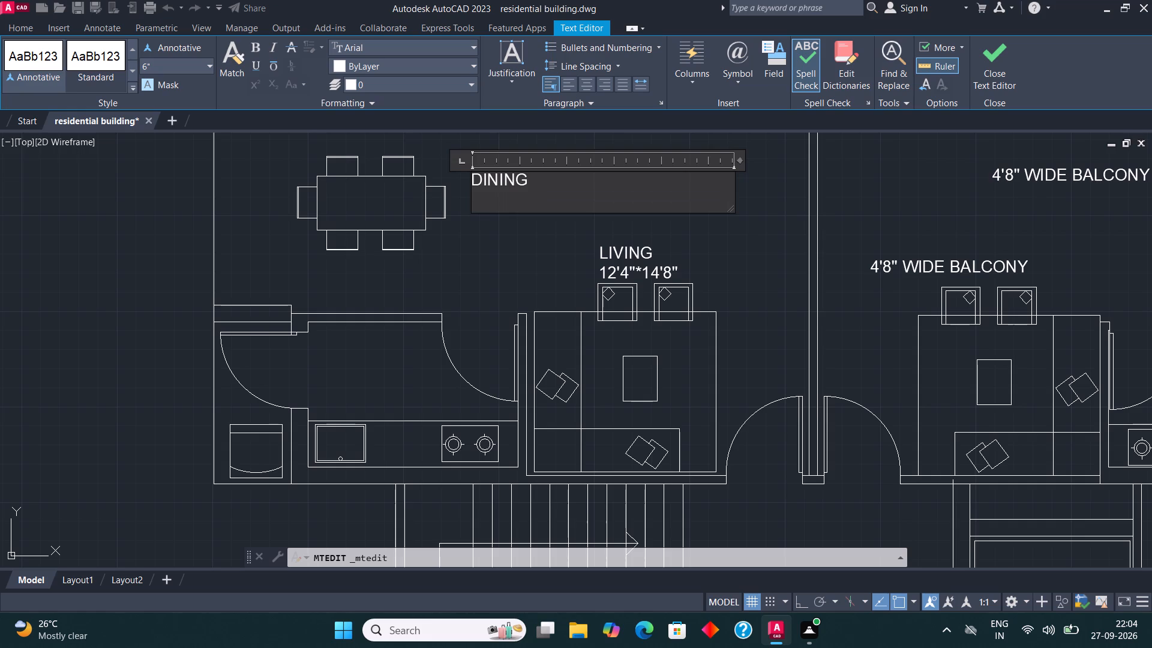
{"action": "type", "text": "11"}
{"action": "type", "text": "'4\""}
{"action": "type", "text": "*10'2\""}
{"action": "left_click", "coordinate": [989, 46]}
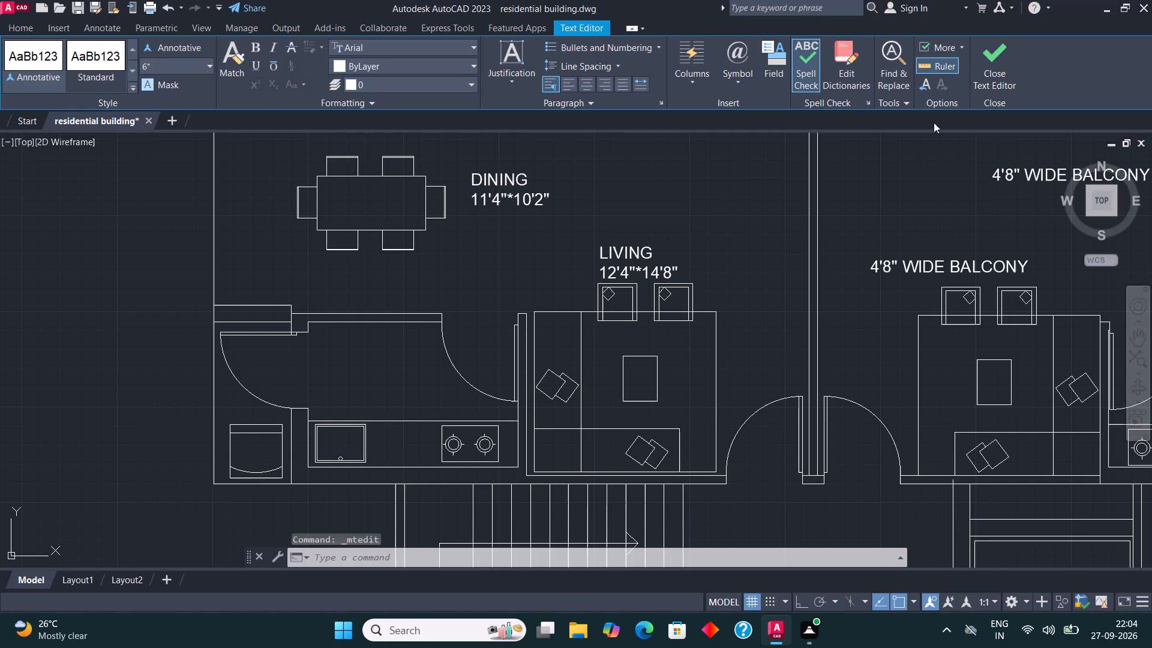
Delete the two balcony label copies in the upper east flat's living and dining areas.
{"action": "scroll", "coordinate": [654, 337], "scroll_direction": "down", "scroll_amount": 2}
{"action": "scroll", "coordinate": [818, 311], "scroll_direction": "up", "scroll_amount": 2}
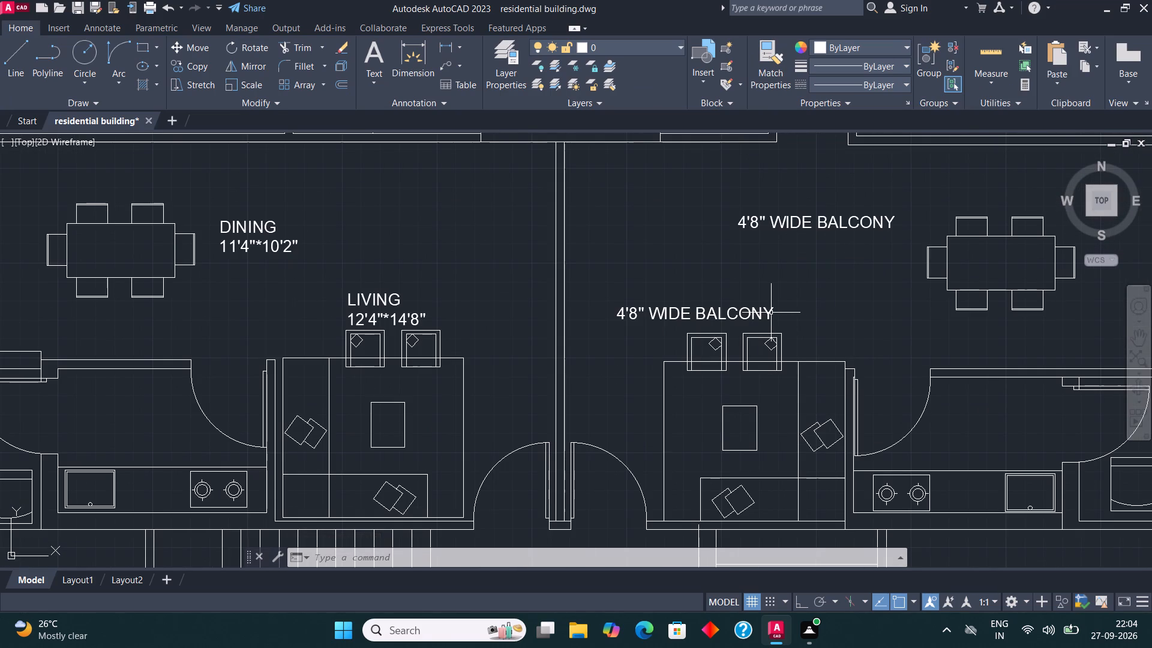
{"action": "left_click", "coordinate": [716, 319]}
{"action": "key", "text": "Delete"}
{"action": "left_click", "coordinate": [772, 215]}
{"action": "key", "text": "Delete"}
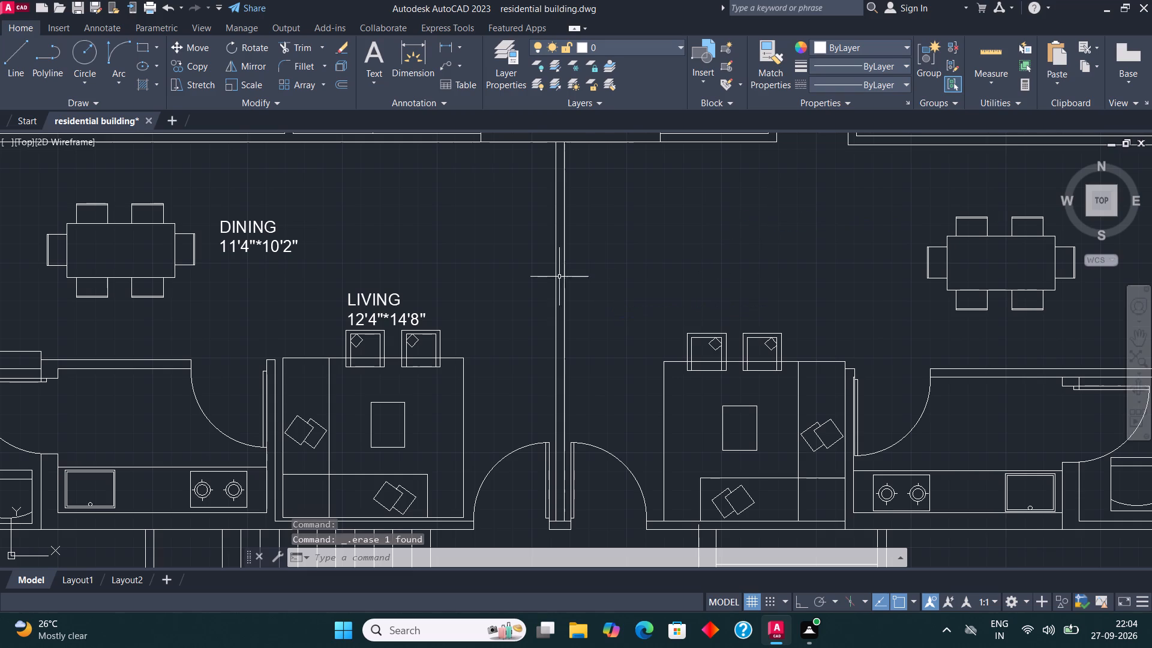
Copy the LIVING 12'4"*14'8" label to the upper east flat, beside its living-room seating.
{"action": "left_click", "coordinate": [378, 295]}
{"action": "left_click", "coordinate": [206, 68]}
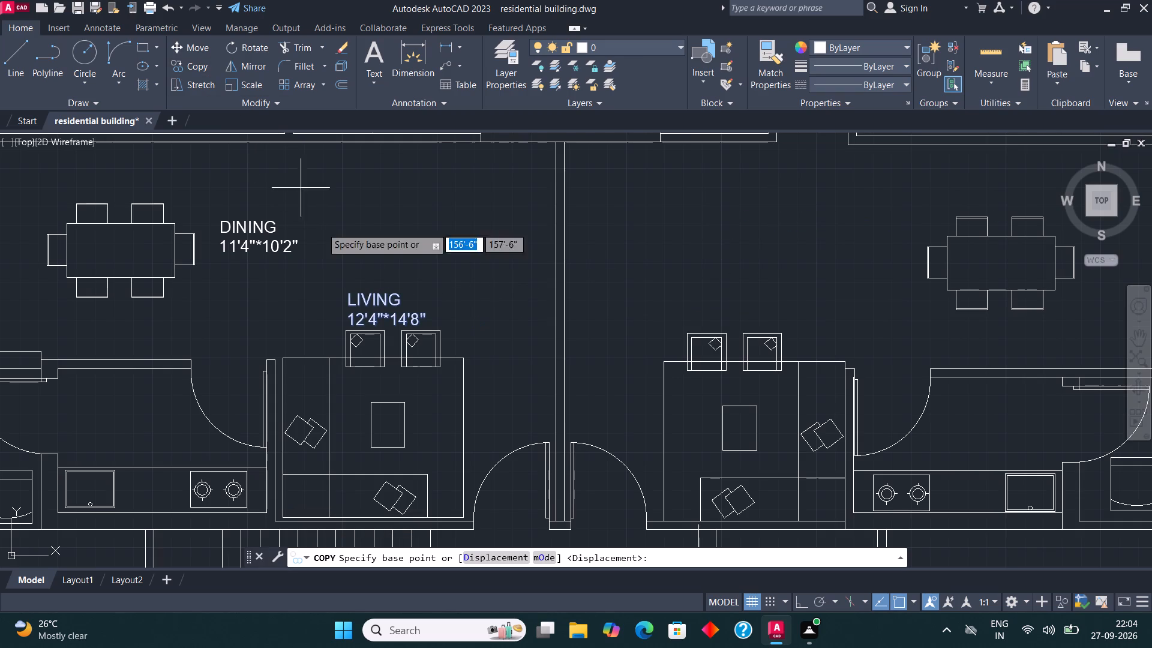
{"action": "left_click", "coordinate": [360, 304]}
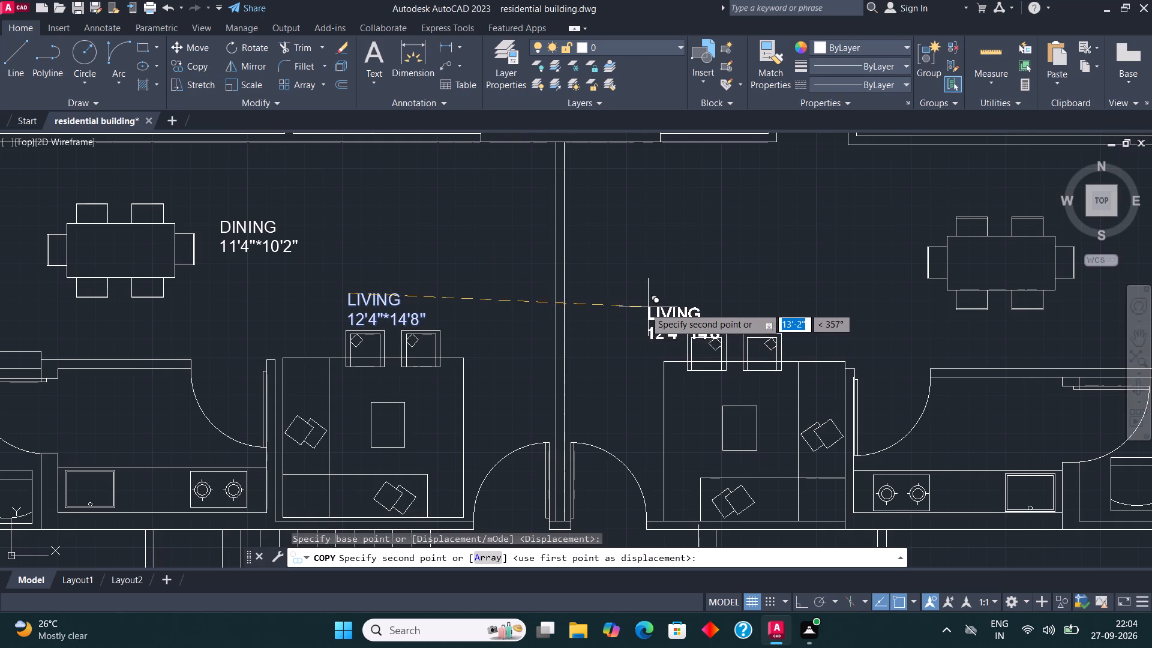
{"action": "left_click", "coordinate": [612, 303]}
{"action": "key", "text": "Escape"}
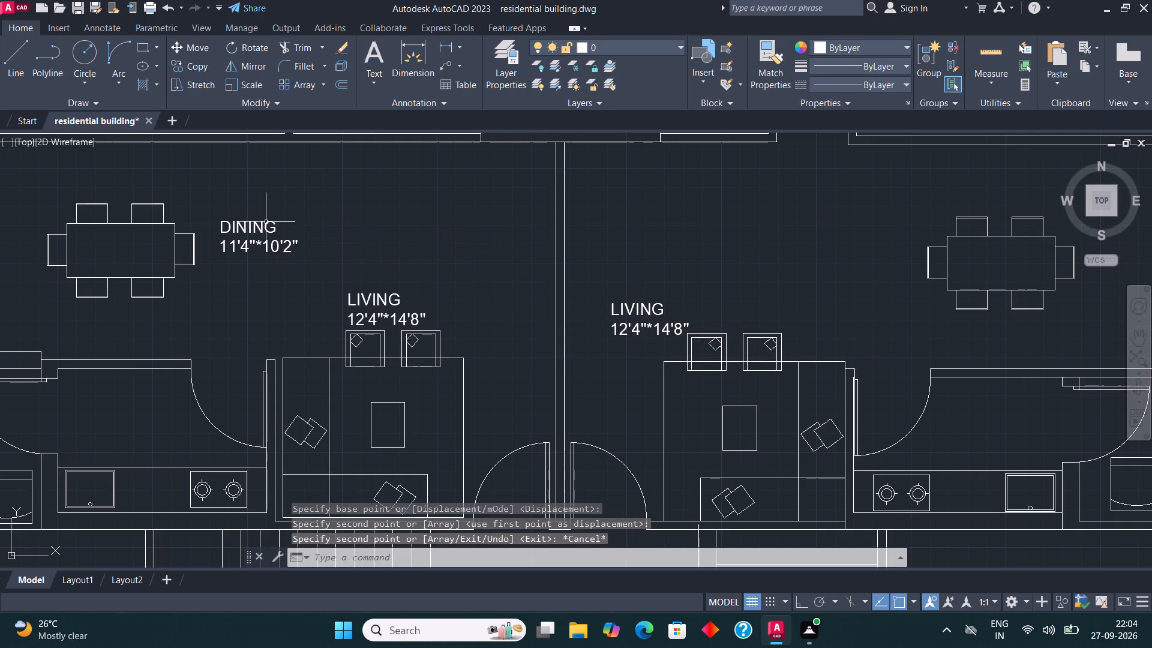
Copy the DINING 11'4"*10'2" label to the upper east flat, beside its dining table.
{"action": "left_click", "coordinate": [264, 217]}
{"action": "left_click", "coordinate": [240, 247]}
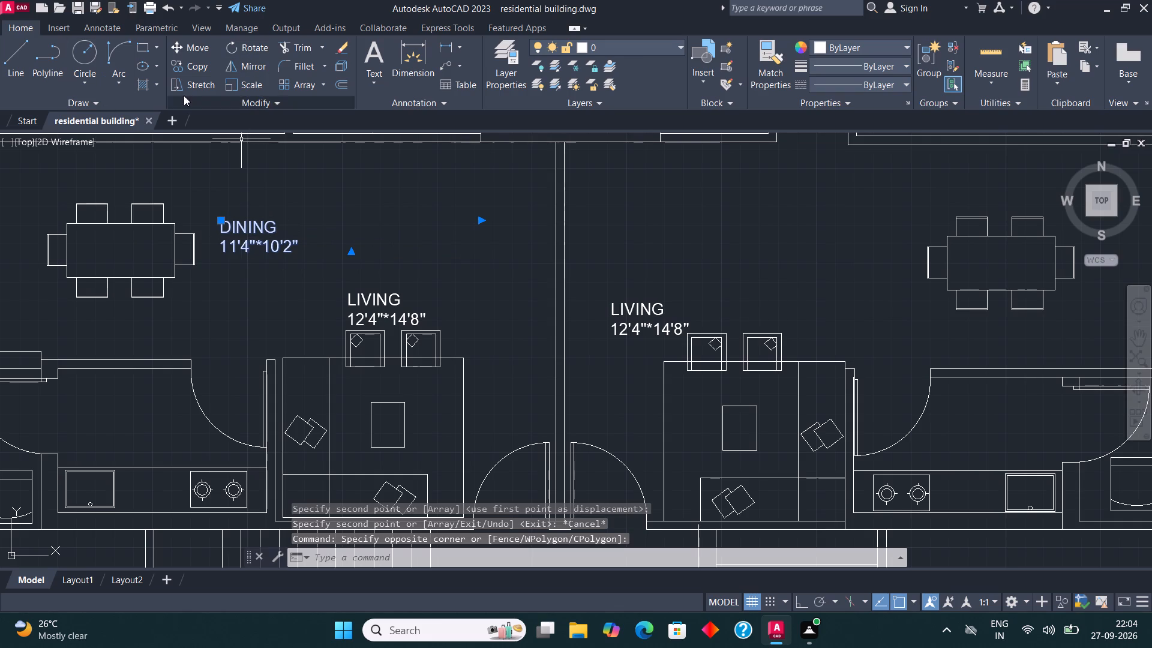
{"action": "left_click", "coordinate": [204, 70]}
{"action": "left_click", "coordinate": [235, 232]}
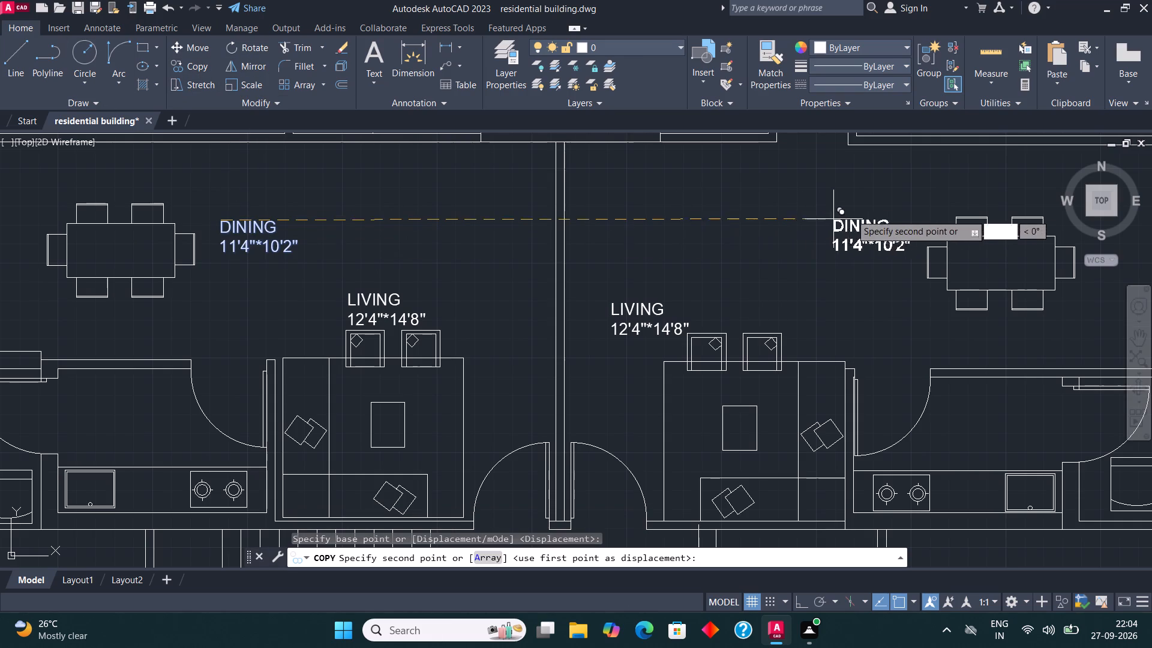
{"action": "left_click", "coordinate": [847, 199]}
{"action": "key", "text": "Escape"}
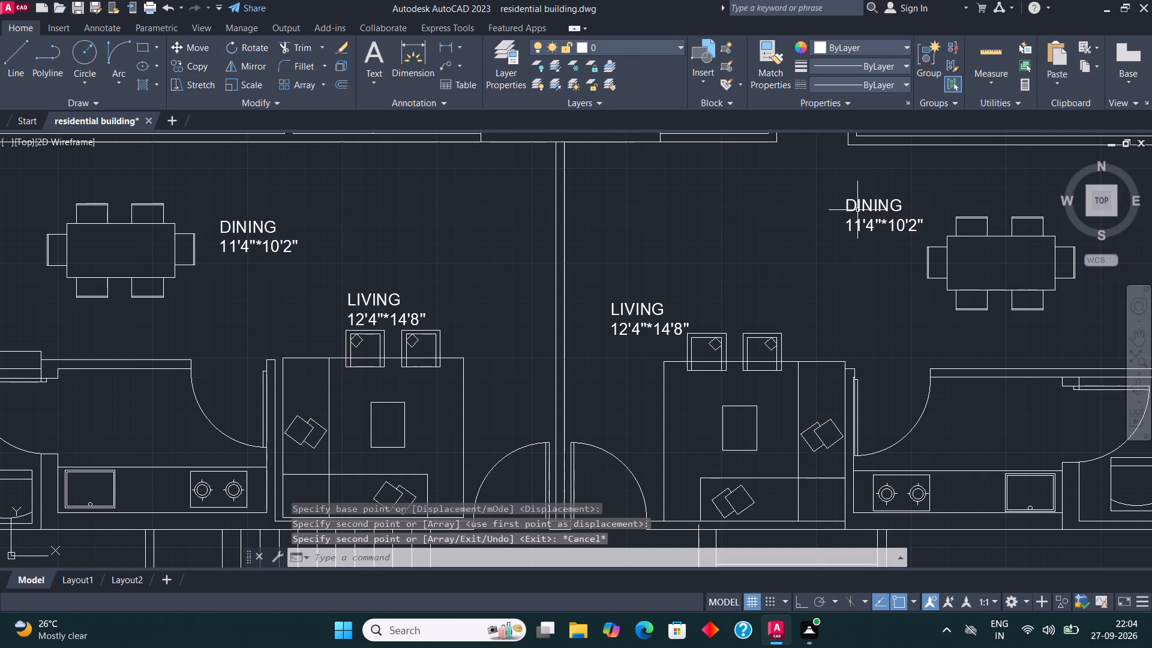
Change the size line of the upper east flat's DINING label to 13'5"*9'10".
{"action": "scroll", "coordinate": [916, 227], "scroll_direction": "up", "scroll_amount": 2}
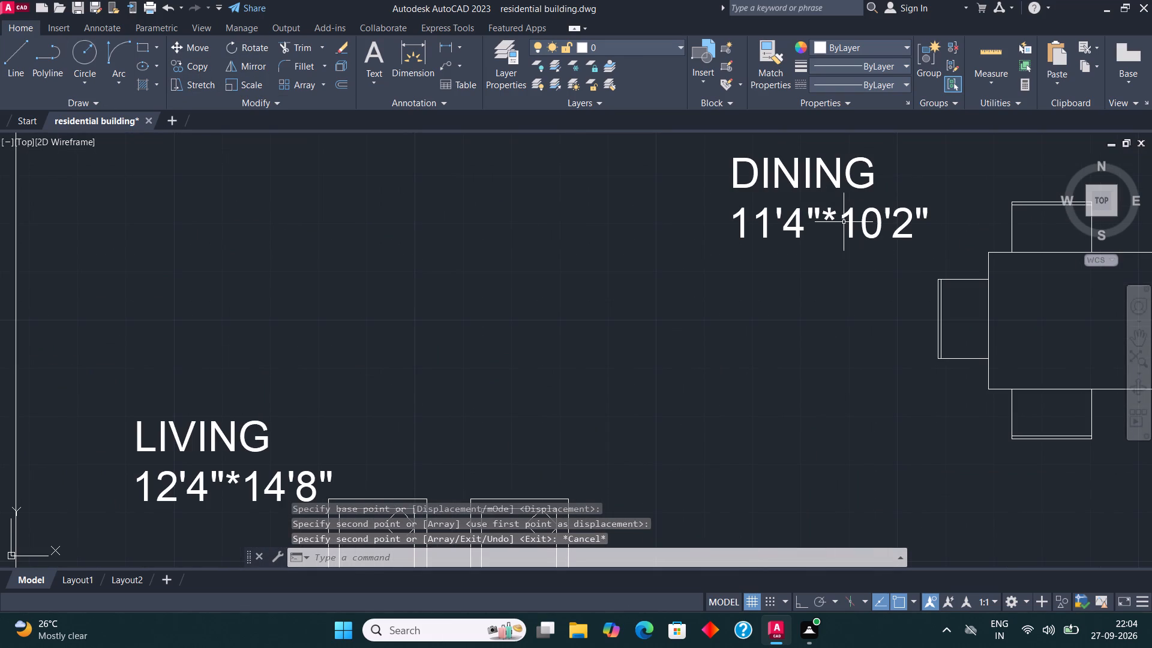
{"action": "left_click", "coordinate": [826, 231]}
{"action": "right_click", "coordinate": [825, 231]}
{"action": "key", "text": "Escape"}
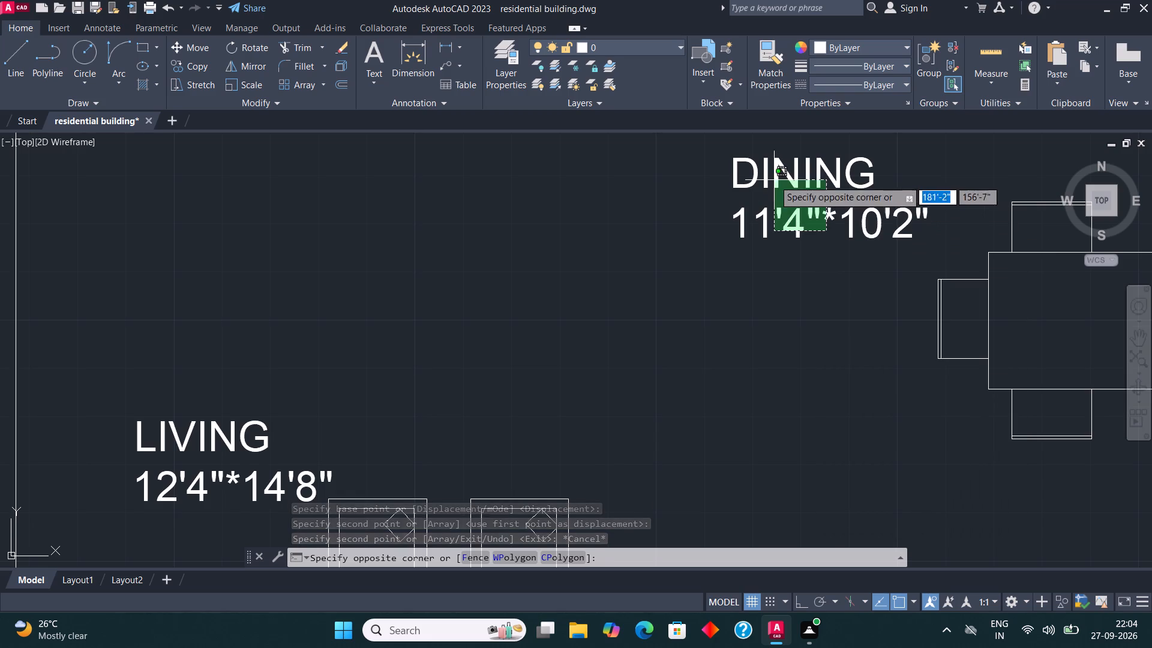
{"action": "left_click", "coordinate": [774, 180]}
{"action": "right_click", "coordinate": [773, 180]}
{"action": "left_click", "coordinate": [819, 227]}
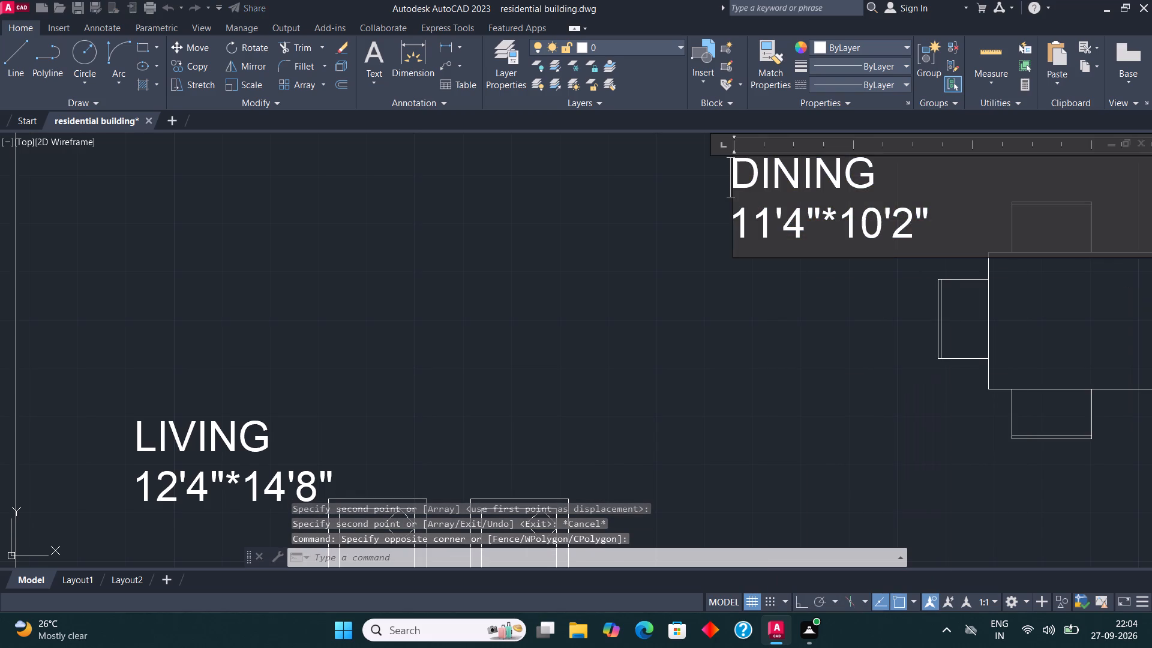
{"action": "left_click", "coordinate": [959, 229]}
{"action": "key", "text": "BackSpace"}
{"action": "key", "text": "BackSpace"}
{"action": "key", "text": "BackSpace"}
{"action": "key", "text": "BackSpace"}
{"action": "key", "text": "BackSpace"}
{"action": "key", "text": "BackSpace"}
{"action": "key", "text": "BackSpace"}
{"action": "key", "text": "BackSpace"}
{"action": "key", "text": "BackSpace"}
{"action": "key", "text": "BackSpace"}
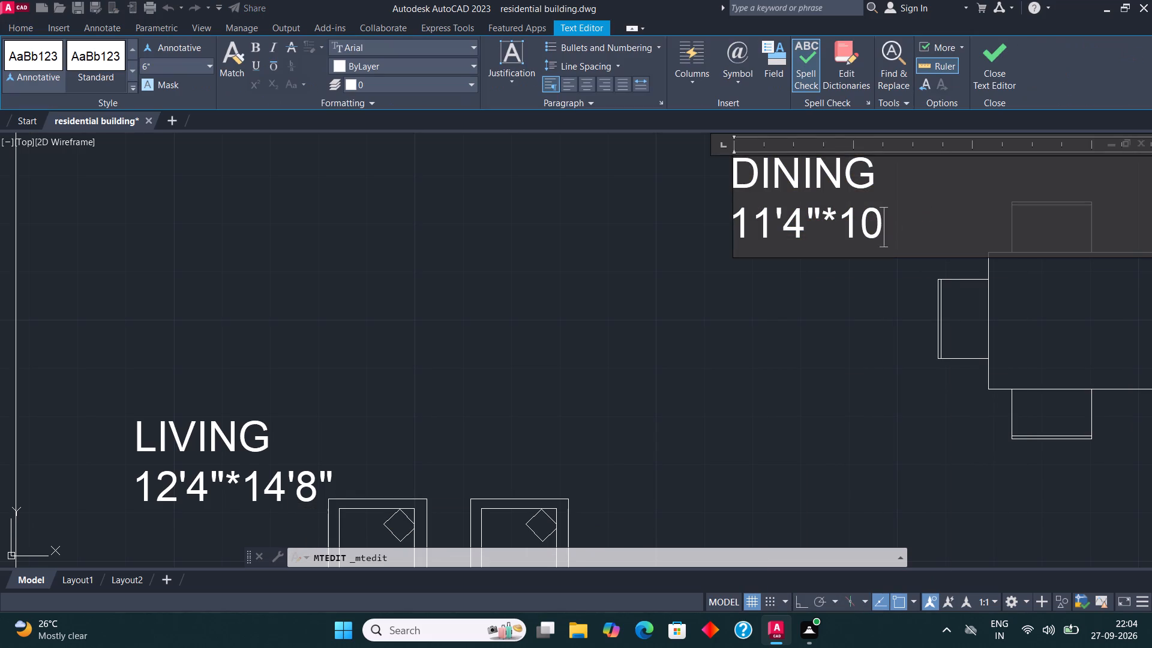
{"action": "key", "text": "BackSpace"}
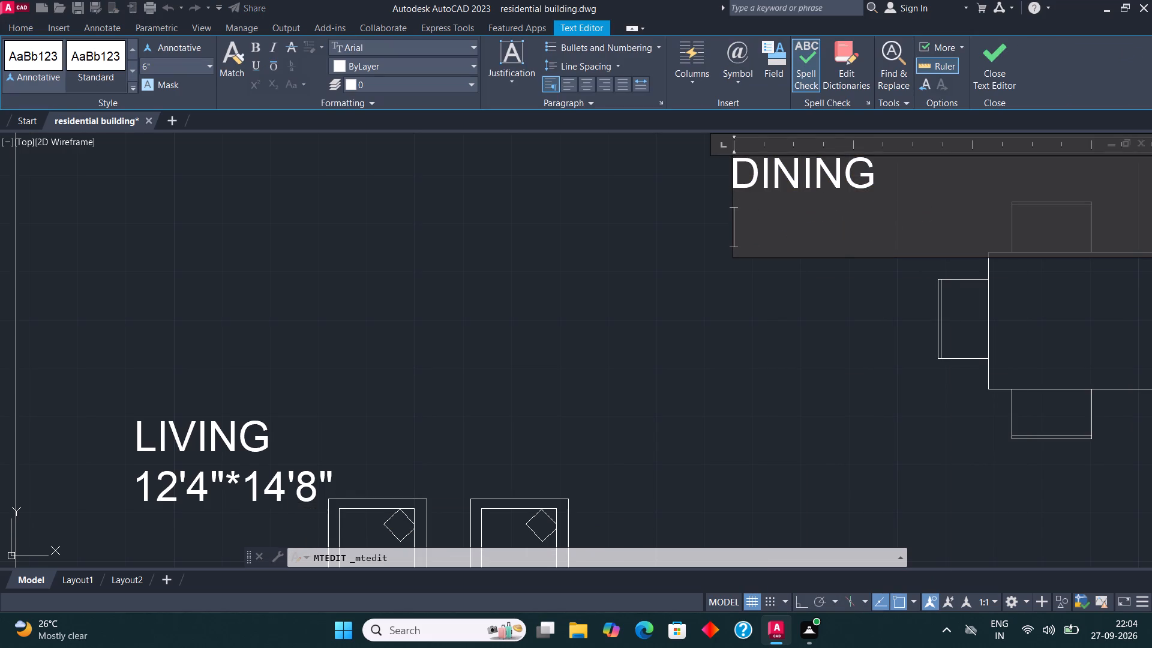
{"action": "type", "text": "13'5\""}
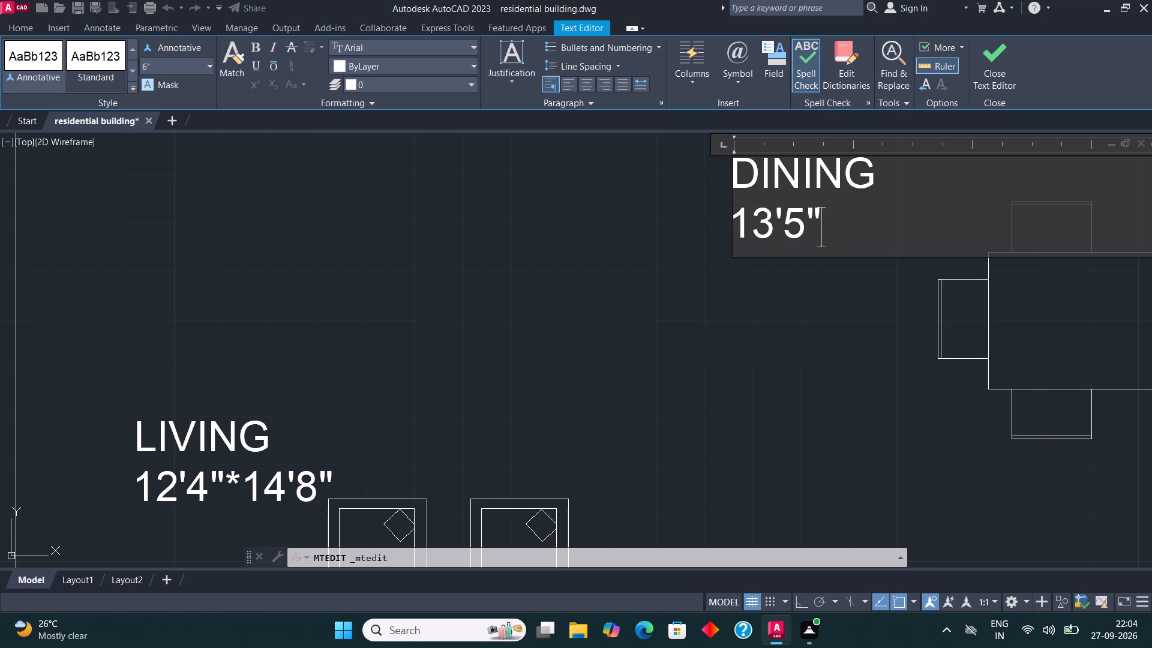
{"action": "key", "text": "asterisk"}
{"action": "type", "text": "9'10\""}
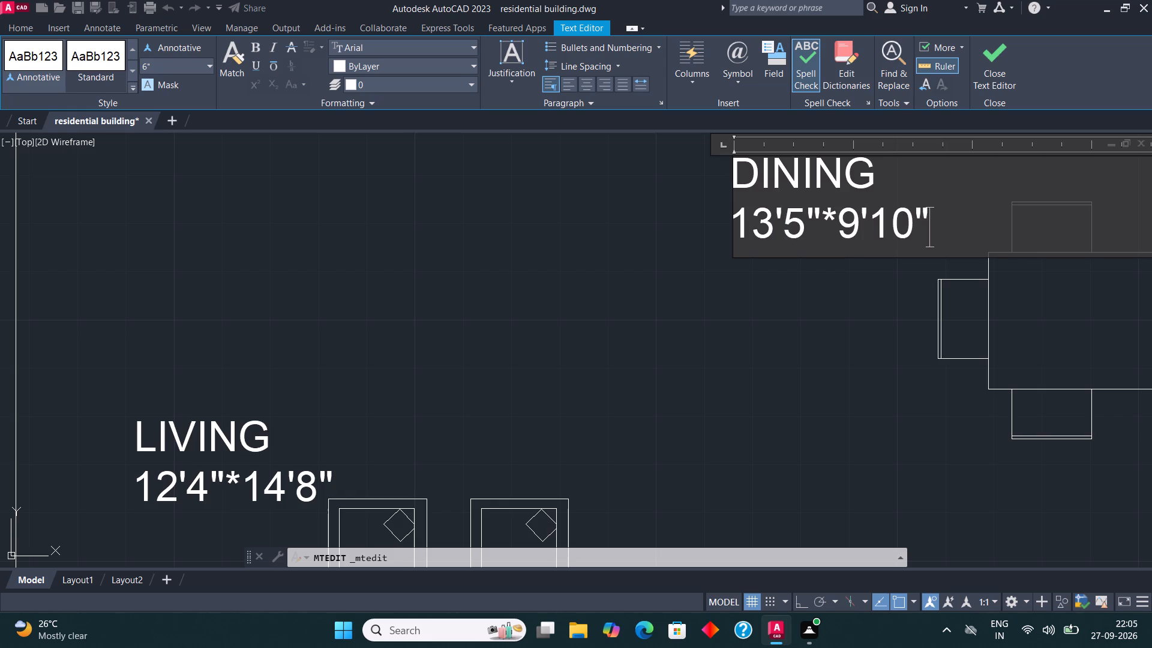
{"action": "left_click", "coordinate": [995, 67]}
Change the balcony label in the upper east flat's bedroom next to the dining area to BEDROOM, with 13'4"*10'2" on a second line.
{"action": "scroll", "coordinate": [623, 409], "scroll_direction": "down", "scroll_amount": 2}
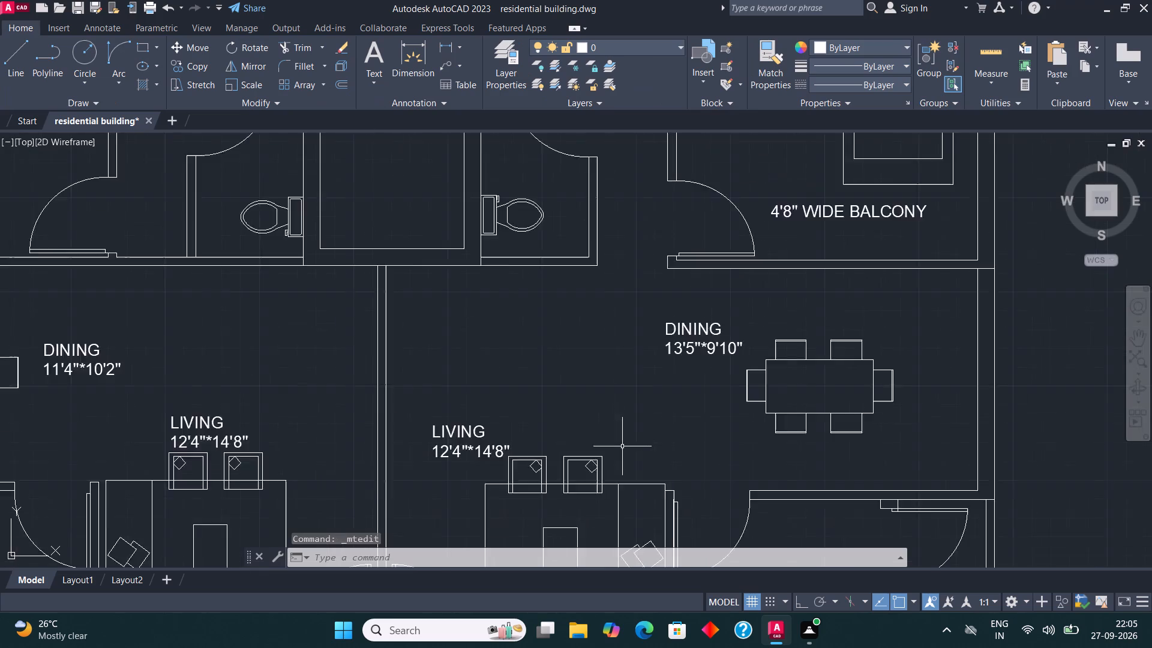
{"action": "scroll", "coordinate": [622, 453], "scroll_direction": "down", "scroll_amount": 2}
{"action": "scroll", "coordinate": [707, 364], "scroll_direction": "up", "scroll_amount": 2}
{"action": "left_click", "coordinate": [695, 349]}
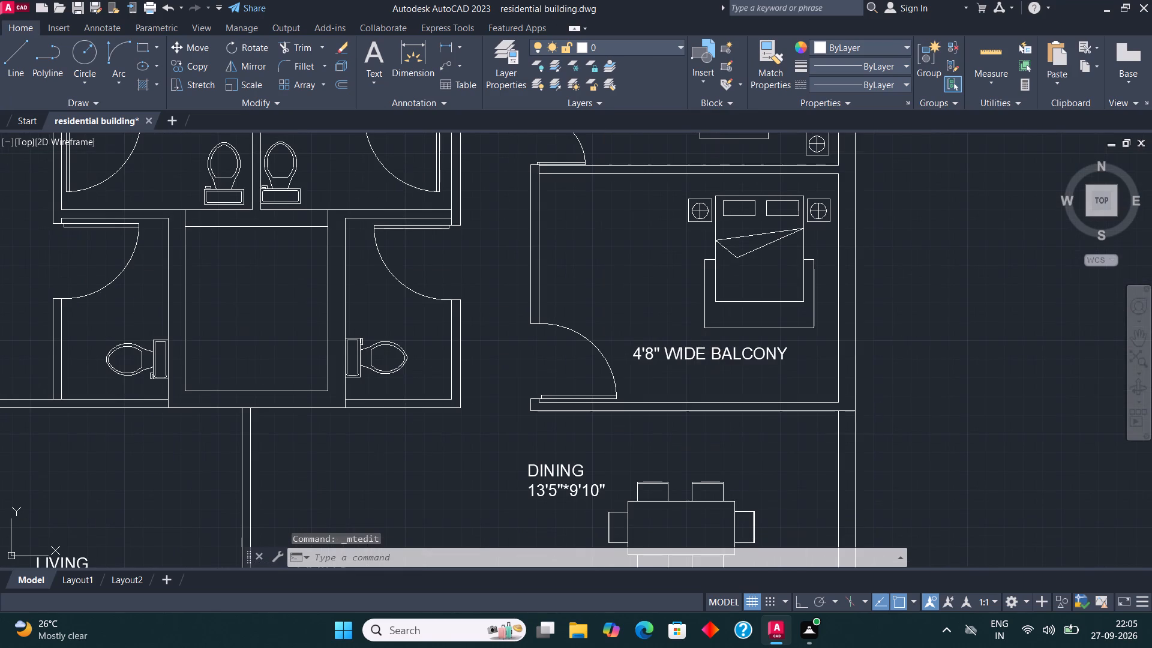
{"action": "right_click", "coordinate": [693, 349]}
{"action": "left_click", "coordinate": [757, 230]}
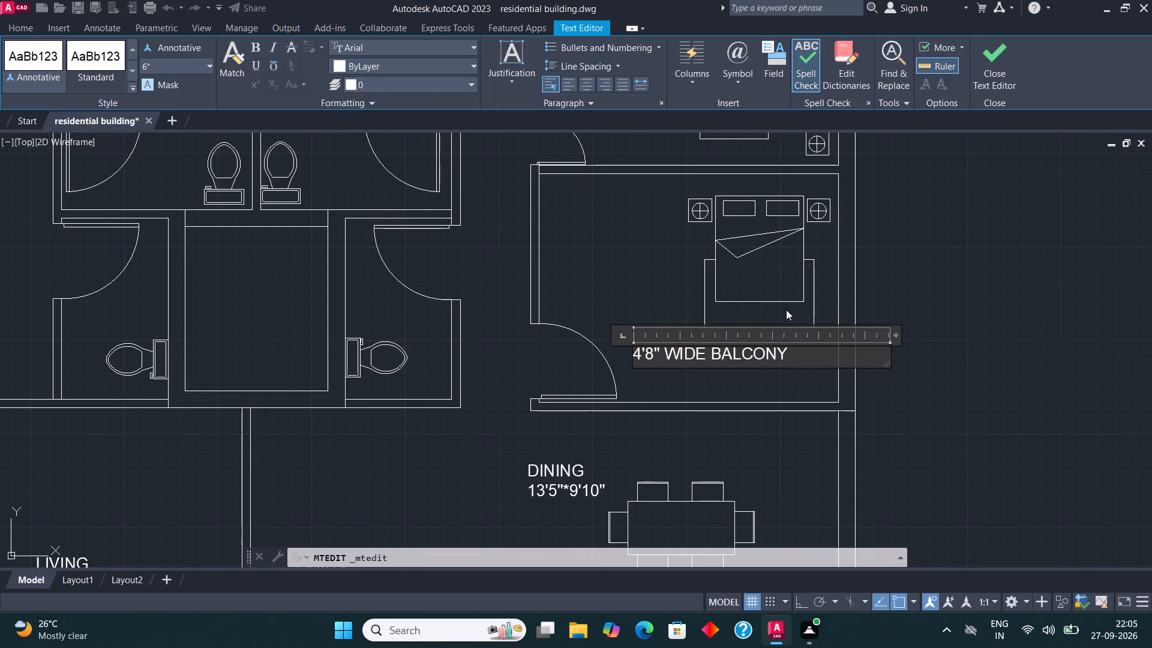
{"action": "scroll", "coordinate": [813, 386], "scroll_direction": "down", "scroll_amount": 3}
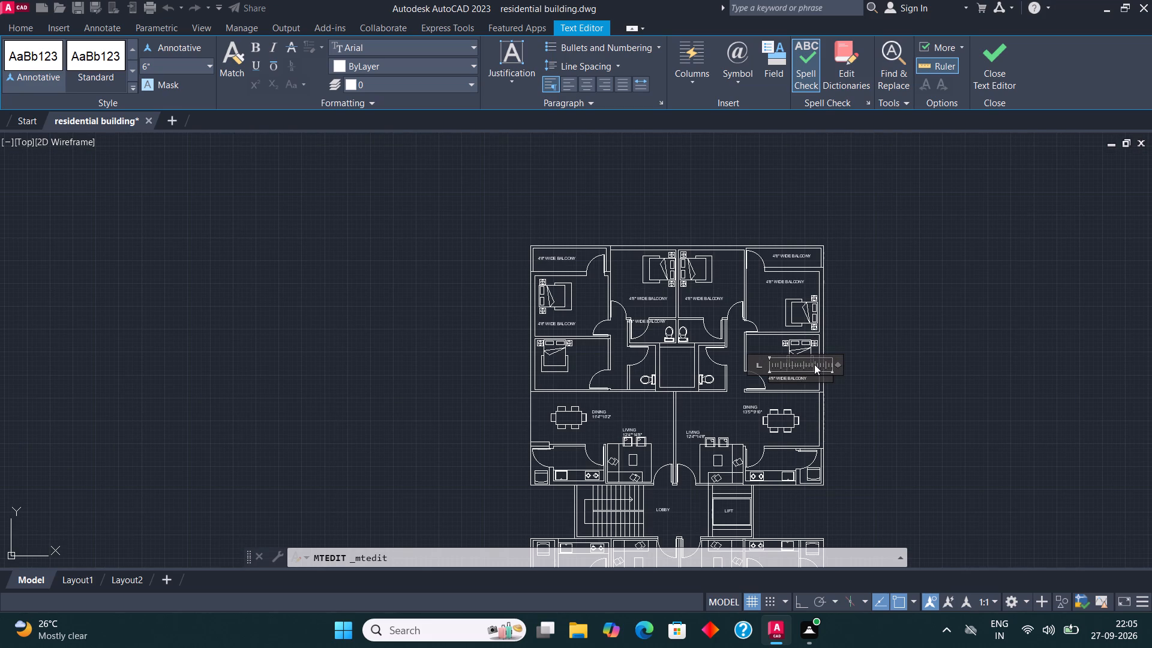
{"action": "scroll", "coordinate": [815, 369], "scroll_direction": "up", "scroll_amount": 4}
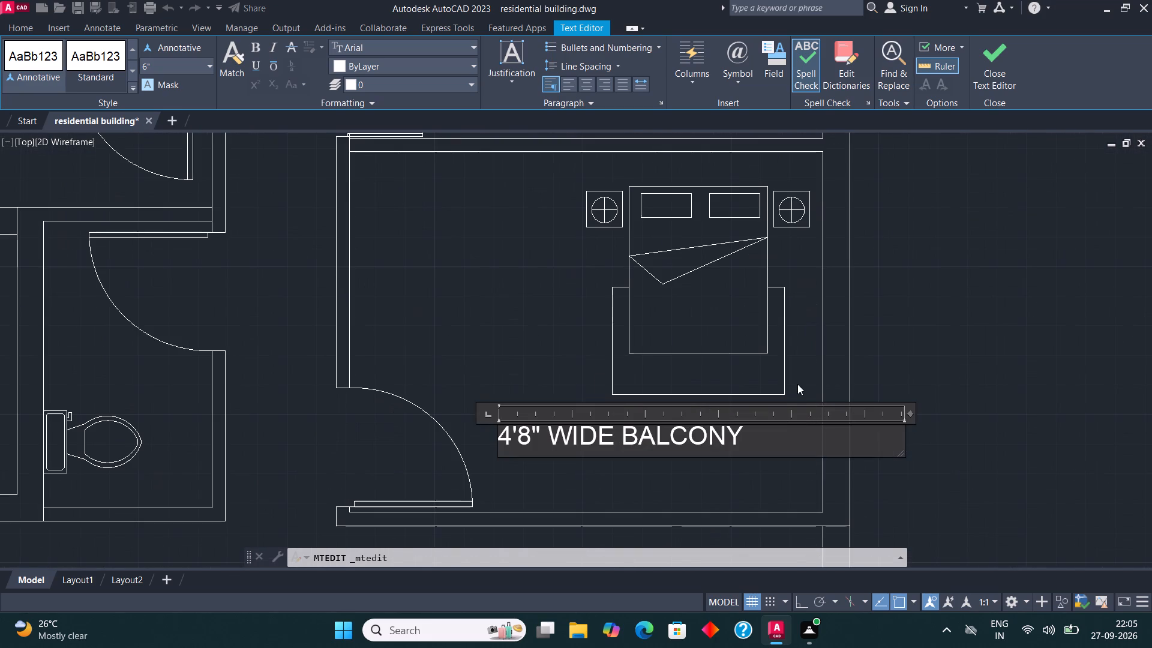
{"action": "left_click", "coordinate": [771, 434]}
{"action": "key", "text": "BackSpace"}
{"action": "key", "text": "BackSpace"}
{"action": "key", "text": "BackSpace"}
{"action": "key", "text": "BackSpace"}
{"action": "key", "text": "BackSpace"}
{"action": "key", "text": "BackSpace"}
{"action": "key", "text": "BackSpace"}
{"action": "key", "text": "BackSpace"}
{"action": "key", "text": "BackSpace"}
{"action": "key", "text": "BackSpace"}
{"action": "key", "text": "BackSpace"}
{"action": "key", "text": "BackSpace"}
{"action": "key", "text": "BackSpace"}
{"action": "key", "text": "BackSpace"}
{"action": "key", "text": "BackSpace"}
{"action": "key", "text": "BackSpace"}
{"action": "key", "text": "BackSpace"}
{"action": "key", "text": "BackSpace"}
{"action": "key", "text": "BackSpace"}
{"action": "key", "text": "BackSpace"}
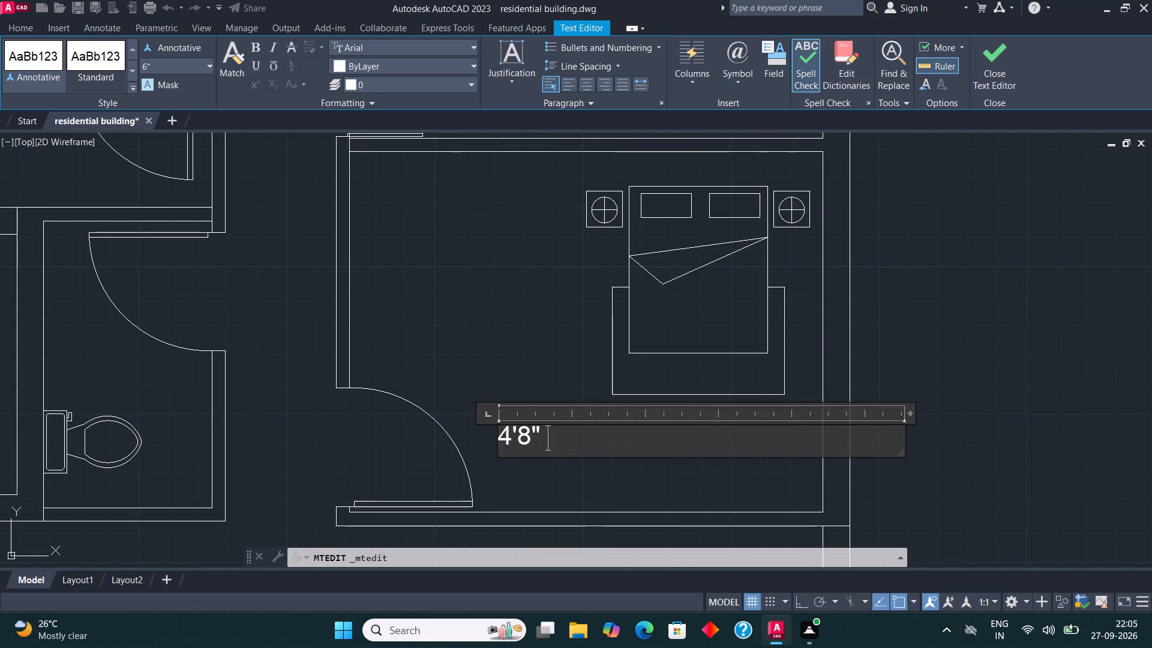
{"action": "type", "text": "BEDROOM"}
{"action": "key", "text": "Return"}
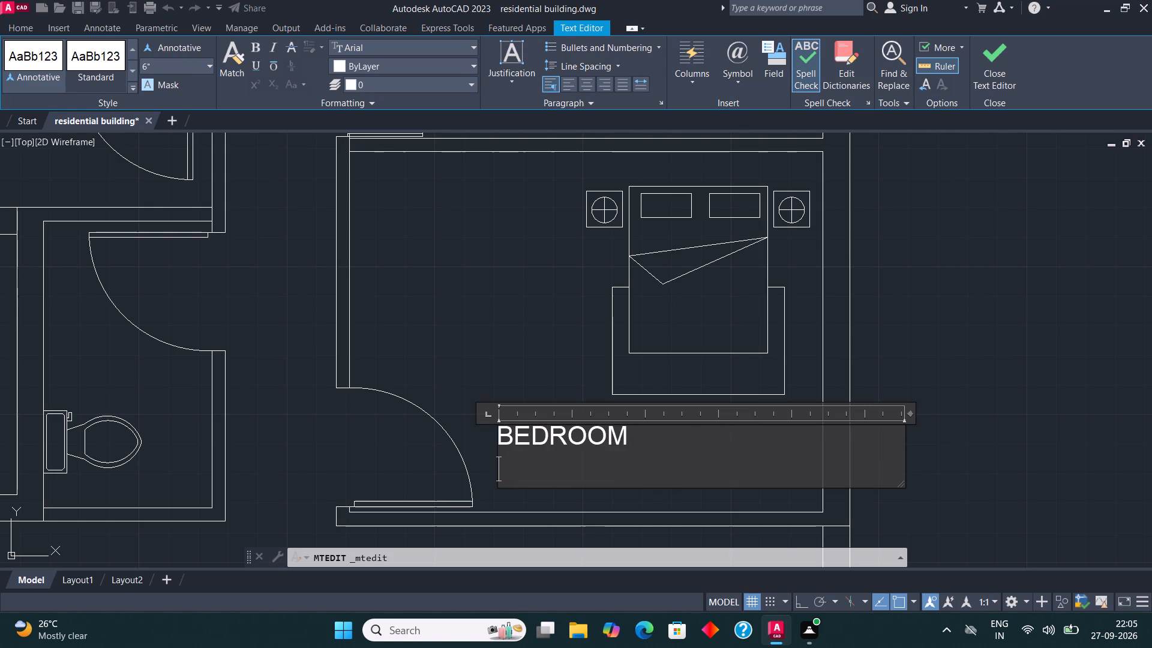
{"action": "type", "text": "13'4\""}
{"action": "type", "text": "*10'2\""}
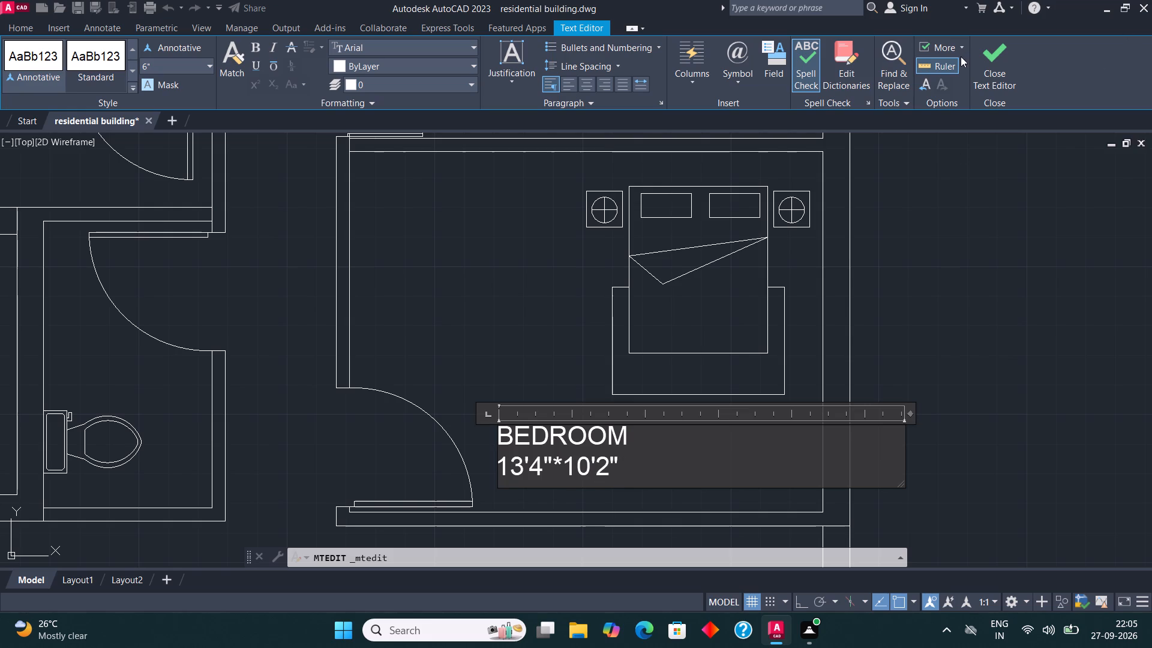
{"action": "left_click", "coordinate": [976, 55]}
Copy the BEDROOM 13'4"*10'2" label into both outer bedrooms of the upper west flat and the upper east flat's other outer bedroom.
{"action": "scroll", "coordinate": [761, 239], "scroll_direction": "down", "scroll_amount": 3}
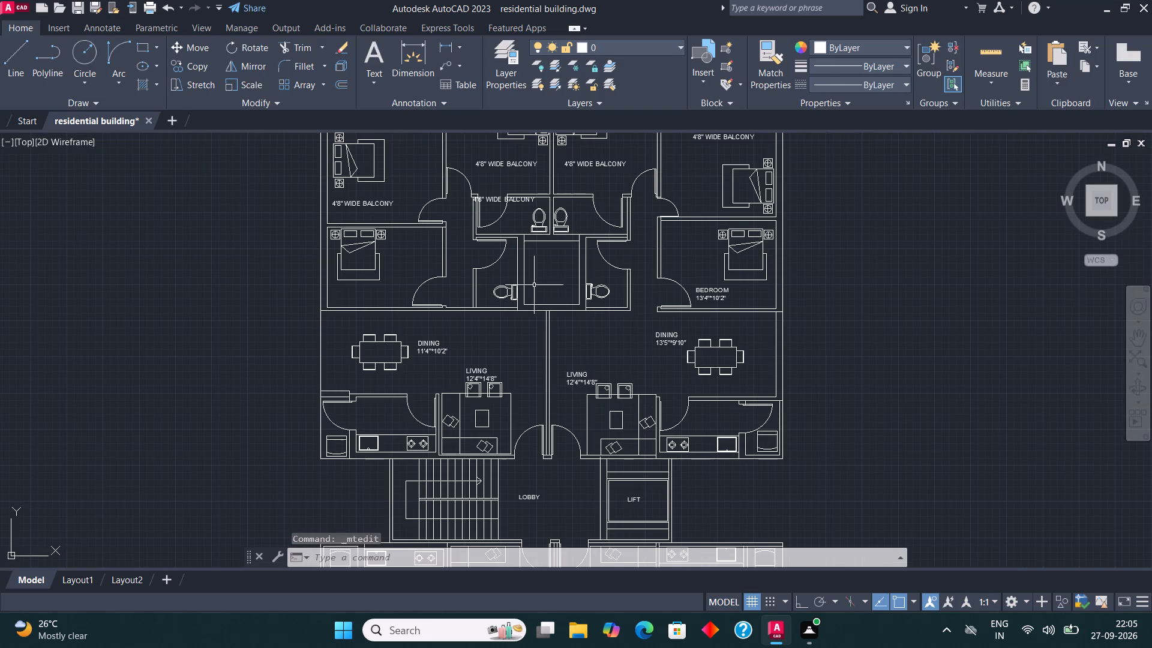
{"action": "left_click", "coordinate": [704, 293]}
{"action": "left_click", "coordinate": [188, 68]}
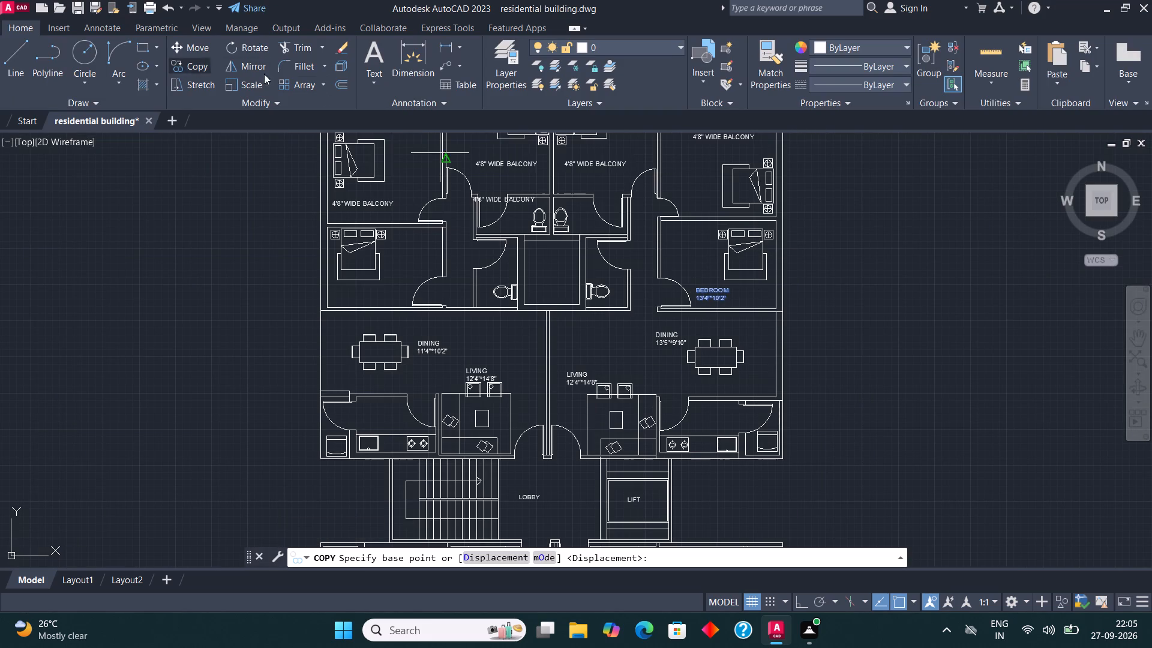
{"action": "left_click", "coordinate": [700, 292]}
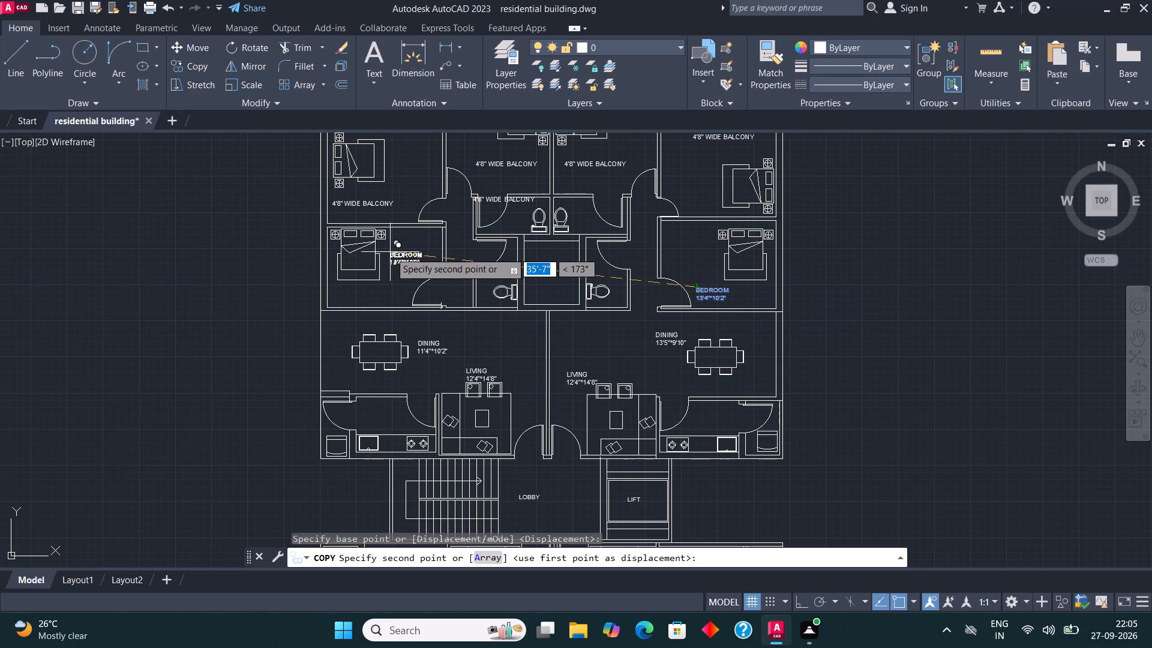
{"action": "left_click", "coordinate": [390, 253]}
{"action": "scroll", "coordinate": [511, 200], "scroll_direction": "up", "scroll_amount": 1}
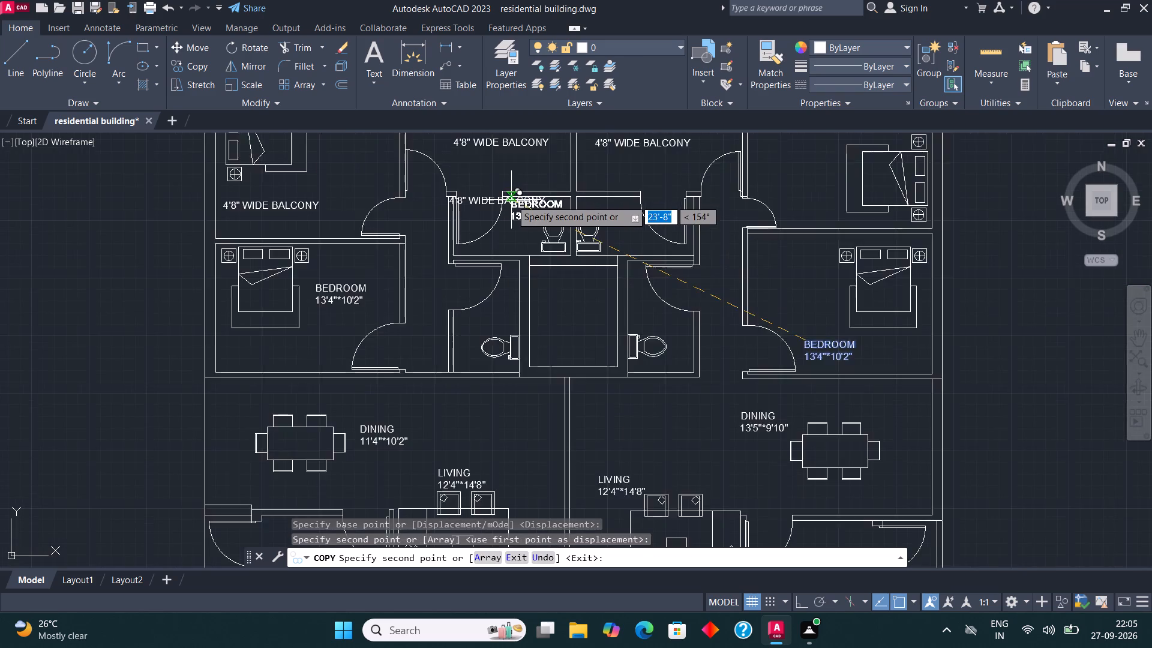
{"action": "scroll", "coordinate": [511, 200], "scroll_direction": "up", "scroll_amount": 1}
{"action": "scroll", "coordinate": [511, 247], "scroll_direction": "down", "scroll_amount": 2}
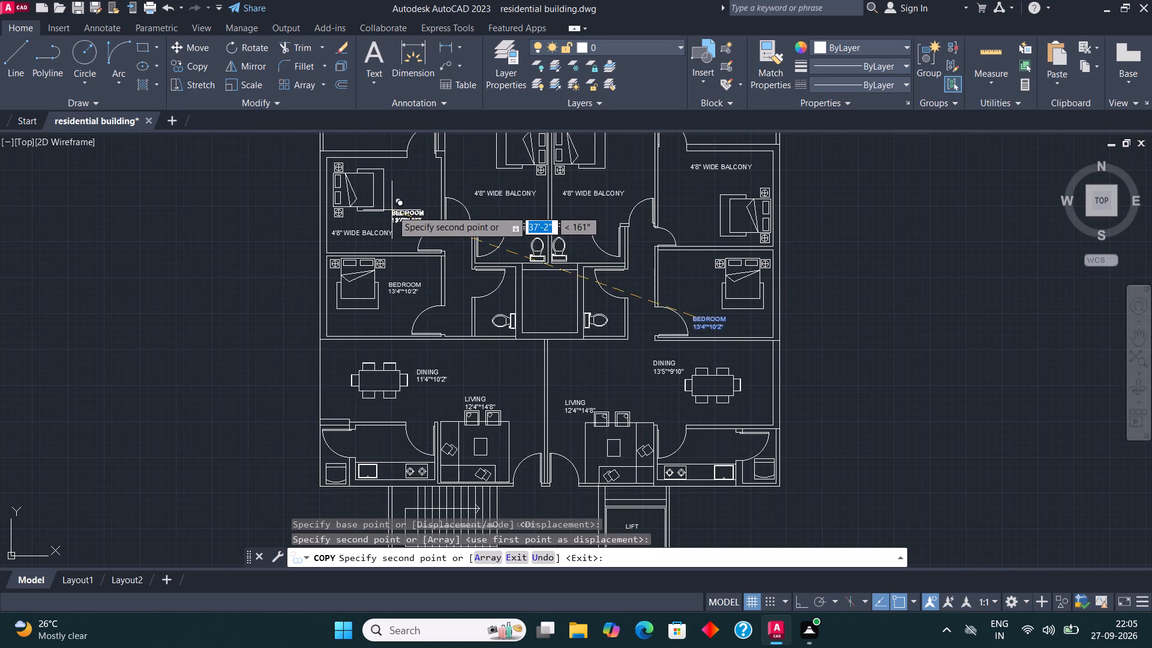
{"action": "left_click", "coordinate": [397, 208]}
{"action": "left_click", "coordinate": [682, 197]}
{"action": "key", "text": "Escape"}
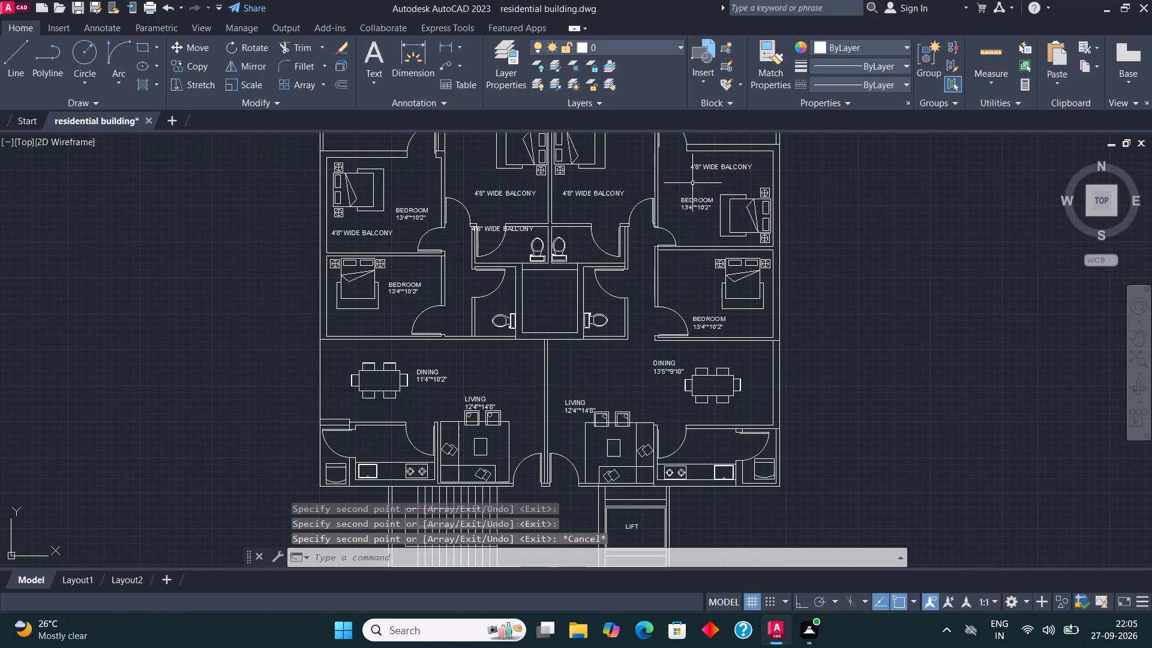
Delete the leftover 4'8" WIDE BALCONY labels in the east and west outer bedrooms beside the new BEDROOM labels.
{"action": "left_click", "coordinate": [703, 164]}
{"action": "key", "text": "Delete"}
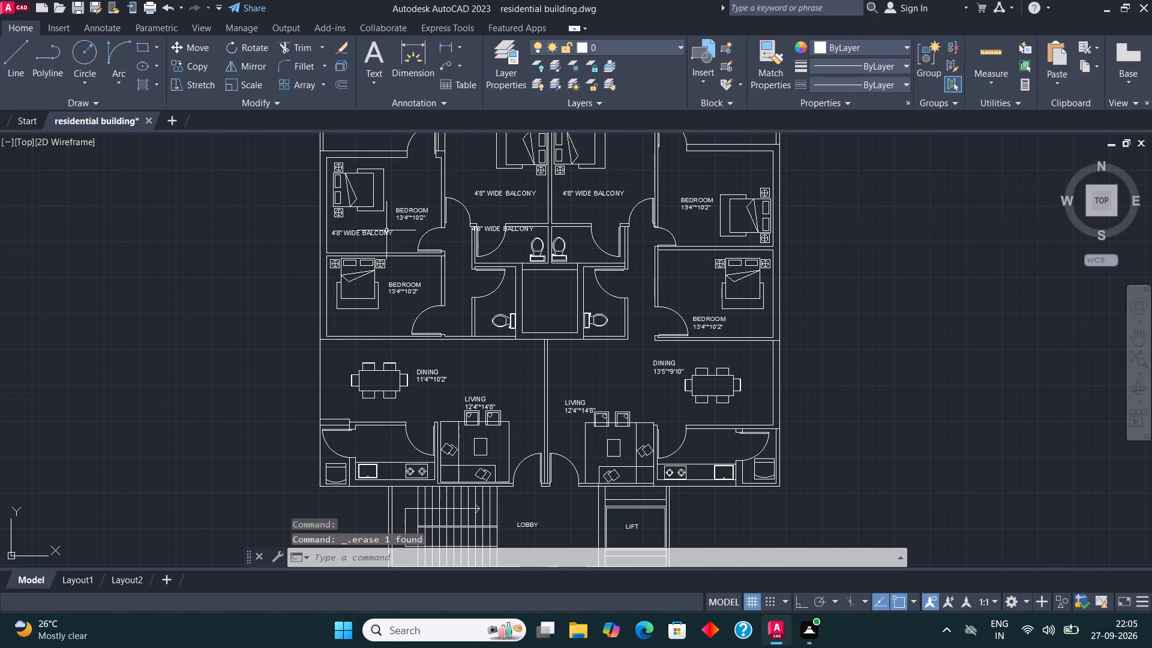
{"action": "left_click", "coordinate": [368, 237]}
{"action": "left_click", "coordinate": [367, 230]}
{"action": "key", "text": "Delete"}
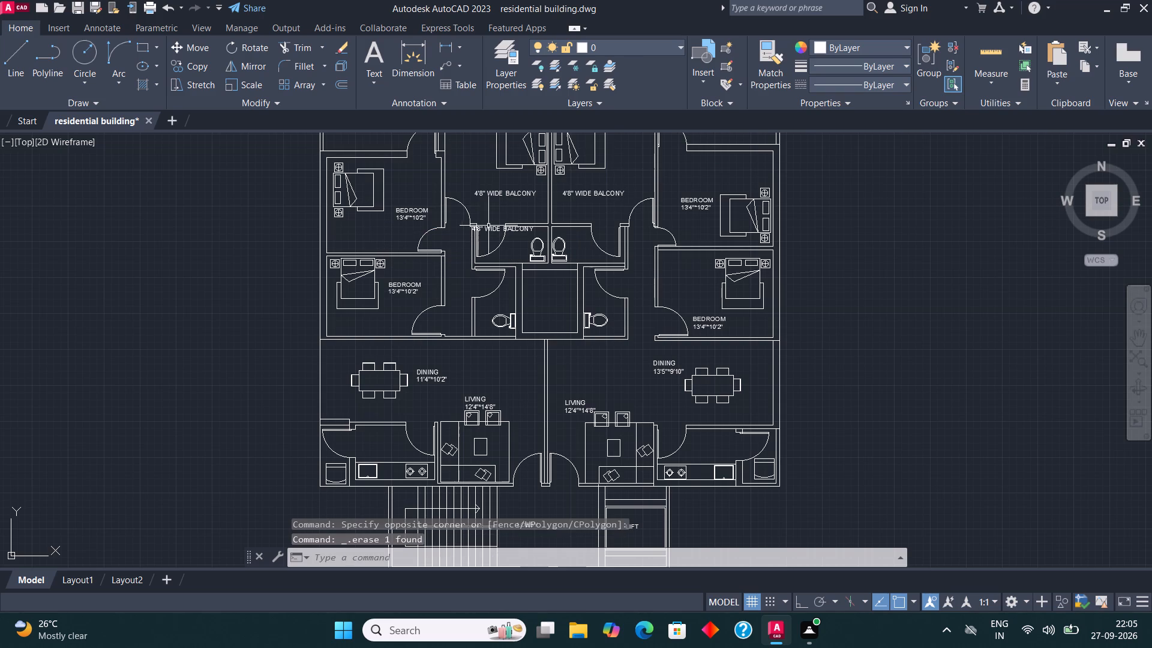
Change the balcony label over the upper west flat's northern toilet to TOILET, with 6'6"*4'3" on a second line.
{"action": "left_click", "coordinate": [491, 225]}
{"action": "right_click", "coordinate": [491, 223]}
{"action": "left_click", "coordinate": [553, 227]}
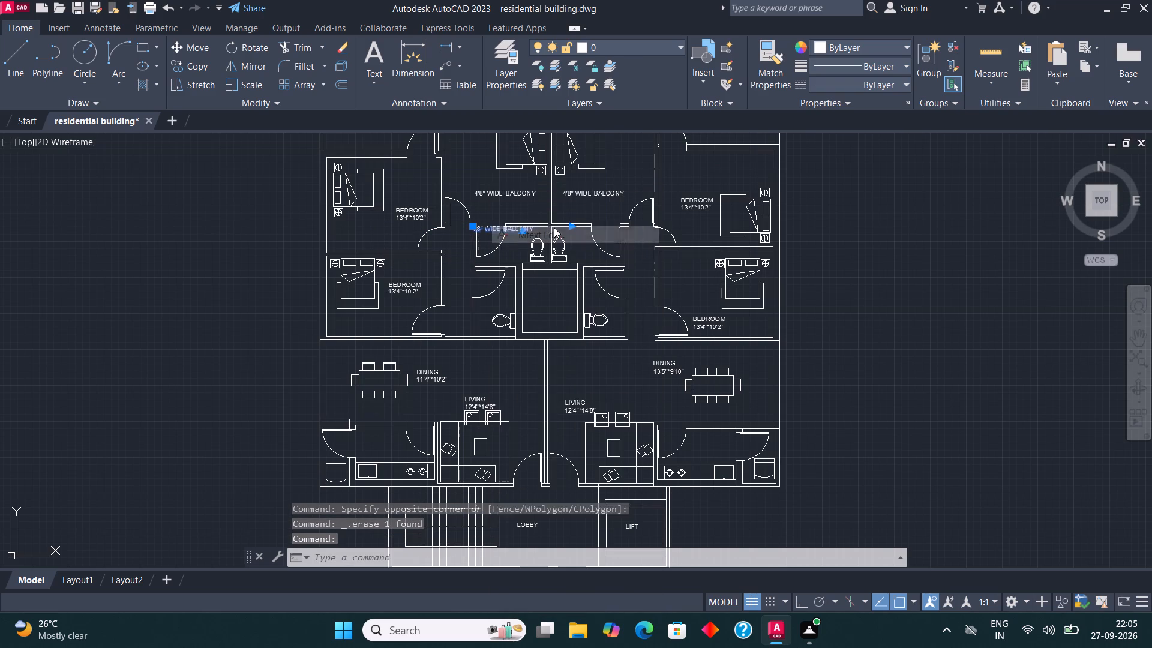
{"action": "left_click", "coordinate": [551, 228]}
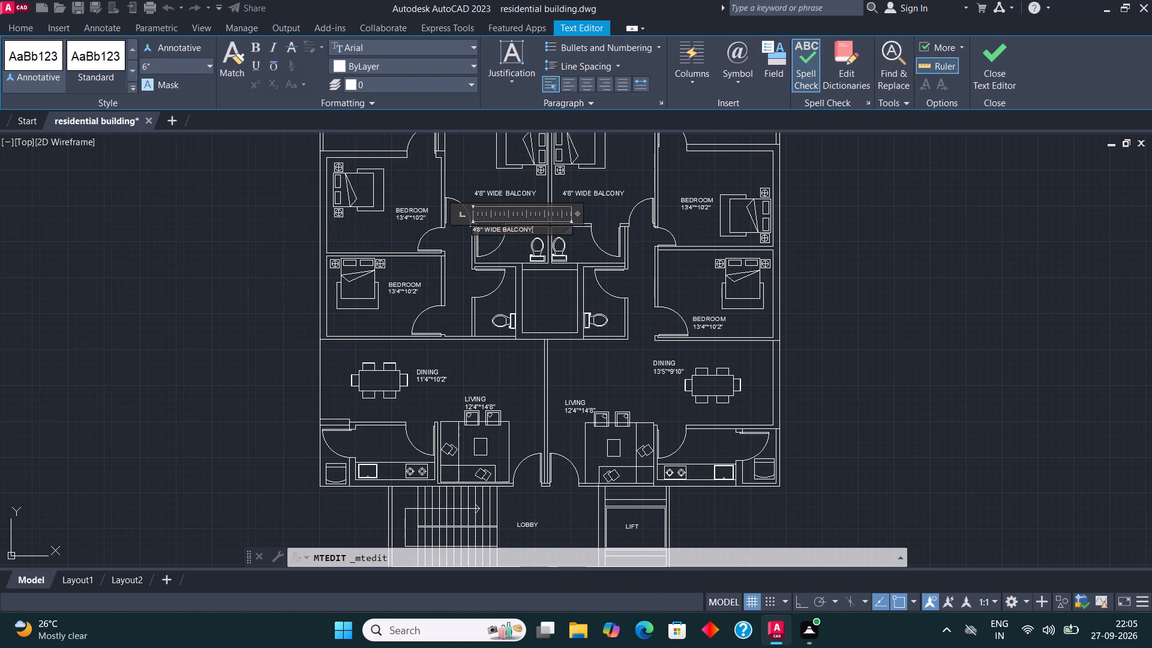
{"action": "key", "text": "BackSpace"}
{"action": "key", "text": "BackSpace"}
{"action": "key", "text": "BackSpace"}
{"action": "key", "text": "BackSpace"}
{"action": "key", "text": "BackSpace"}
{"action": "key", "text": "BackSpace"}
{"action": "key", "text": "BackSpace"}
{"action": "key", "text": "BackSpace"}
{"action": "key", "text": "BackSpace"}
{"action": "key", "text": "BackSpace"}
{"action": "key", "text": "BackSpace"}
{"action": "key", "text": "BackSpace"}
{"action": "key", "text": "BackSpace"}
{"action": "key", "text": "BackSpace"}
{"action": "key", "text": "BackSpace"}
{"action": "key", "text": "BackSpace"}
{"action": "key", "text": "BackSpace"}
{"action": "key", "text": "BackSpace"}
{"action": "key", "text": "BackSpace"}
{"action": "key", "text": "BackSpace"}
{"action": "type", "text": "TOILET"}
{"action": "key", "text": "Return"}
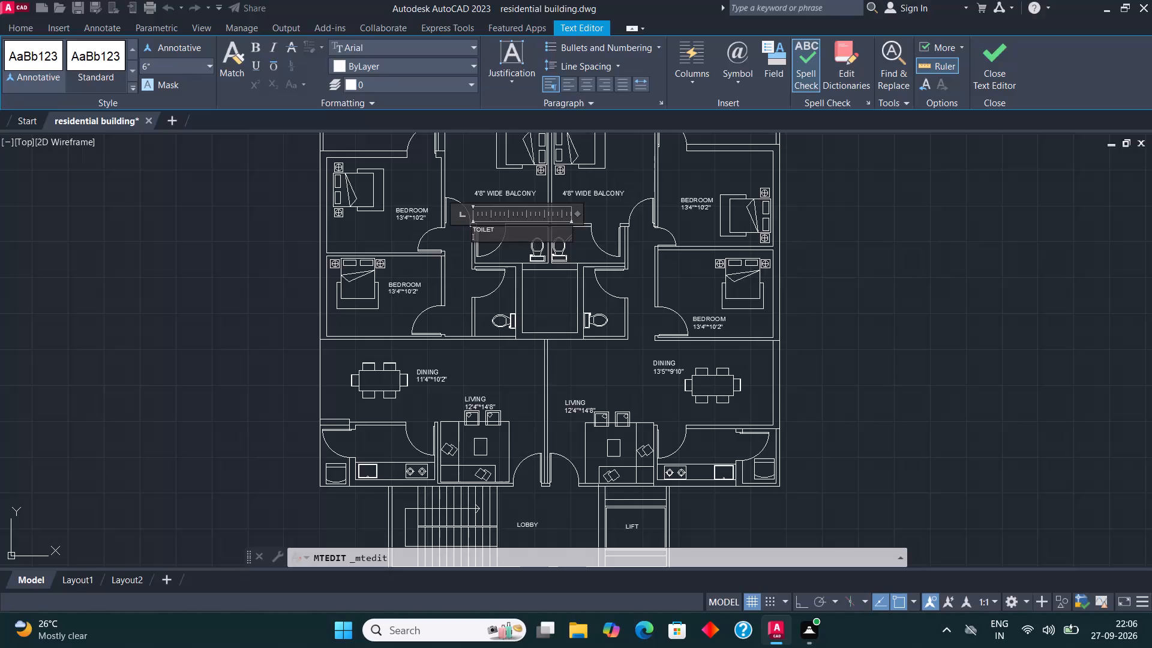
{"action": "type", "text": "6'6\""}
{"action": "type", "text": "*4'3\""}
{"action": "left_click", "coordinate": [979, 28]}
{"action": "left_click", "coordinate": [991, 53]}
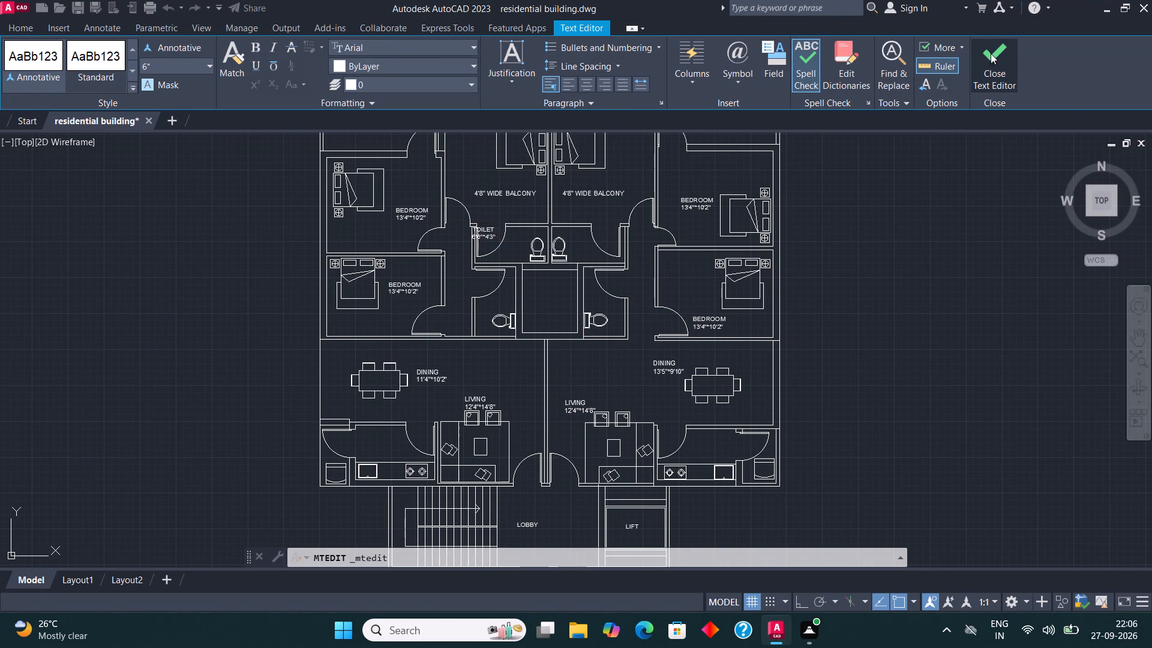
Move the TOILET 6'6"*4'3" label off the wall and door, to beside the WC in the upper west flat's northern toilet.
{"action": "scroll", "coordinate": [503, 223], "scroll_direction": "up", "scroll_amount": 3}
{"action": "left_click", "coordinate": [441, 253]}
{"action": "left_click", "coordinate": [417, 227]}
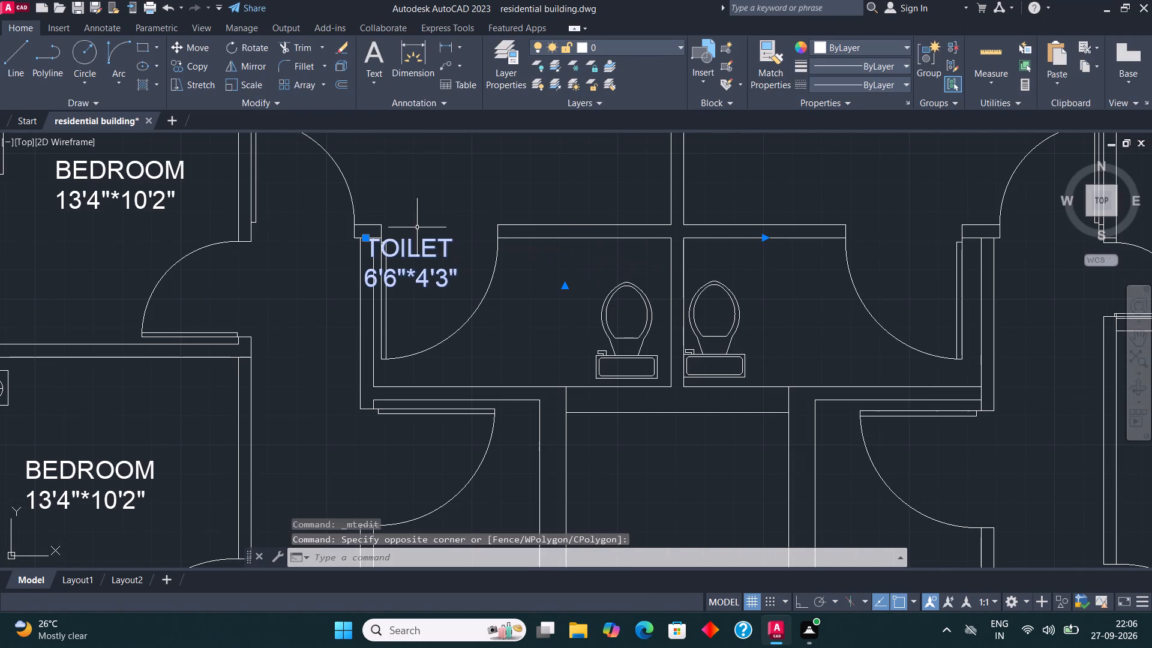
{"action": "left_click", "coordinate": [197, 46]}
{"action": "left_click", "coordinate": [382, 253]}
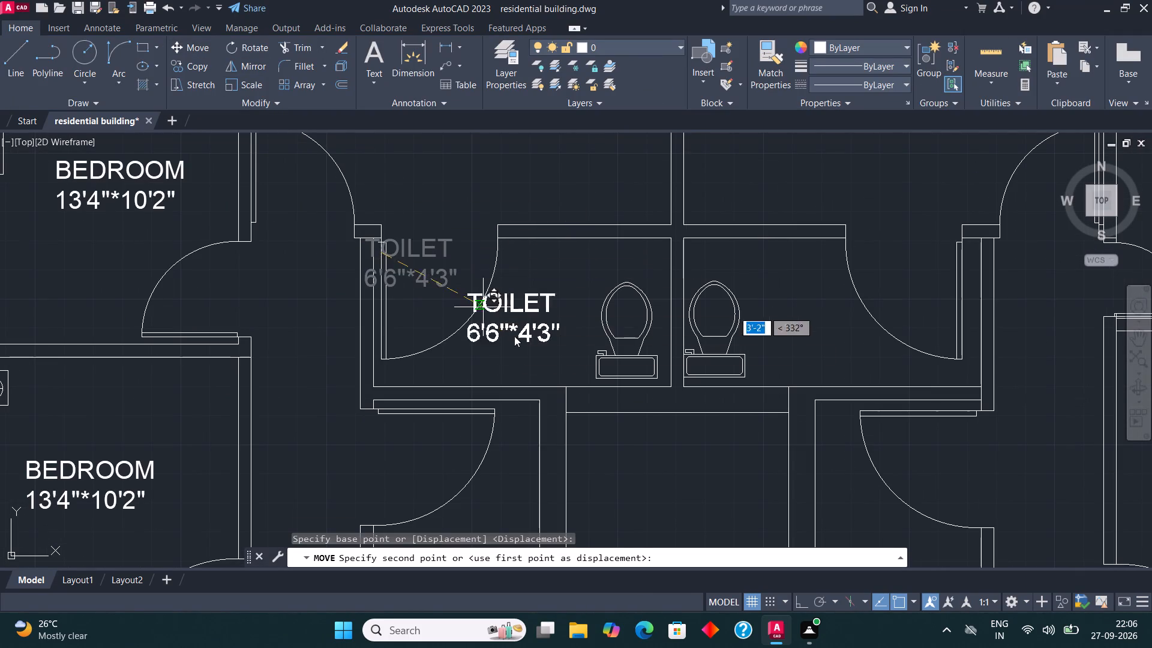
{"action": "left_click", "coordinate": [513, 314]}
Copy the TOILET 6'6"*4'3" label into the upper east flat's northern toilet and both upper flats' southern toilets.
{"action": "left_click", "coordinate": [517, 317]}
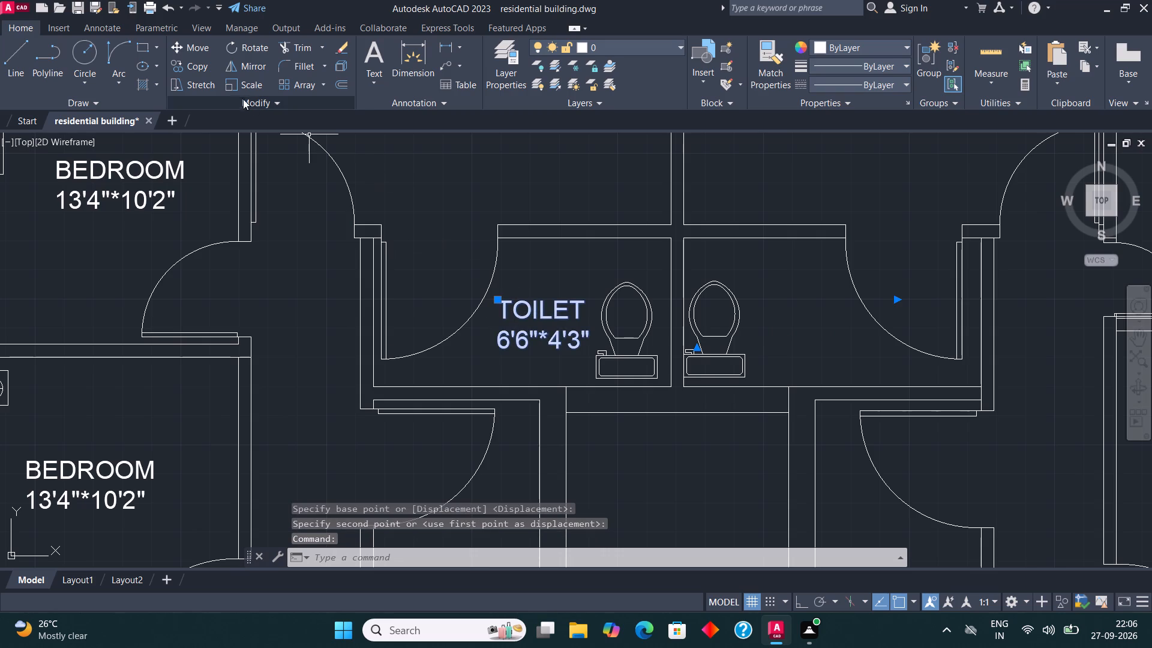
{"action": "left_click", "coordinate": [206, 70]}
{"action": "left_click", "coordinate": [528, 319]}
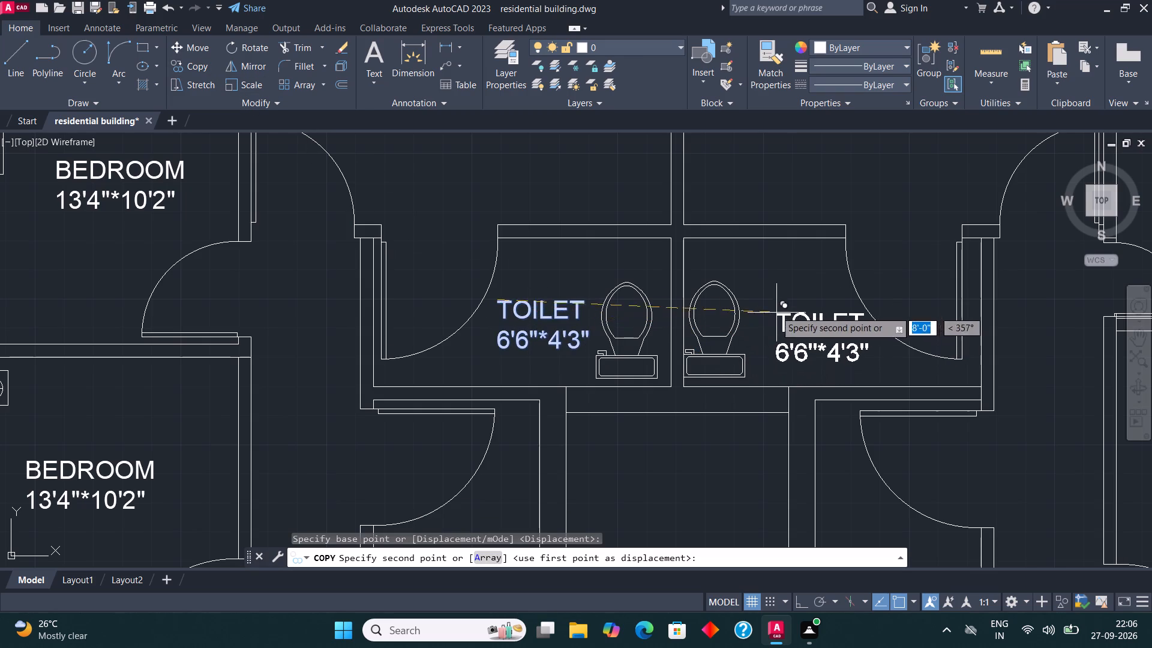
{"action": "left_click", "coordinate": [763, 295]}
{"action": "scroll", "coordinate": [695, 280], "scroll_direction": "down", "scroll_amount": 2}
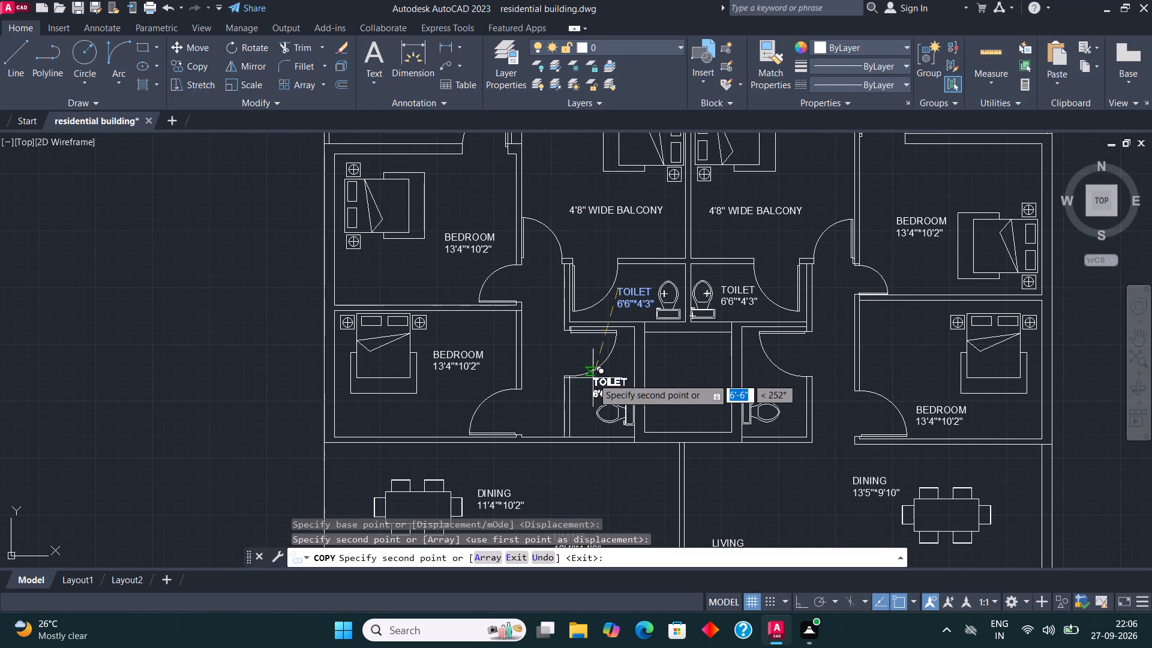
{"action": "left_click", "coordinate": [593, 377]}
{"action": "left_click", "coordinate": [754, 373]}
Copy the same TOILET 6'6"*4'3" label into all four toilets of the two lower flats.
{"action": "scroll", "coordinate": [691, 253], "scroll_direction": "down", "scroll_amount": 3}
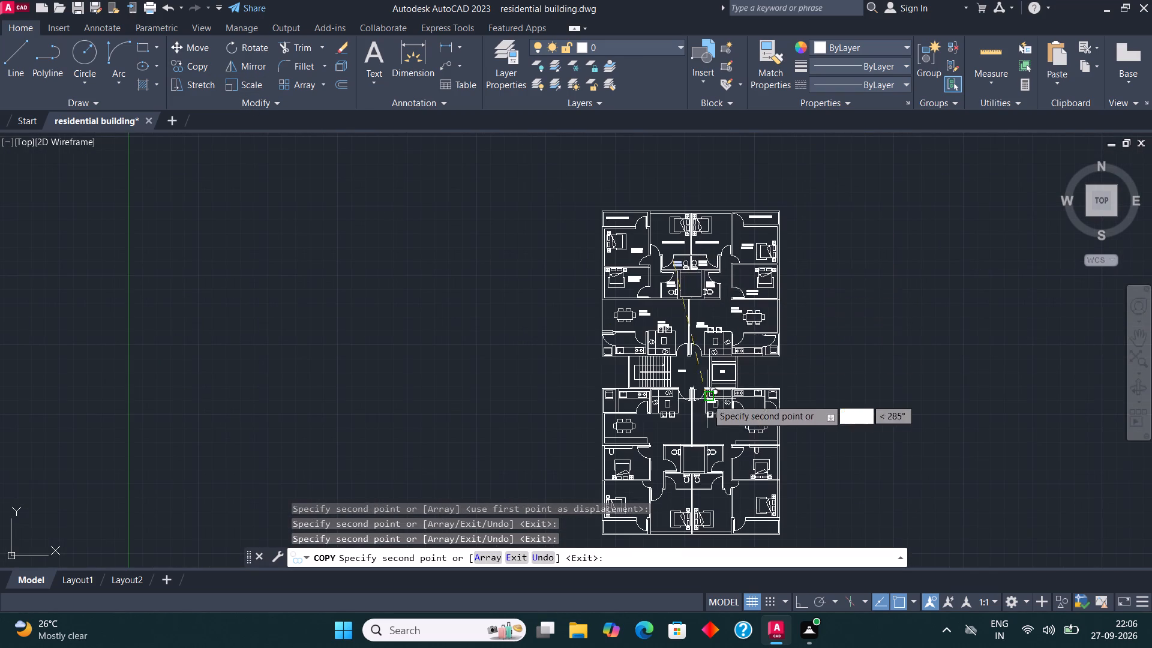
{"action": "scroll", "coordinate": [679, 469], "scroll_direction": "up", "scroll_amount": 3}
{"action": "left_click", "coordinate": [635, 425]}
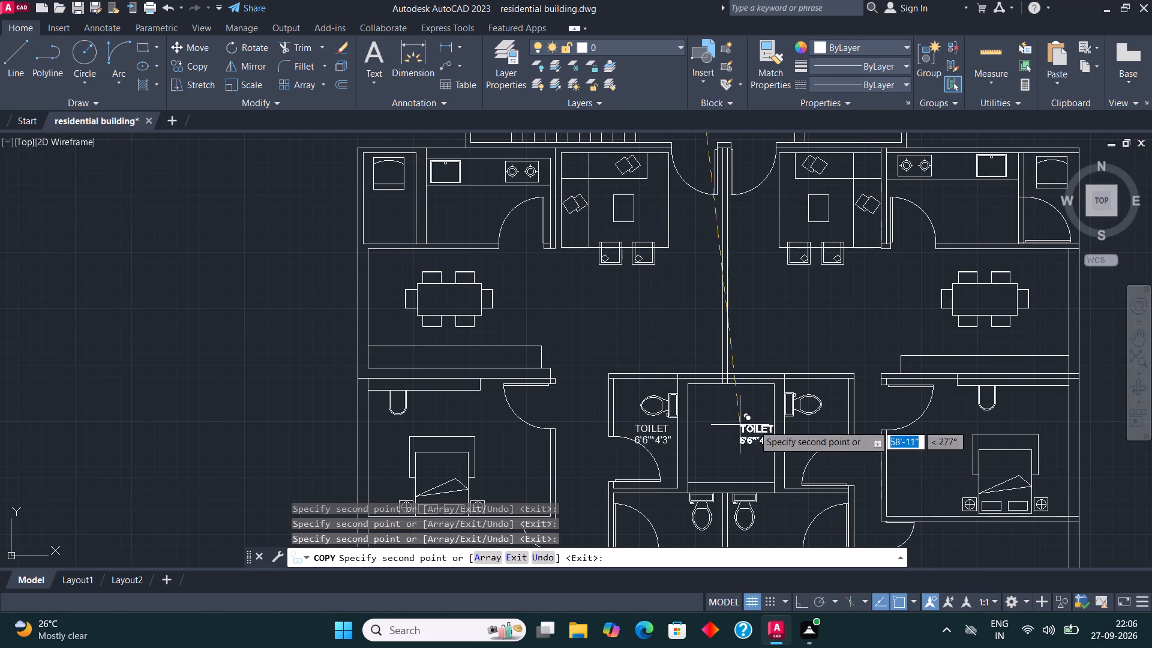
{"action": "left_click", "coordinate": [802, 425]}
{"action": "scroll", "coordinate": [784, 371], "scroll_direction": "down", "scroll_amount": 2}
{"action": "scroll", "coordinate": [769, 428], "scroll_direction": "up", "scroll_amount": 2}
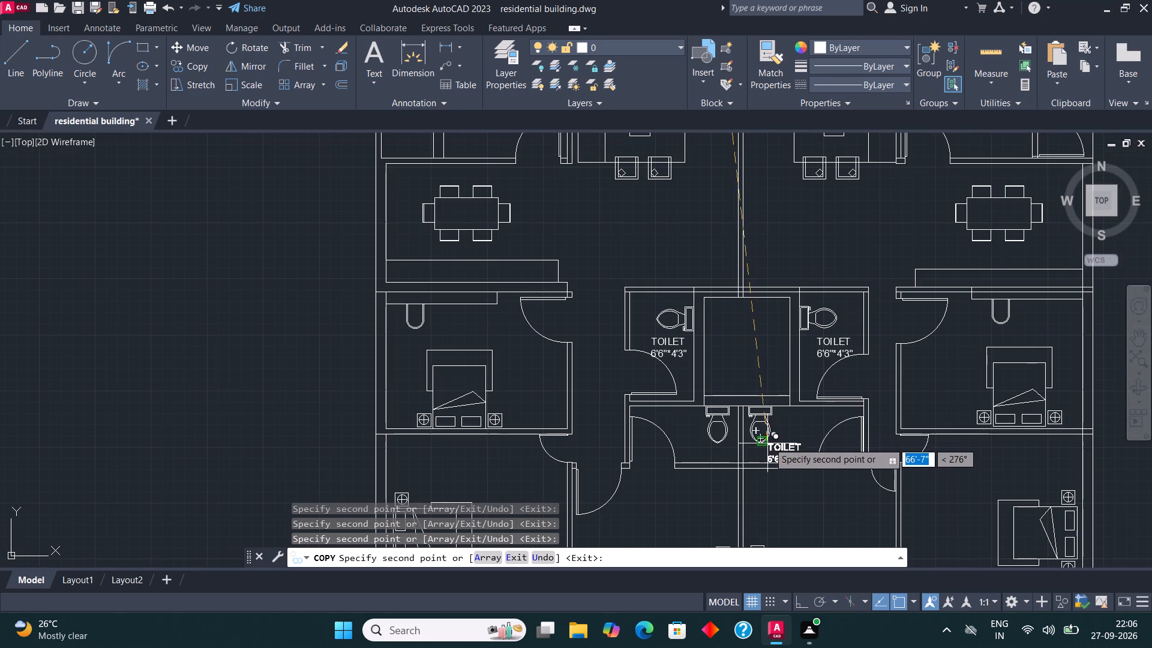
{"action": "left_click", "coordinate": [777, 424]}
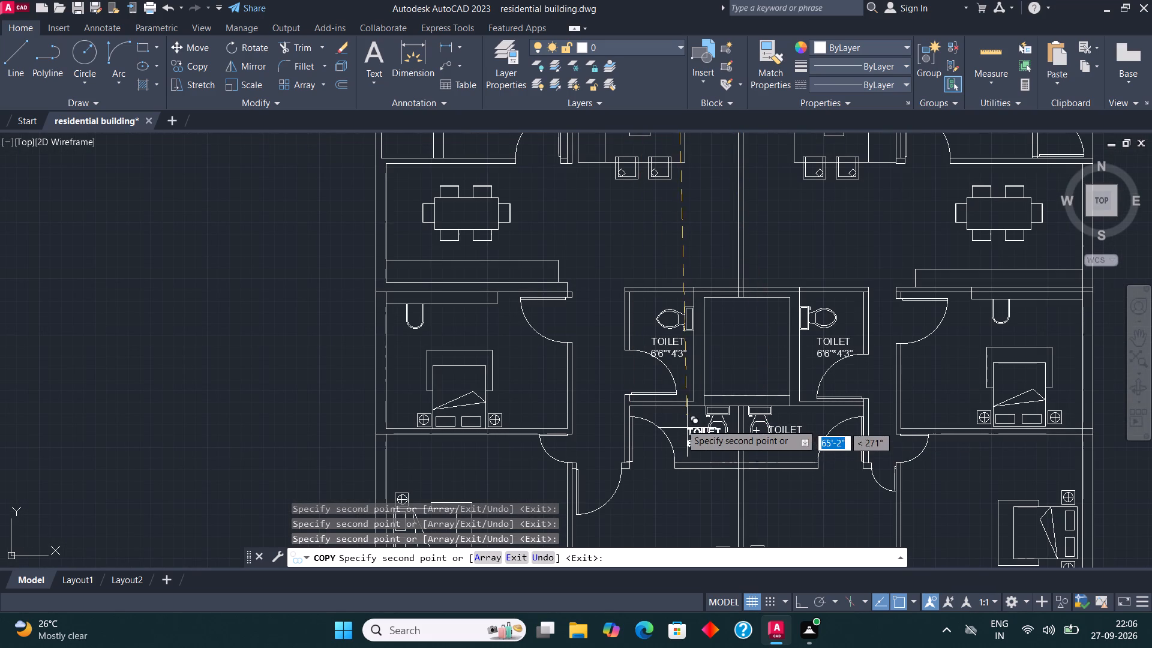
{"action": "left_click", "coordinate": [668, 415]}
{"action": "key", "text": "Escape"}
Delete the 4'8" WIDE BALCONY labels in the two inner bedrooms of the upper flats.
{"action": "scroll", "coordinate": [648, 445], "scroll_direction": "down", "scroll_amount": 2}
{"action": "scroll", "coordinate": [661, 354], "scroll_direction": "down", "scroll_amount": 2}
{"action": "scroll", "coordinate": [641, 227], "scroll_direction": "up", "scroll_amount": 3}
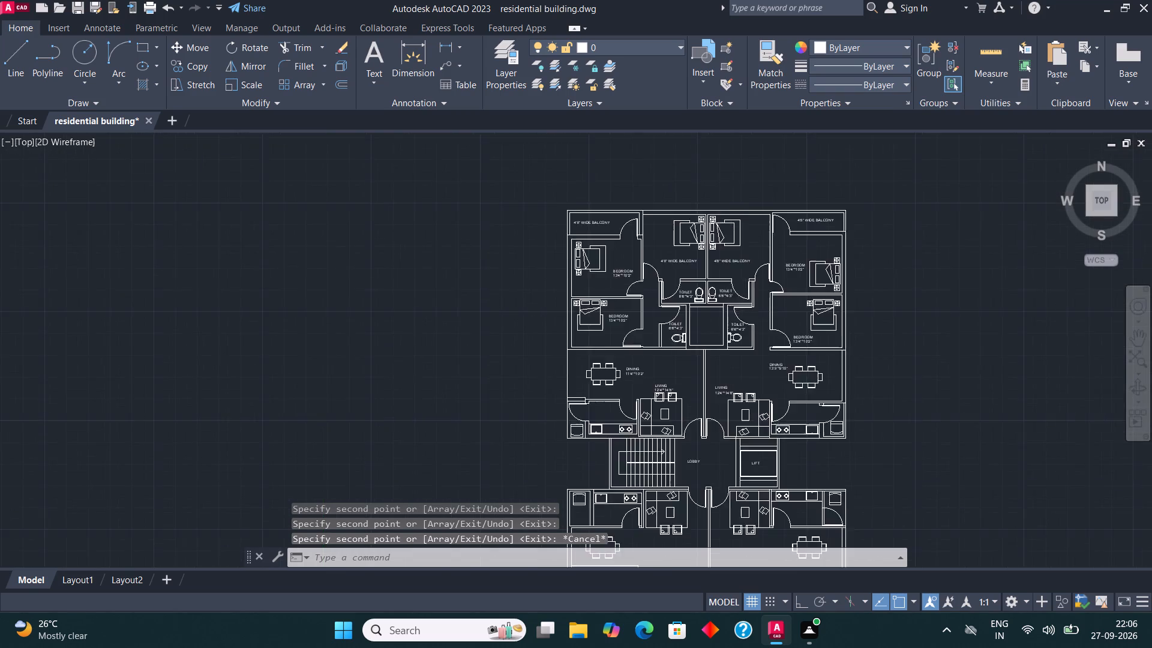
{"action": "scroll", "coordinate": [770, 291], "scroll_direction": "up", "scroll_amount": 1}
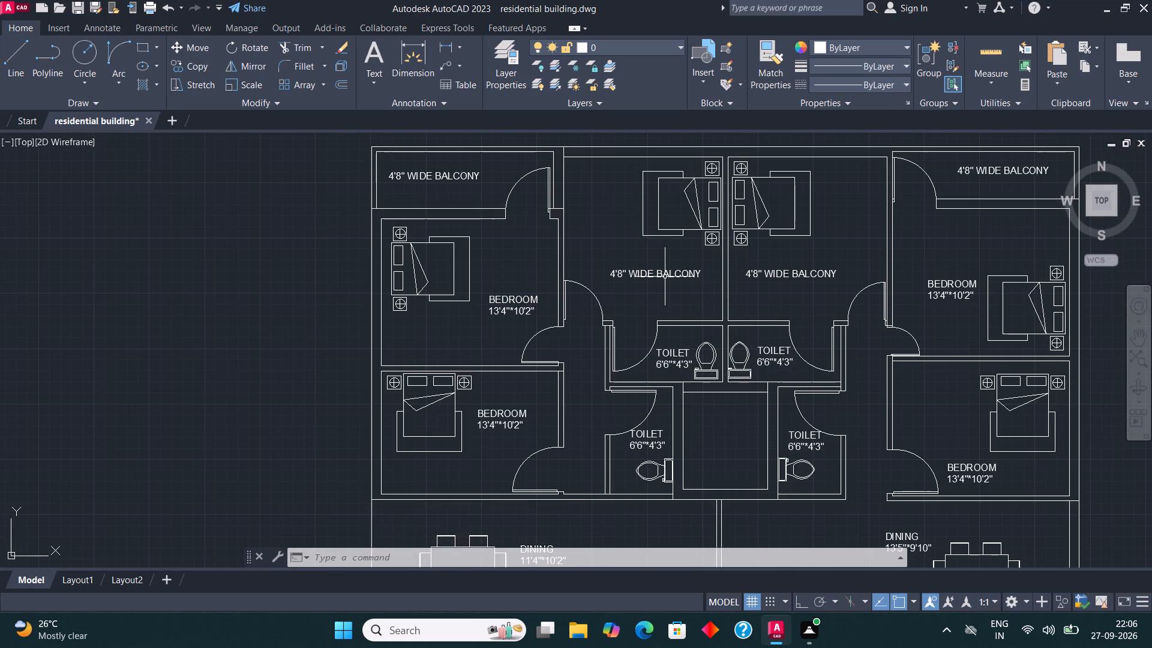
{"action": "left_click", "coordinate": [662, 275]}
{"action": "left_click", "coordinate": [778, 275]}
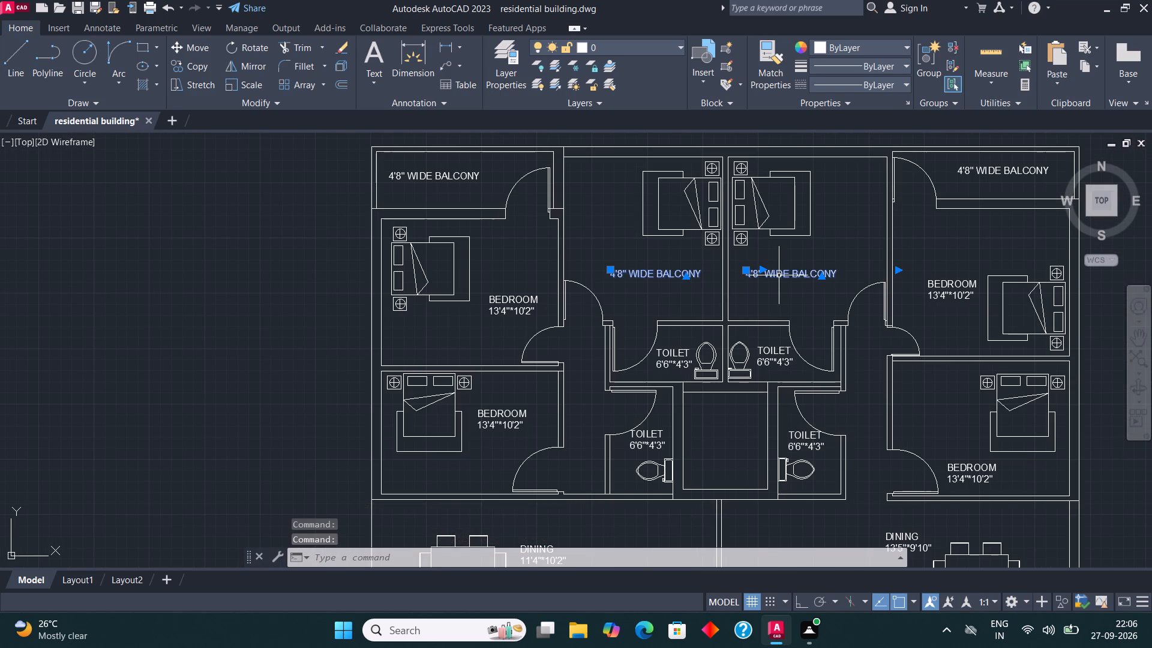
{"action": "key", "text": "Delete"}
Copy the upper west flat's outer BEDROOM 13'4"*10'2" label into its inner bedroom, below the bed.
{"action": "left_click", "coordinate": [529, 304]}
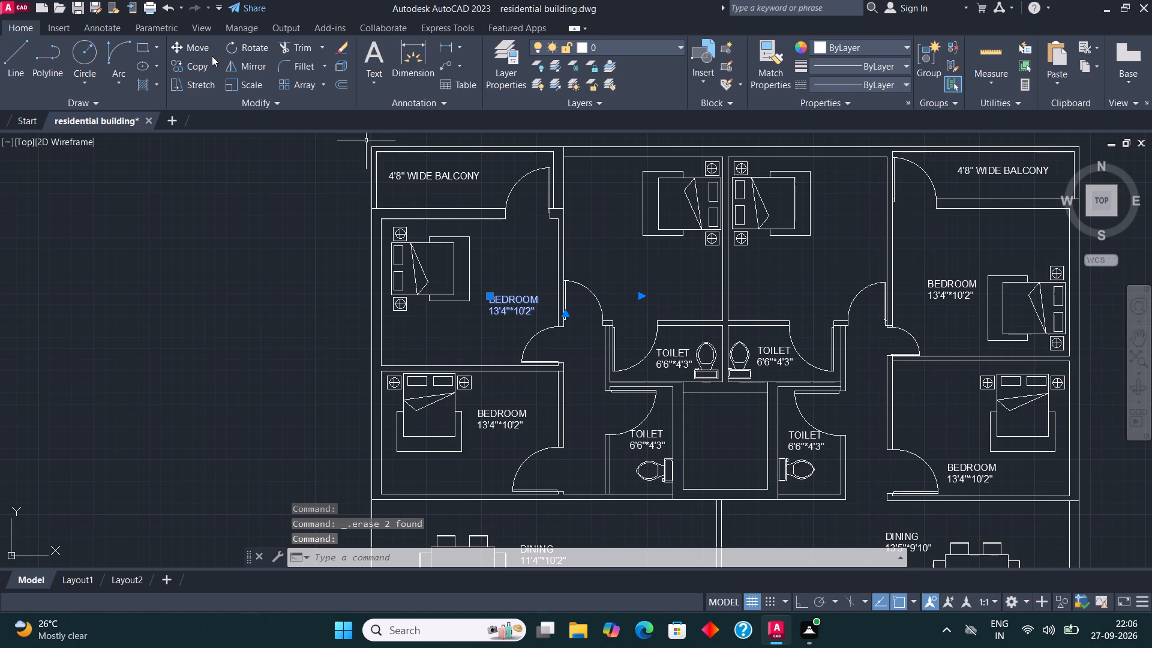
{"action": "left_click", "coordinate": [199, 73]}
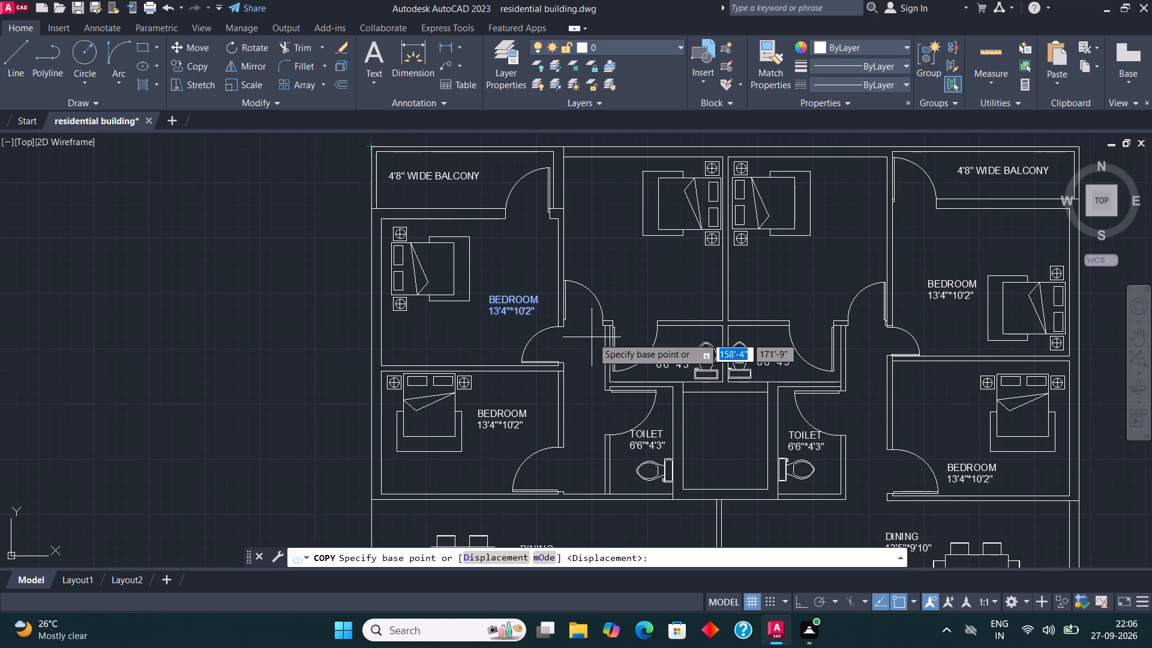
{"action": "left_click", "coordinate": [512, 298]}
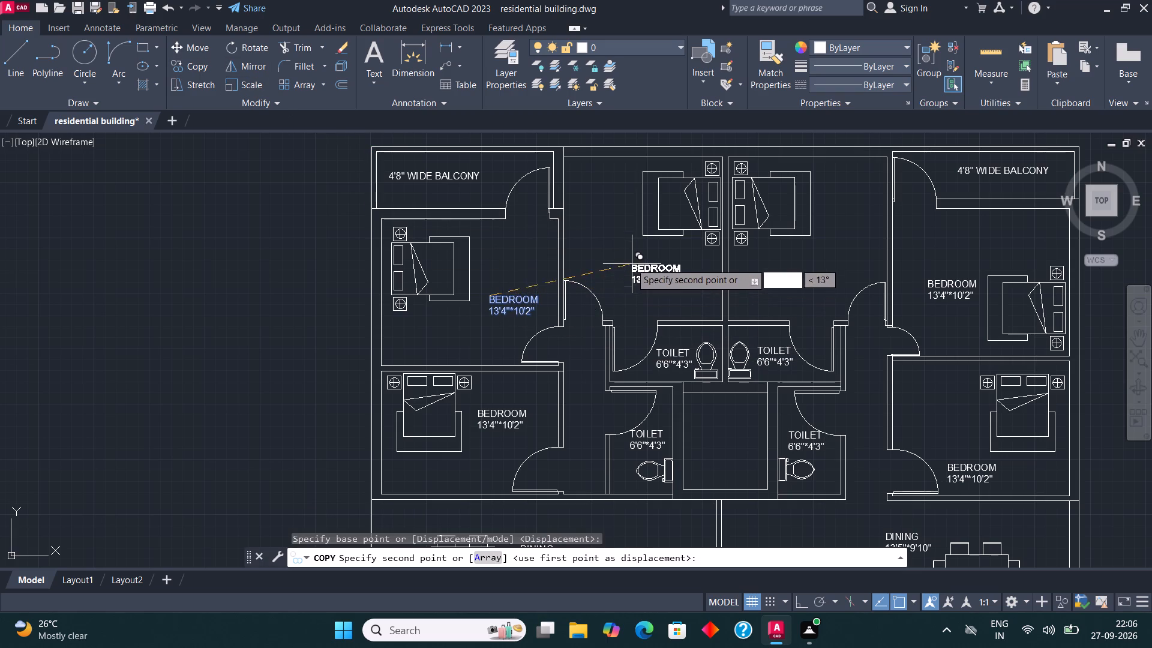
{"action": "left_click", "coordinate": [630, 262]}
{"action": "left_click", "coordinate": [641, 267]}
{"action": "key", "text": "Escape"}
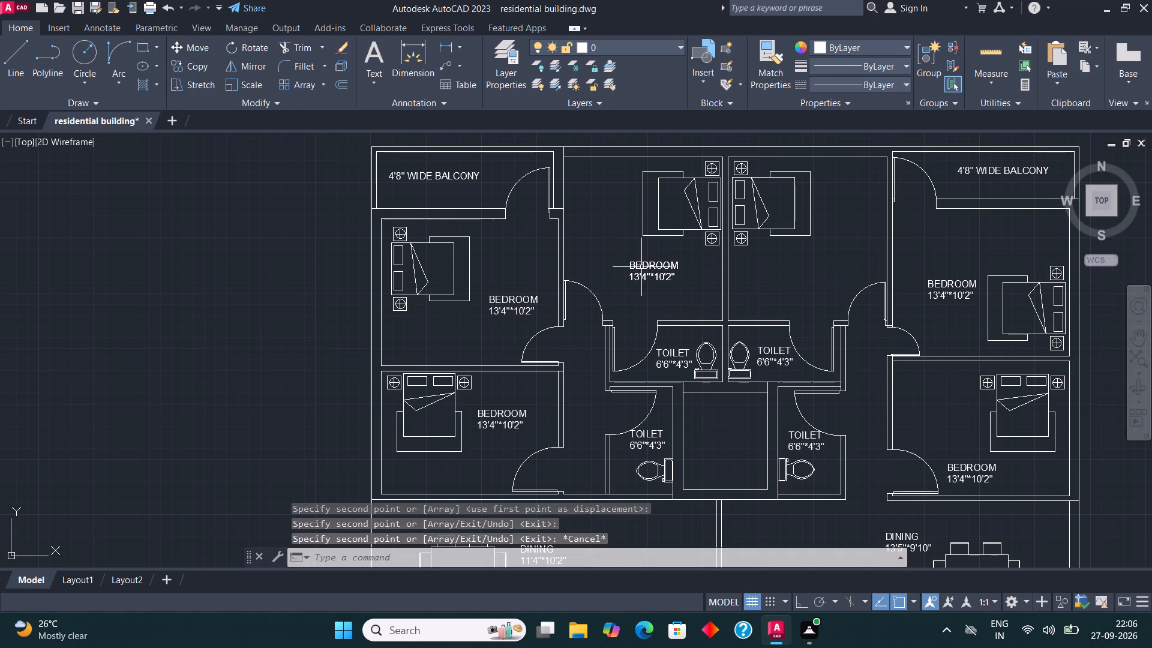
Change the size line of the copied BEDROOM label in the upper west flat's inner bedroom to 12'*12'4".
{"action": "left_click", "coordinate": [643, 267]}
{"action": "right_click", "coordinate": [644, 263]}
{"action": "left_click", "coordinate": [689, 231]}
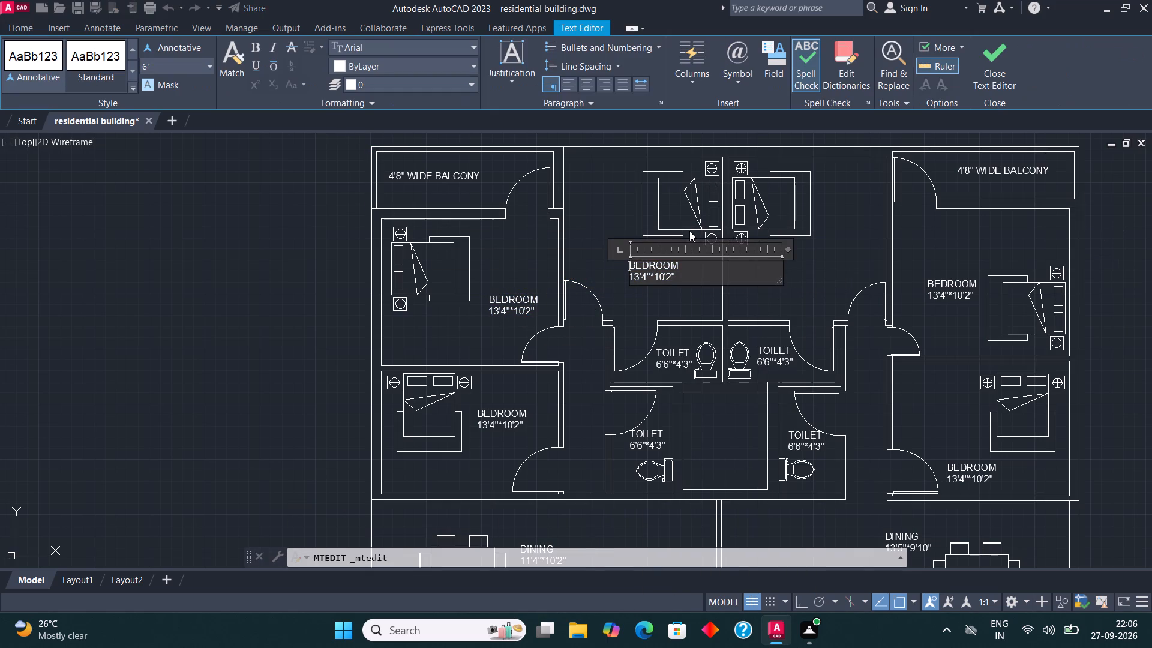
{"action": "left_click", "coordinate": [694, 278]}
{"action": "key", "text": "BackSpace"}
{"action": "key", "text": "BackSpace"}
{"action": "key", "text": "BackSpace"}
{"action": "key", "text": "BackSpace"}
{"action": "key", "text": "BackSpace"}
{"action": "key", "text": "BackSpace"}
{"action": "key", "text": "BackSpace"}
{"action": "key", "text": "BackSpace"}
{"action": "key", "text": "BackSpace"}
{"action": "key", "text": "BackSpace"}
{"action": "type", "text": "2'8\""}
{"action": "key", "text": "BackSpace"}
{"action": "key", "text": "BackSpace"}
{"action": "key", "text": "BackSpace"}
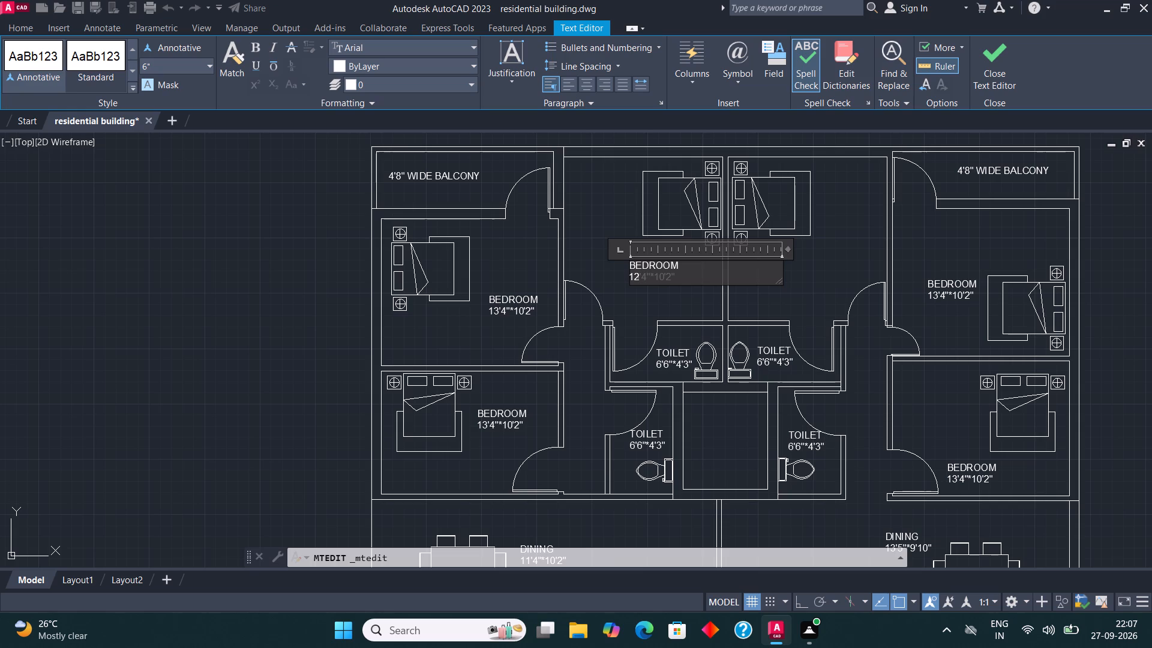
{"action": "key", "text": "apostrophe"}
{"action": "type", "text": "*12'4\""}
{"action": "left_click", "coordinate": [990, 74]}
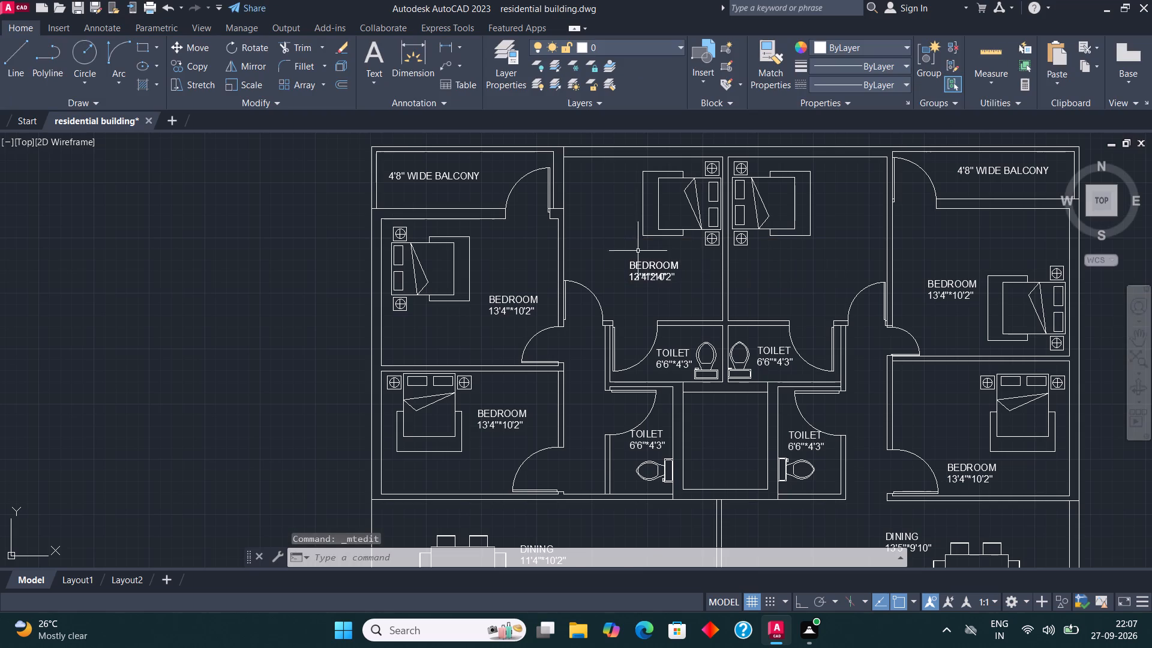
Copy the BEDROOM 12'*12'4" label into the upper east flat's inner bedroom.
{"action": "scroll", "coordinate": [626, 265], "scroll_direction": "down", "scroll_amount": 1}
{"action": "scroll", "coordinate": [855, 223], "scroll_direction": "up", "scroll_amount": 2}
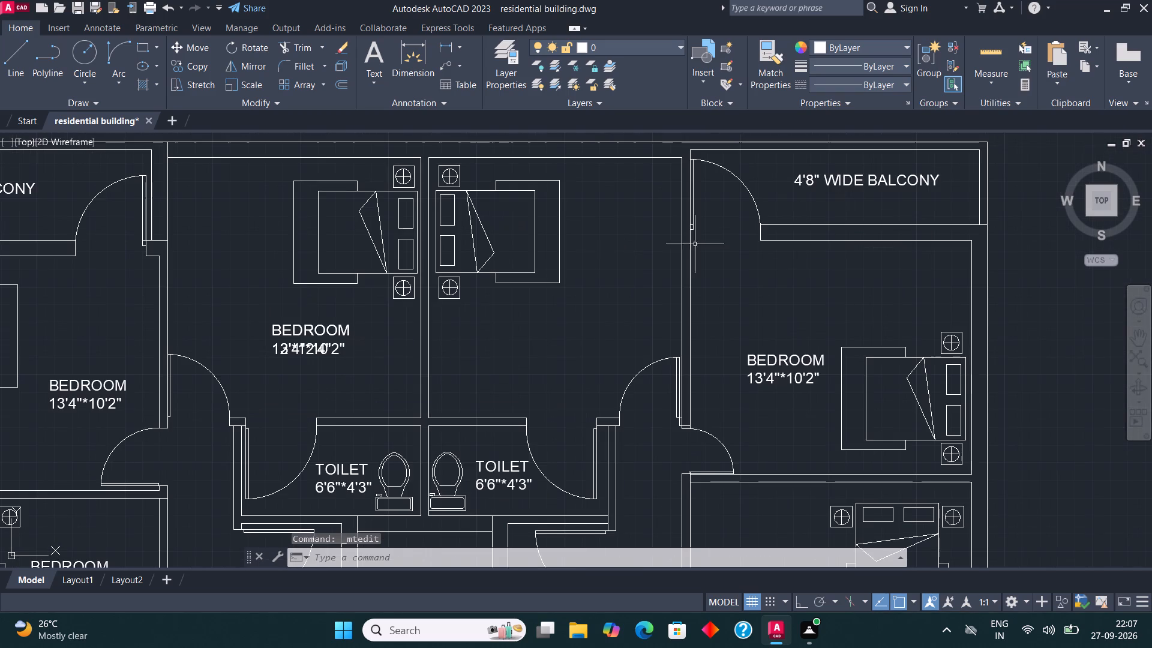
{"action": "left_click", "coordinate": [310, 349]}
{"action": "left_click", "coordinate": [193, 70]}
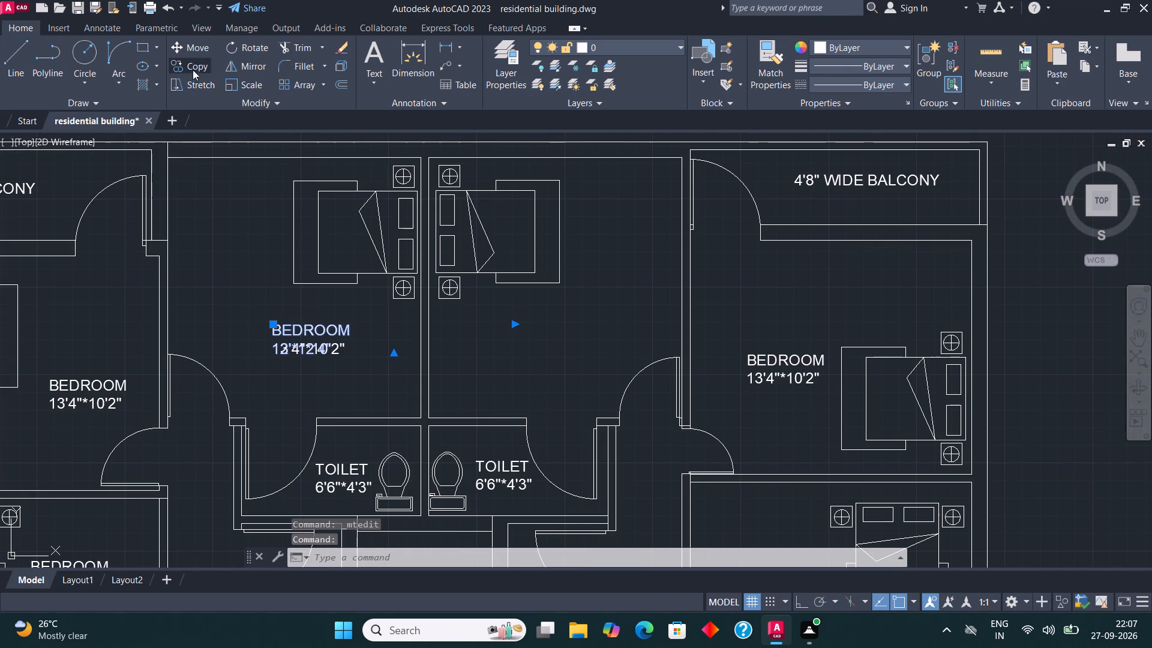
{"action": "left_click", "coordinate": [301, 340]}
{"action": "left_click", "coordinate": [467, 350]}
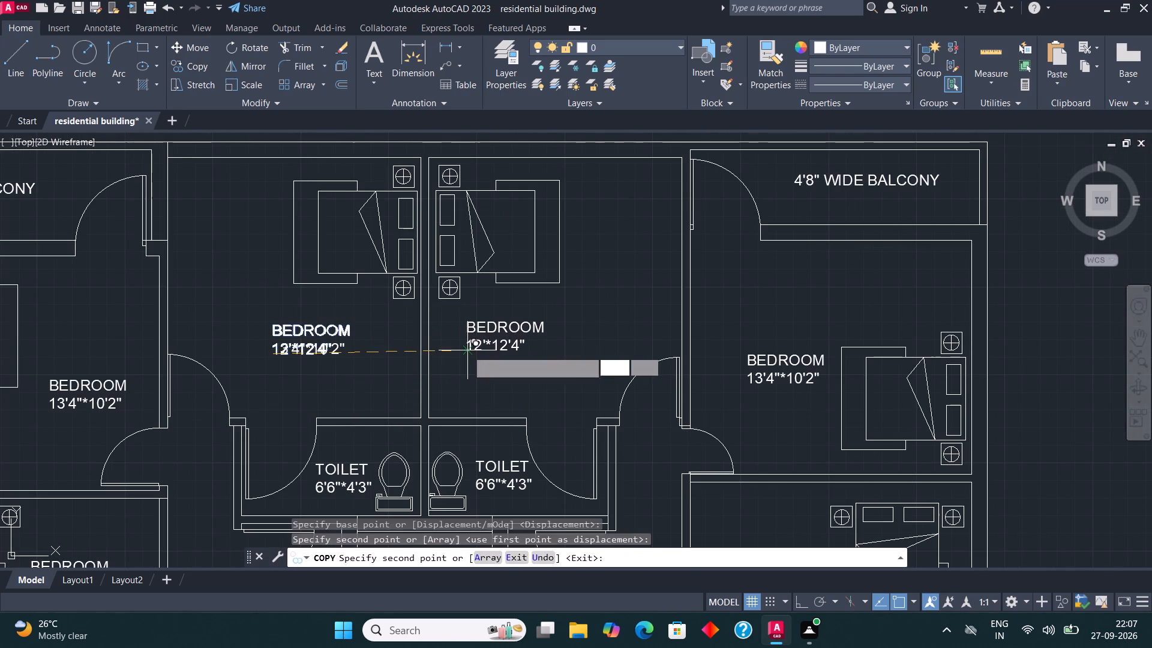
{"action": "key", "text": "Escape"}
Delete both overlapping BEDROOM labels in the upper west flat's inner bedroom.
{"action": "left_click", "coordinate": [317, 348]}
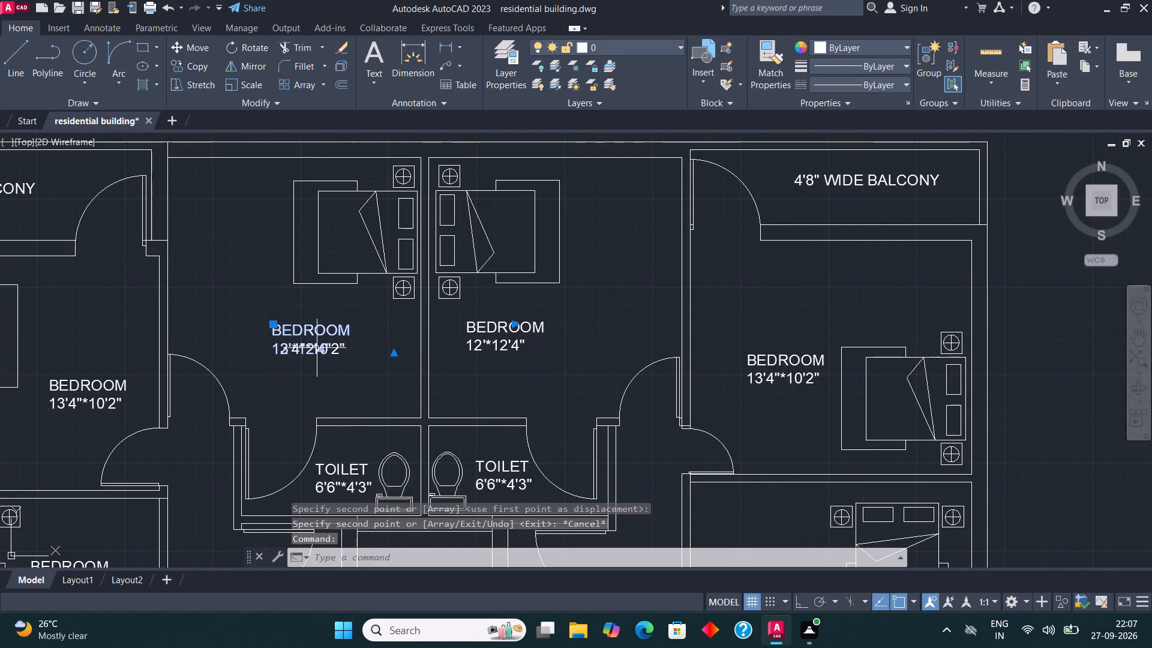
{"action": "key", "text": "Delete"}
{"action": "left_click", "coordinate": [291, 325]}
{"action": "key", "text": "Delete"}
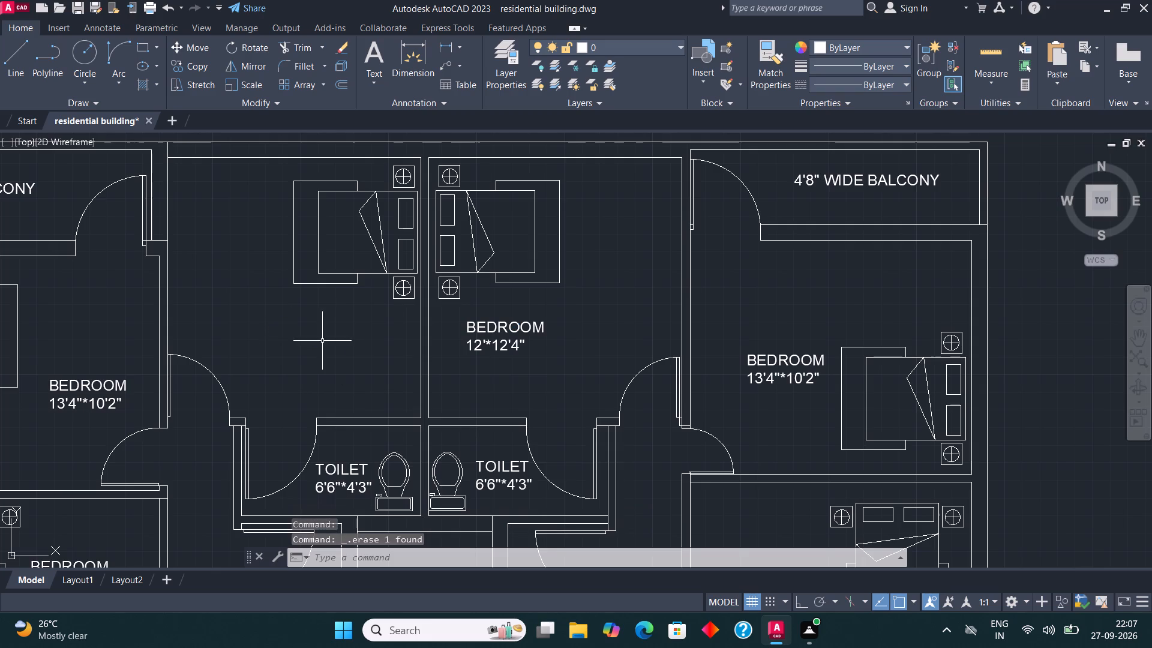
Copy the BEDROOM 12'*12'4" label from the upper east inner bedroom into the upper west and both lower inner bedrooms.
{"action": "left_click", "coordinate": [476, 341]}
{"action": "left_click", "coordinate": [208, 68]}
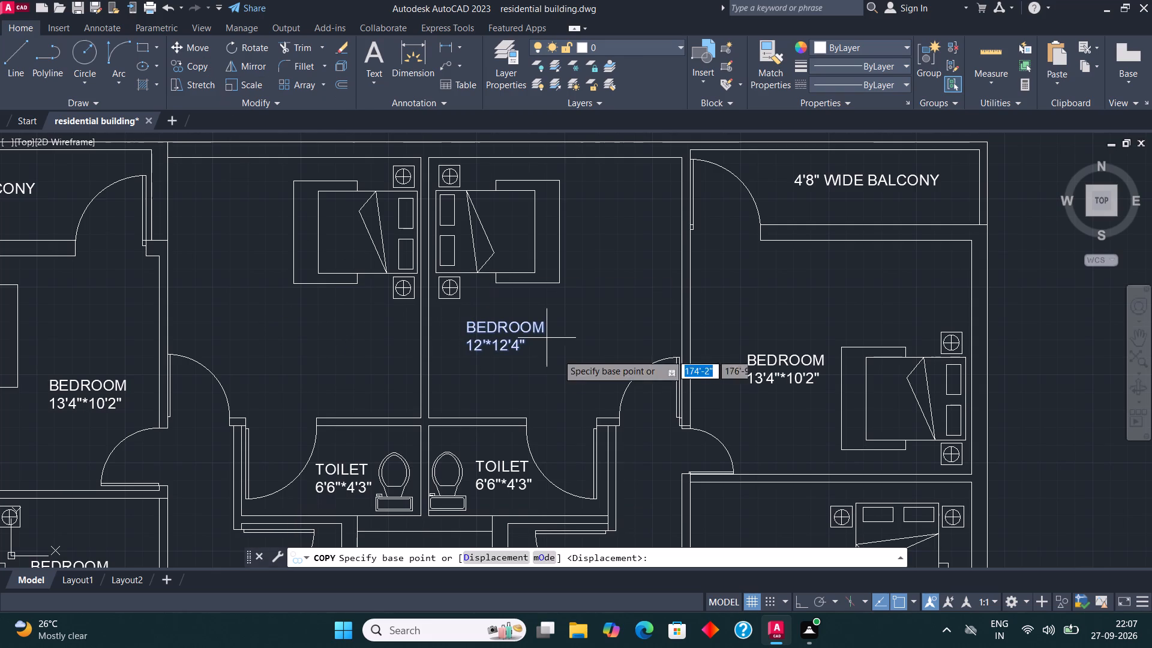
{"action": "left_click", "coordinate": [514, 341]}
{"action": "left_click", "coordinate": [309, 351]}
{"action": "scroll", "coordinate": [569, 223], "scroll_direction": "down", "scroll_amount": 4}
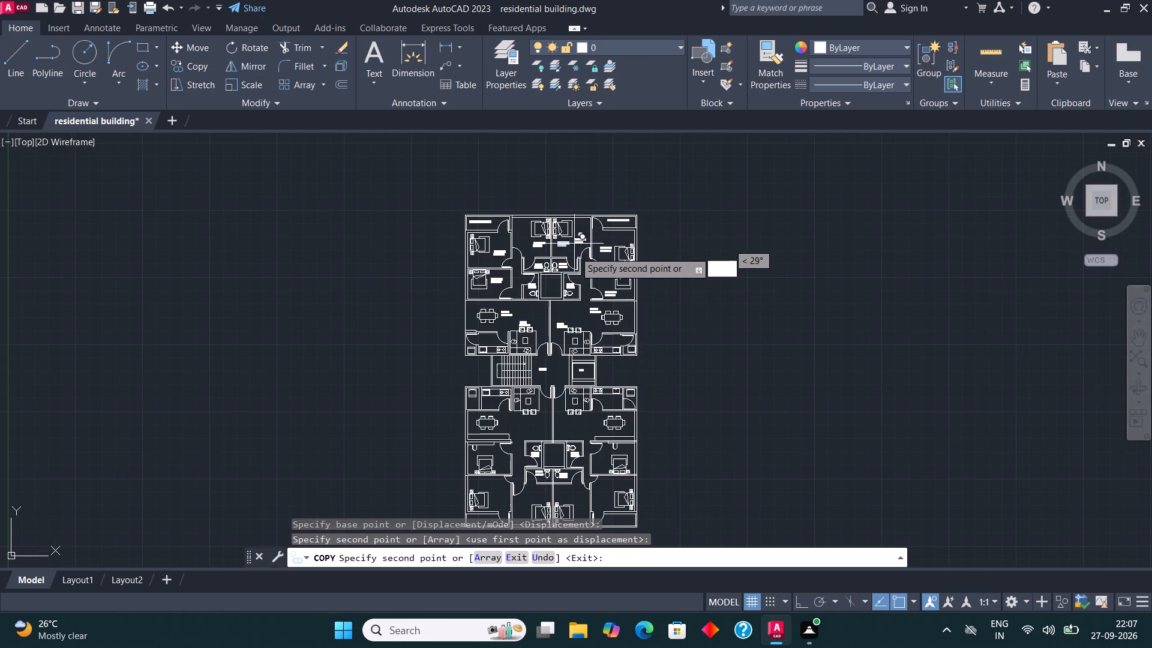
{"action": "scroll", "coordinate": [583, 311], "scroll_direction": "down", "scroll_amount": 1}
{"action": "scroll", "coordinate": [544, 457], "scroll_direction": "up", "scroll_amount": 3}
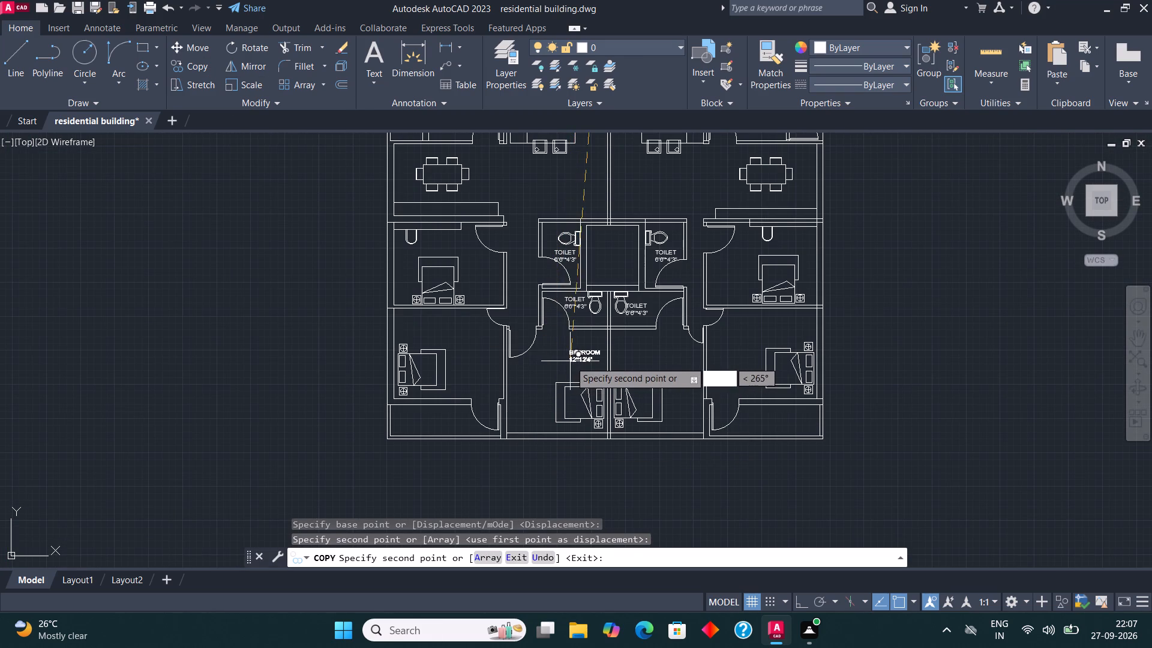
{"action": "left_click", "coordinate": [557, 359]}
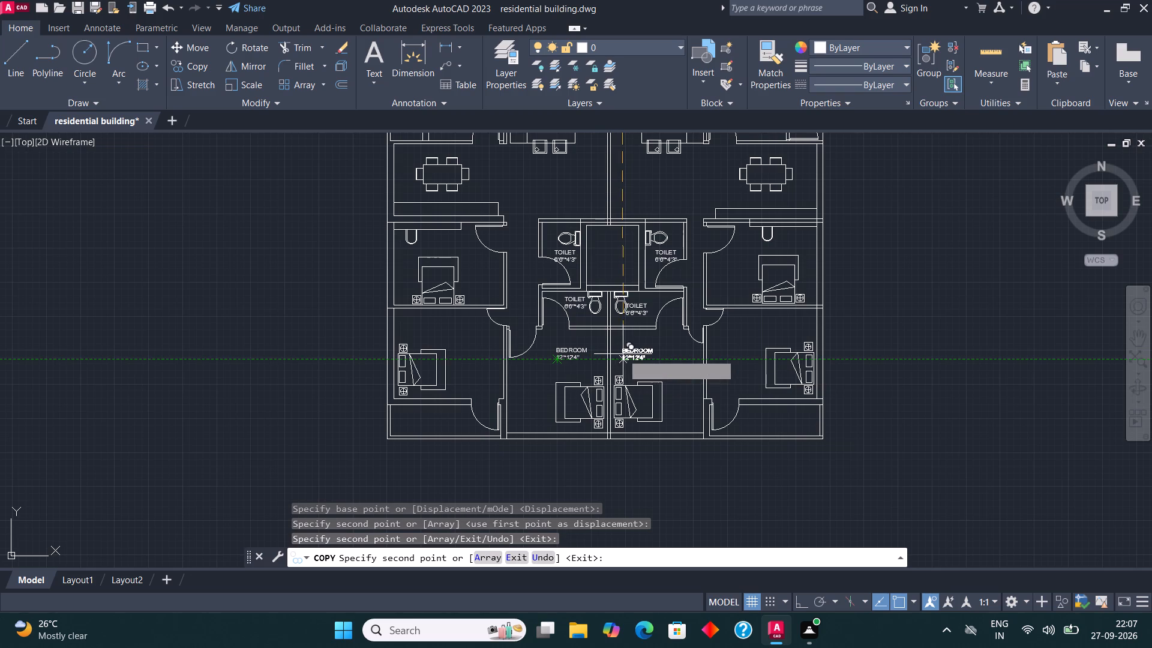
{"action": "left_click", "coordinate": [625, 354]}
{"action": "scroll", "coordinate": [461, 402], "scroll_direction": "down", "scroll_amount": 5}
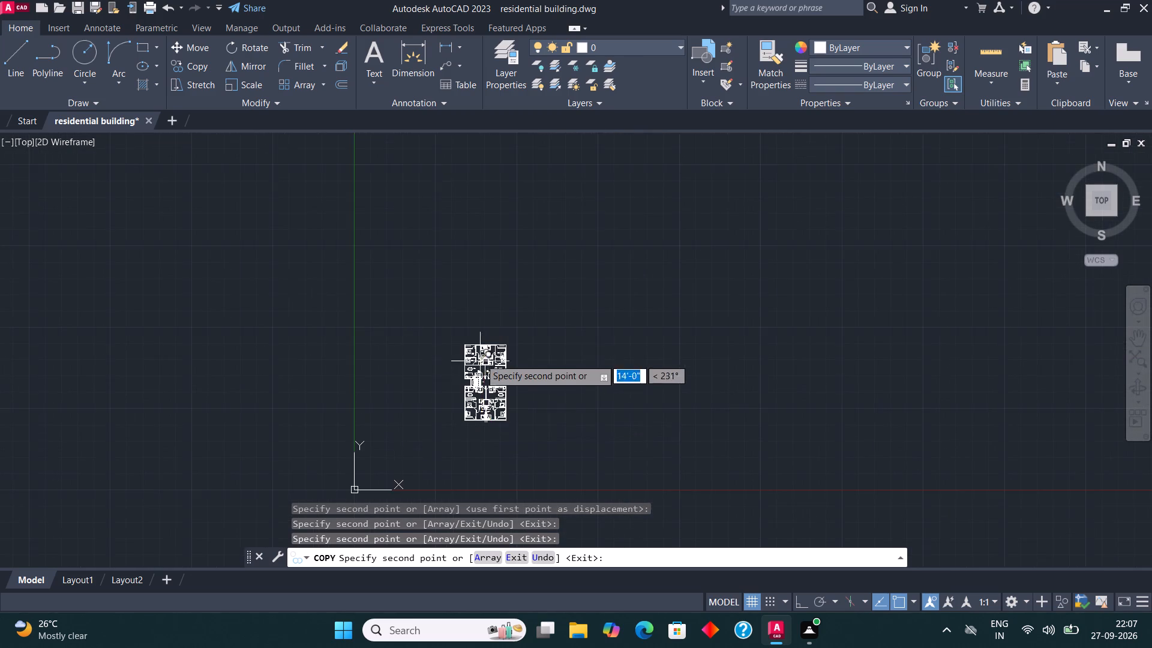
{"action": "scroll", "coordinate": [475, 352], "scroll_direction": "up", "scroll_amount": 5}
{"action": "key", "text": "Escape"}
Copy the BEDROOM 13'4"*10'2" label from the upper west flat into the four outer bedrooms of the two lower flats.
{"action": "left_click", "coordinate": [419, 391]}
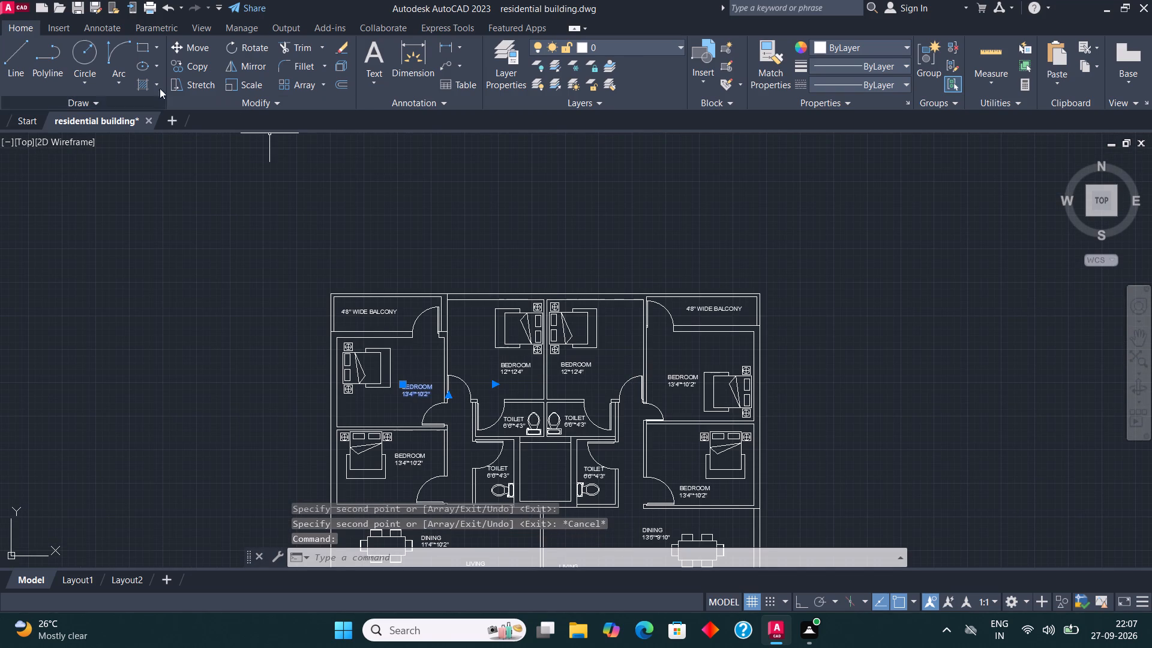
{"action": "left_click", "coordinate": [182, 58]}
{"action": "left_click", "coordinate": [415, 394]}
{"action": "scroll", "coordinate": [540, 281], "scroll_direction": "down", "scroll_amount": 2}
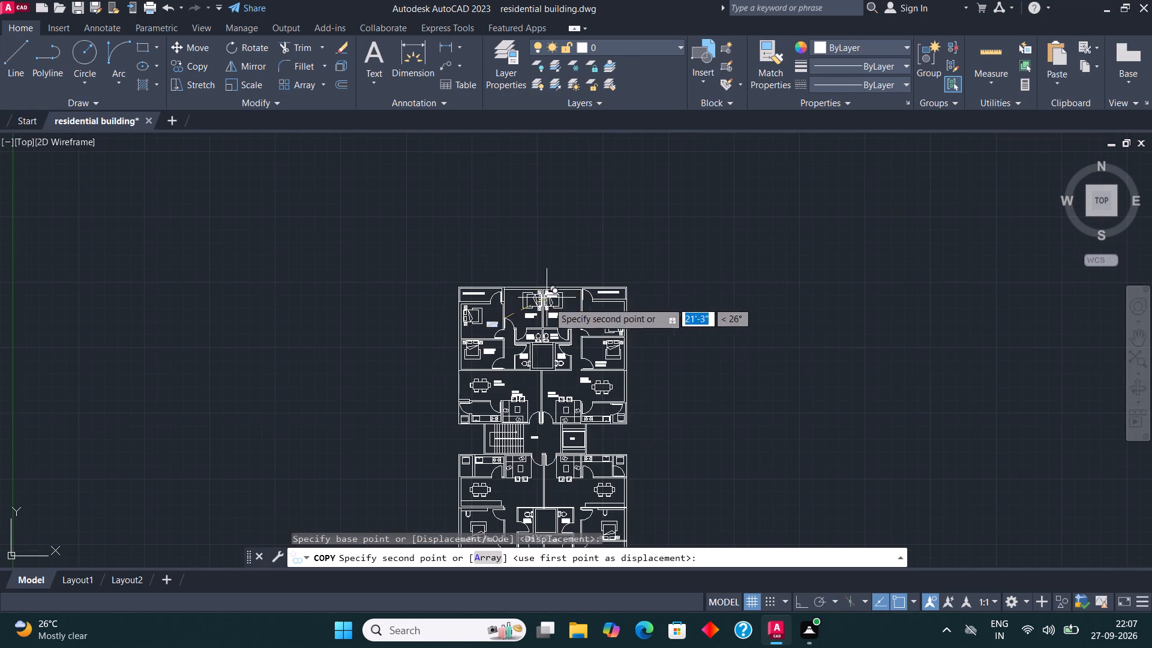
{"action": "scroll", "coordinate": [560, 338], "scroll_direction": "down", "scroll_amount": 3}
{"action": "scroll", "coordinate": [532, 415], "scroll_direction": "up", "scroll_amount": 4}
{"action": "scroll", "coordinate": [572, 292], "scroll_direction": "up", "scroll_amount": 2}
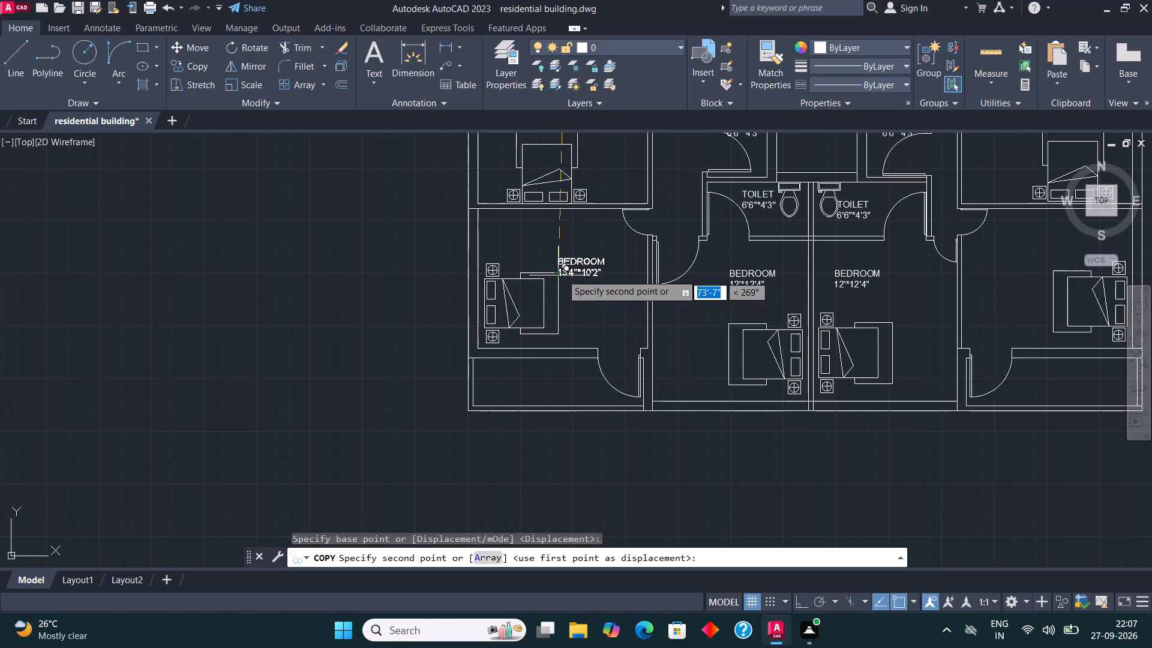
{"action": "left_click", "coordinate": [541, 256]}
{"action": "scroll", "coordinate": [548, 261], "scroll_direction": "down", "scroll_amount": 4}
{"action": "scroll", "coordinate": [607, 266], "scroll_direction": "up", "scroll_amount": 4}
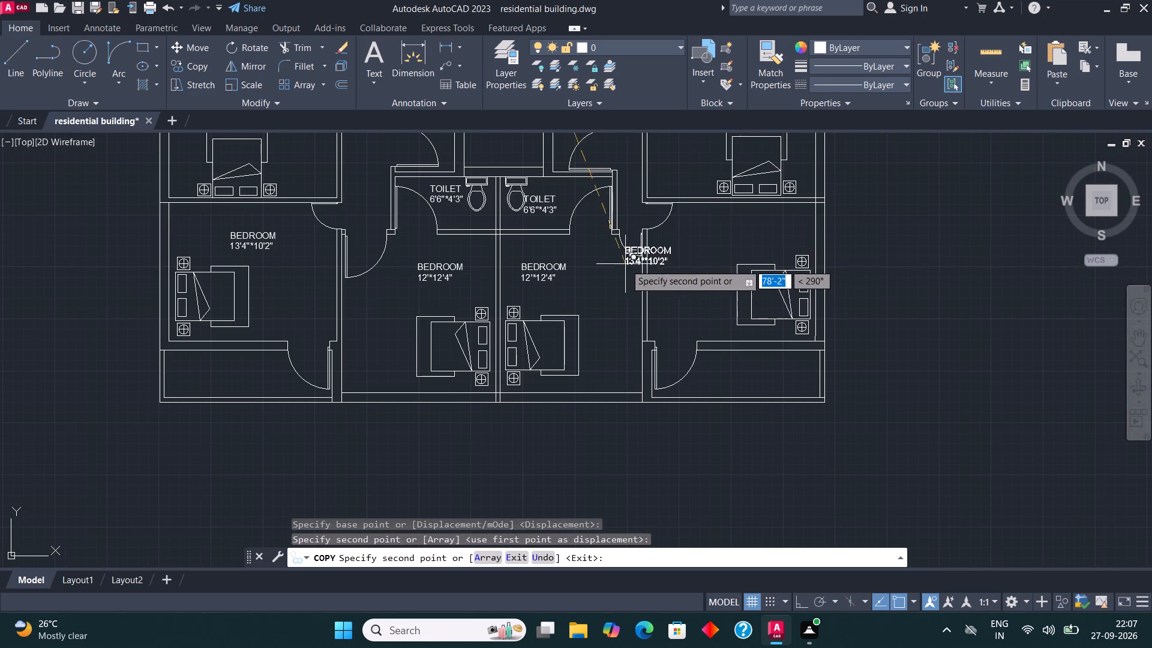
{"action": "left_click", "coordinate": [722, 248]}
{"action": "scroll", "coordinate": [520, 419], "scroll_direction": "down", "scroll_amount": 2}
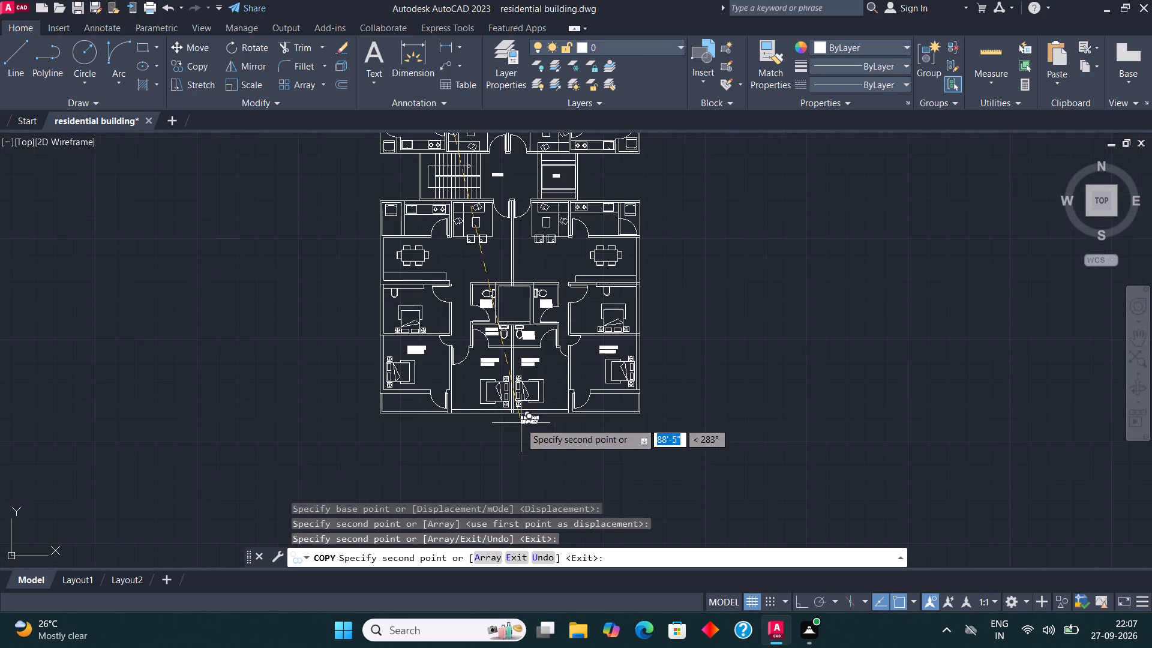
{"action": "scroll", "coordinate": [392, 302], "scroll_direction": "up", "scroll_amount": 1}
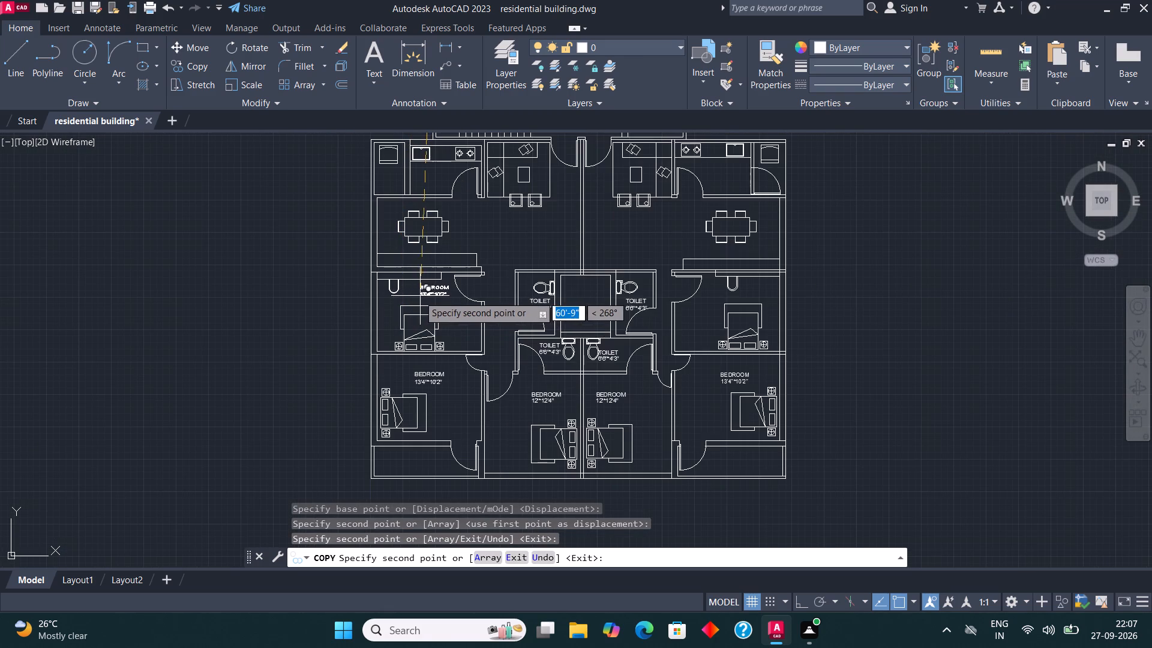
{"action": "left_click", "coordinate": [409, 296]}
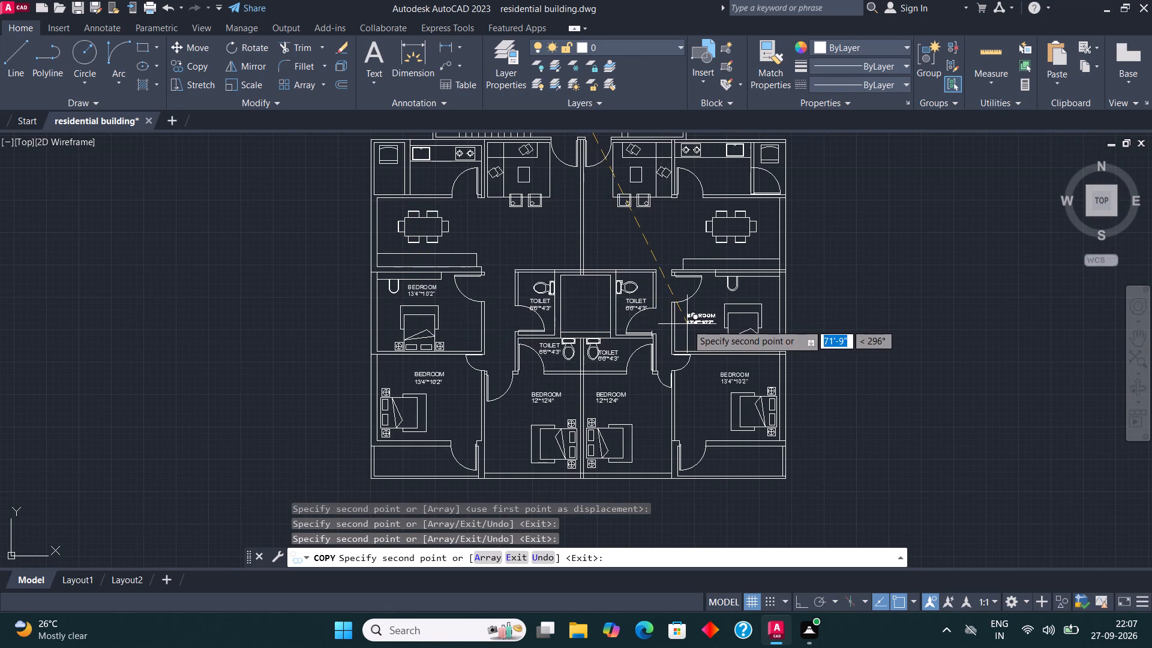
{"action": "left_click", "coordinate": [687, 324]}
{"action": "key", "text": "Escape"}
Copy the DINING 11'4"*10'2" label from the upper west flat into the dining areas of both lower flats.
{"action": "scroll", "coordinate": [612, 387], "scroll_direction": "down", "scroll_amount": 3}
{"action": "scroll", "coordinate": [586, 258], "scroll_direction": "up", "scroll_amount": 3}
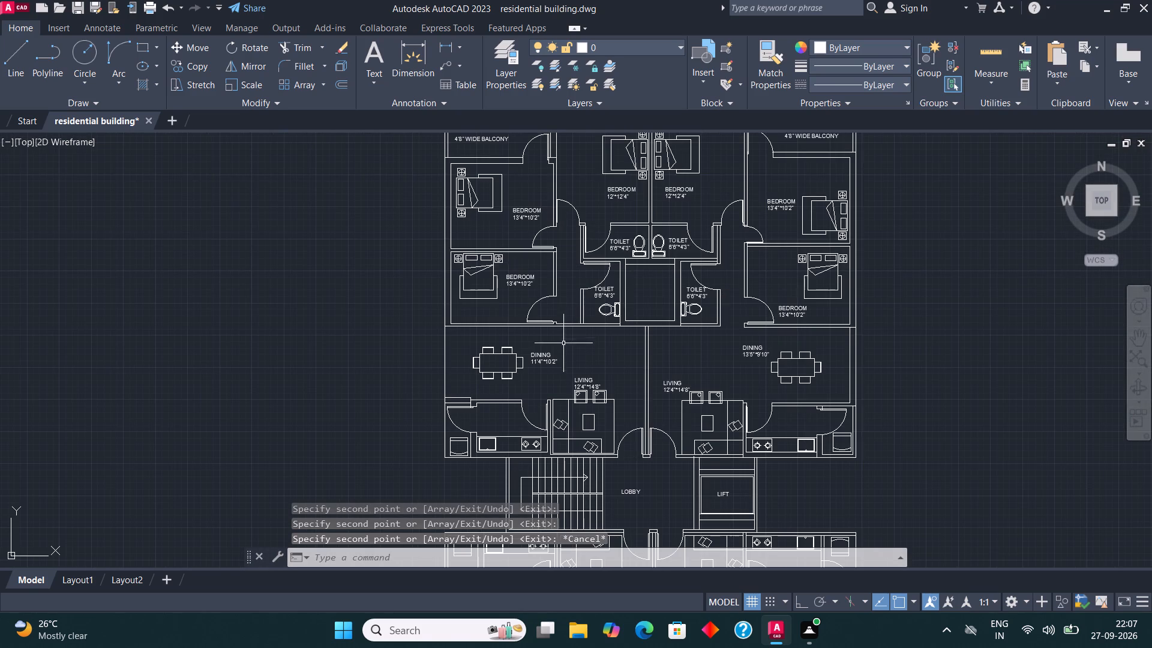
{"action": "left_click", "coordinate": [545, 361]}
{"action": "left_click", "coordinate": [205, 67]}
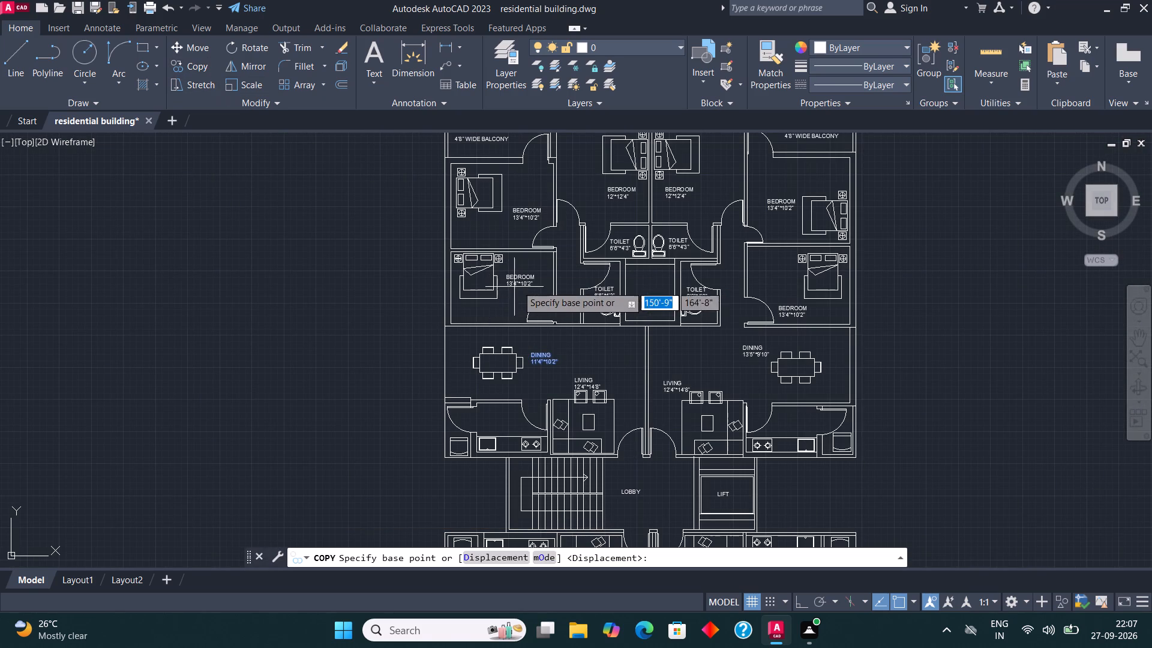
{"action": "left_click", "coordinate": [569, 358]}
{"action": "scroll", "coordinate": [606, 262], "scroll_direction": "down", "scroll_amount": 2}
{"action": "scroll", "coordinate": [603, 427], "scroll_direction": "up", "scroll_amount": 2}
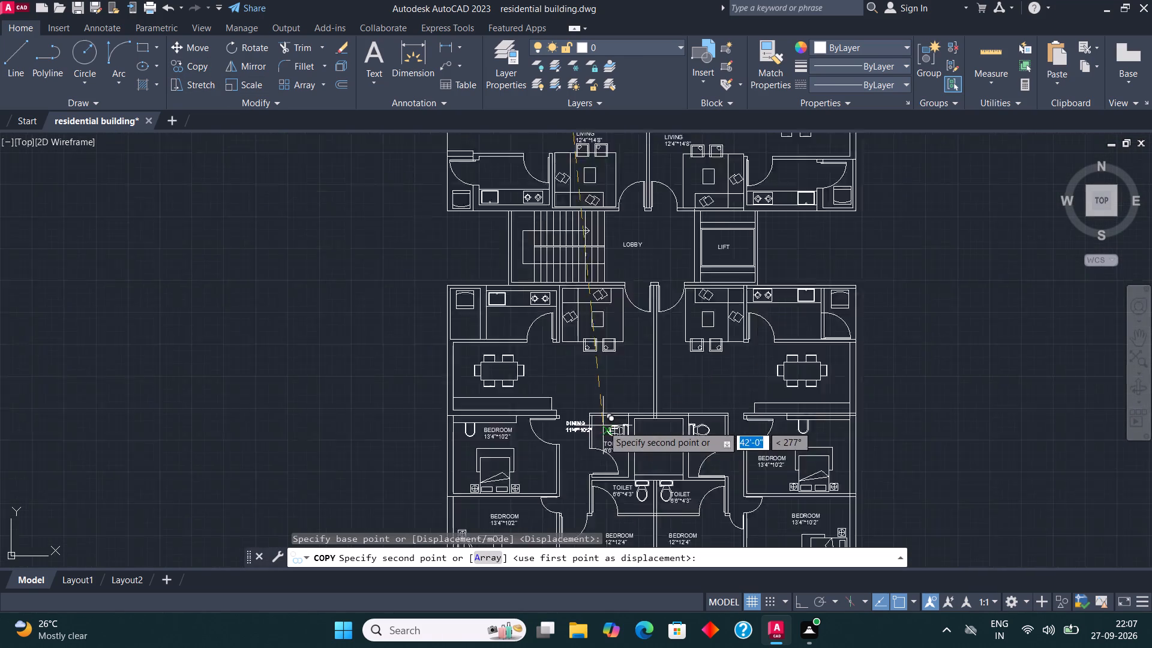
{"action": "scroll", "coordinate": [603, 425], "scroll_direction": "up", "scroll_amount": 1}
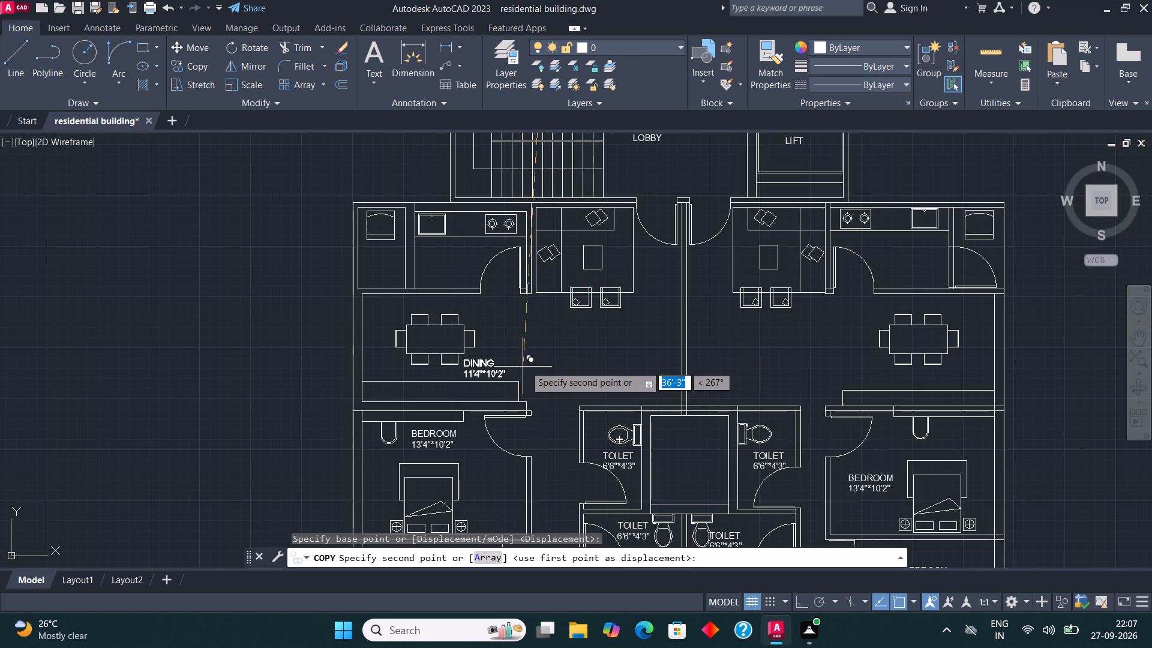
{"action": "left_click", "coordinate": [530, 363]}
{"action": "left_click", "coordinate": [896, 370]}
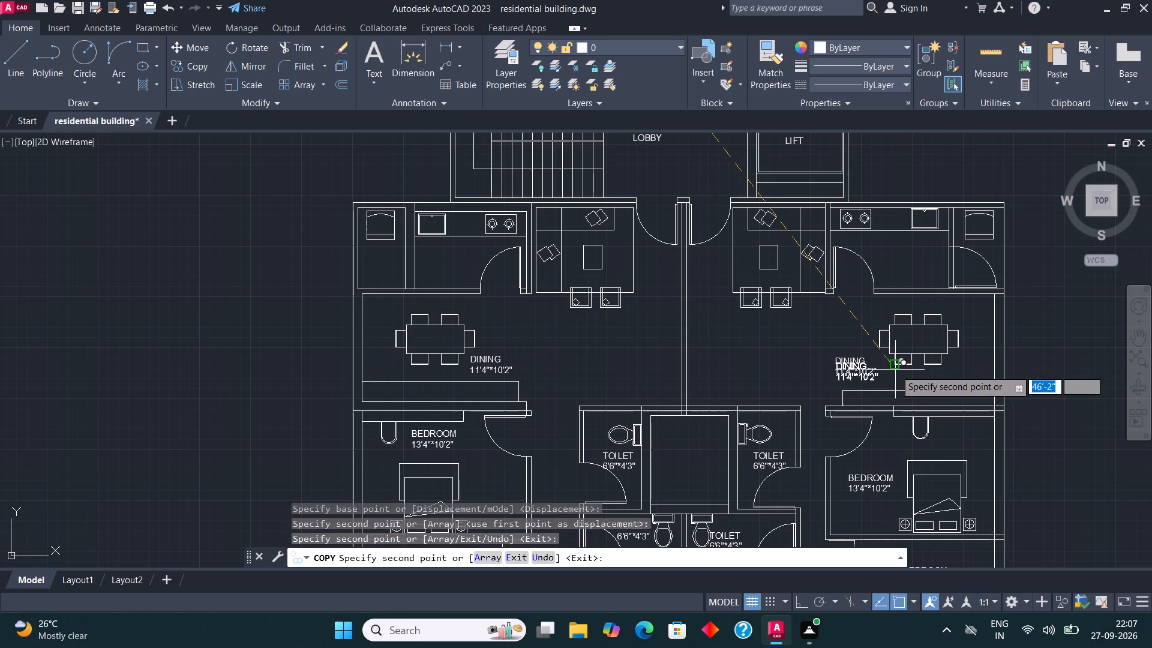
{"action": "scroll", "coordinate": [652, 386], "scroll_direction": "down", "scroll_amount": 3}
{"action": "key", "text": "Escape"}
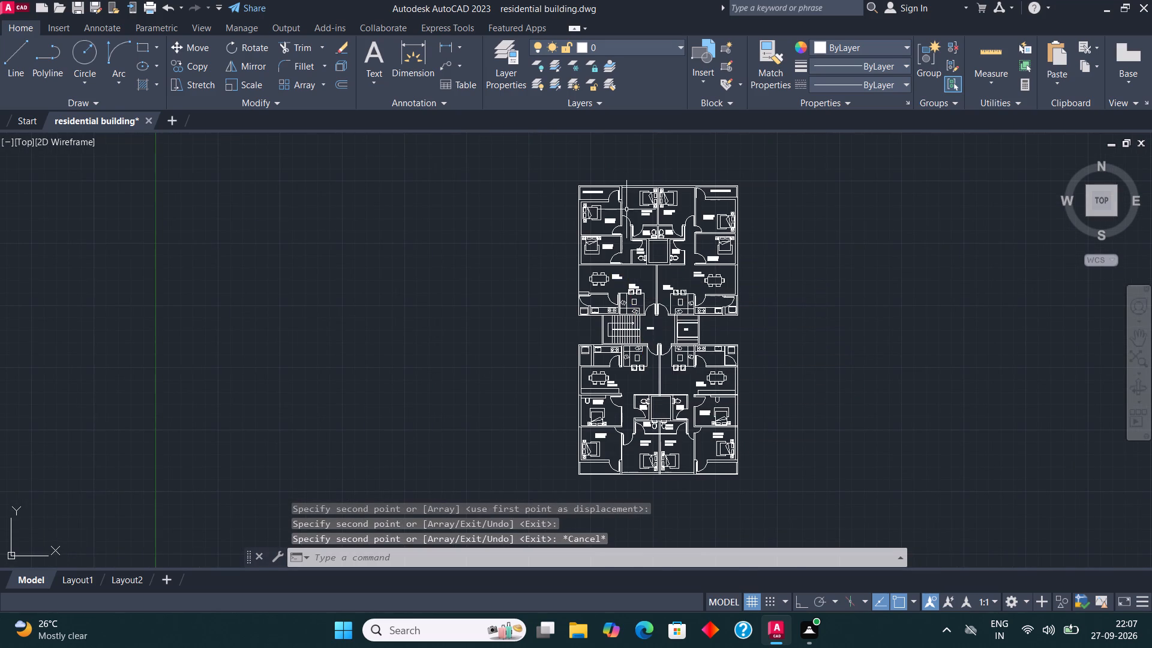
Copy the upper west flat's LIVING label into that flat's kitchen.
{"action": "scroll", "coordinate": [624, 207], "scroll_direction": "up", "scroll_amount": 2}
{"action": "scroll", "coordinate": [632, 365], "scroll_direction": "down", "scroll_amount": 1}
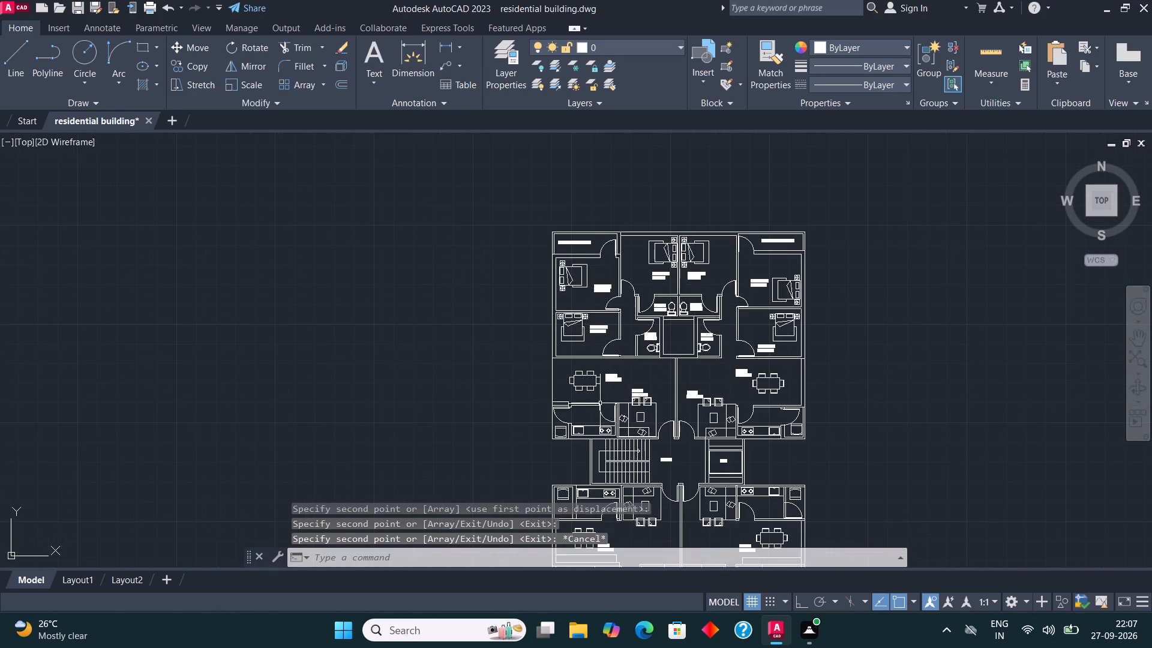
{"action": "scroll", "coordinate": [600, 403], "scroll_direction": "up", "scroll_amount": 2}
{"action": "left_click", "coordinate": [686, 377]}
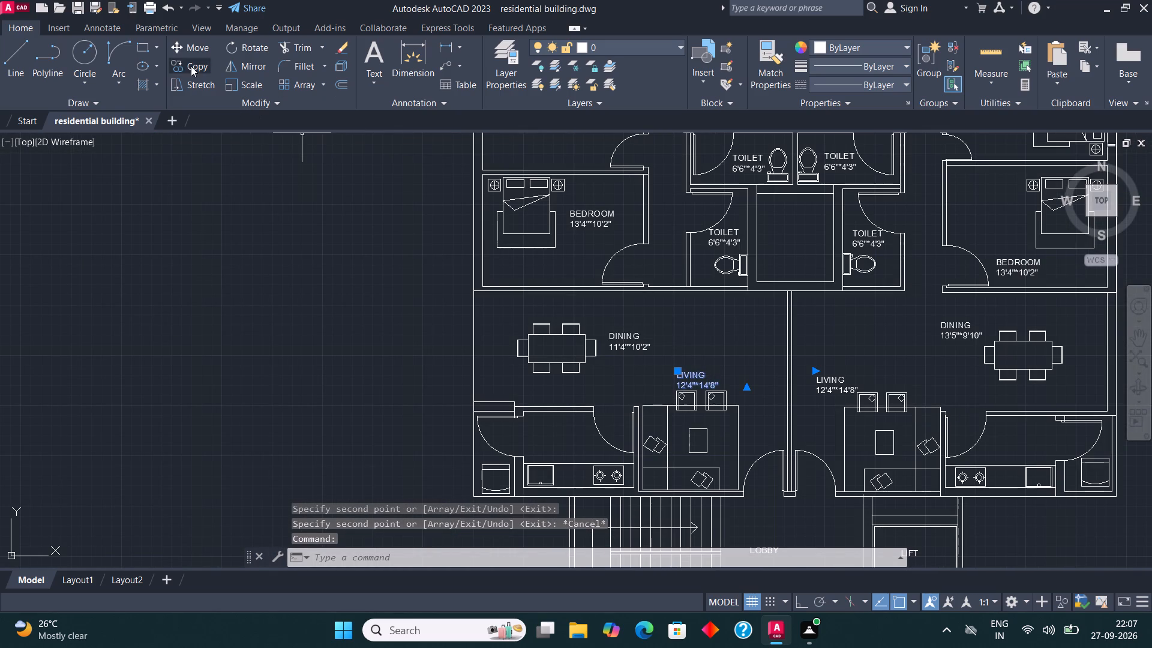
{"action": "left_click", "coordinate": [191, 66]}
{"action": "left_click", "coordinate": [704, 381]}
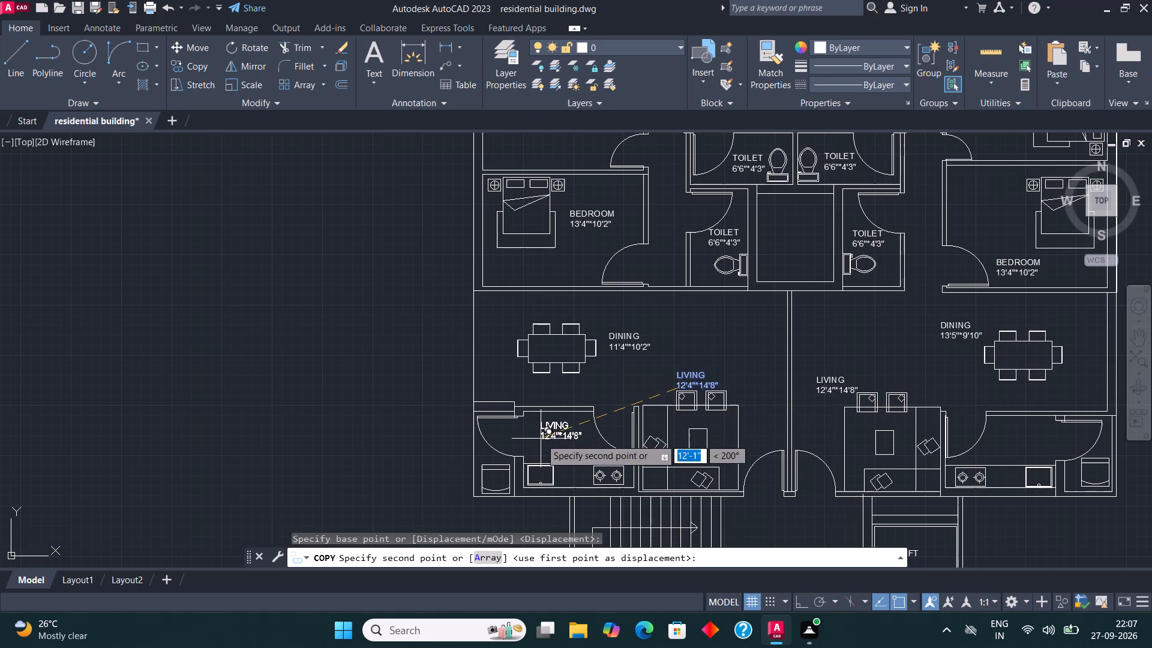
{"action": "left_click", "coordinate": [539, 439]}
{"action": "key", "text": "Escape"}
Change the copied label in the upper west kitchen to KITCHEN with the size line 9'2"*6'4".
{"action": "left_click", "coordinate": [538, 432]}
{"action": "right_click", "coordinate": [538, 432]}
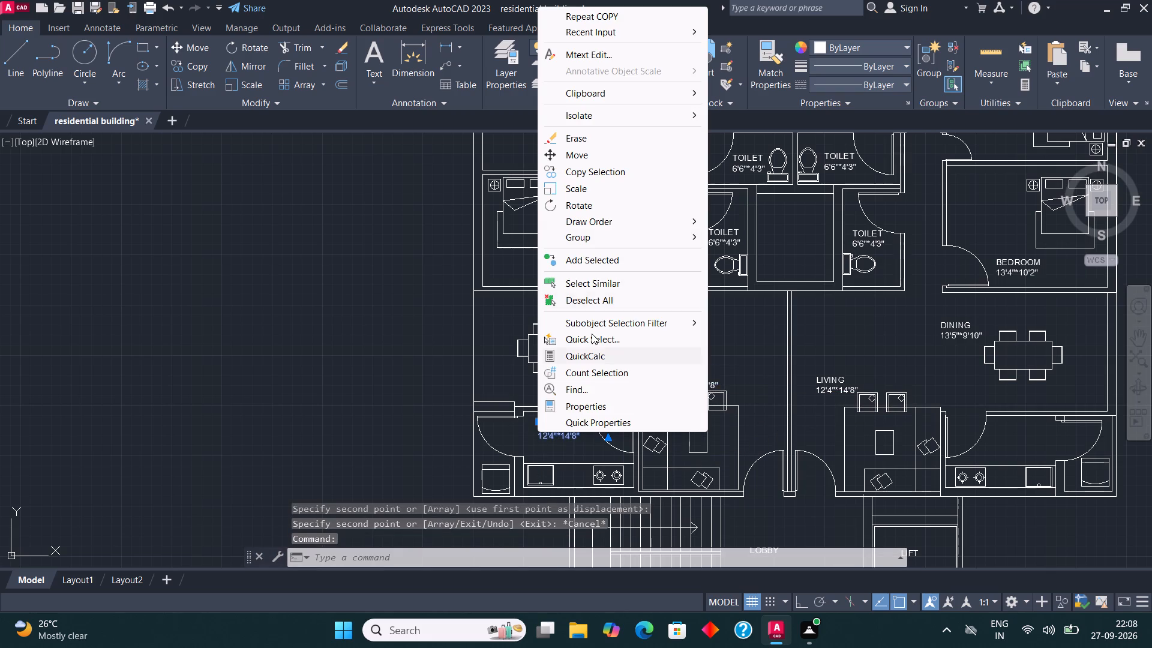
{"action": "left_click", "coordinate": [604, 53]}
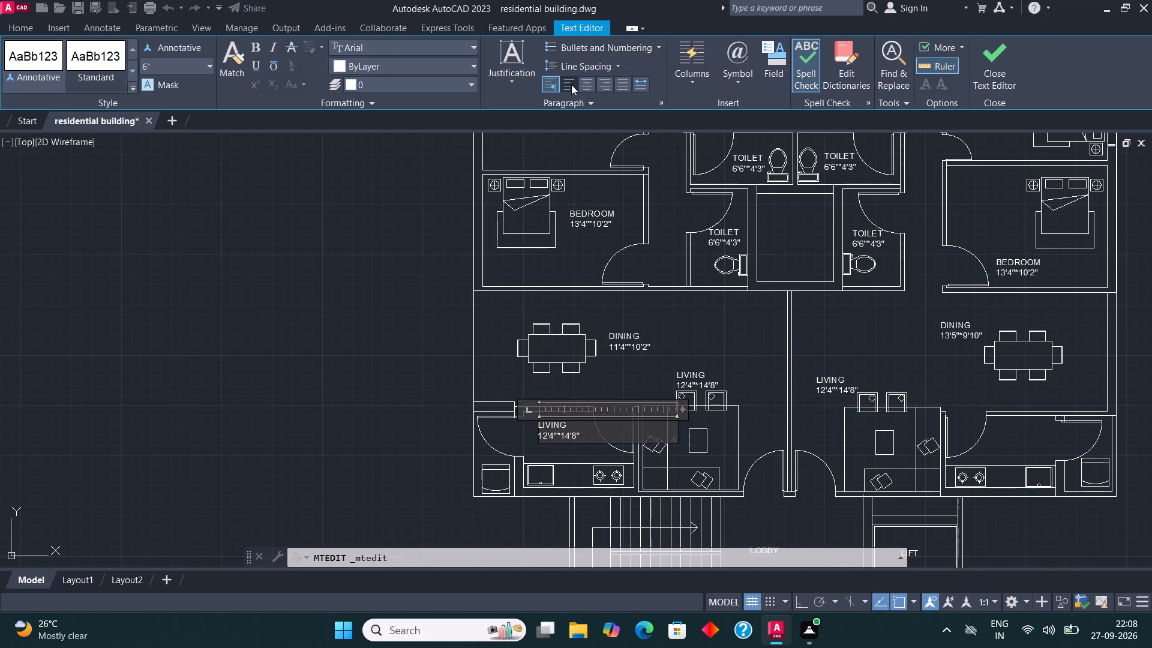
{"action": "left_click", "coordinate": [592, 436]}
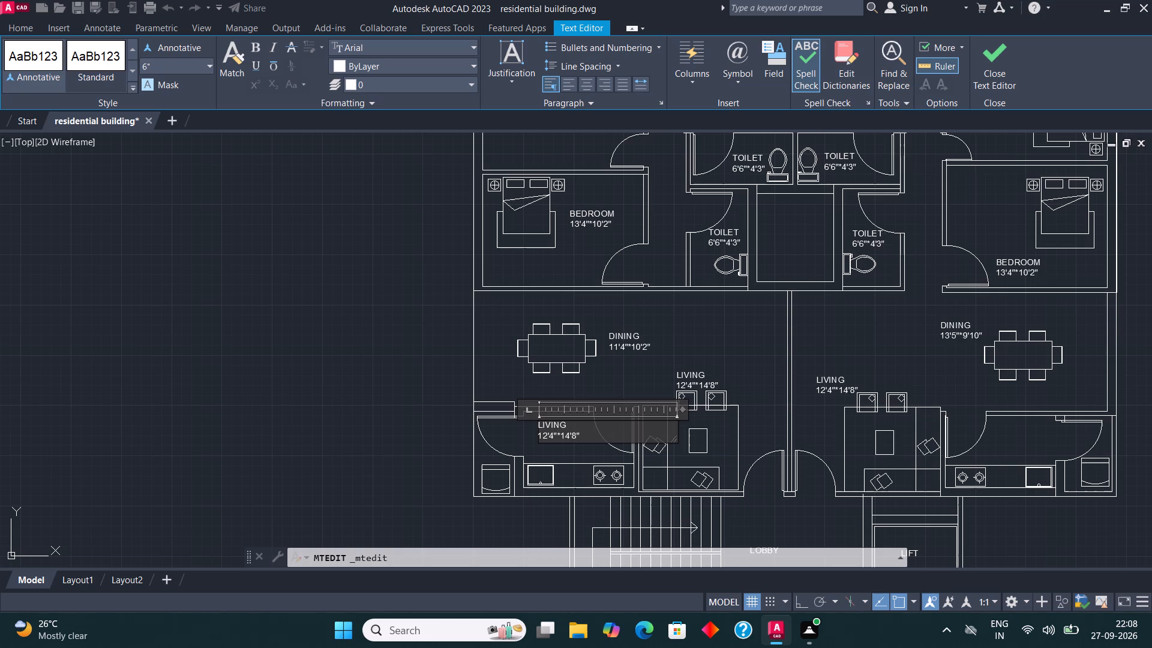
{"action": "key", "text": "BackSpace"}
{"action": "key", "text": "BackSpace"}
{"action": "key", "text": "BackSpace"}
{"action": "key", "text": "BackSpace"}
{"action": "key", "text": "BackSpace"}
{"action": "key", "text": "BackSpace"}
{"action": "key", "text": "BackSpace"}
{"action": "key", "text": "BackSpace"}
{"action": "key", "text": "BackSpace"}
{"action": "key", "text": "BackSpace"}
{"action": "key", "text": "BackSpace"}
{"action": "key", "text": "BackSpace"}
{"action": "key", "text": "BackSpace"}
{"action": "key", "text": "BackSpace"}
{"action": "key", "text": "BackSpace"}
{"action": "key", "text": "BackSpace"}
{"action": "key", "text": "BackSpace"}
{"action": "key", "text": "BackSpace"}
{"action": "key", "text": "BackSpace"}
{"action": "key", "text": "BackSpace"}
{"action": "type", "text": "KITCHEN"}
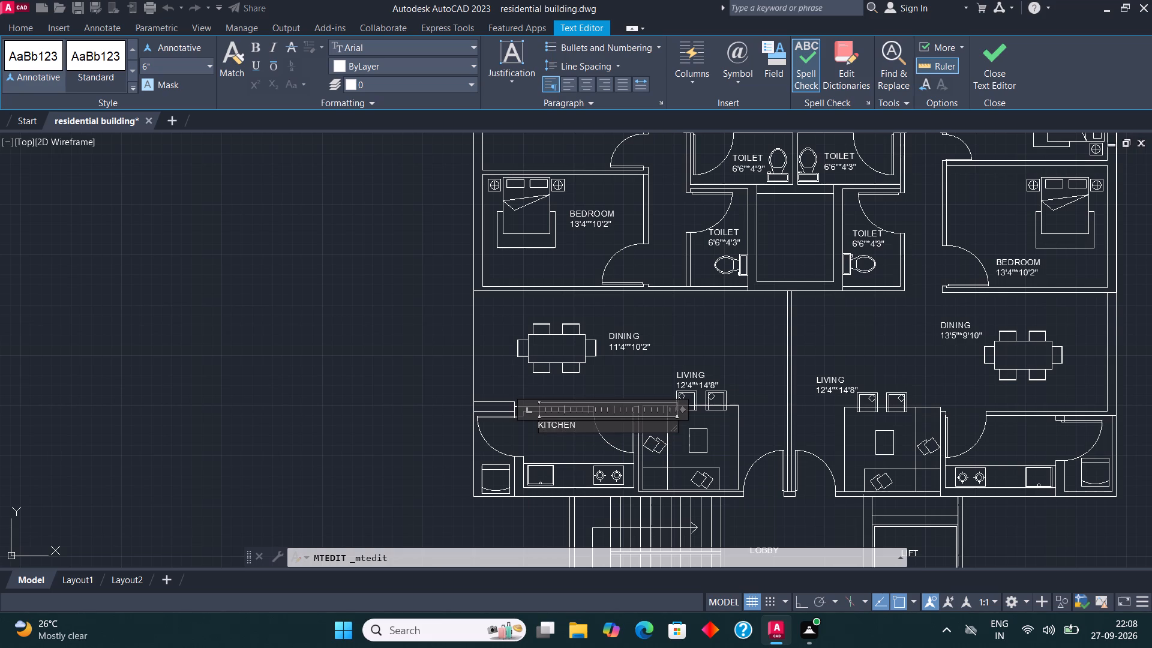
{"action": "key", "text": "Return"}
{"action": "type", "text": "9'"}
{"action": "type", "text": "2\""}
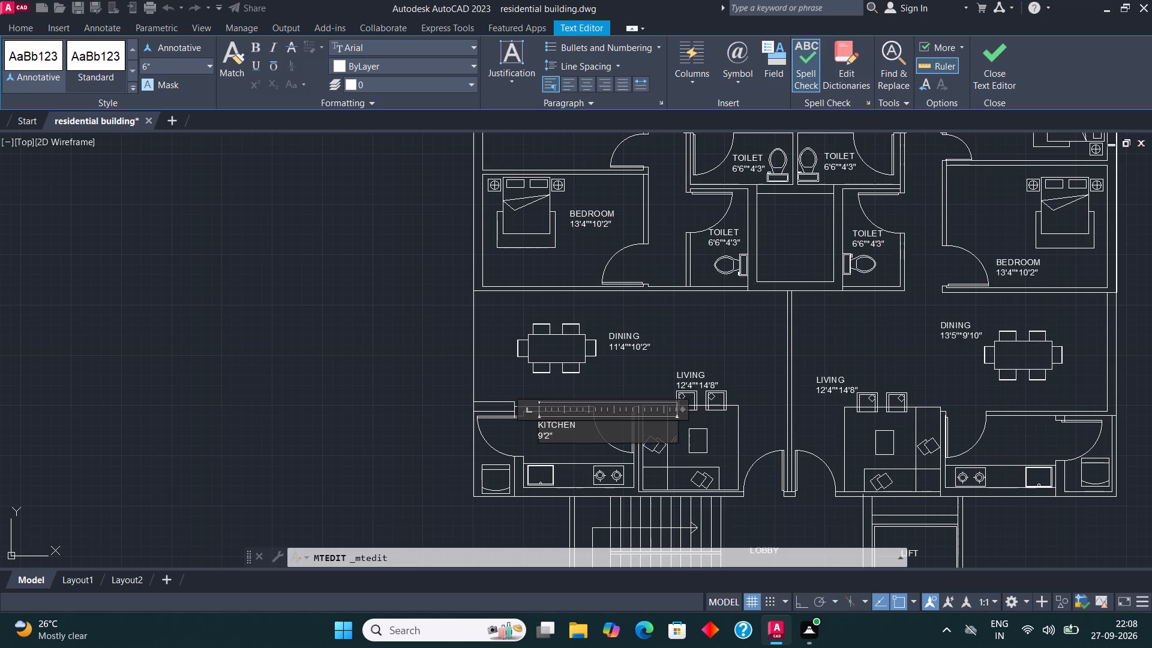
{"action": "key", "text": "asterisk"}
{"action": "type", "text": "6'4\""}
{"action": "left_click", "coordinate": [994, 49]}
Copy the KITCHEN 9'2"*6'4" label into the upper east kitchen and both lower flats' kitchens.
{"action": "left_click", "coordinate": [563, 433]}
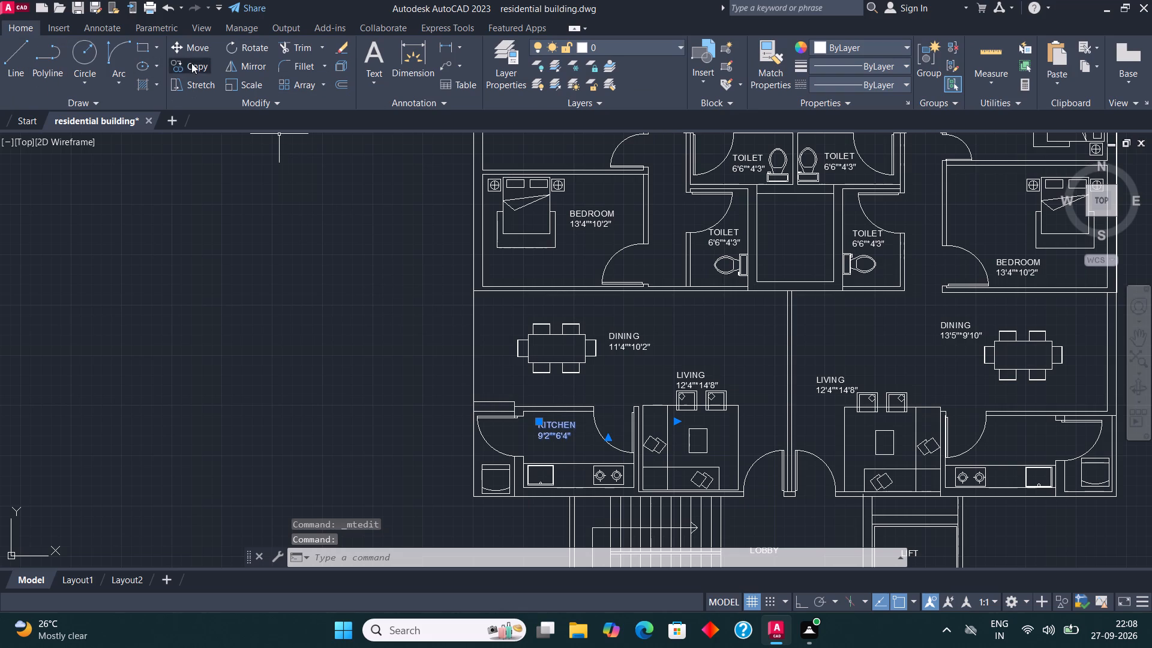
{"action": "left_click", "coordinate": [191, 63]}
{"action": "left_click", "coordinate": [553, 437]}
{"action": "scroll", "coordinate": [550, 444], "scroll_direction": "down", "scroll_amount": 1}
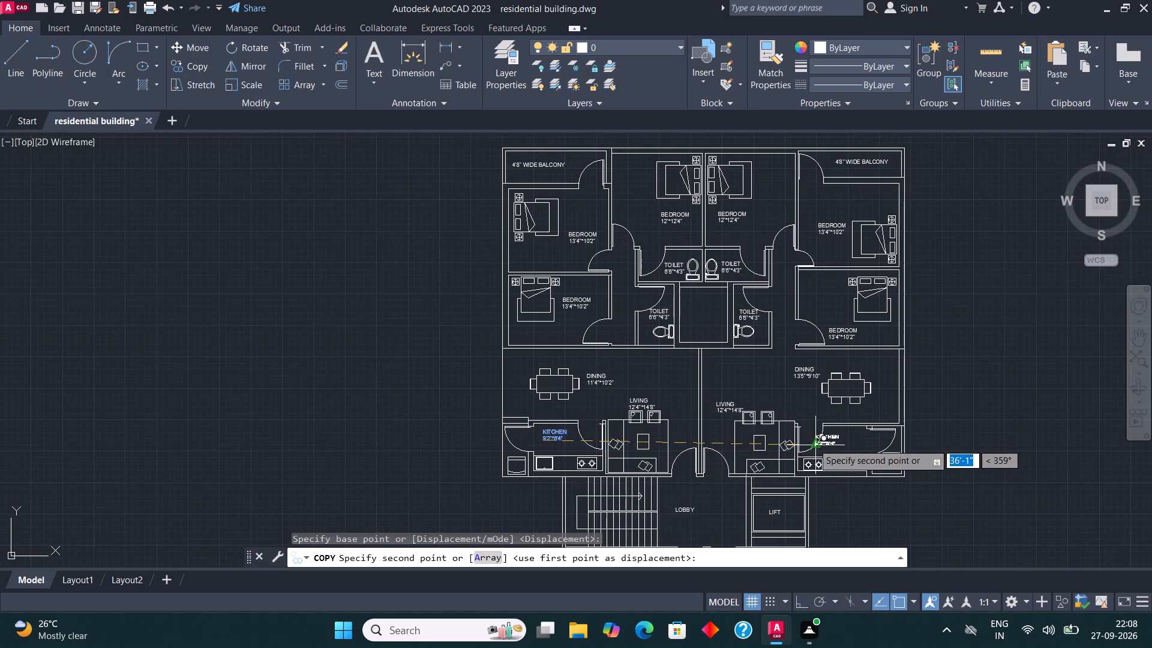
{"action": "scroll", "coordinate": [813, 443], "scroll_direction": "up", "scroll_amount": 1}
{"action": "left_click", "coordinate": [849, 447]}
{"action": "scroll", "coordinate": [844, 452], "scroll_direction": "down", "scroll_amount": 2}
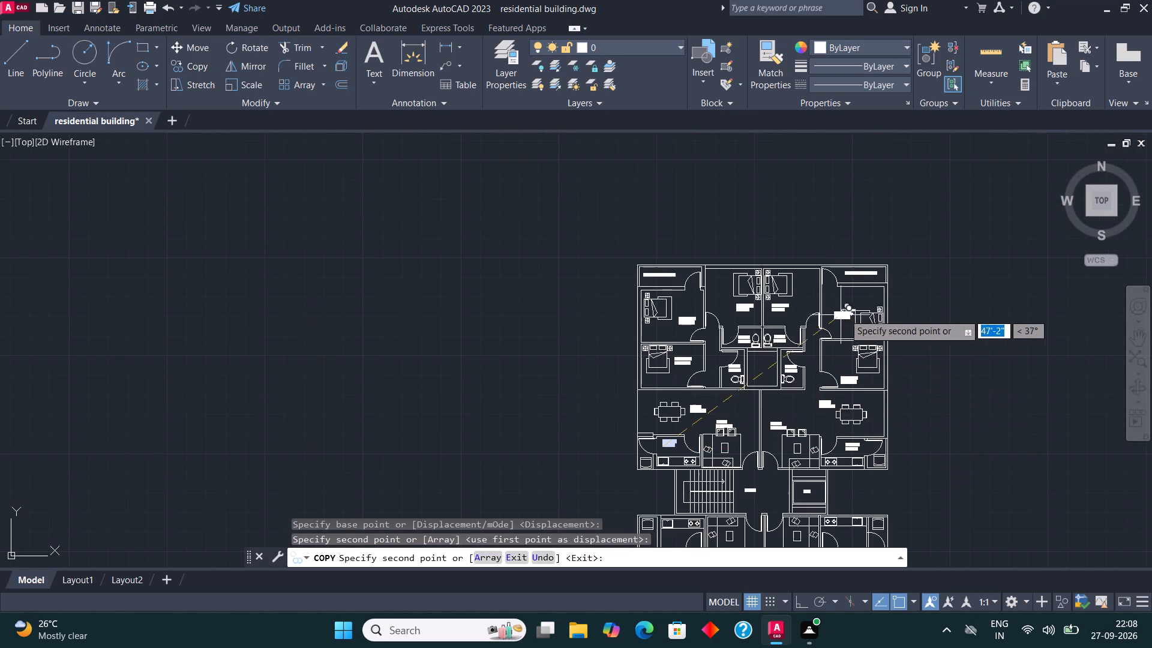
{"action": "scroll", "coordinate": [844, 278], "scroll_direction": "up", "scroll_amount": 3}
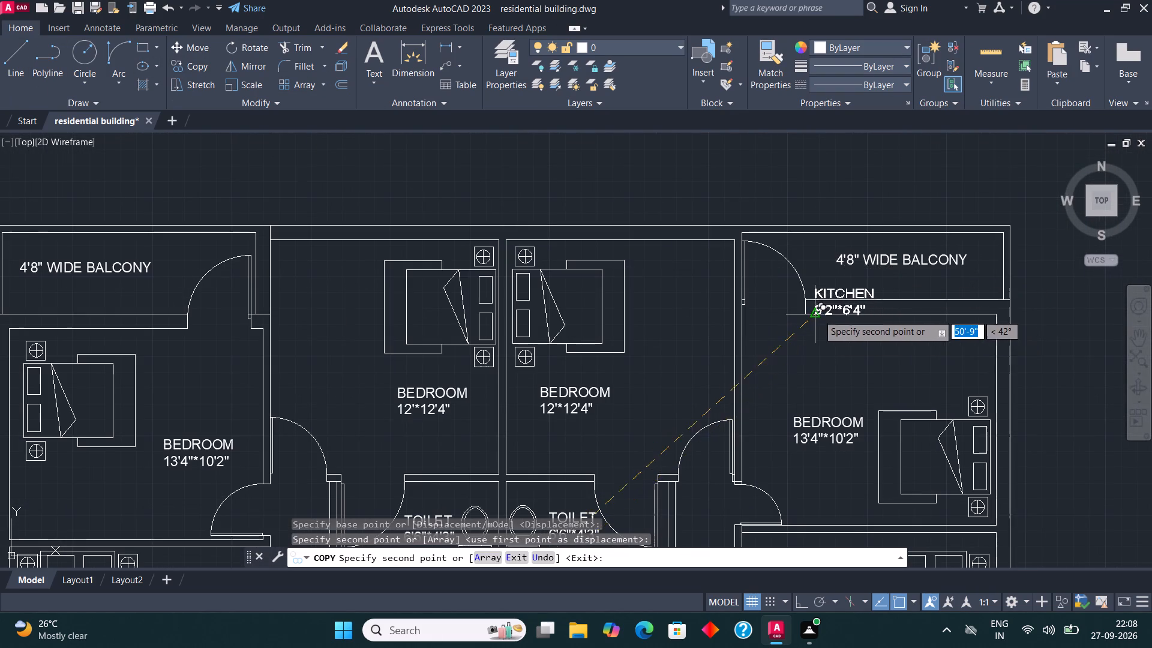
{"action": "scroll", "coordinate": [817, 314], "scroll_direction": "down", "scroll_amount": 1}
{"action": "scroll", "coordinate": [629, 278], "scroll_direction": "down", "scroll_amount": 1}
{"action": "scroll", "coordinate": [568, 348], "scroll_direction": "down", "scroll_amount": 2}
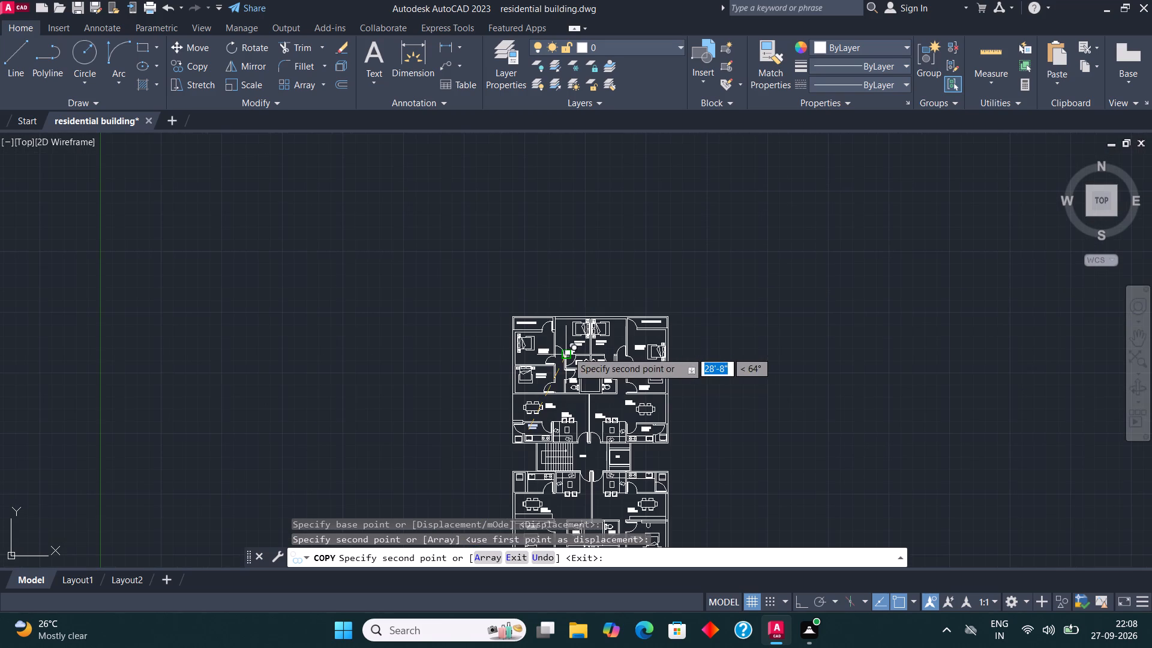
{"action": "scroll", "coordinate": [553, 338], "scroll_direction": "down", "scroll_amount": 2}
{"action": "scroll", "coordinate": [538, 419], "scroll_direction": "up", "scroll_amount": 3}
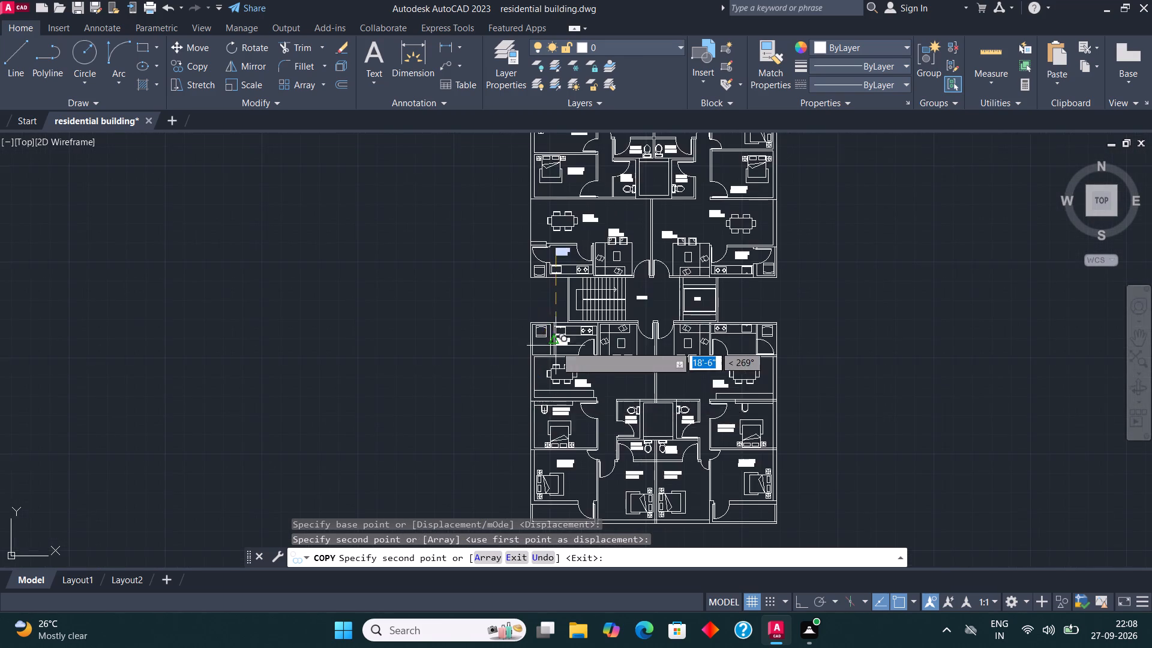
{"action": "scroll", "coordinate": [556, 346], "scroll_direction": "up", "scroll_amount": 3}
{"action": "left_click", "coordinate": [558, 346]}
{"action": "scroll", "coordinate": [562, 356], "scroll_direction": "down", "scroll_amount": 2}
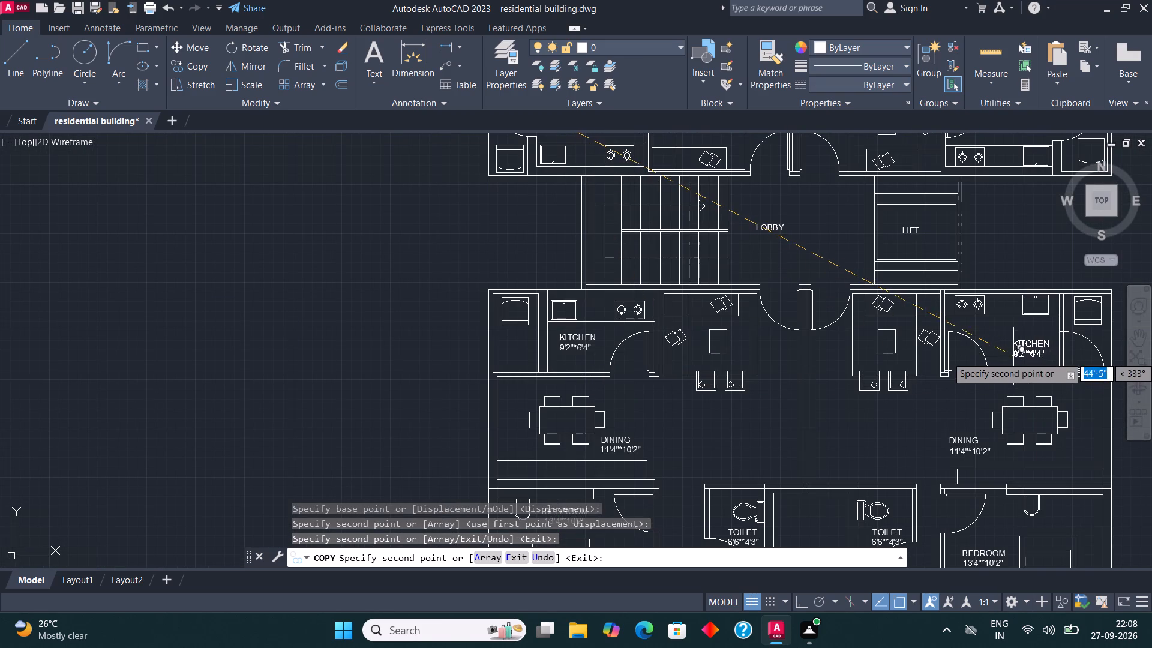
{"action": "left_click", "coordinate": [1006, 354]}
{"action": "key", "text": "Escape"}
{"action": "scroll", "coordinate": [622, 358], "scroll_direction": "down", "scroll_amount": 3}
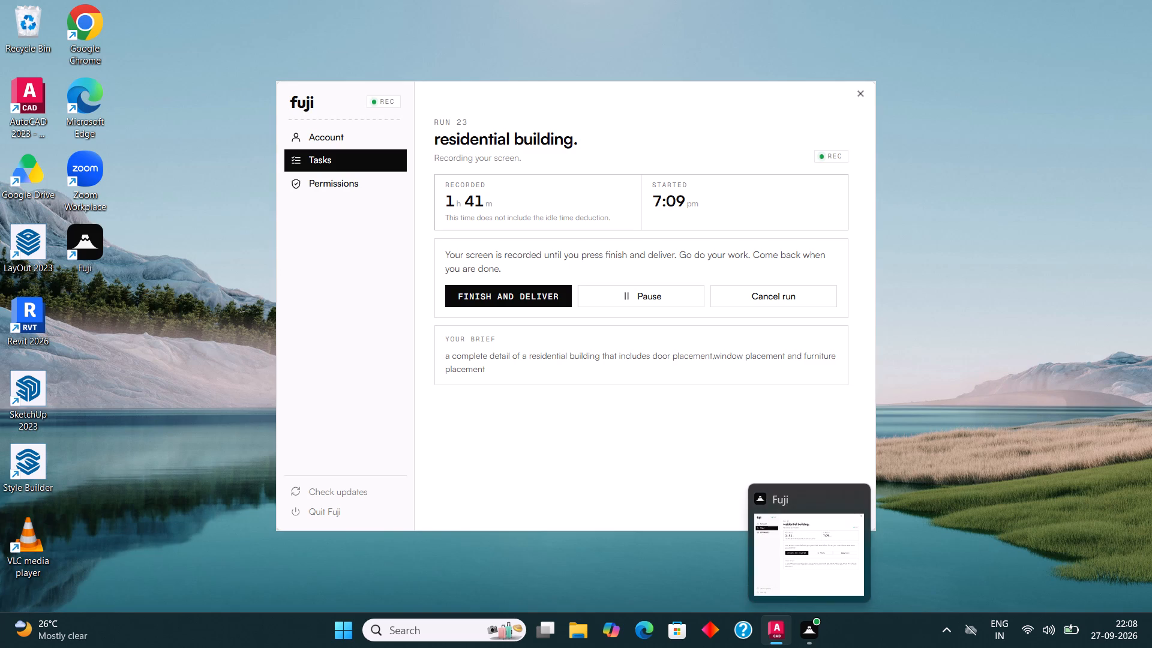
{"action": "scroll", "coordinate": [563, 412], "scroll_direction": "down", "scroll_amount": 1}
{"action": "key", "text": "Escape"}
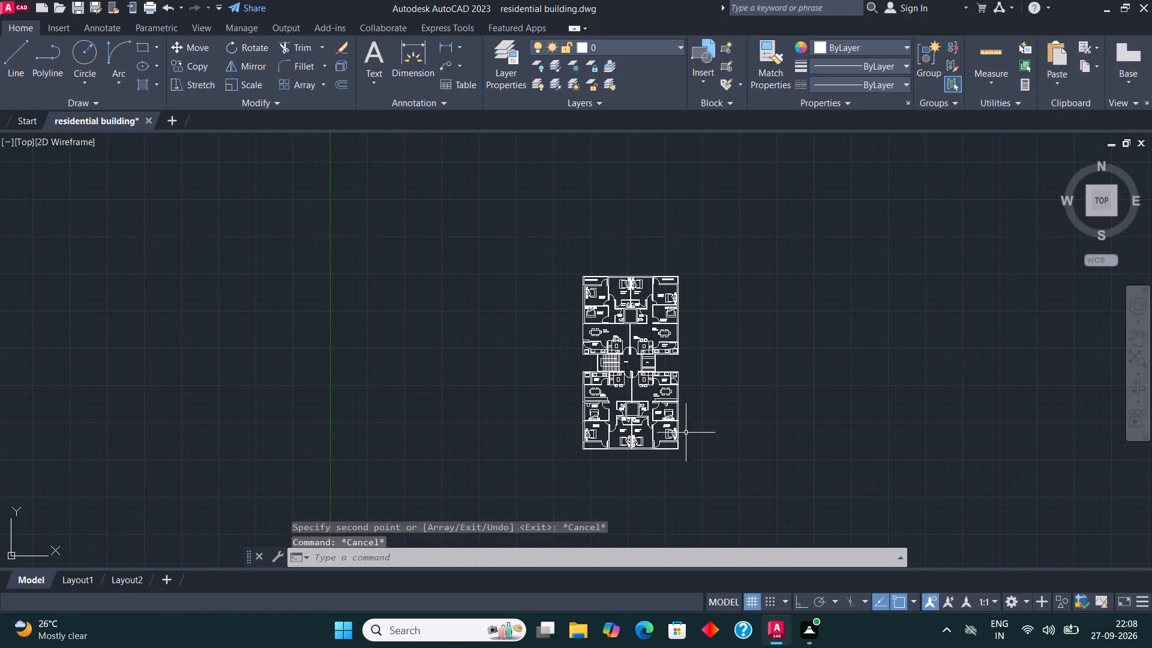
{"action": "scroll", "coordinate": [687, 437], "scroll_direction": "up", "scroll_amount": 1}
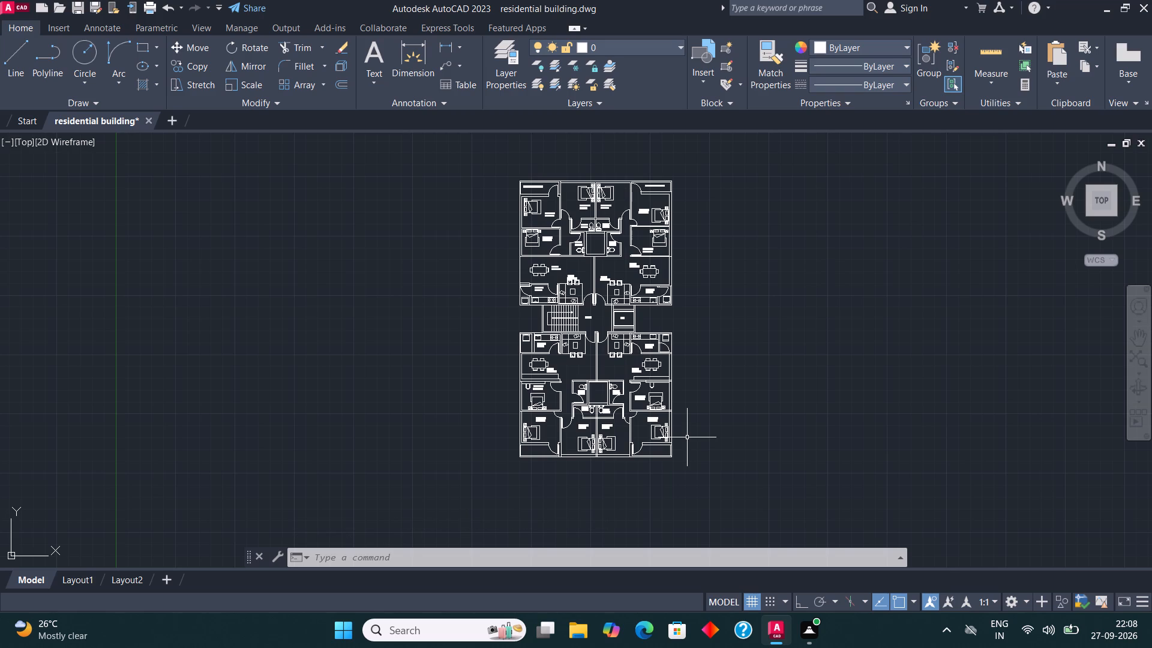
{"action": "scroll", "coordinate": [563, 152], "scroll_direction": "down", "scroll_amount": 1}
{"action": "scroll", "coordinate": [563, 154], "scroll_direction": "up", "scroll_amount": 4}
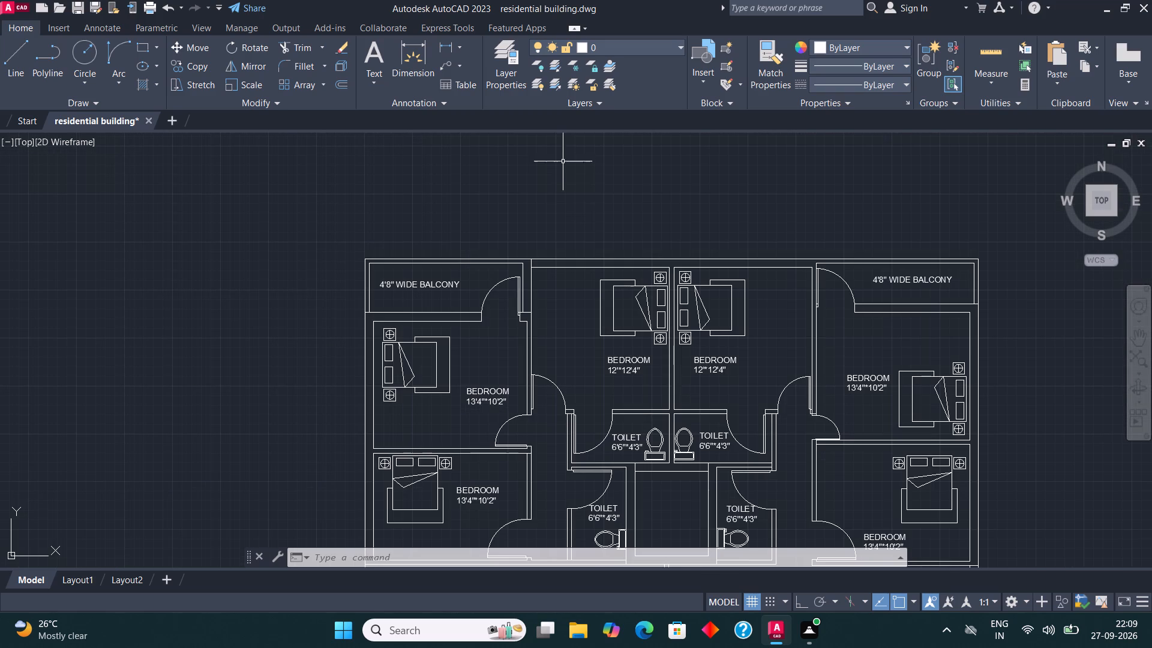
Create a layer named WALL and set its colour to index 40.
{"action": "left_click", "coordinate": [494, 45]}
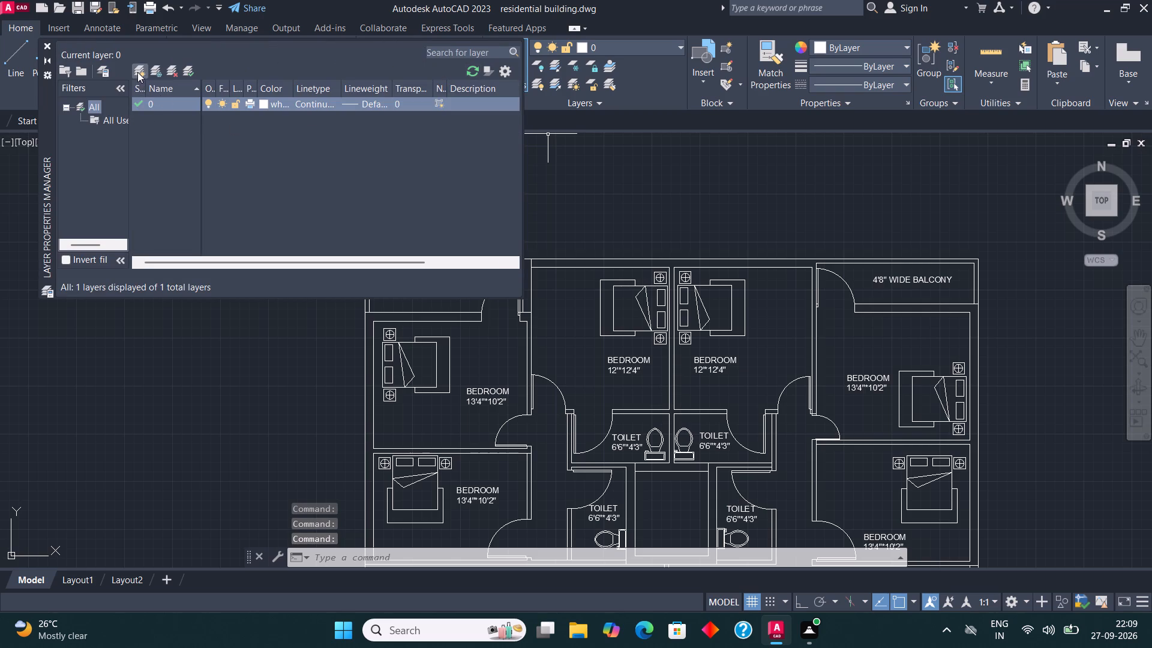
{"action": "left_click", "coordinate": [136, 68]}
{"action": "type", "text": "WALL"}
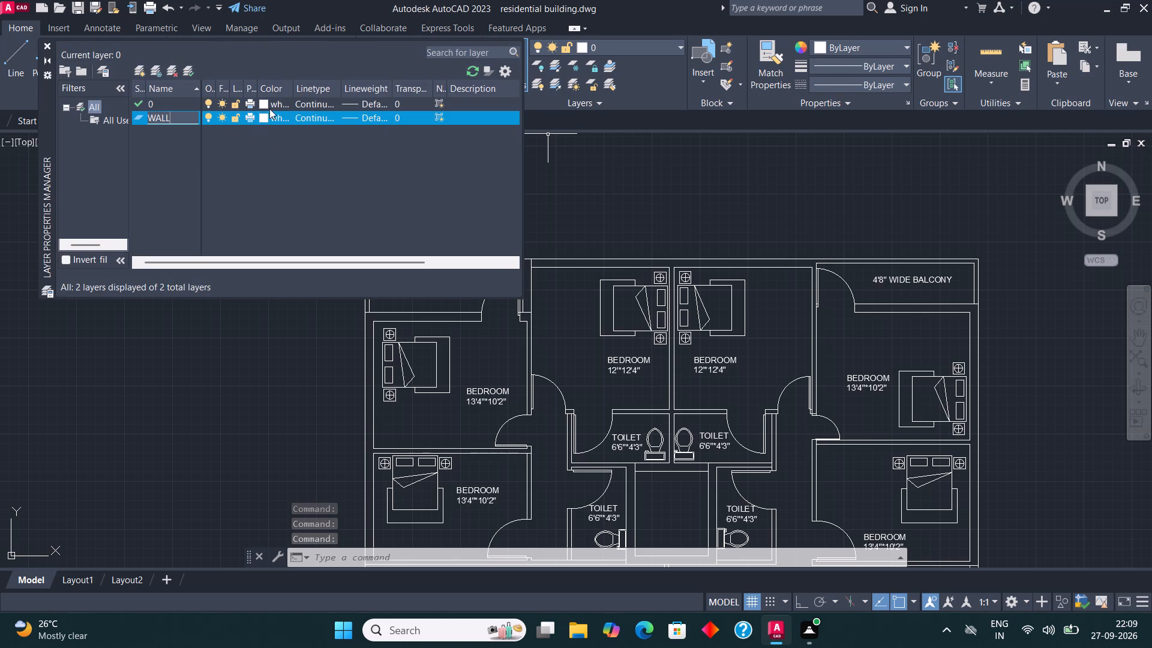
{"action": "left_click", "coordinate": [264, 115]}
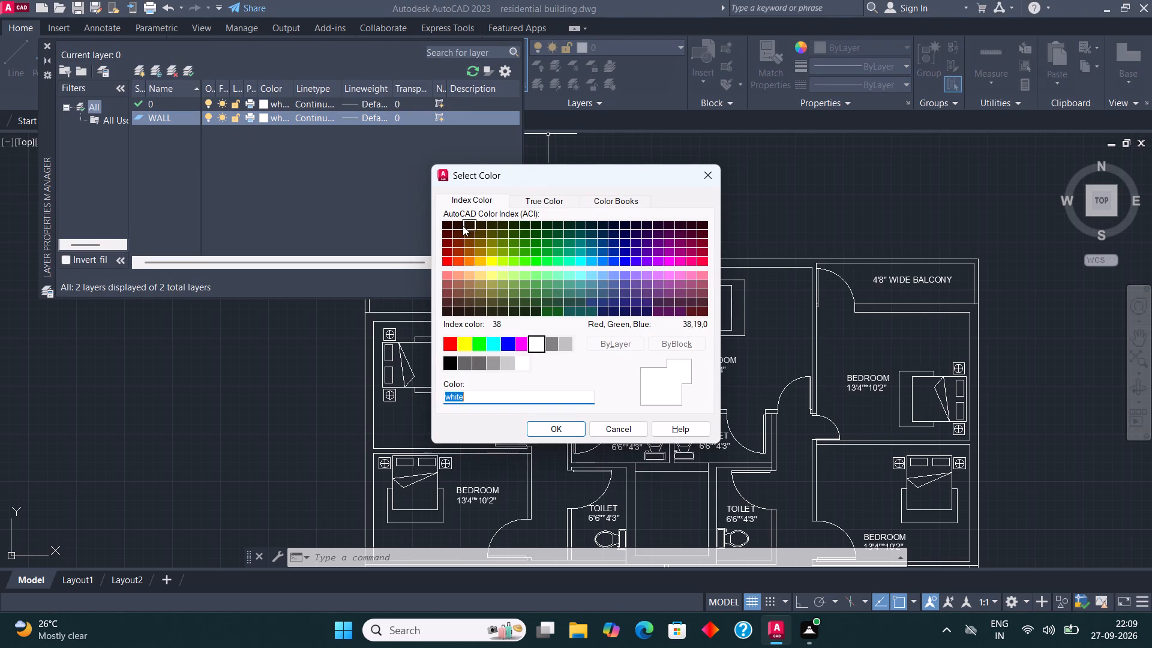
{"action": "left_click", "coordinate": [482, 262]}
{"action": "left_click", "coordinate": [545, 432]}
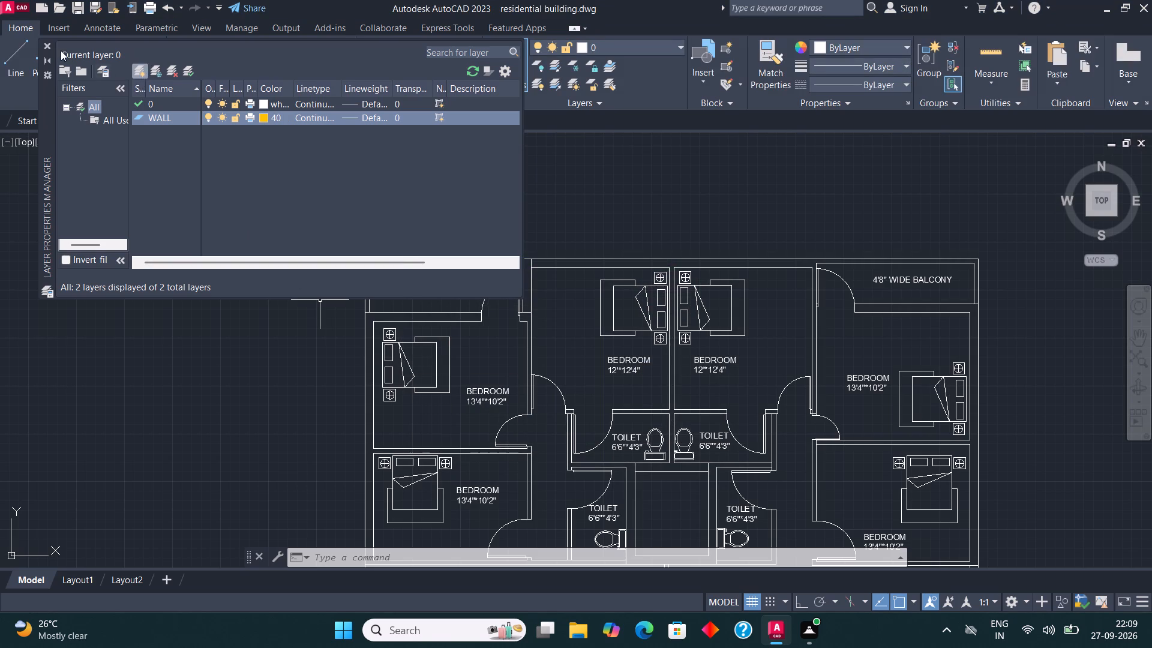
{"action": "left_click", "coordinate": [43, 41]}
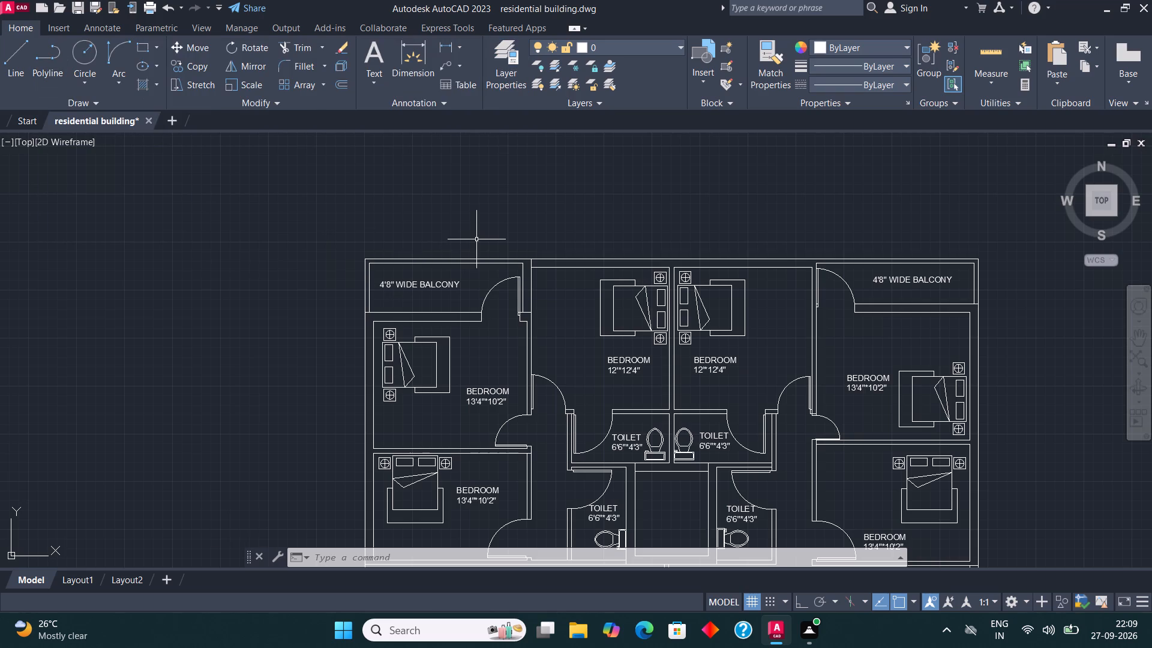
Make WALL the current layer.
{"action": "key", "text": "h"}
{"action": "left_click", "coordinate": [623, 48]}
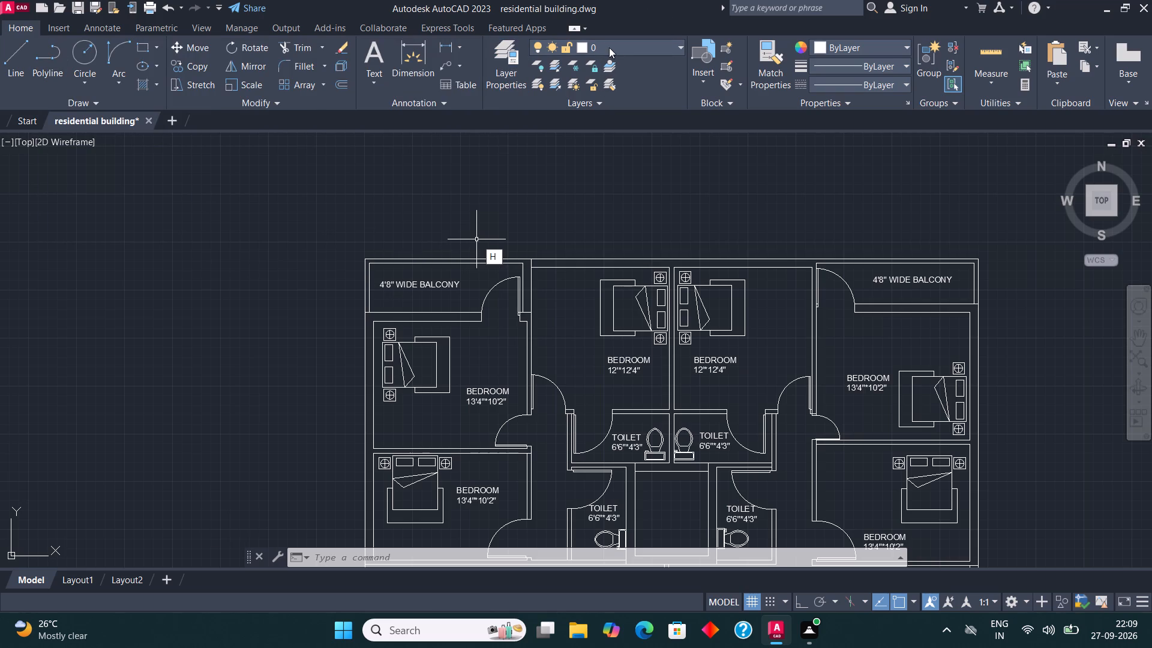
{"action": "left_click", "coordinate": [608, 46]}
{"action": "left_click", "coordinate": [602, 83]}
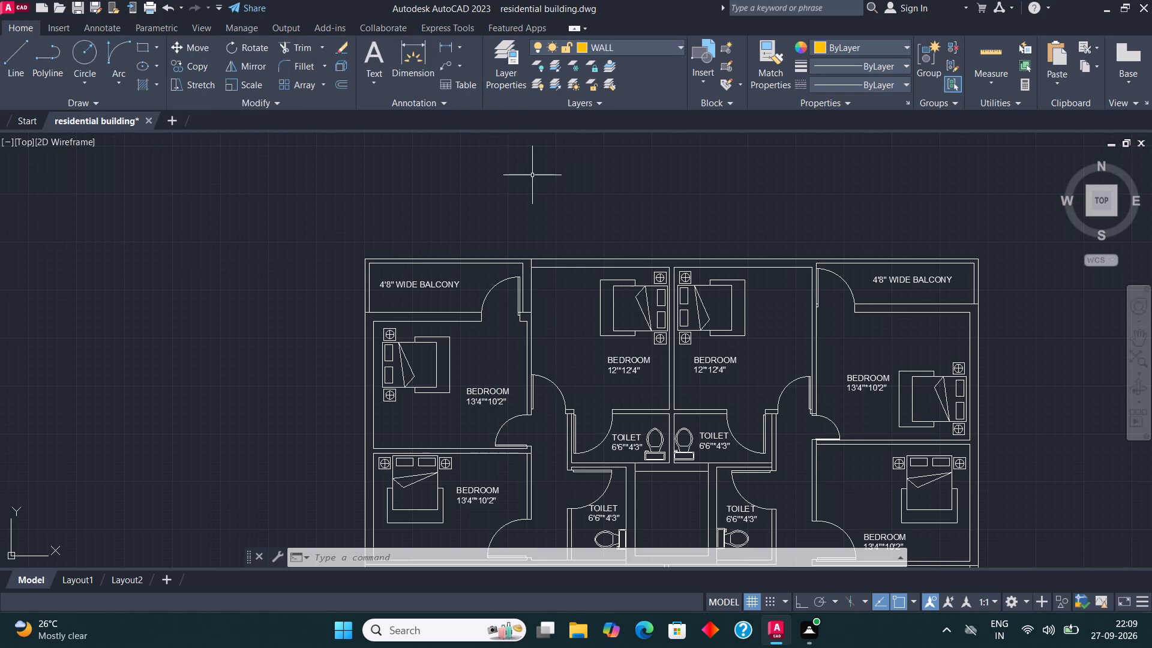
Start a hatch with the SOLID pattern and try to fill the outer wall above the two central 12'*12'4" bedrooms.
{"action": "key", "text": "h"}
{"action": "key", "text": "Return"}
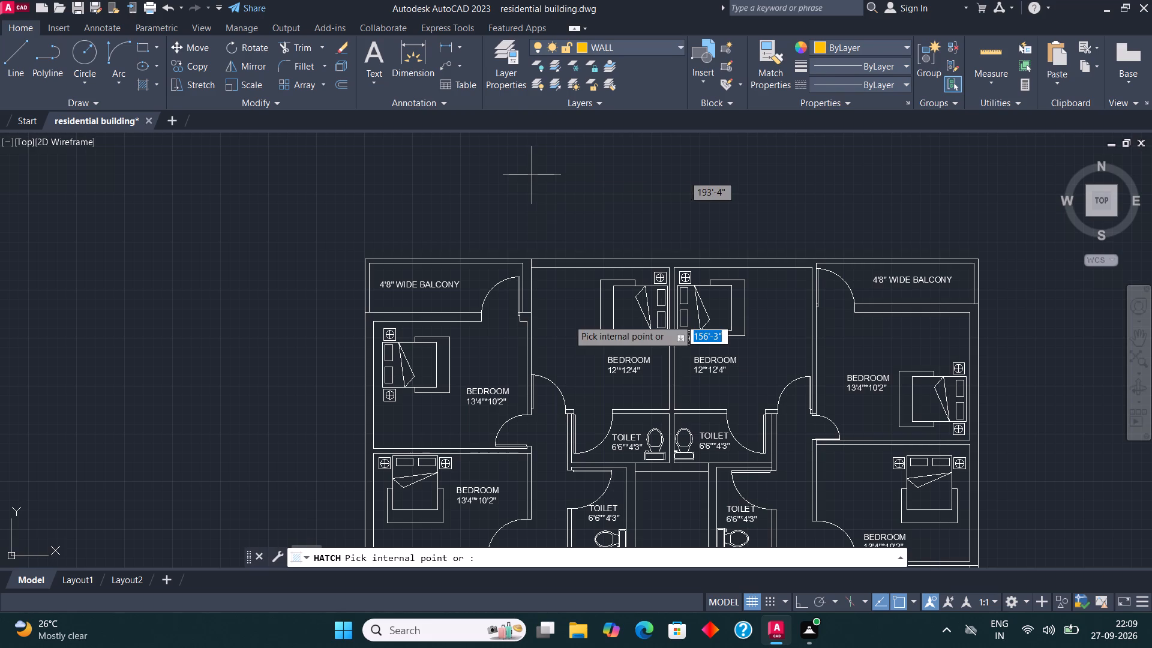
{"action": "scroll", "coordinate": [601, 277], "scroll_direction": "up", "scroll_amount": 1}
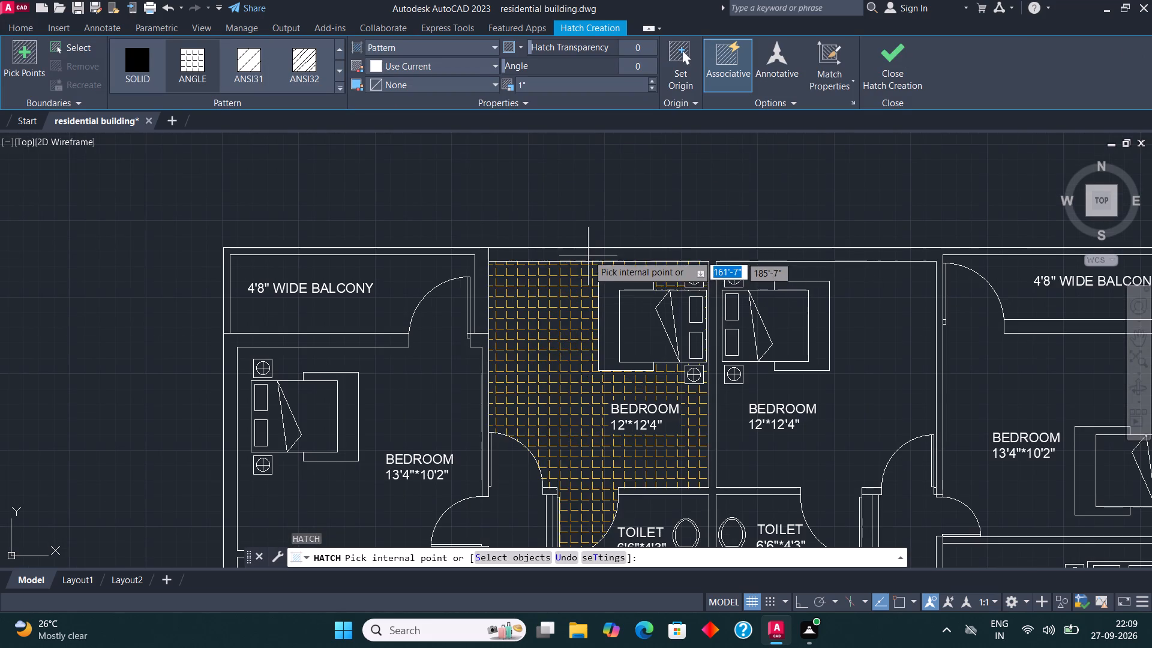
{"action": "left_click", "coordinate": [142, 76]}
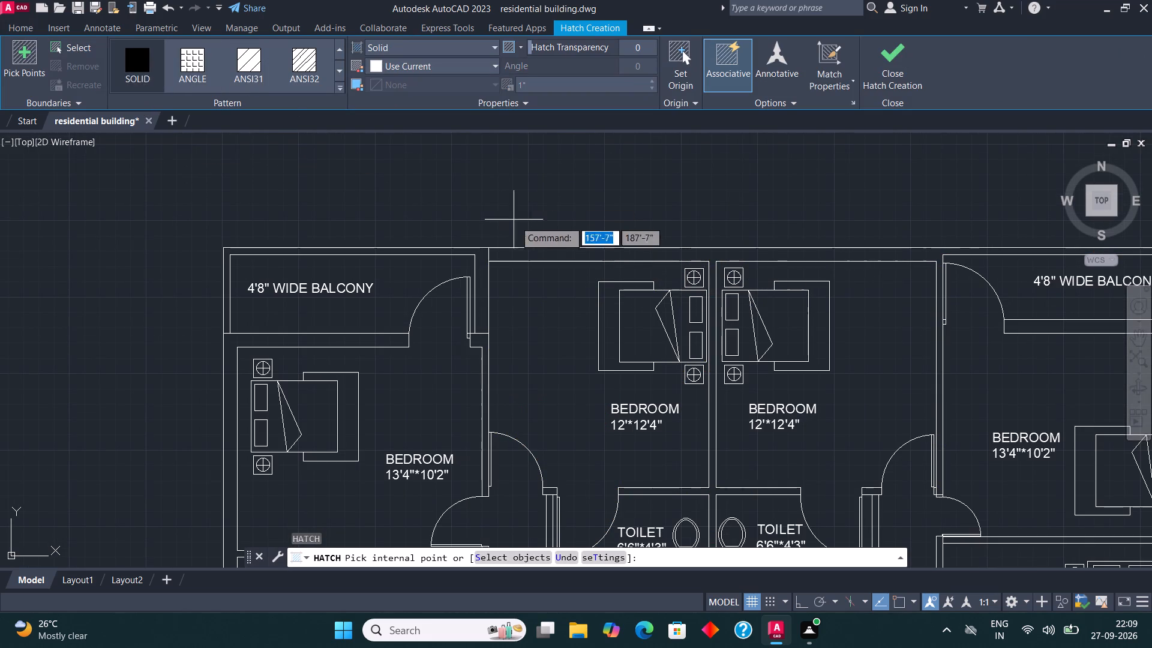
{"action": "left_click", "coordinate": [551, 257]}
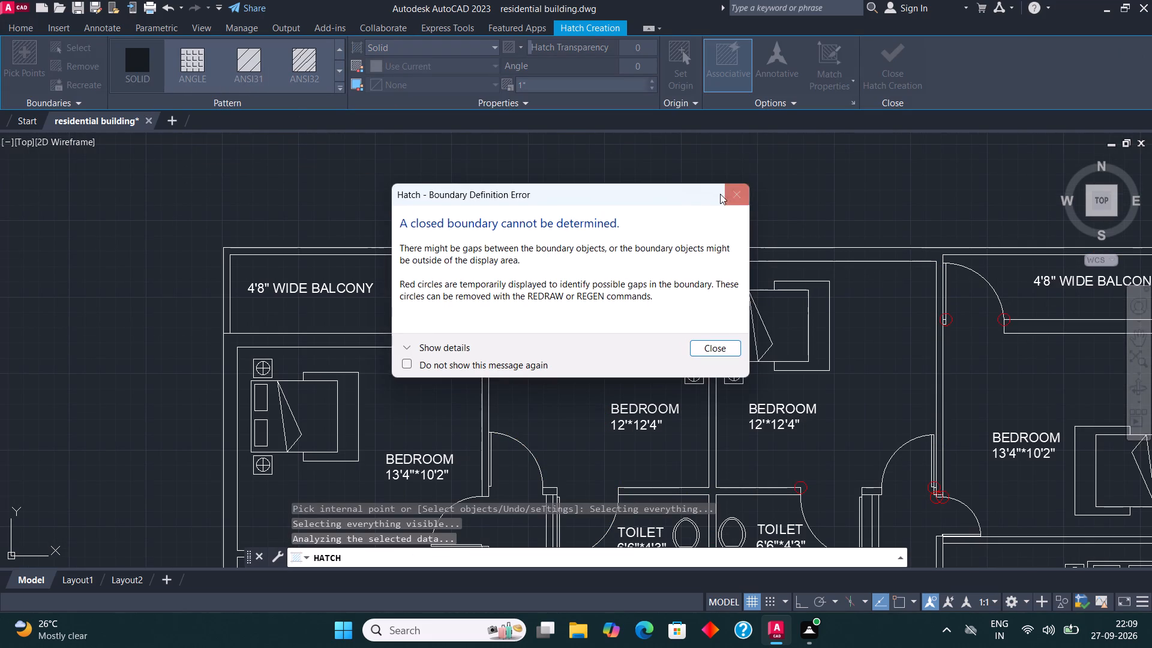
{"action": "left_click", "coordinate": [720, 194]}
{"action": "left_click", "coordinate": [734, 194]}
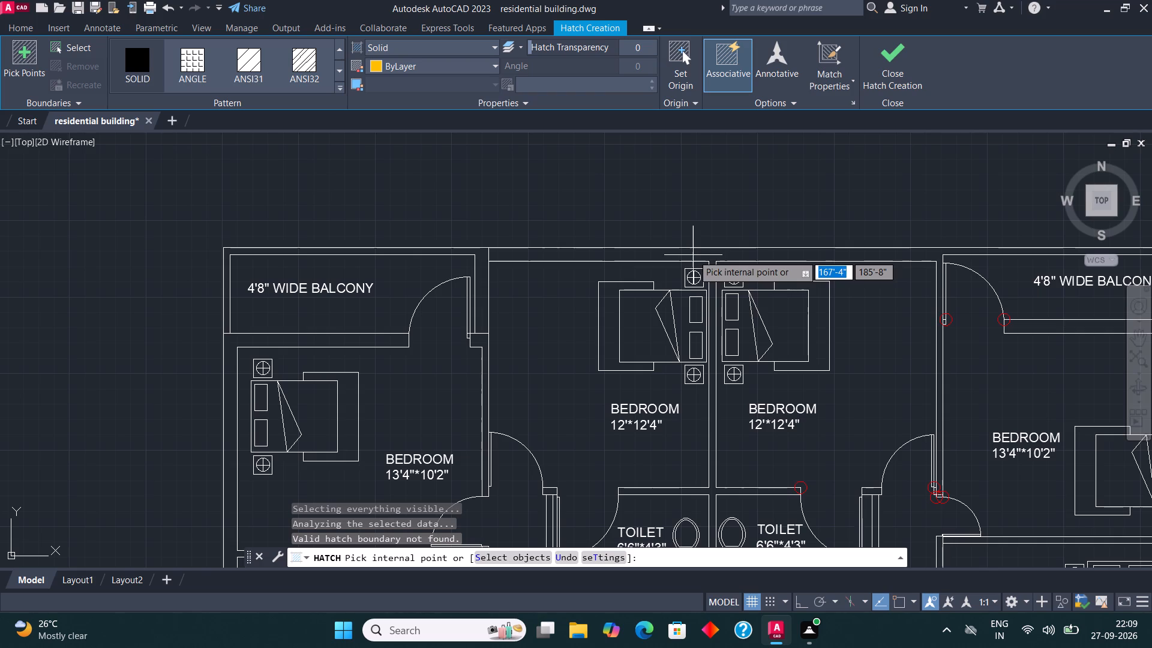
{"action": "left_click", "coordinate": [693, 255]}
{"action": "left_click", "coordinate": [738, 188]}
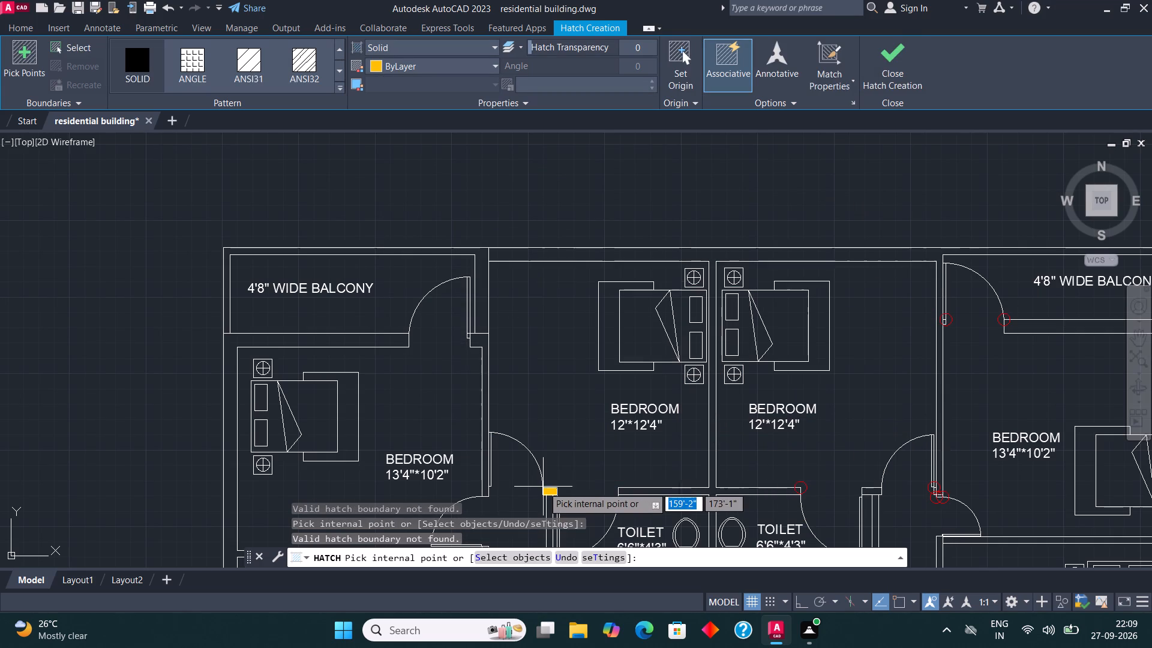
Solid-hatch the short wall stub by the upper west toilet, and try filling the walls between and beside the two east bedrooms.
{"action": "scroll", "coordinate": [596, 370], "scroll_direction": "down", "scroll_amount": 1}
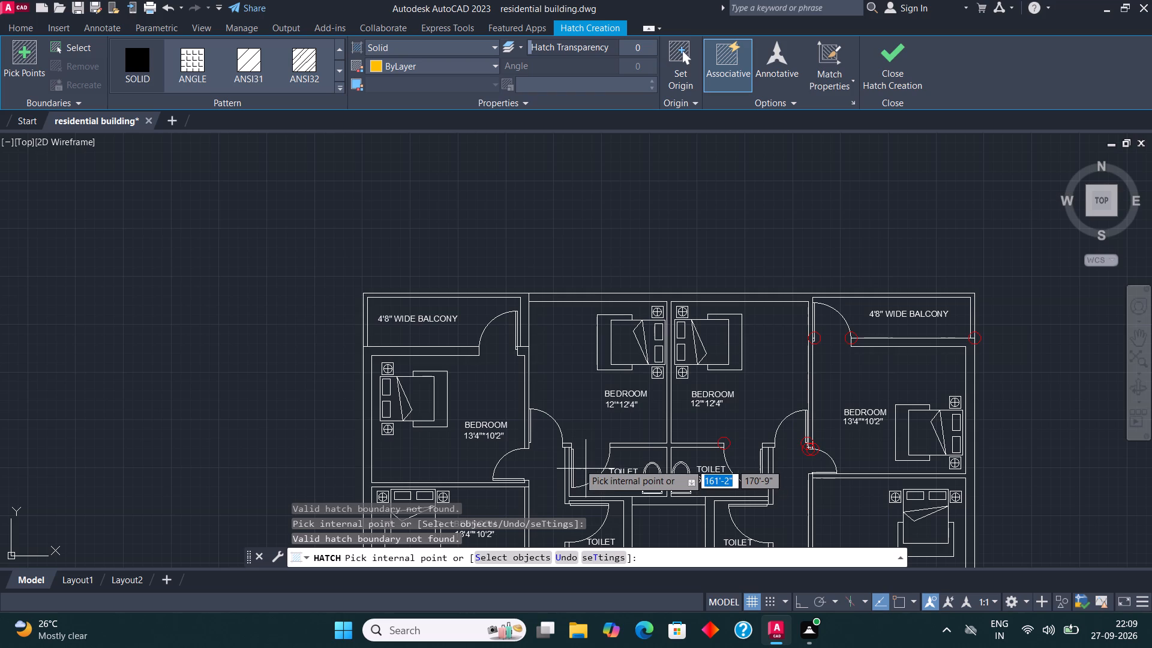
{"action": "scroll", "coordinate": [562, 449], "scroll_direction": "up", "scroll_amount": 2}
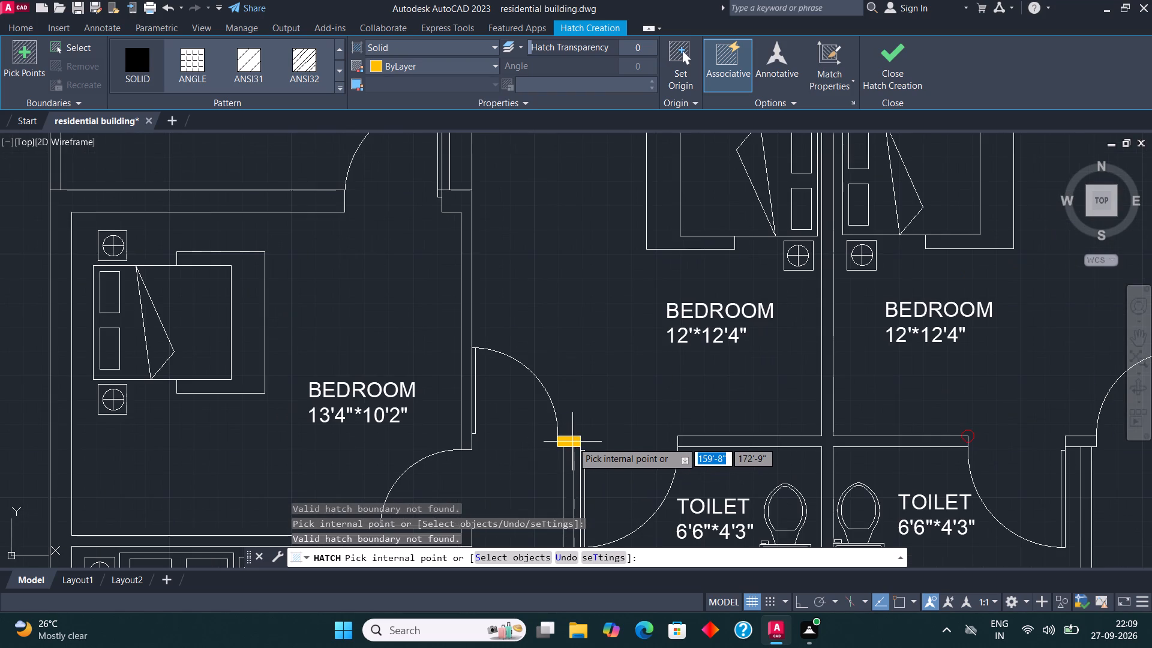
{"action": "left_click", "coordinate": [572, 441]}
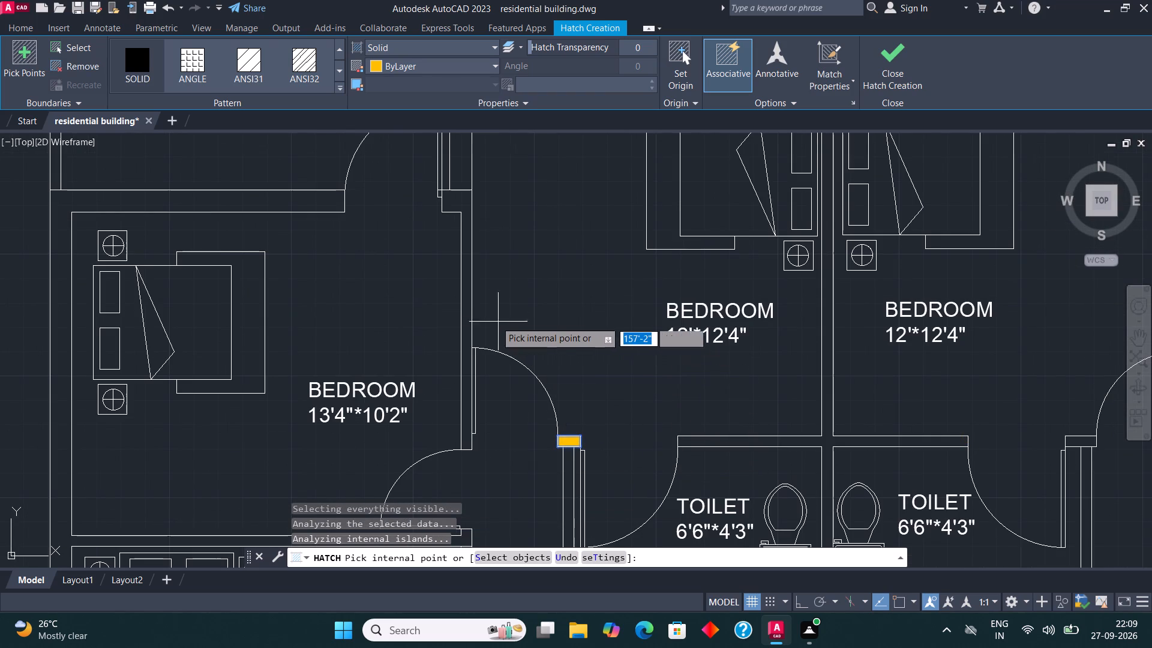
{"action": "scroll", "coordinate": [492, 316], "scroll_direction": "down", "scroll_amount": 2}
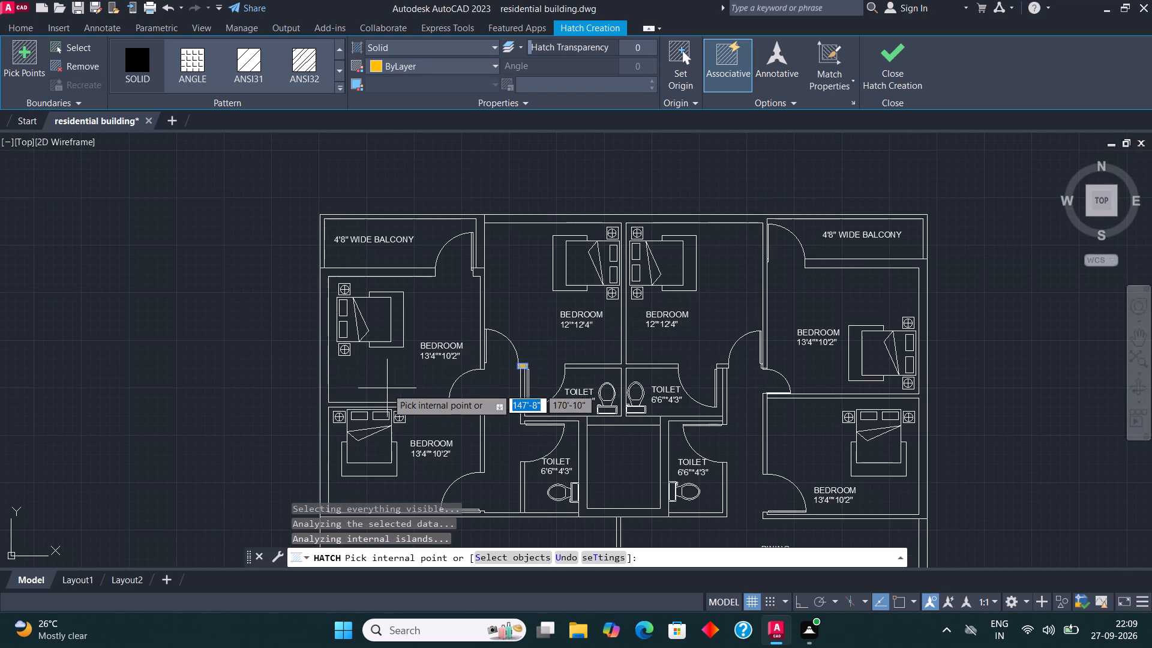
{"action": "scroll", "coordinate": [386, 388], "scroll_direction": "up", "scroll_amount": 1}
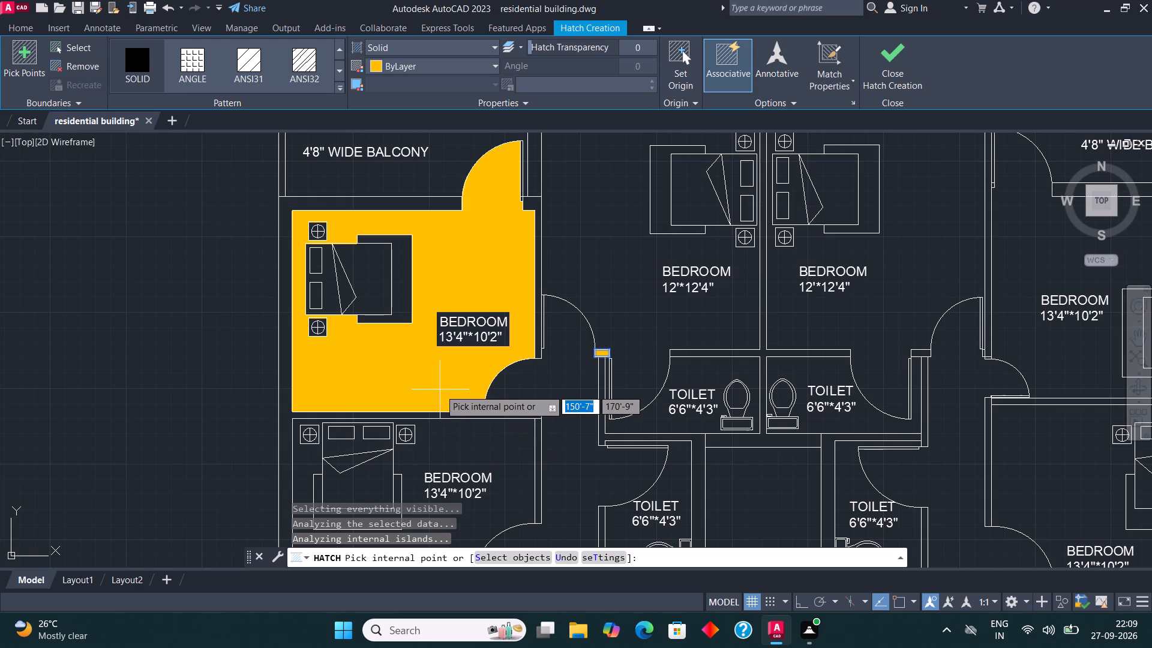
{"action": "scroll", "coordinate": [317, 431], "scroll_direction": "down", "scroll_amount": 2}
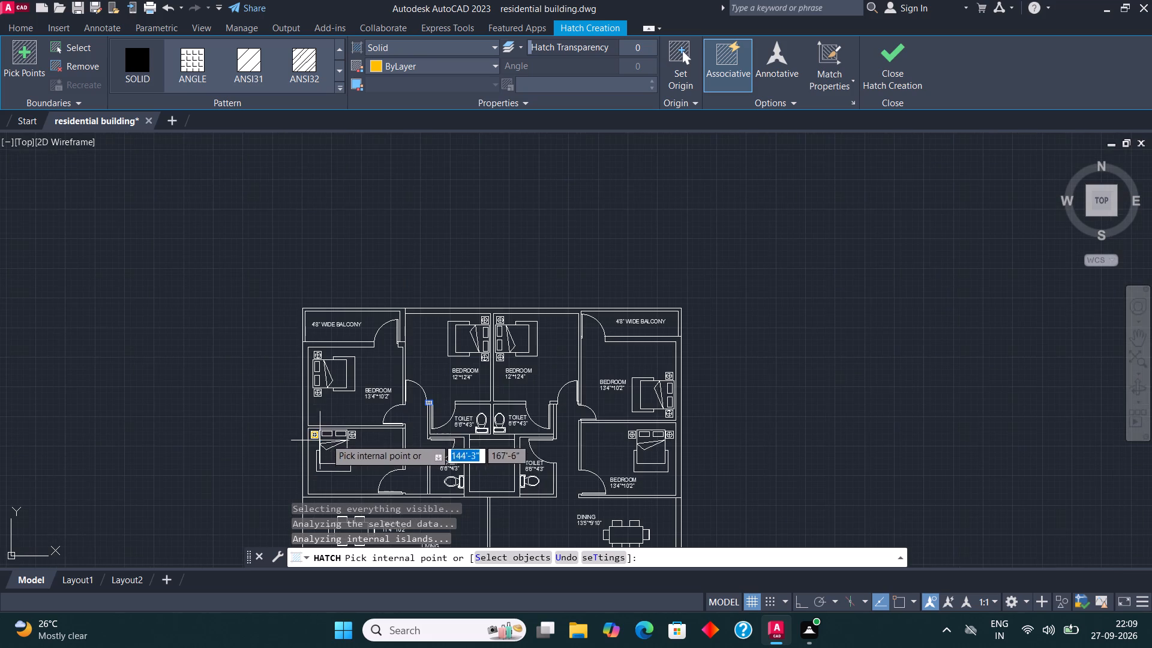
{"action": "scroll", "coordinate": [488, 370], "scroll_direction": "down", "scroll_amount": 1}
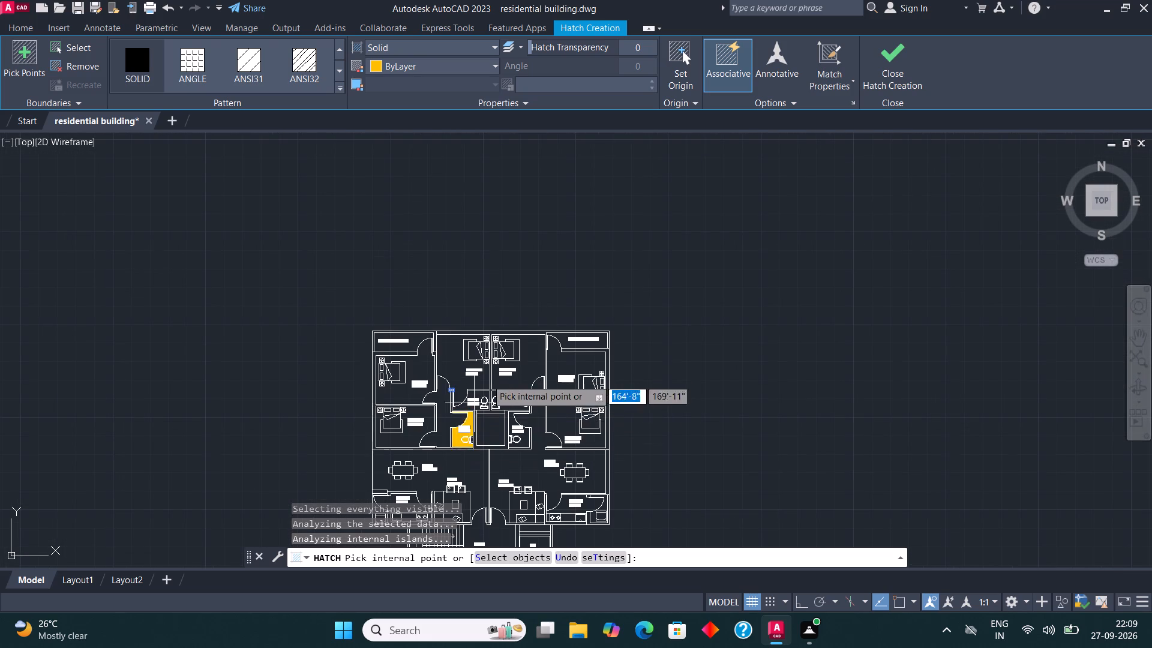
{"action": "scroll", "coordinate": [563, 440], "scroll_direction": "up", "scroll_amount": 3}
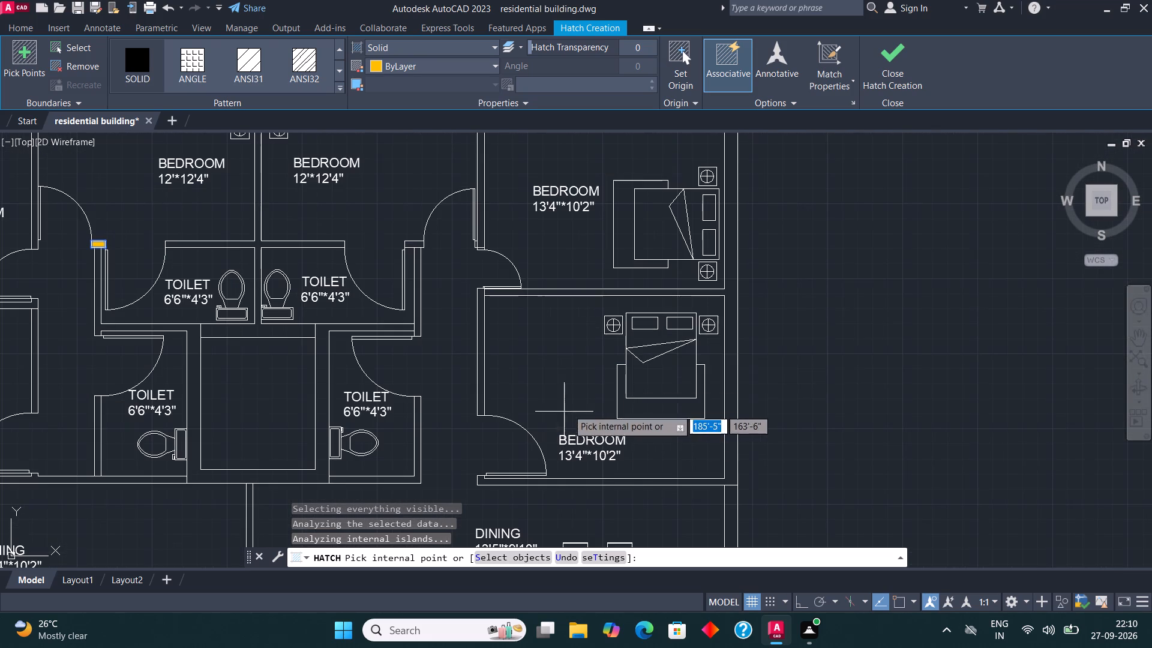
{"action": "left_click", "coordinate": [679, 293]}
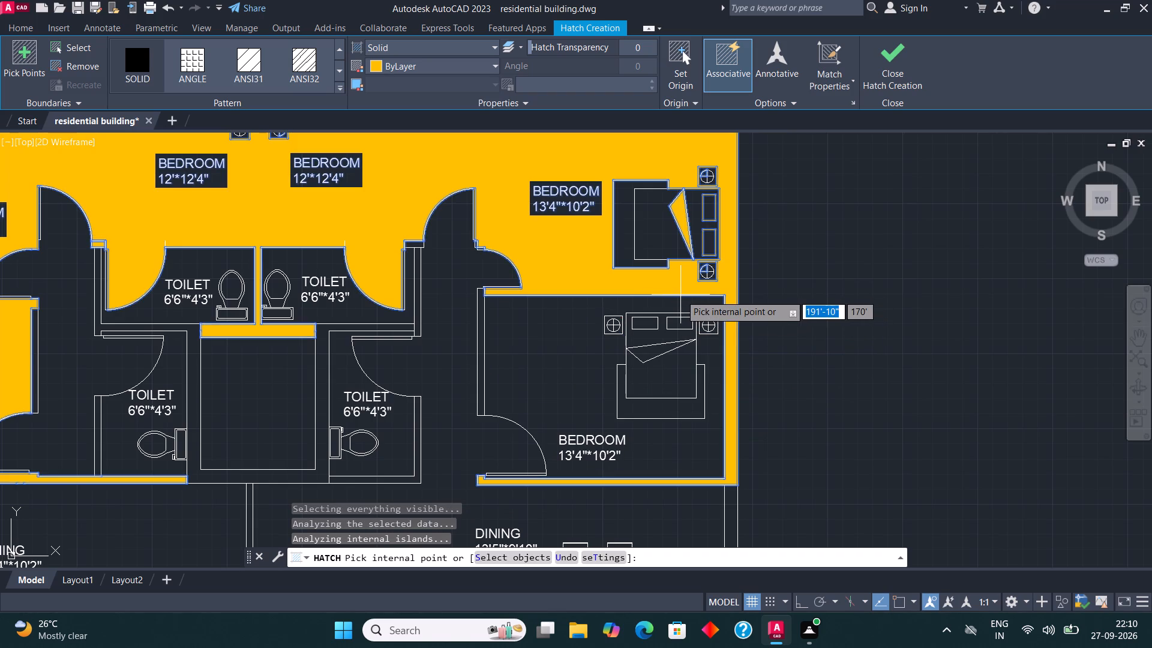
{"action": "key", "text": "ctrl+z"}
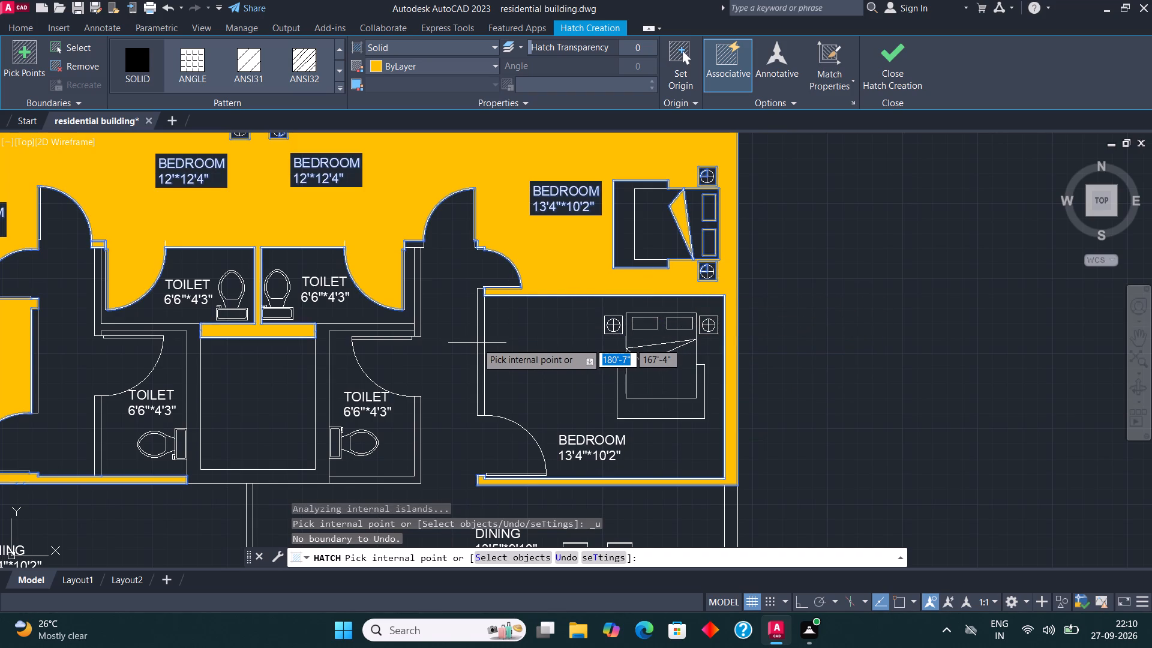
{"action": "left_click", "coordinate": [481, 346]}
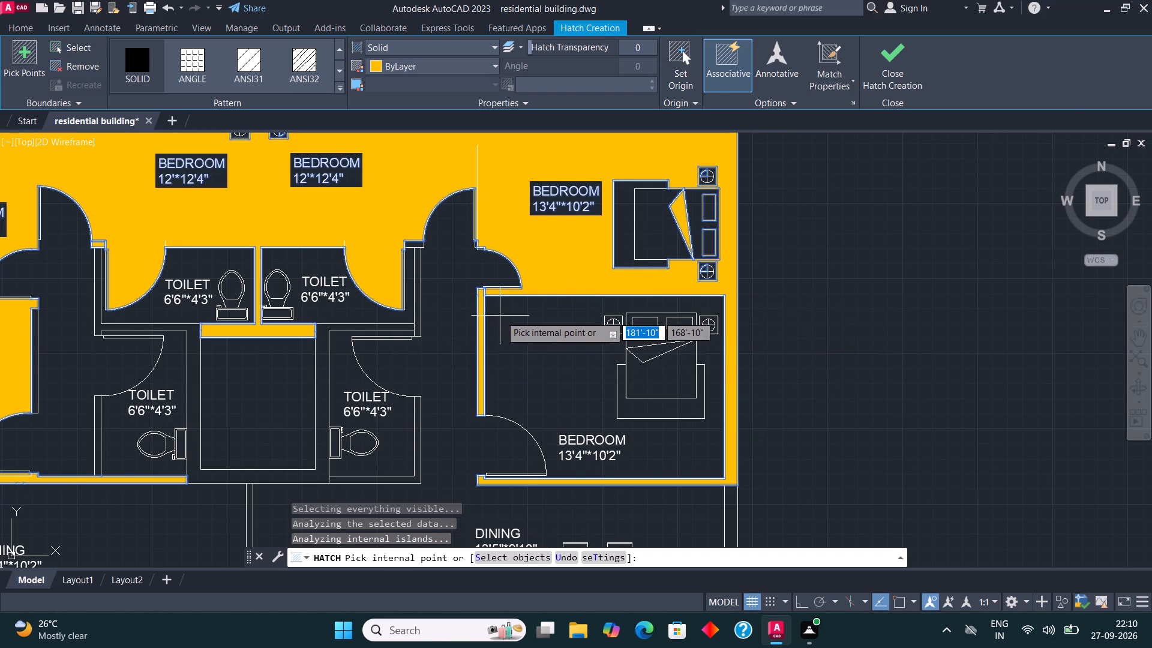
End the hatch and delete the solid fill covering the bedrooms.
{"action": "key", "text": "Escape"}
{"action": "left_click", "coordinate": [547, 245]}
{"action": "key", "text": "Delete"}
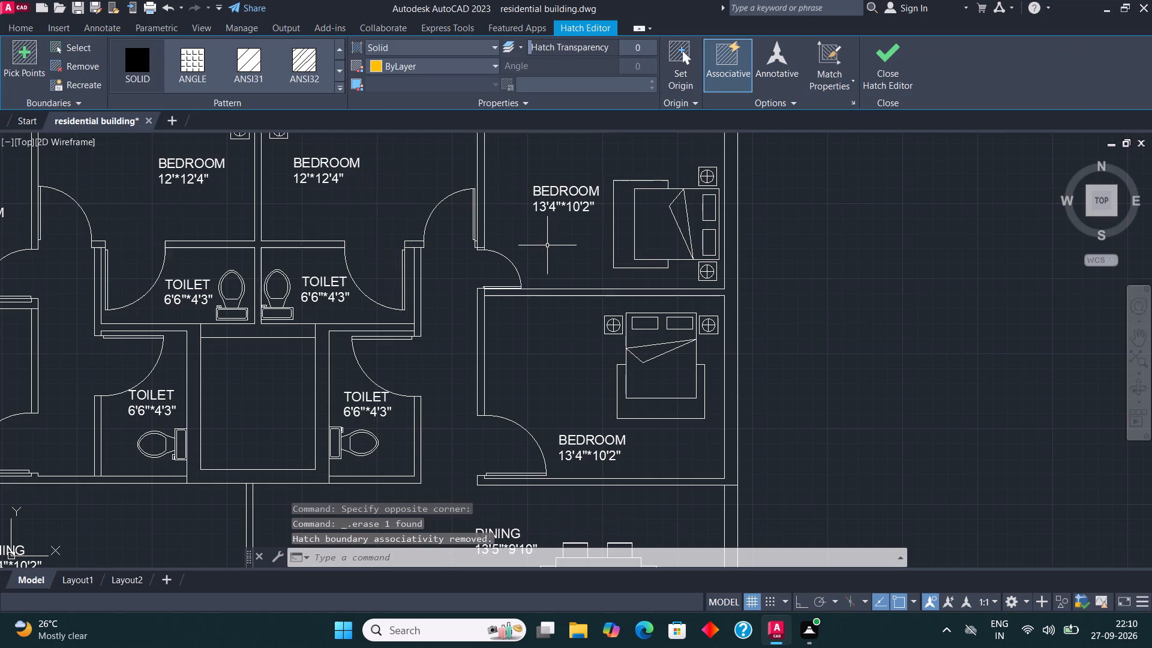
Solid-hatch the outer east wall, the wall between the two east bedrooms, and the lower east bedroom's west wall.
{"action": "scroll", "coordinate": [563, 287], "scroll_direction": "down", "scroll_amount": 1}
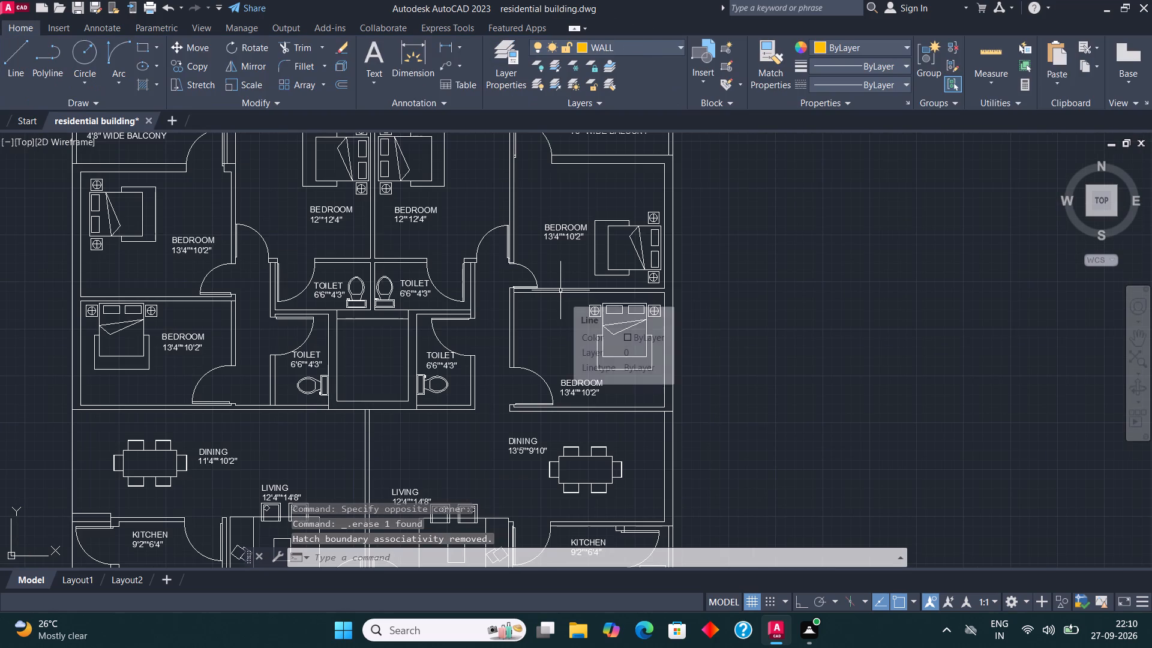
{"action": "key", "text": "h"}
{"action": "key", "text": "Return"}
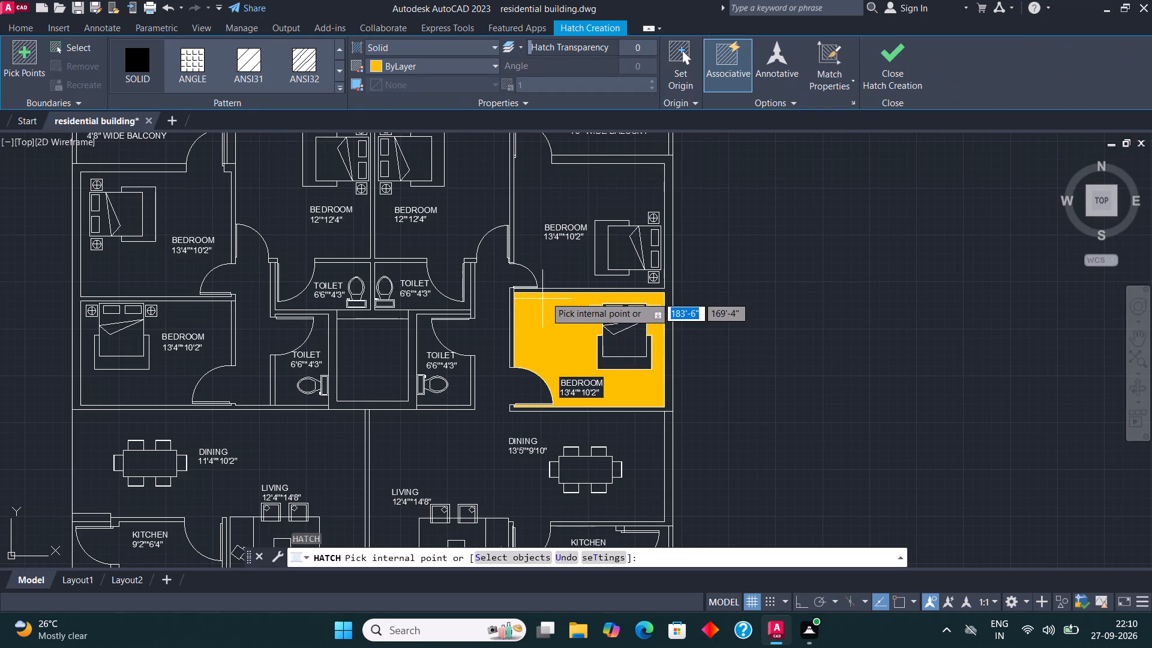
{"action": "left_click", "coordinate": [649, 290]}
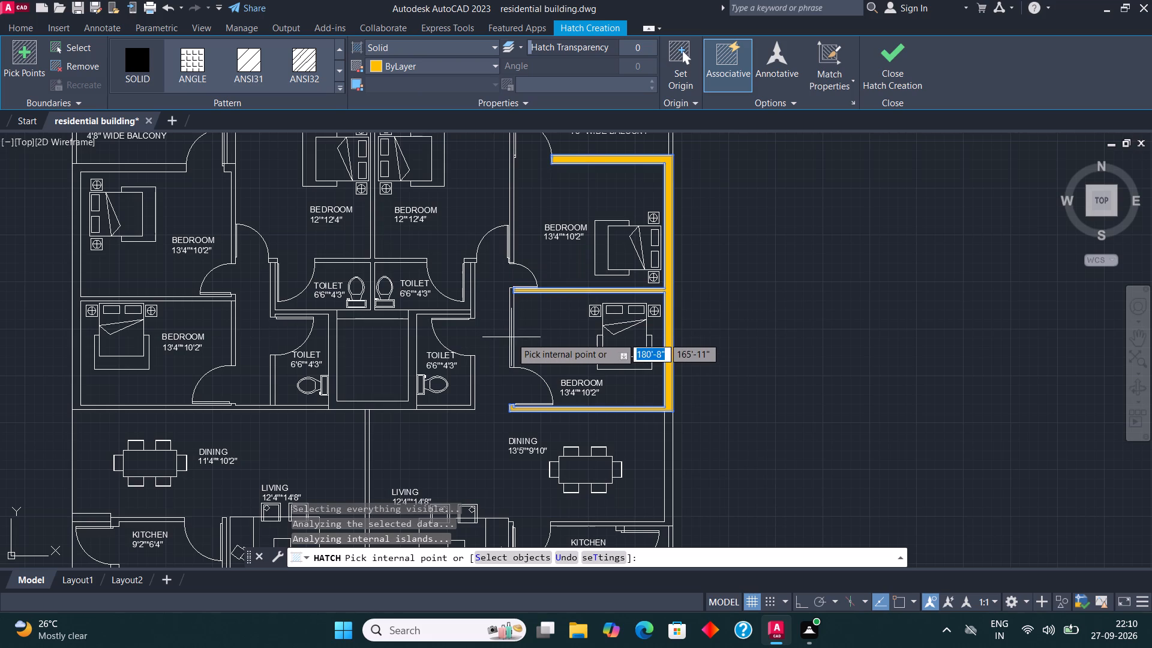
{"action": "scroll", "coordinate": [511, 337], "scroll_direction": "up", "scroll_amount": 1}
{"action": "left_click", "coordinate": [512, 337]}
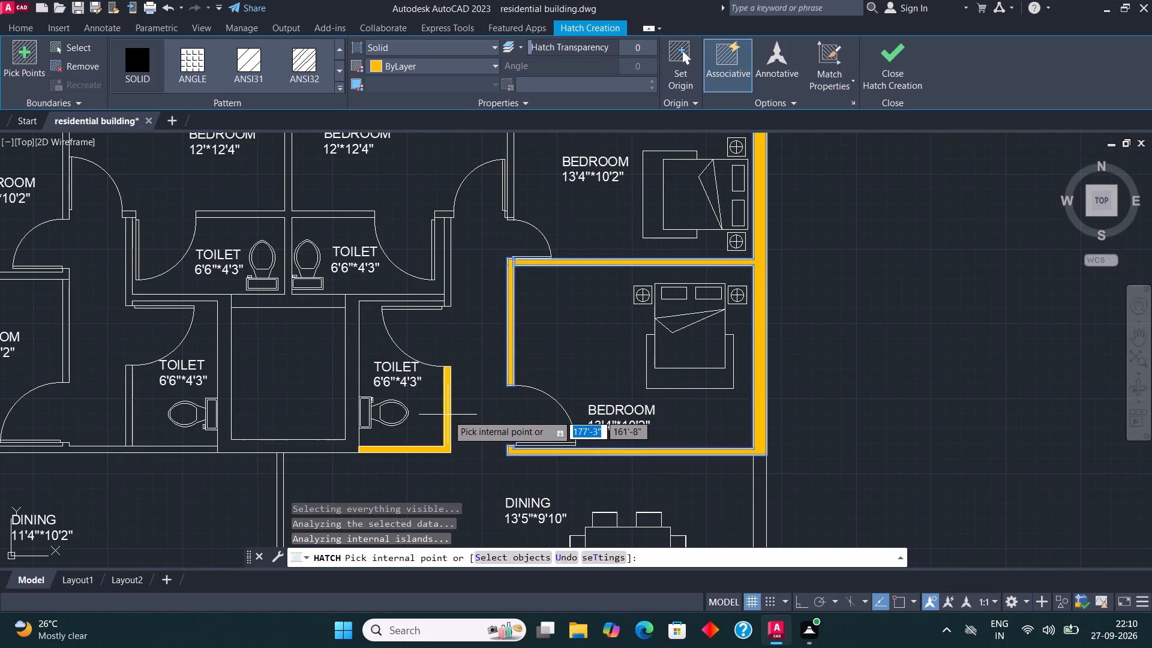
Solid-hatch the lower east toilet's east wall and the walls around the central shaft between the lower toilets.
{"action": "left_click", "coordinate": [448, 413]}
{"action": "left_click", "coordinate": [356, 344]}
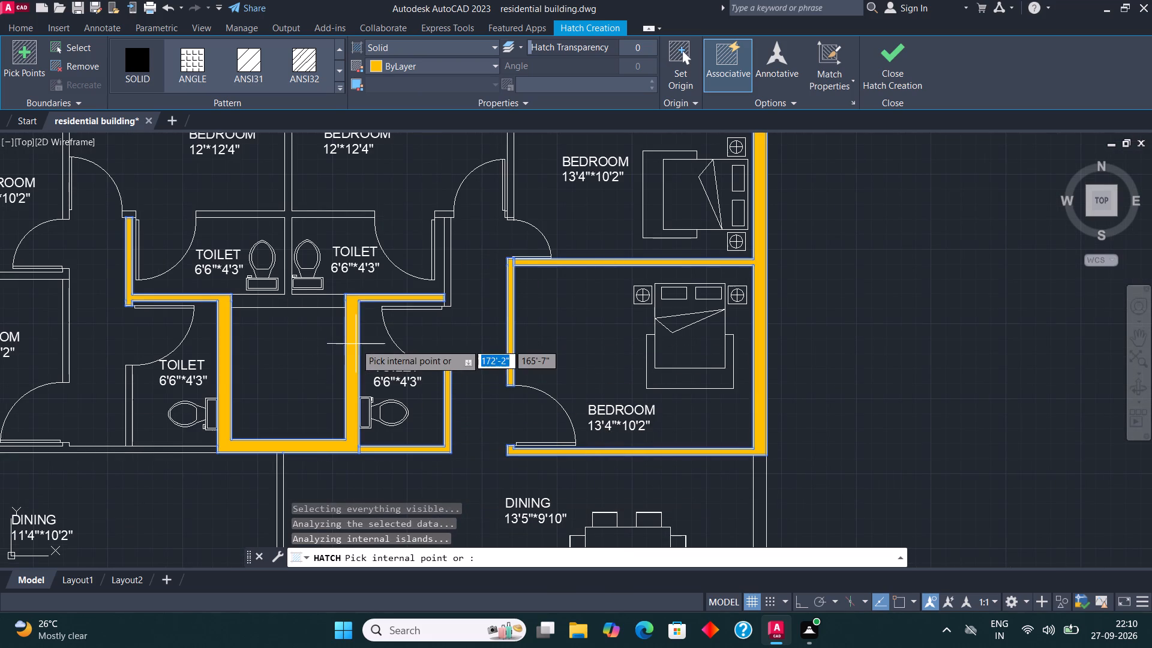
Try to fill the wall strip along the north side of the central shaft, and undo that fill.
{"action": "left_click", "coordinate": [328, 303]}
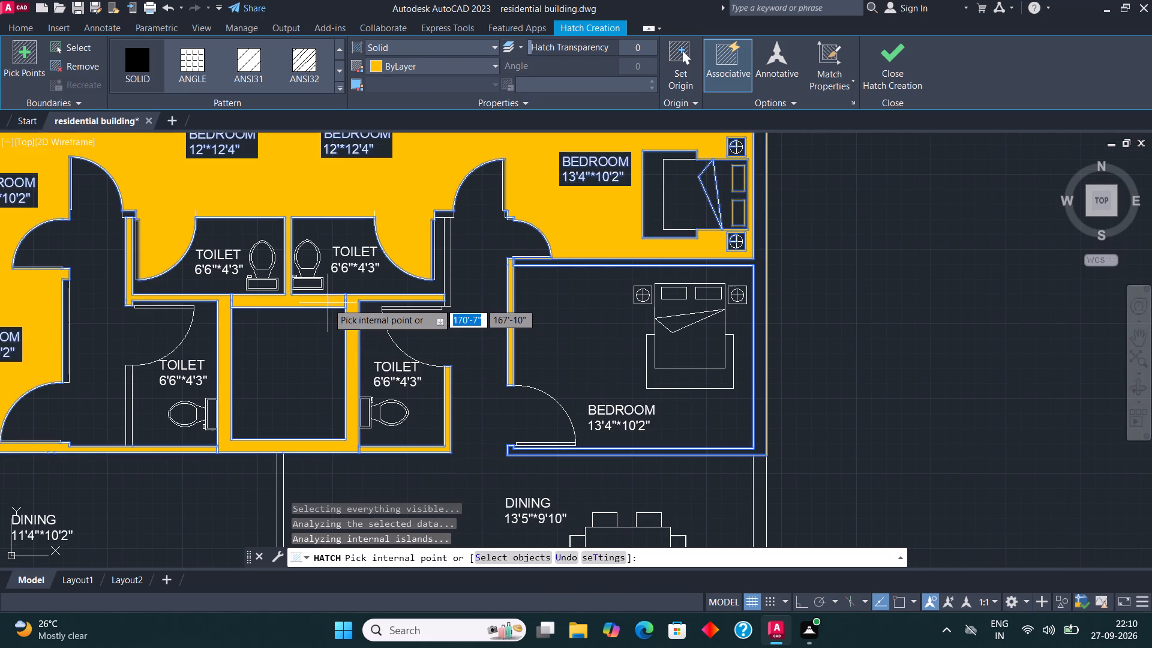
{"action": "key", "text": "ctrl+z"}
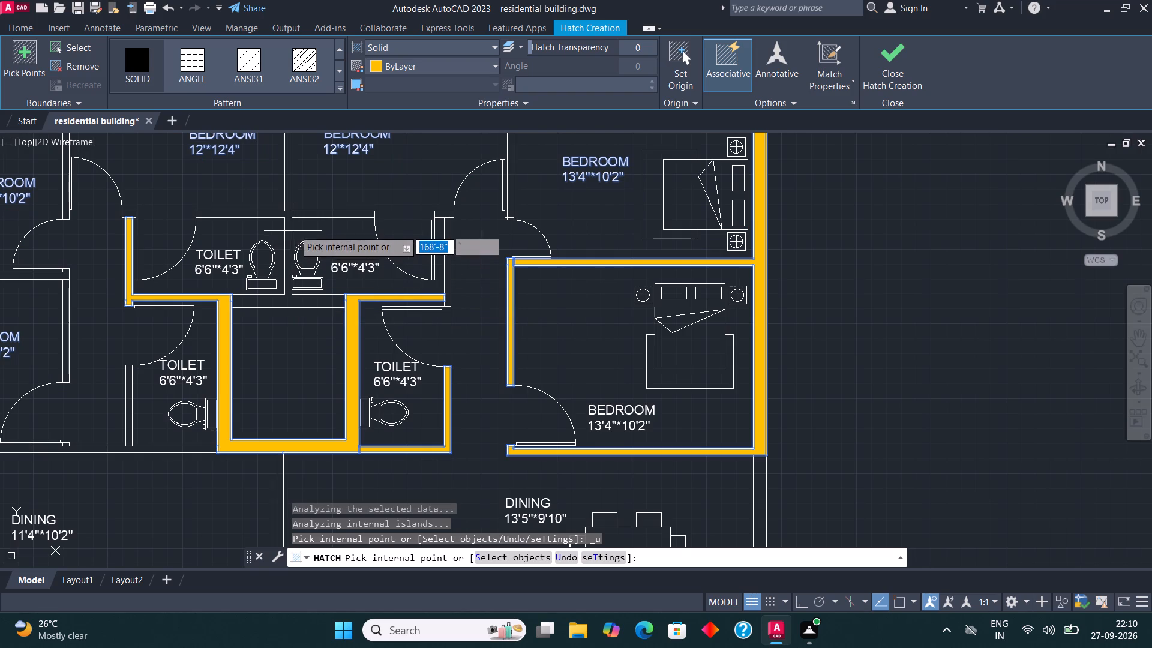
Solid-hatch the wall stubs beside the two upper toilets, the lower west bedroom's east wall, and the lower west toilet's west wall.
{"action": "left_click", "coordinate": [445, 217]}
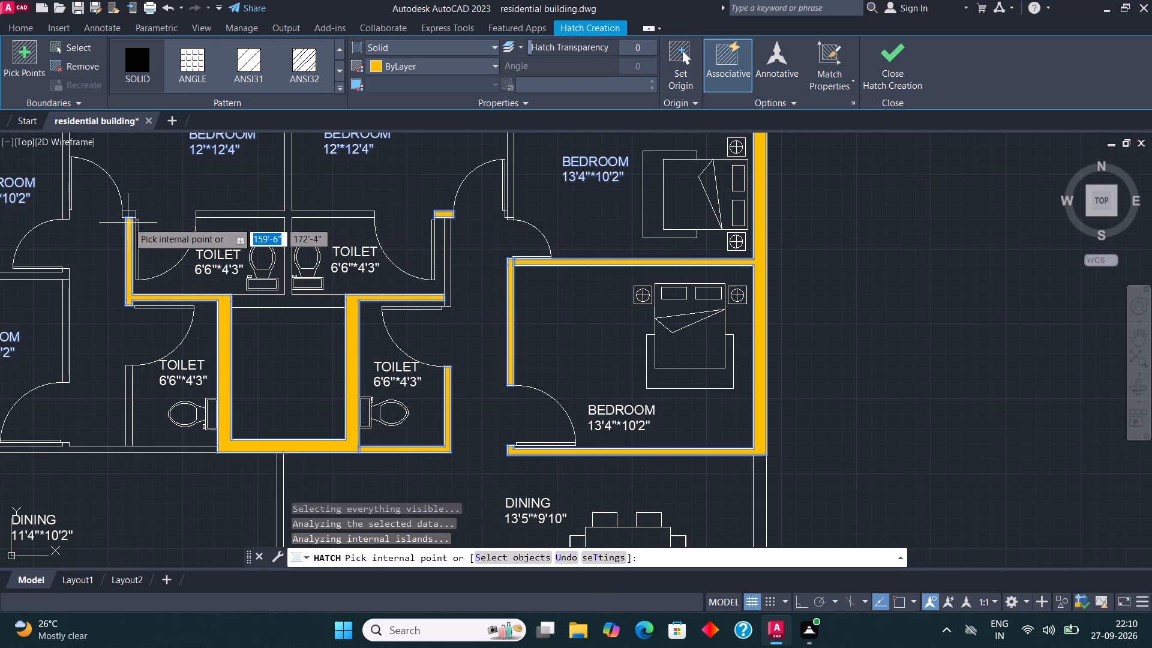
{"action": "left_click", "coordinate": [130, 216]}
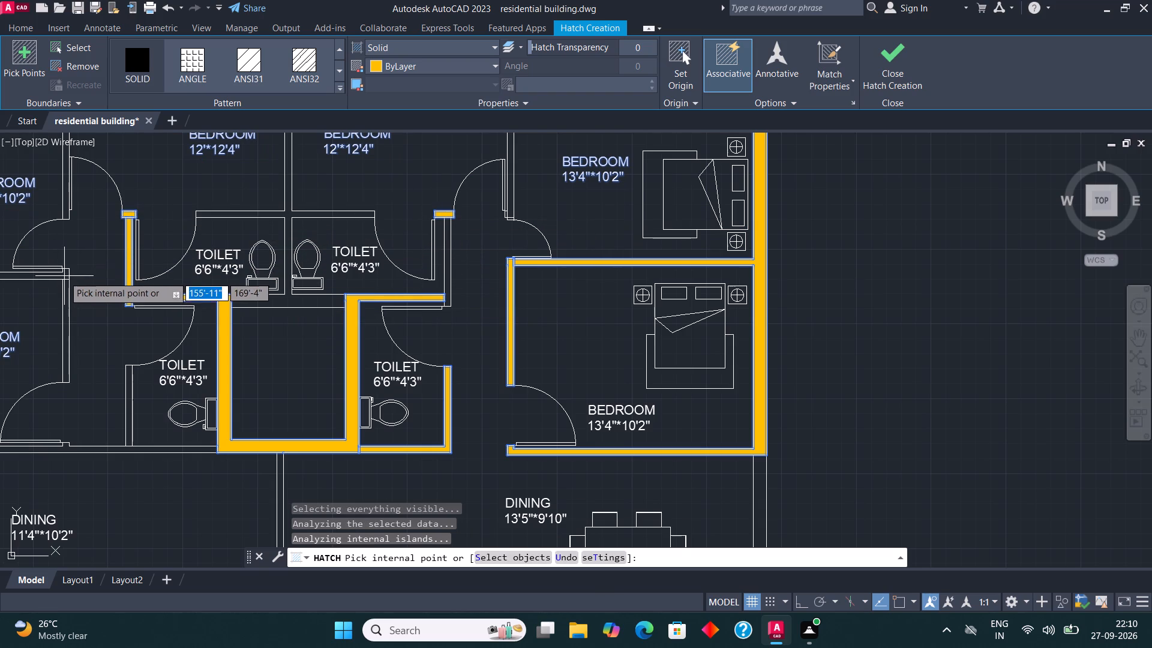
{"action": "left_click", "coordinate": [64, 308]}
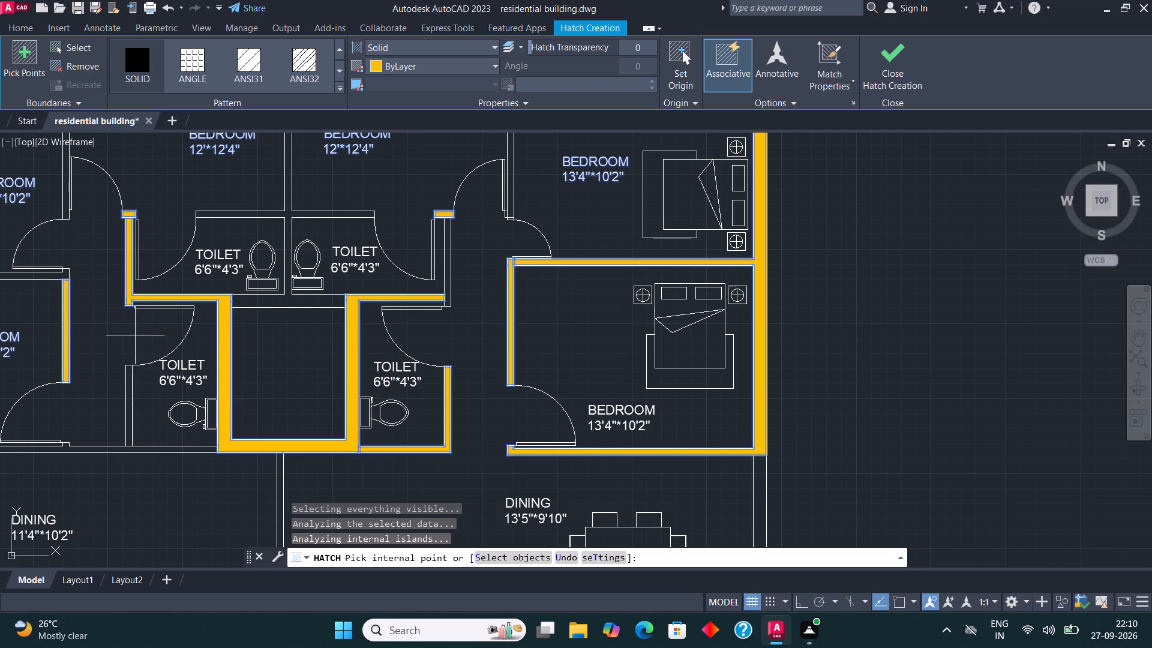
{"action": "left_click", "coordinate": [127, 405]}
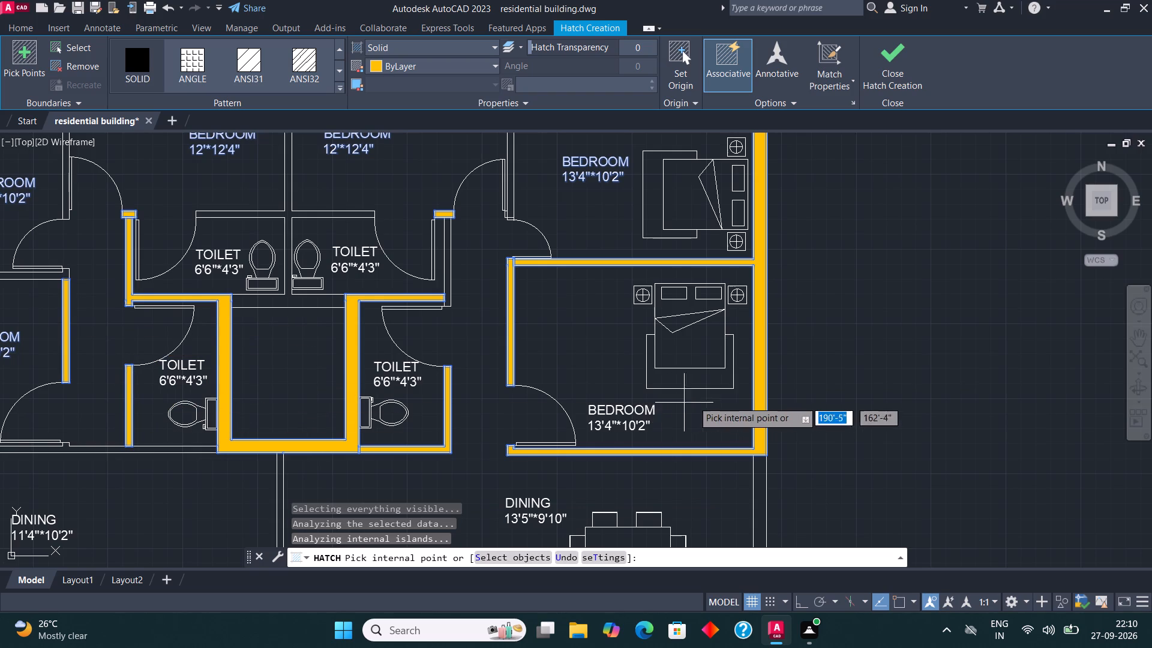
Solid-hatch the east dining room's outer wall together with the wall between it and the kitchen.
{"action": "scroll", "coordinate": [689, 376], "scroll_direction": "down", "scroll_amount": 2}
{"action": "scroll", "coordinate": [707, 451], "scroll_direction": "up", "scroll_amount": 1}
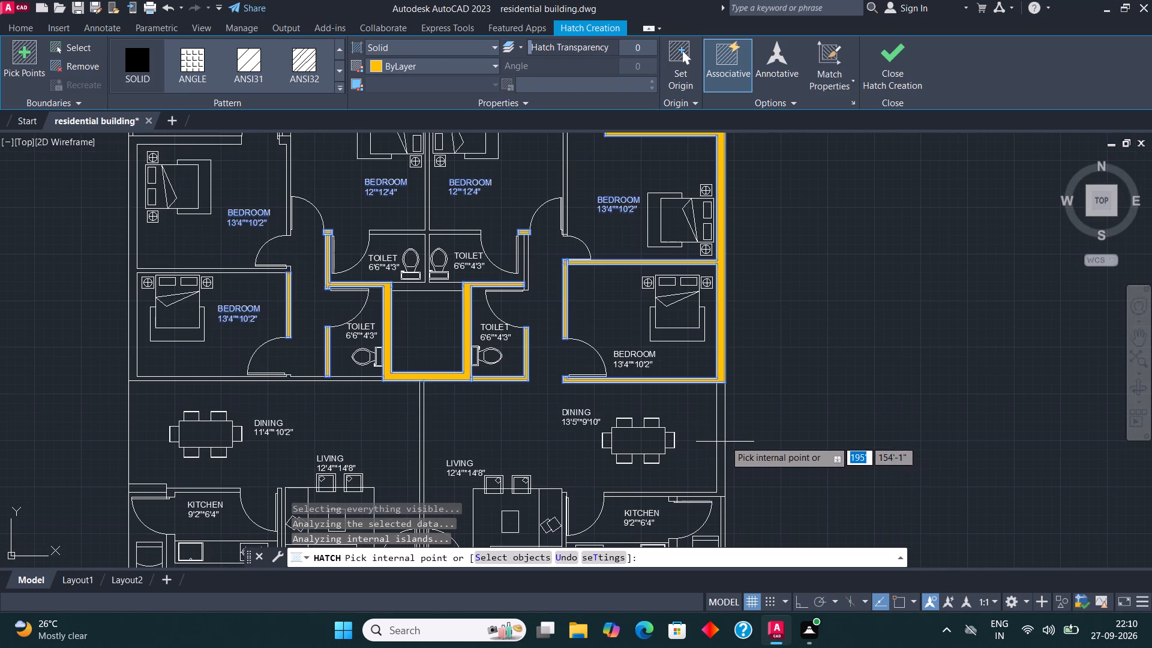
{"action": "left_click", "coordinate": [721, 436]}
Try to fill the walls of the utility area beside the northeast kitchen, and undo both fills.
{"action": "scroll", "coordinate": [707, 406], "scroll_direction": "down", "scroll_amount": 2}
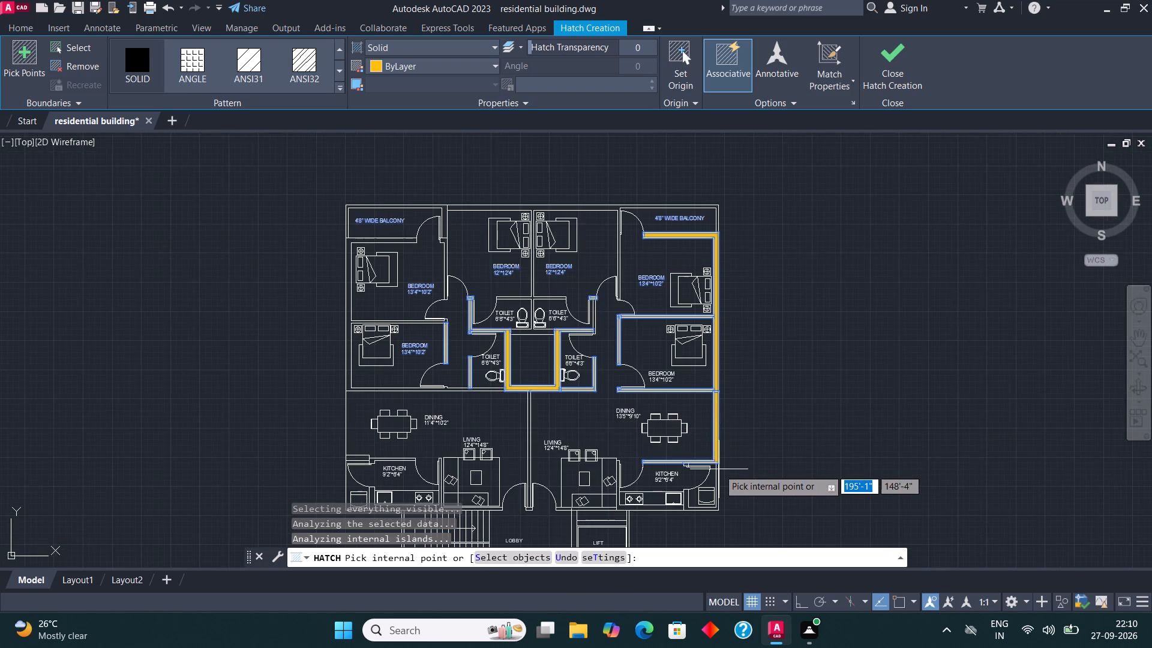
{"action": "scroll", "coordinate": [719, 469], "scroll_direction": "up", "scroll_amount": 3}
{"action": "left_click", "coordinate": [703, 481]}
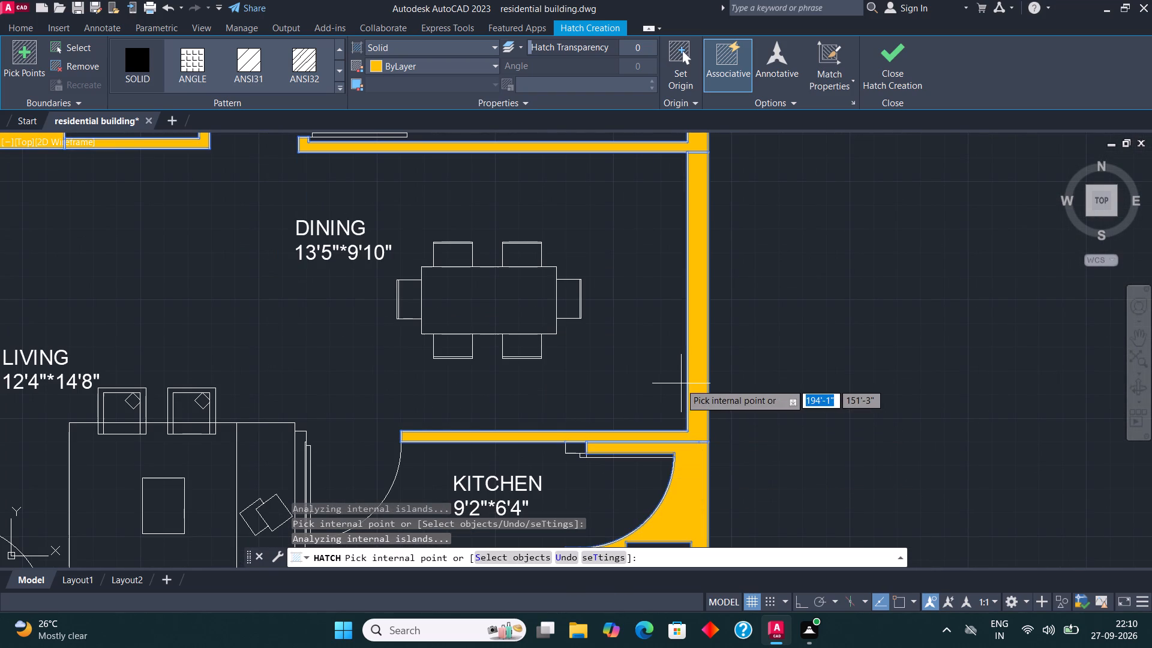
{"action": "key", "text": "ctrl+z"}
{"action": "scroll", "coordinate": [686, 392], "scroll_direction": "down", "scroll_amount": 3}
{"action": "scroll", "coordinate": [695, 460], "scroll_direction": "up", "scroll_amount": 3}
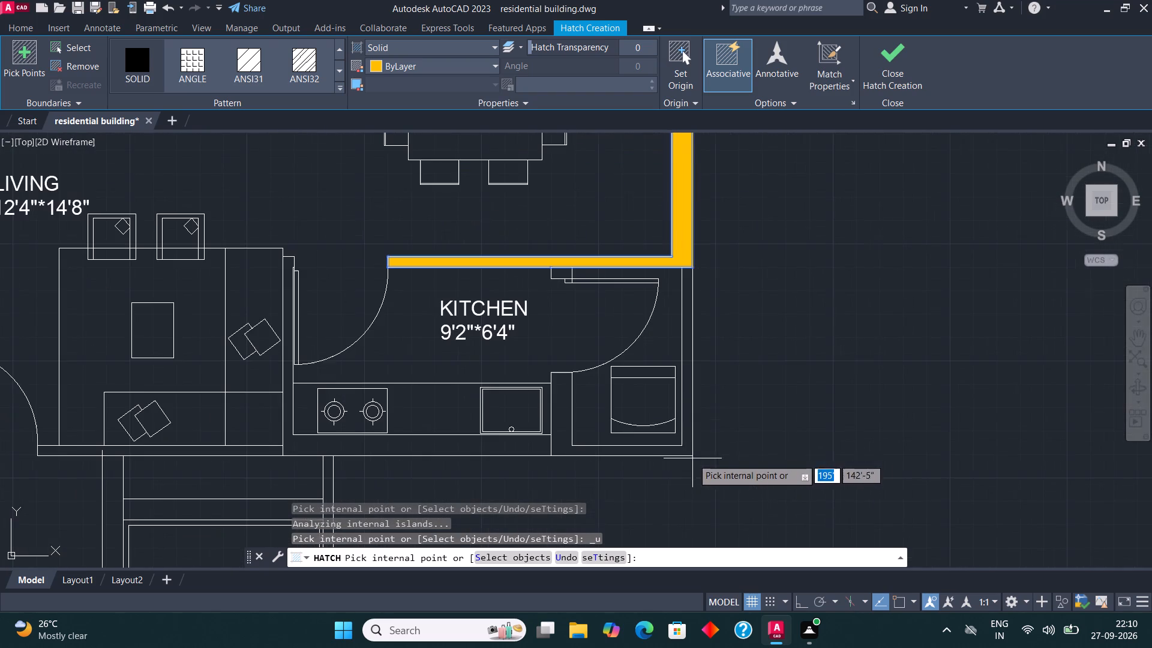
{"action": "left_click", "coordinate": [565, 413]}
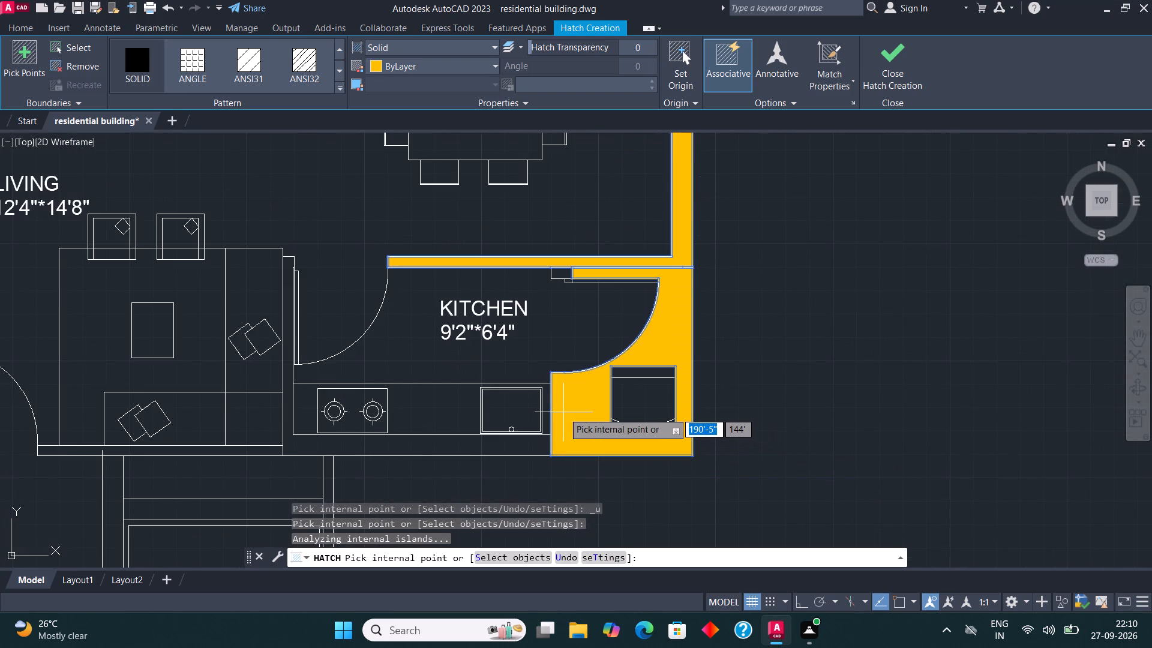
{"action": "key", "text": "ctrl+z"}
Solid-hatch the northeast kitchen's small wall stub, its west and south walls, and the walls around the adjoining utility area.
{"action": "left_click", "coordinate": [567, 275]}
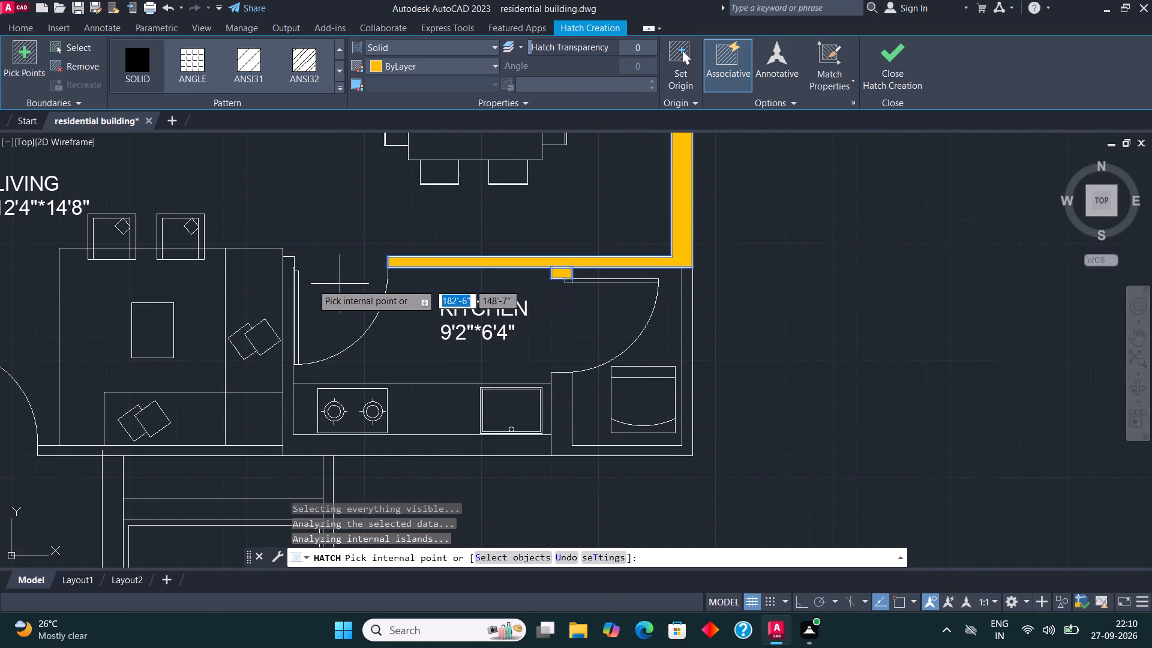
{"action": "left_click", "coordinate": [287, 290]}
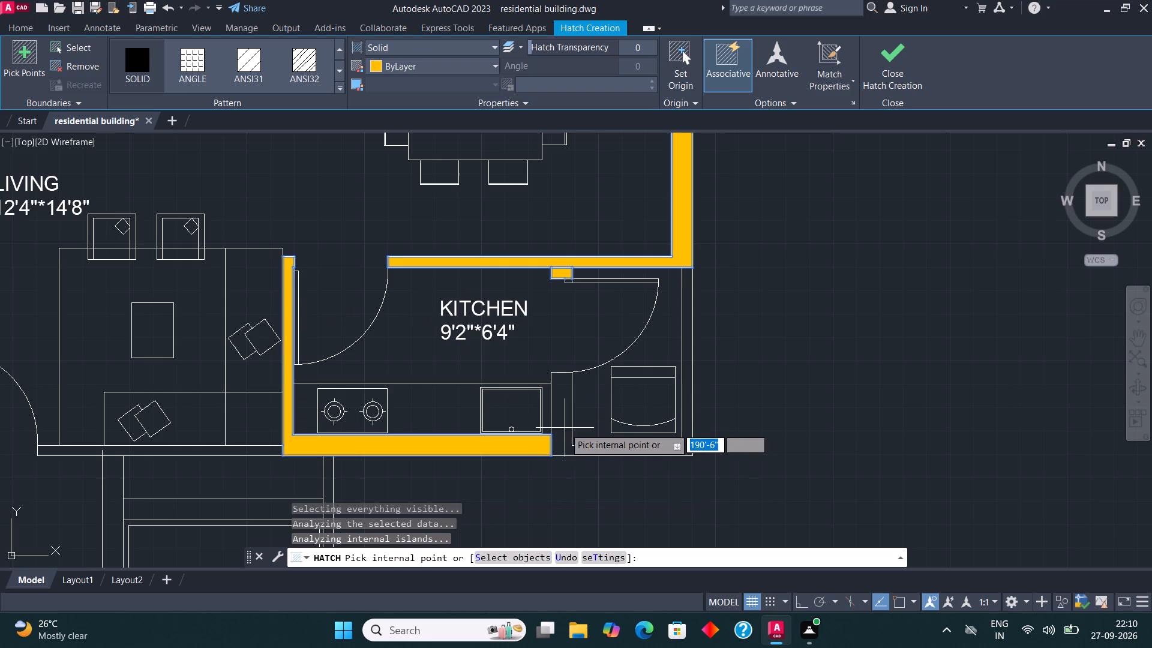
{"action": "left_click", "coordinate": [557, 392]}
Solid-hatch the northeast living room's south wall and the short wall end between the two entrance doors north of the lobby.
{"action": "scroll", "coordinate": [685, 355], "scroll_direction": "down", "scroll_amount": 3}
{"action": "scroll", "coordinate": [581, 379], "scroll_direction": "up", "scroll_amount": 3}
{"action": "left_click", "coordinate": [570, 385]}
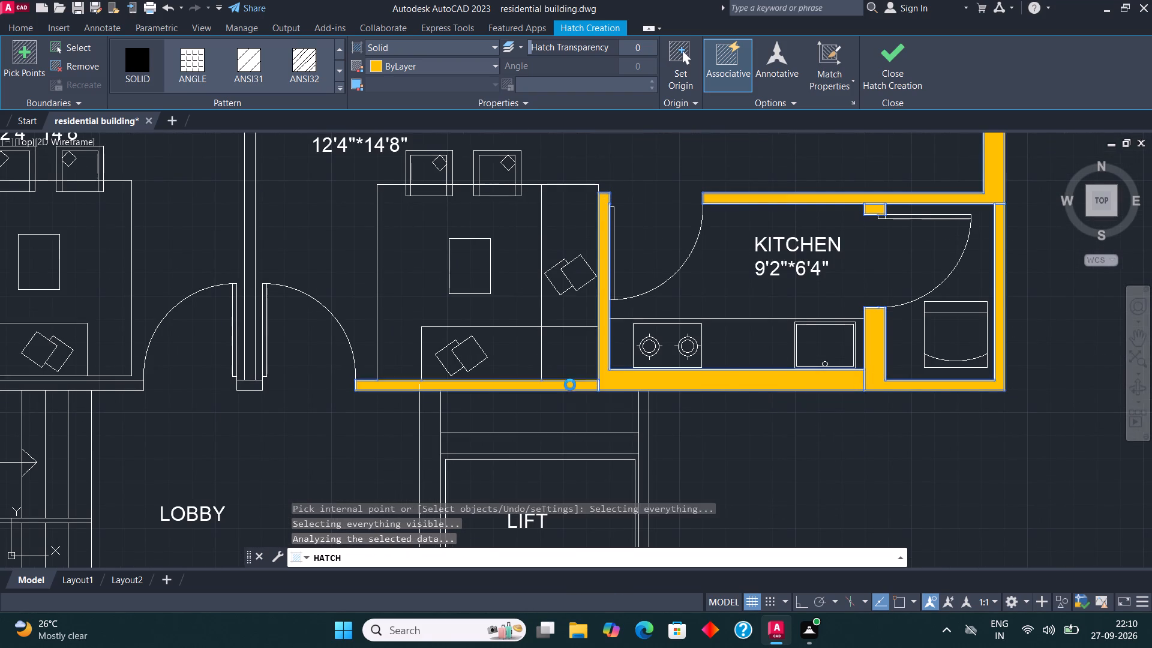
{"action": "scroll", "coordinate": [569, 387], "scroll_direction": "down", "scroll_amount": 2}
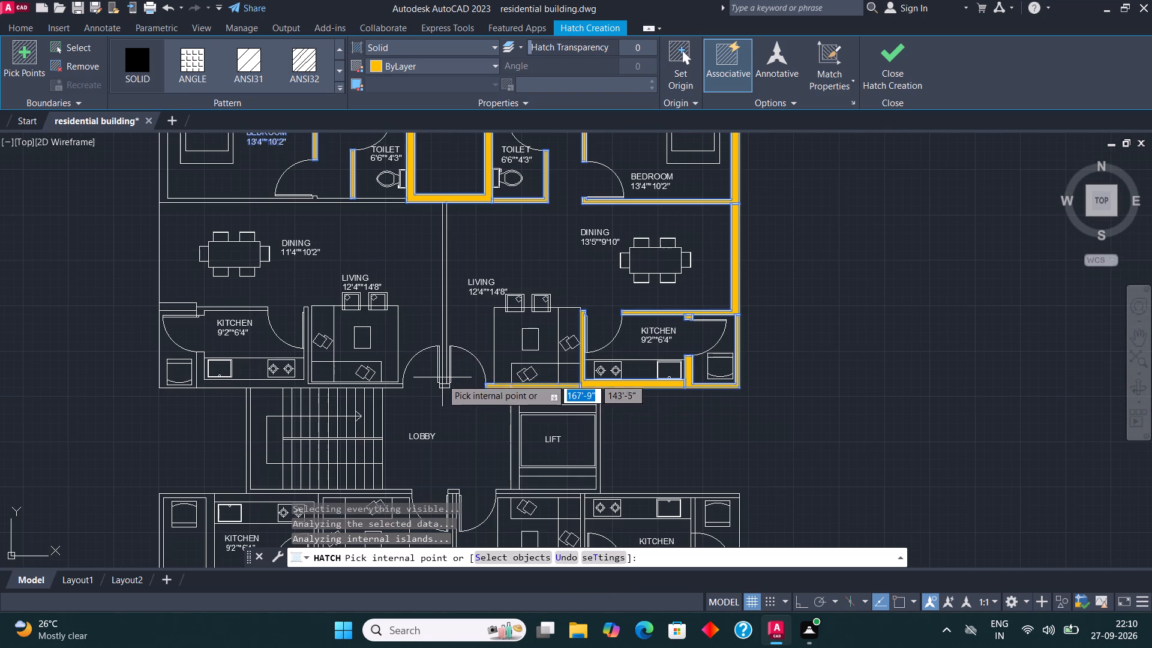
{"action": "scroll", "coordinate": [432, 386], "scroll_direction": "up", "scroll_amount": 3}
{"action": "left_click", "coordinate": [454, 390]}
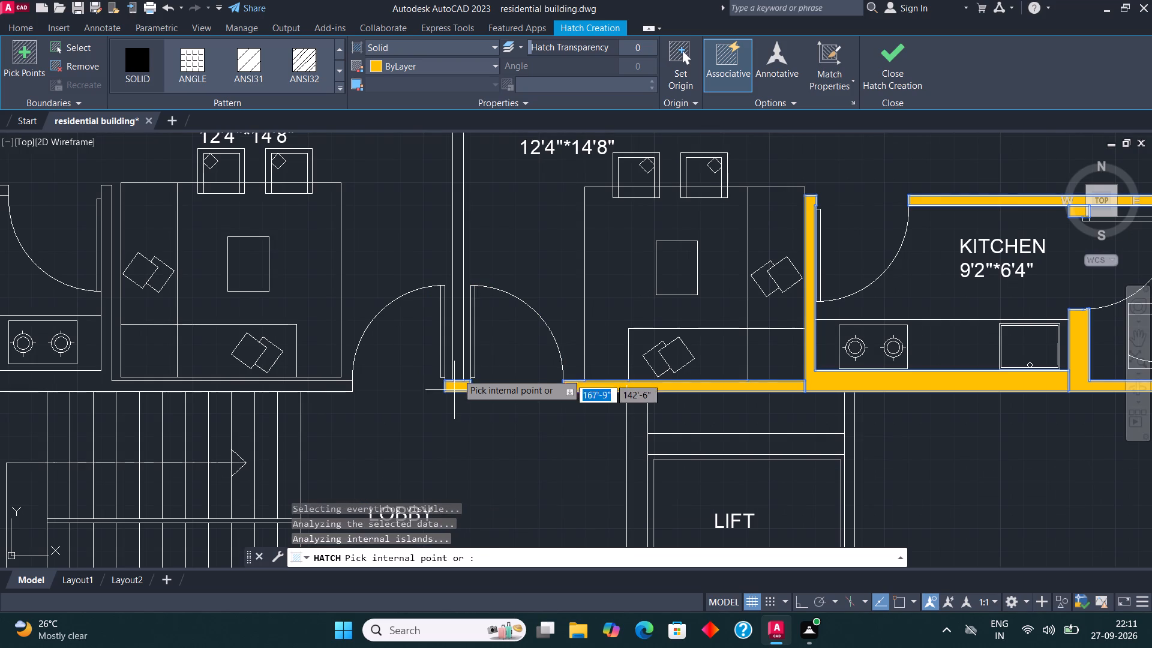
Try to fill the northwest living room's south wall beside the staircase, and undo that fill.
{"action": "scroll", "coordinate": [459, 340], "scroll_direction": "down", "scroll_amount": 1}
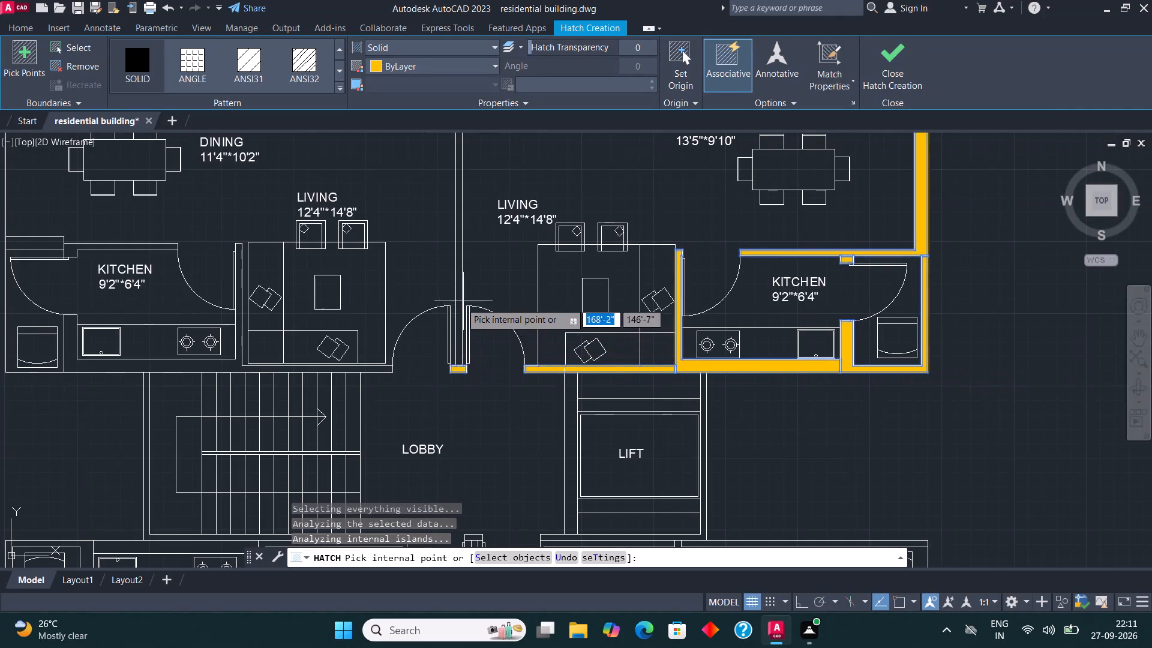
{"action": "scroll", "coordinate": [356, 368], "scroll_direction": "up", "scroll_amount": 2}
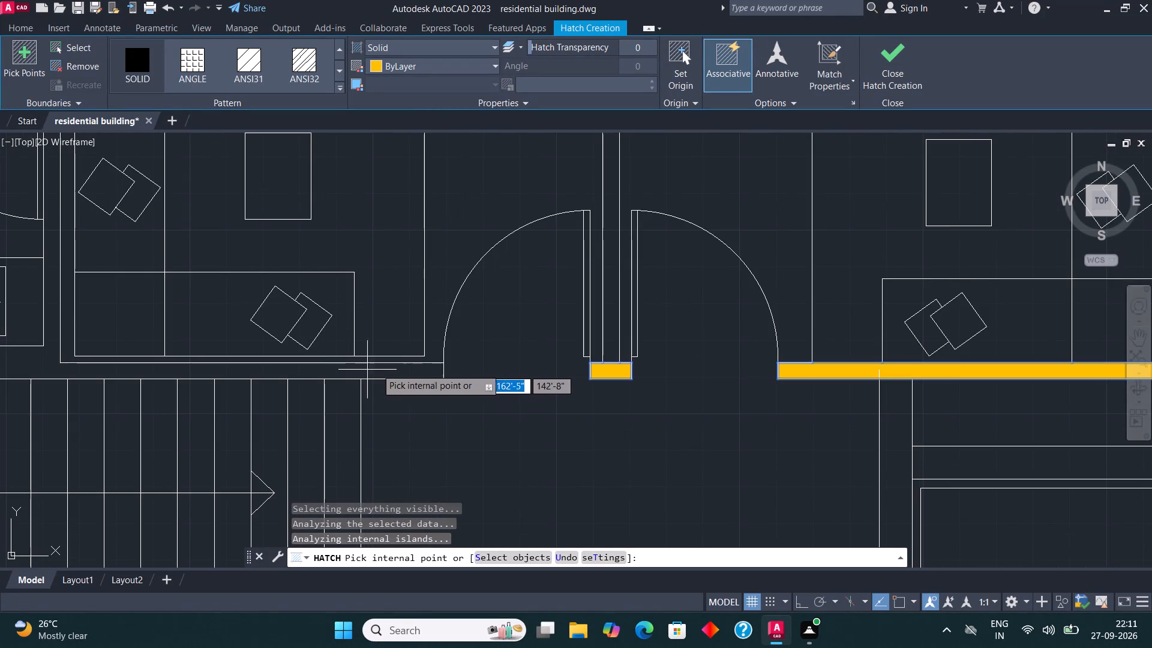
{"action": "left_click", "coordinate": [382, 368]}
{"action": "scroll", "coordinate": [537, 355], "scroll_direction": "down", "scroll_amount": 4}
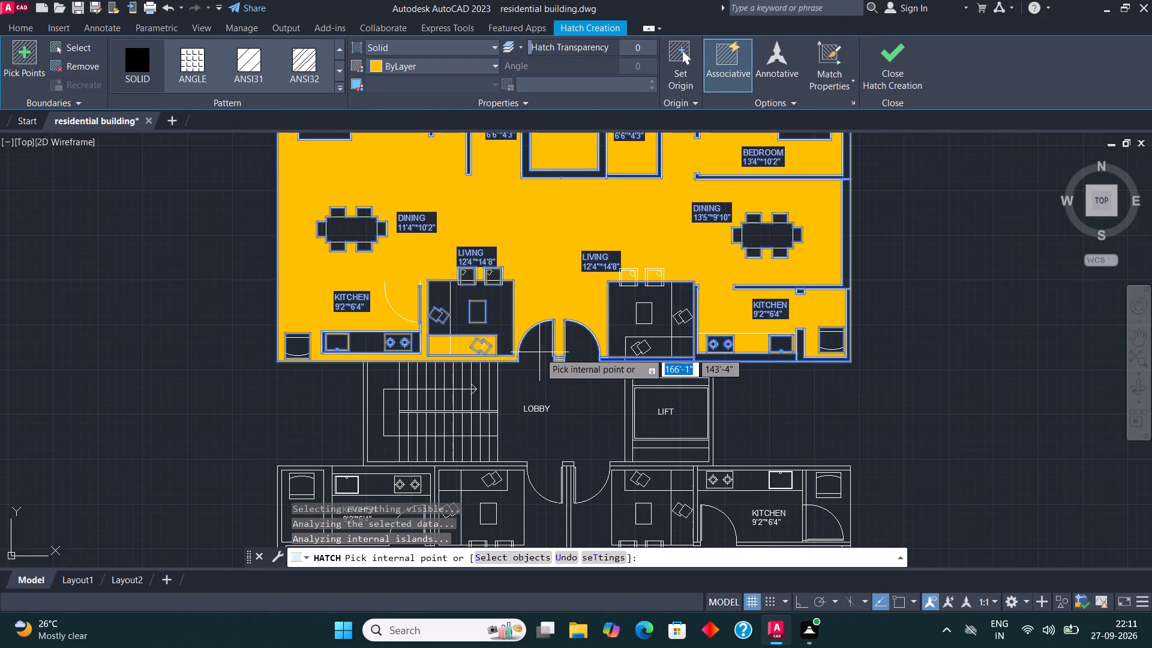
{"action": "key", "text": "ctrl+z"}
Solid-hatch the northwest living room's south wall with the adjoining kitchen walls, and the two wall pieces north of that kitchen.
{"action": "scroll", "coordinate": [443, 359], "scroll_direction": "up", "scroll_amount": 2}
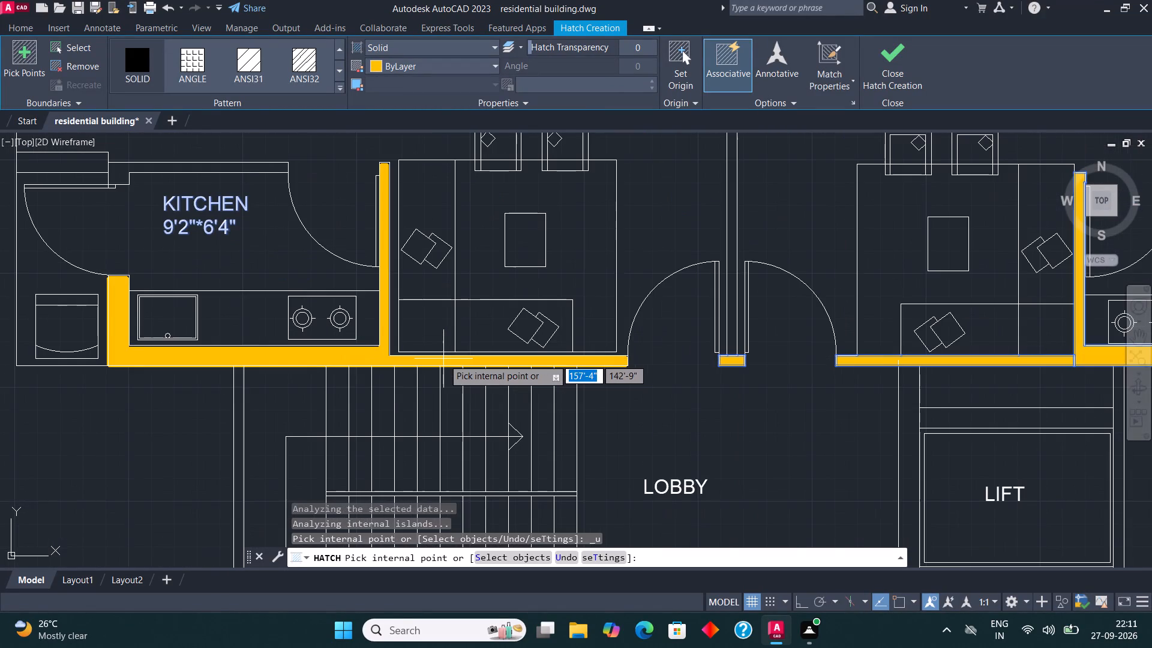
{"action": "left_click", "coordinate": [443, 359]}
{"action": "scroll", "coordinate": [480, 366], "scroll_direction": "down", "scroll_amount": 2}
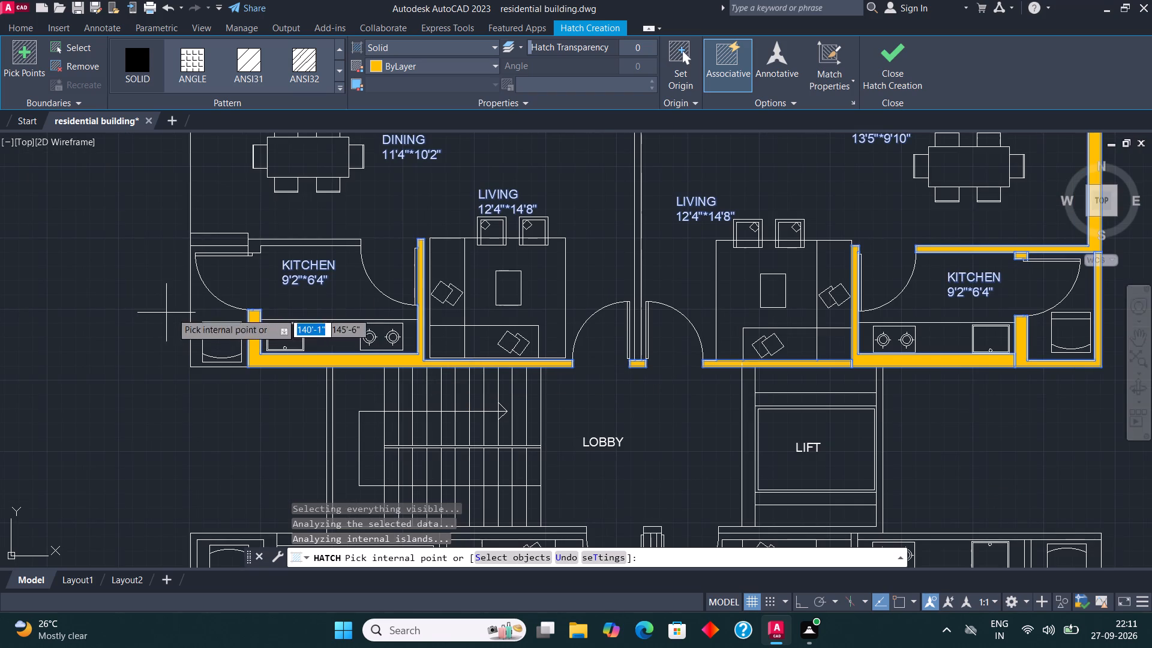
{"action": "left_click", "coordinate": [220, 239]}
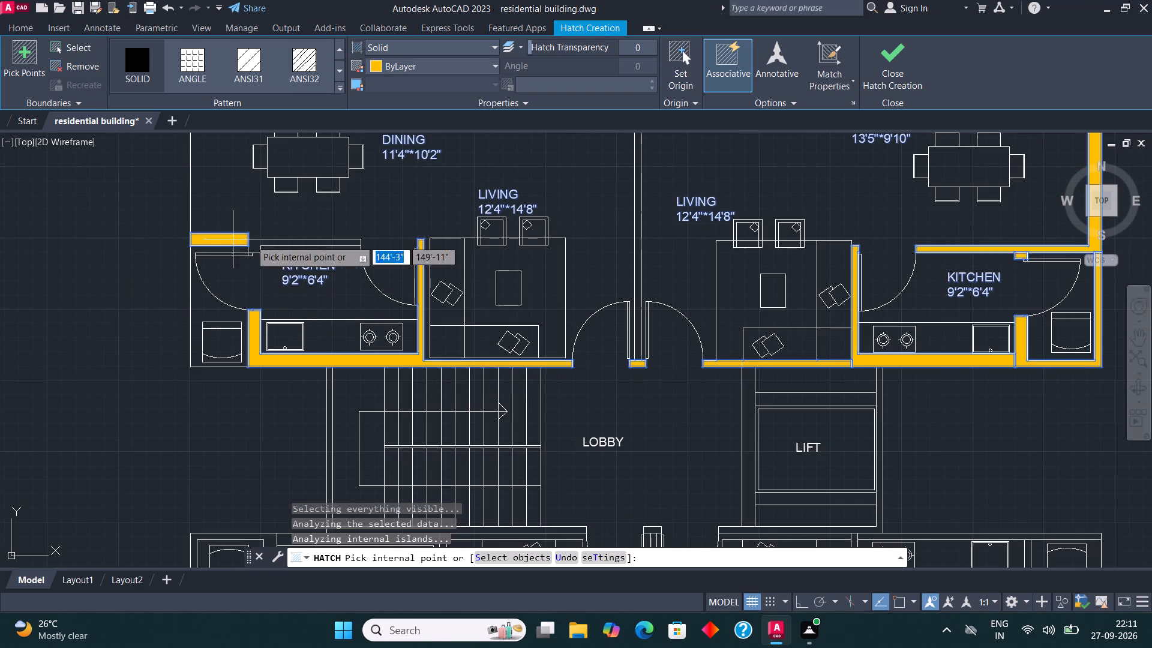
{"action": "left_click", "coordinate": [292, 242]}
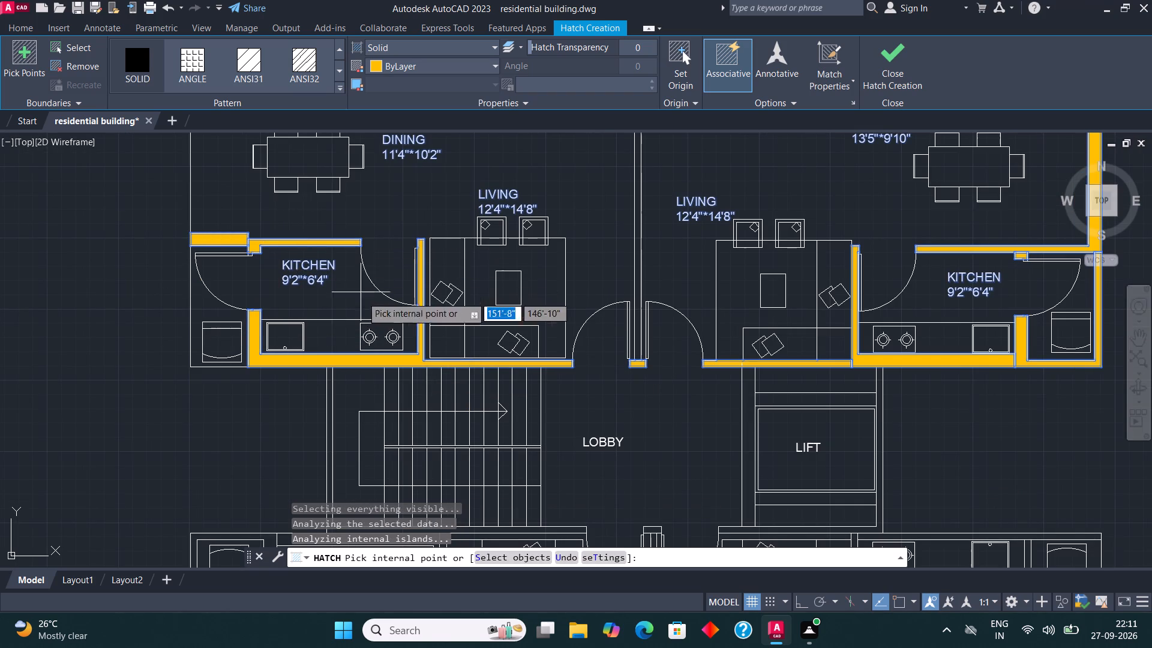
Solid-hatch the walls around the staircase and the lift, and the north wall of the southeast kitchen.
{"action": "left_click", "coordinate": [329, 411]}
{"action": "scroll", "coordinate": [329, 412], "scroll_direction": "down", "scroll_amount": 2}
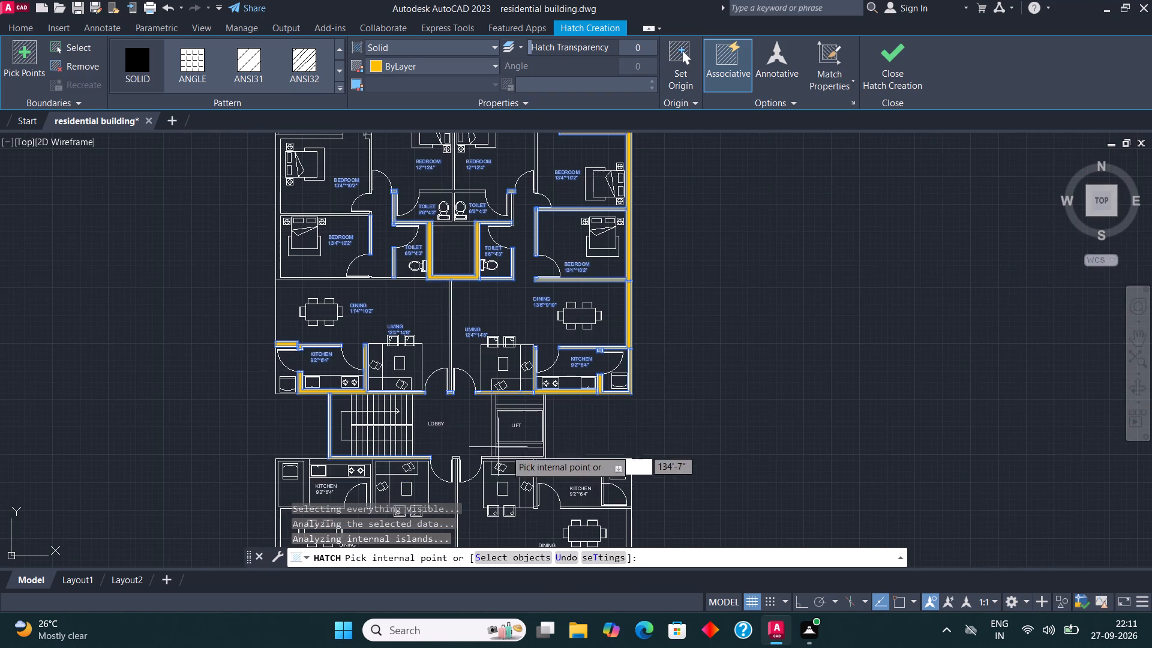
{"action": "scroll", "coordinate": [520, 457], "scroll_direction": "up", "scroll_amount": 2}
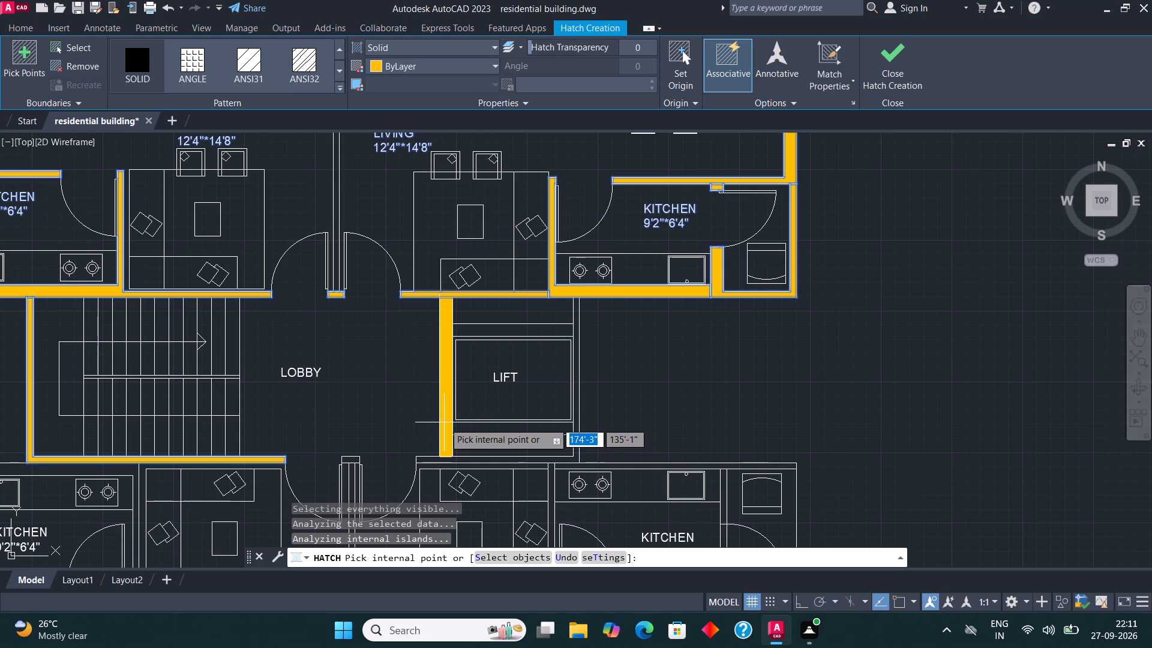
{"action": "left_click", "coordinate": [444, 422]}
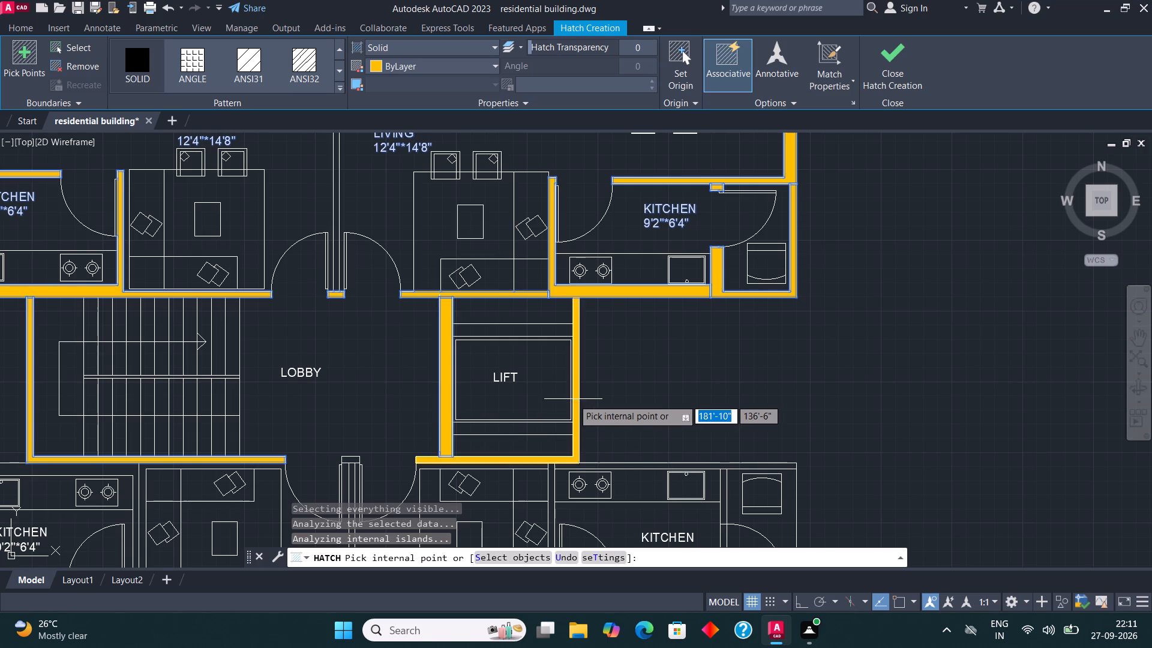
{"action": "left_click", "coordinate": [573, 399]}
{"action": "left_click", "coordinate": [661, 329]}
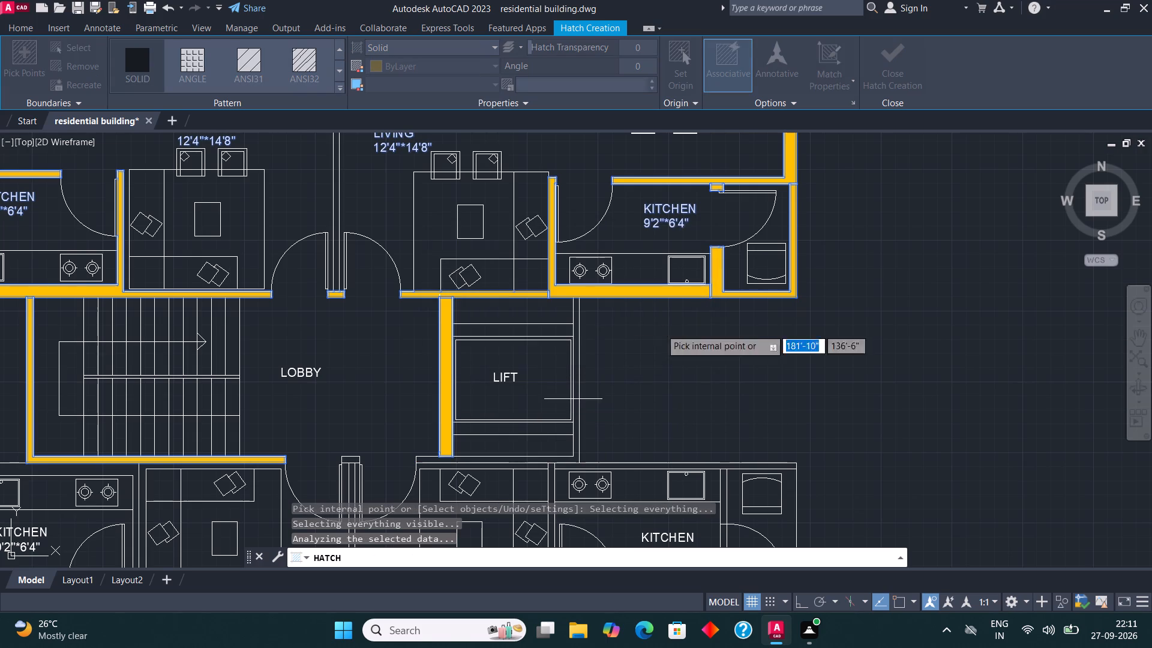
{"action": "left_click", "coordinate": [578, 413]}
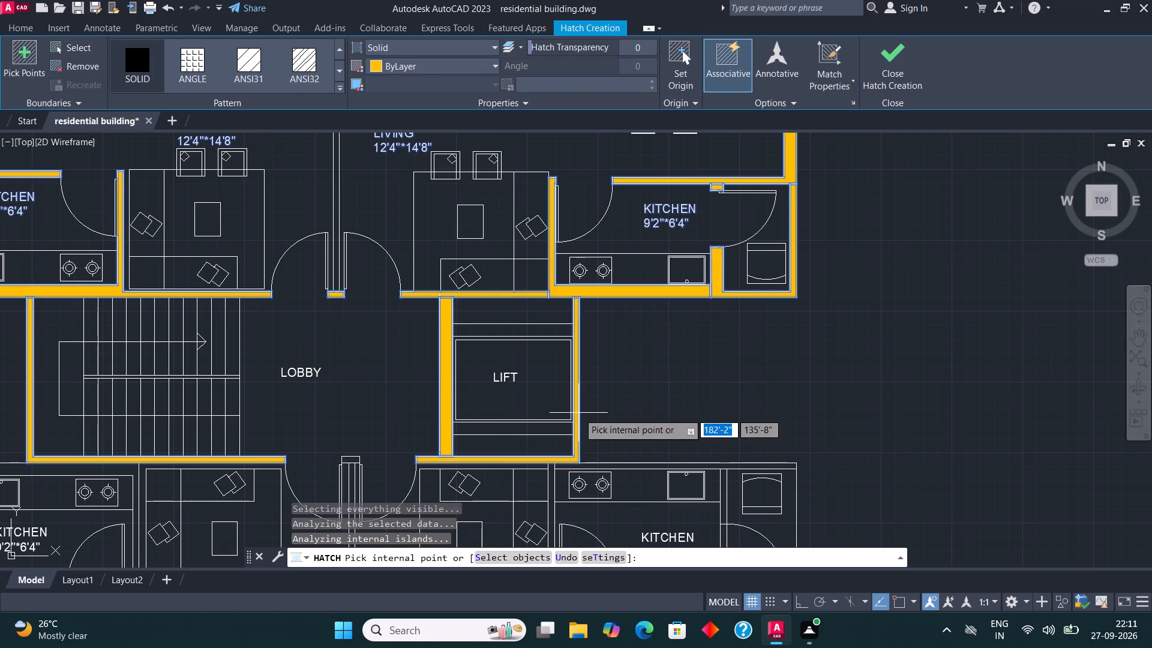
{"action": "left_click", "coordinate": [592, 466]}
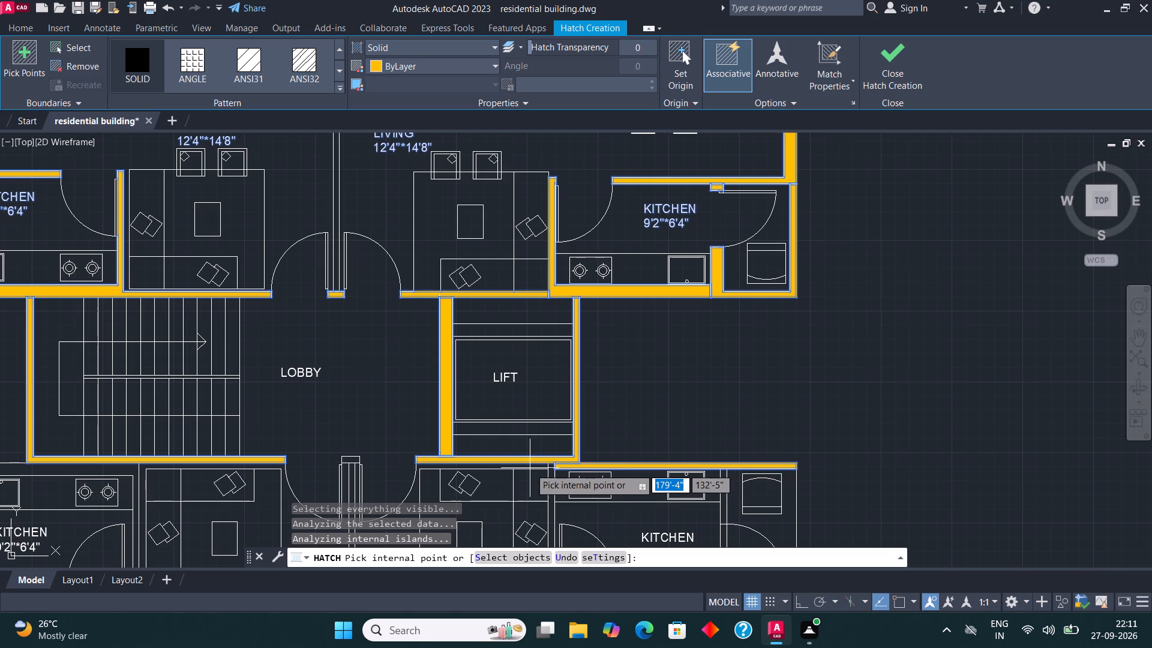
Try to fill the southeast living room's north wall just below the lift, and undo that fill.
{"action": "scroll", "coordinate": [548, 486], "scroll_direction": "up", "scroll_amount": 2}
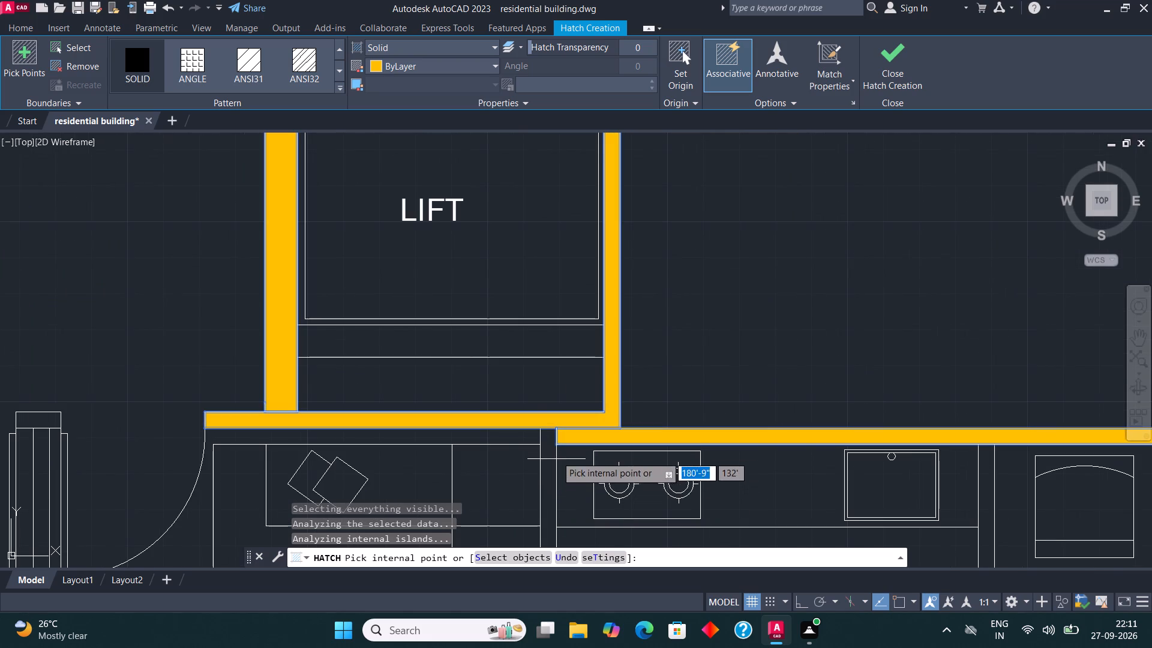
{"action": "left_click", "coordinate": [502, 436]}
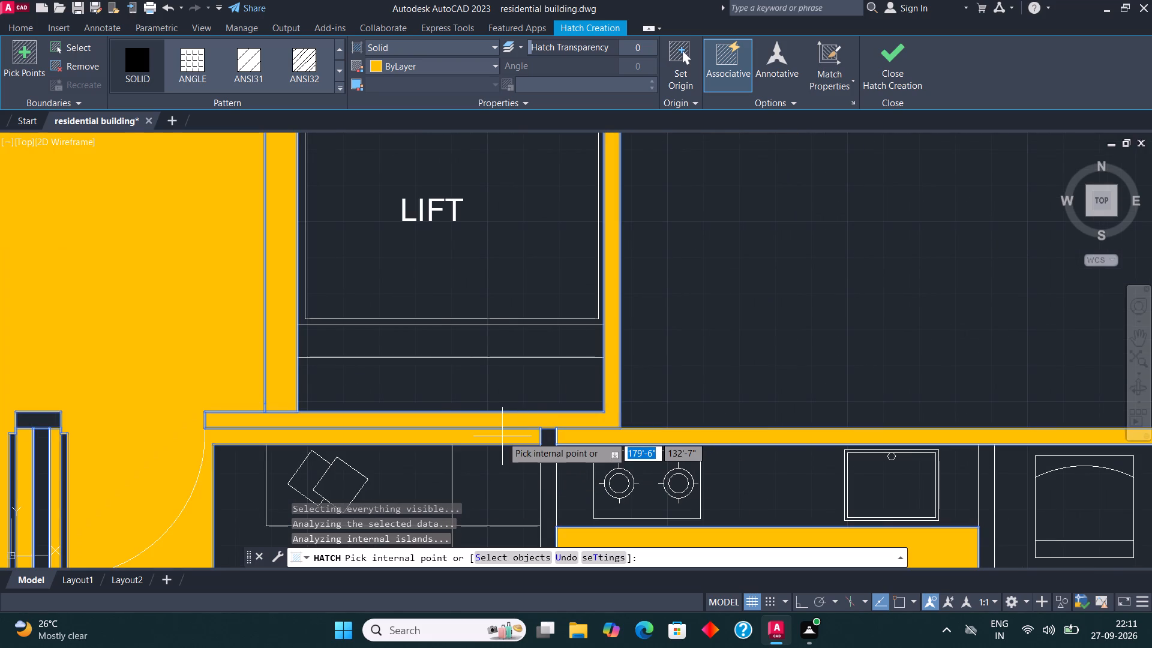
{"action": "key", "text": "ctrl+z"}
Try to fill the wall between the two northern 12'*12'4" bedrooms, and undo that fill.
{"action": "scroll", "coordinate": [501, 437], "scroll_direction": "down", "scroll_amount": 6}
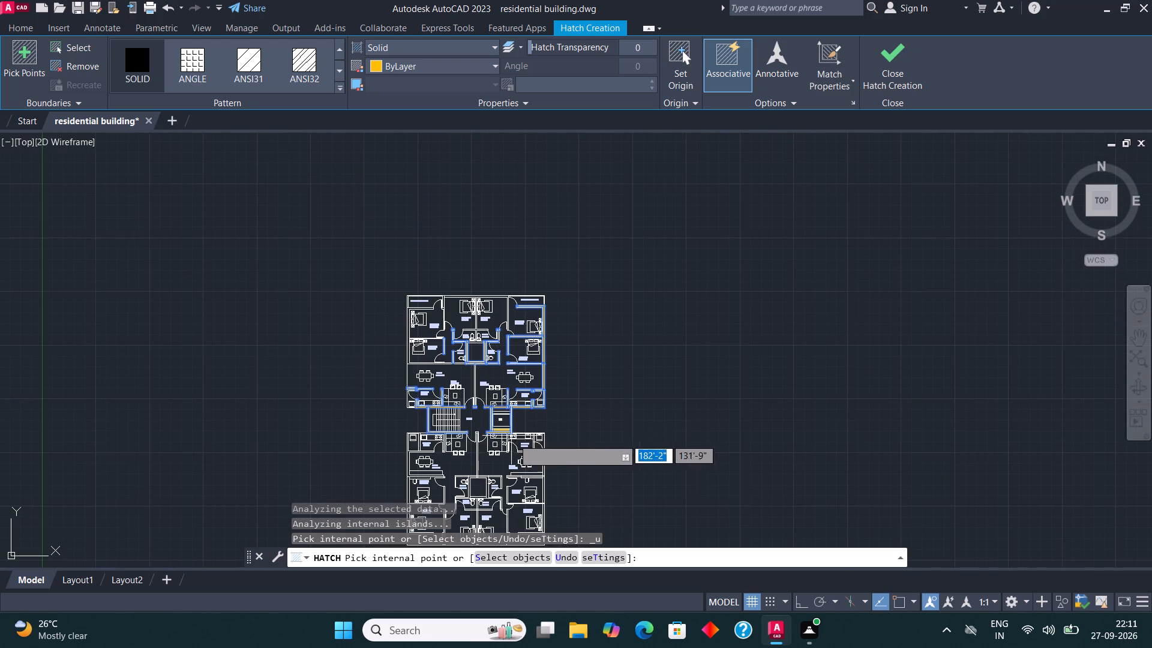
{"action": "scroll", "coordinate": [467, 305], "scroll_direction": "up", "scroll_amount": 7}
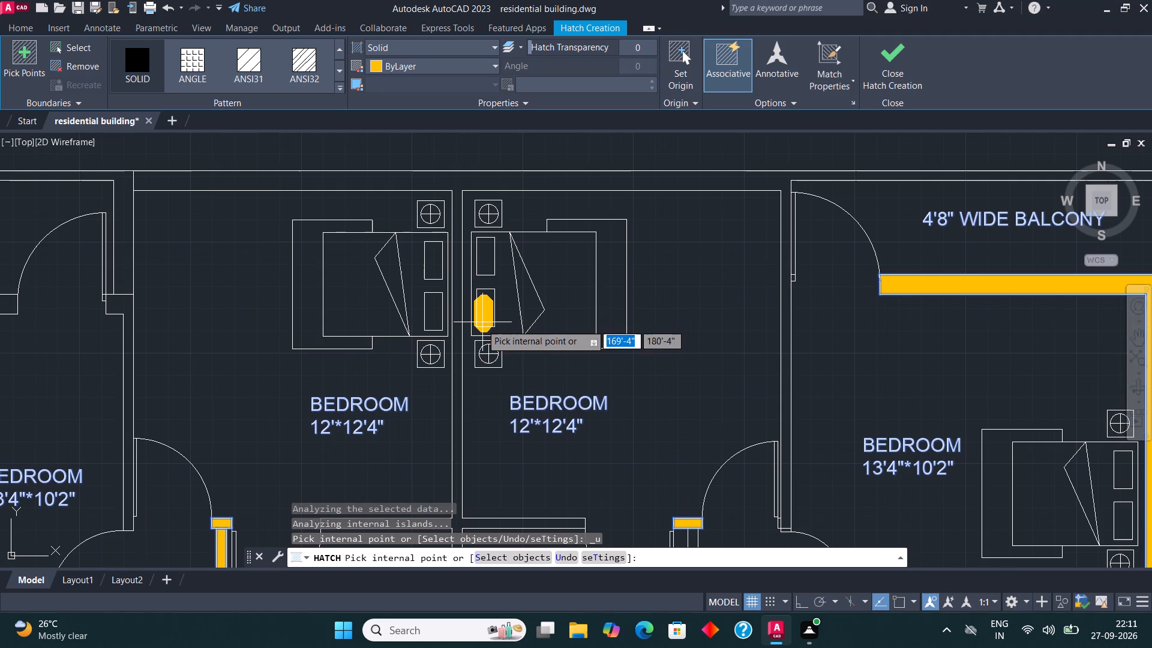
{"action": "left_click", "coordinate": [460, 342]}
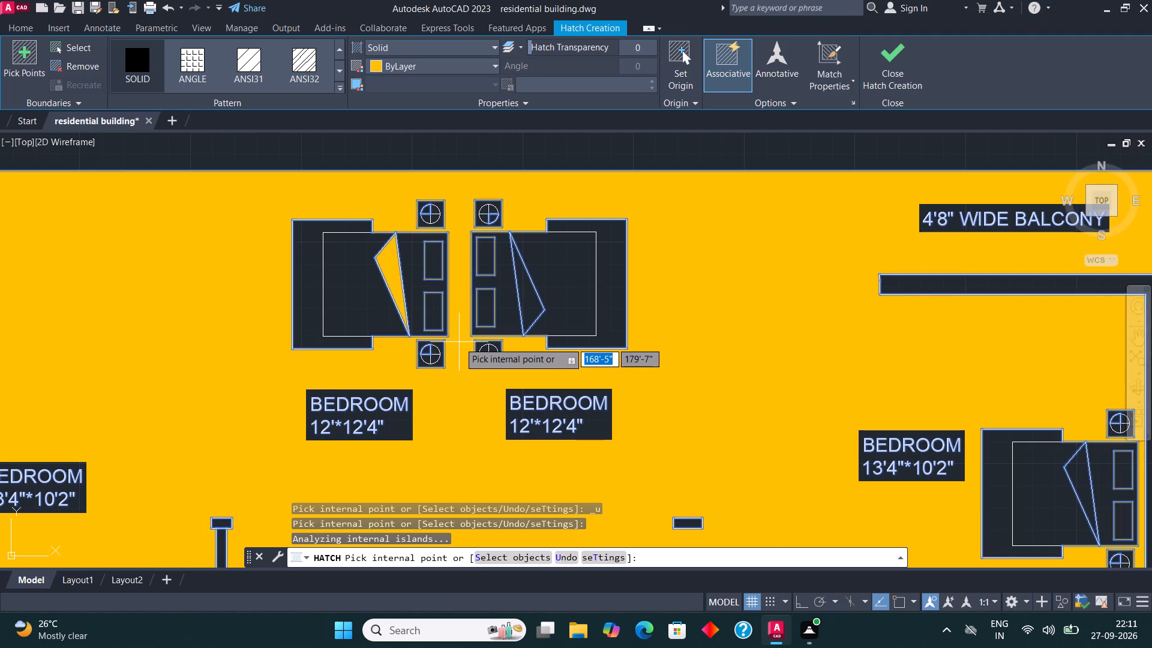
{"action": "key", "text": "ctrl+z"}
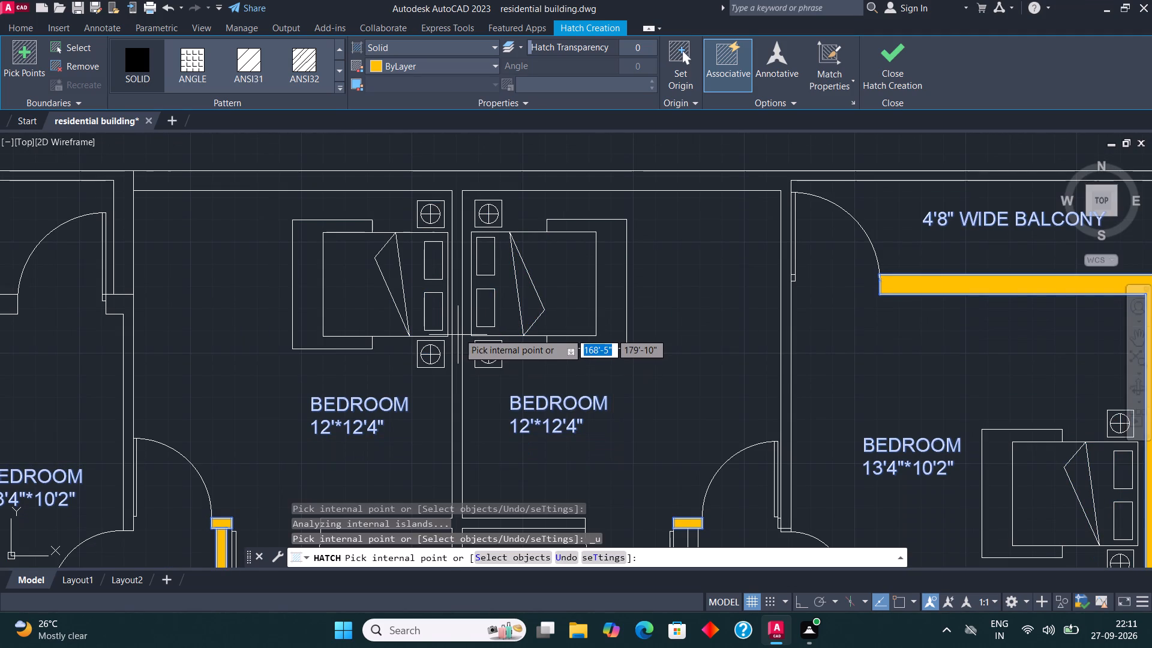
Solid-hatch the connected walls around the two northern 12'*12'4" bedrooms and northeast balcony, plus the wall shared with the northwest bedroom.
{"action": "scroll", "coordinate": [458, 333], "scroll_direction": "down", "scroll_amount": 1}
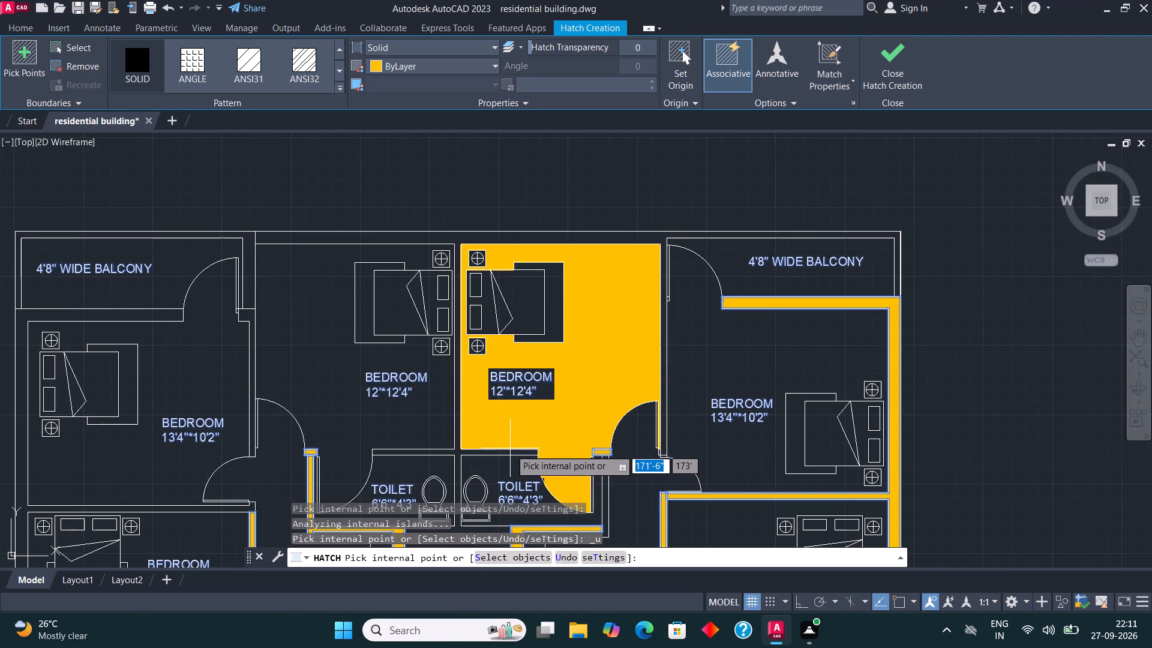
{"action": "left_click", "coordinate": [506, 453]}
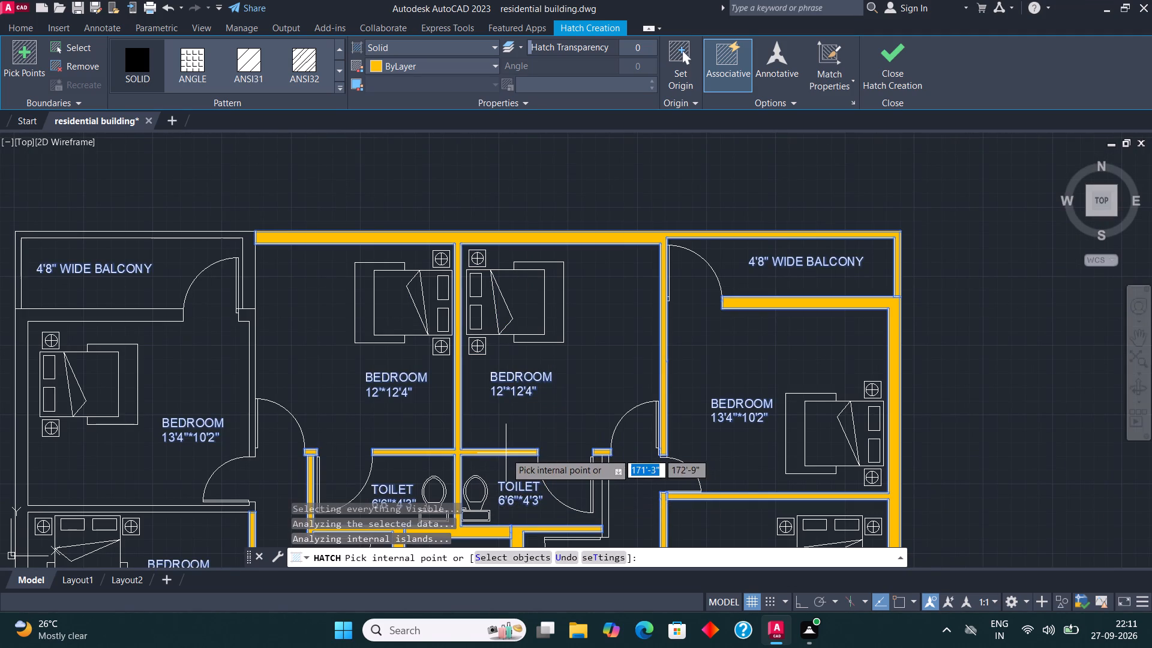
{"action": "left_click", "coordinate": [251, 355]}
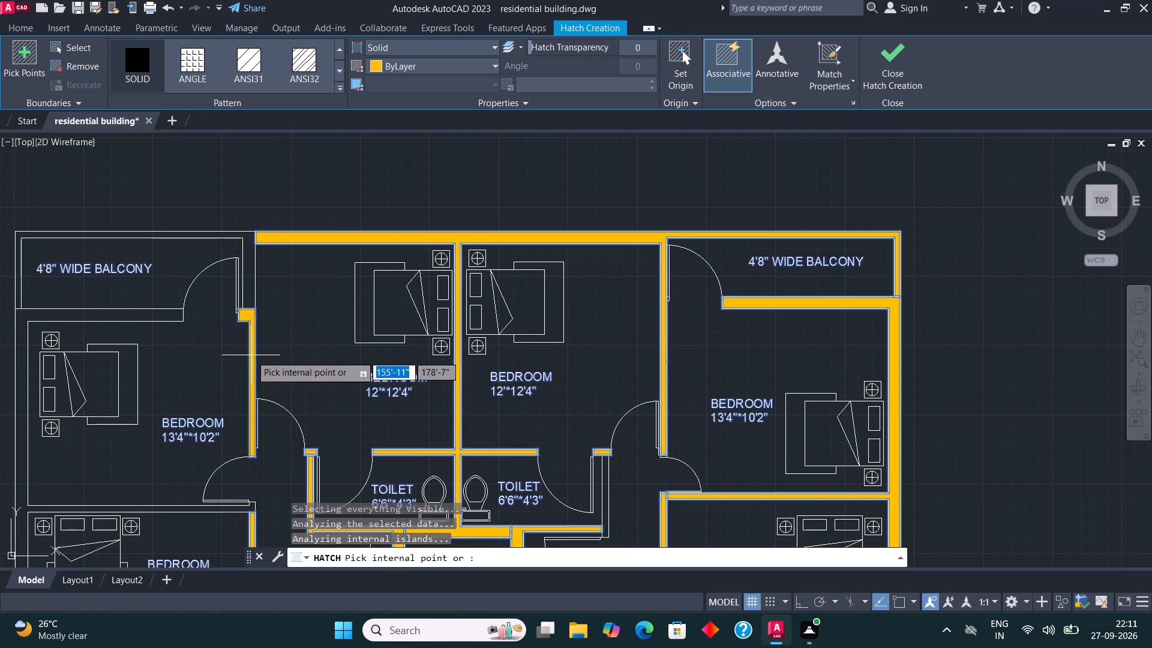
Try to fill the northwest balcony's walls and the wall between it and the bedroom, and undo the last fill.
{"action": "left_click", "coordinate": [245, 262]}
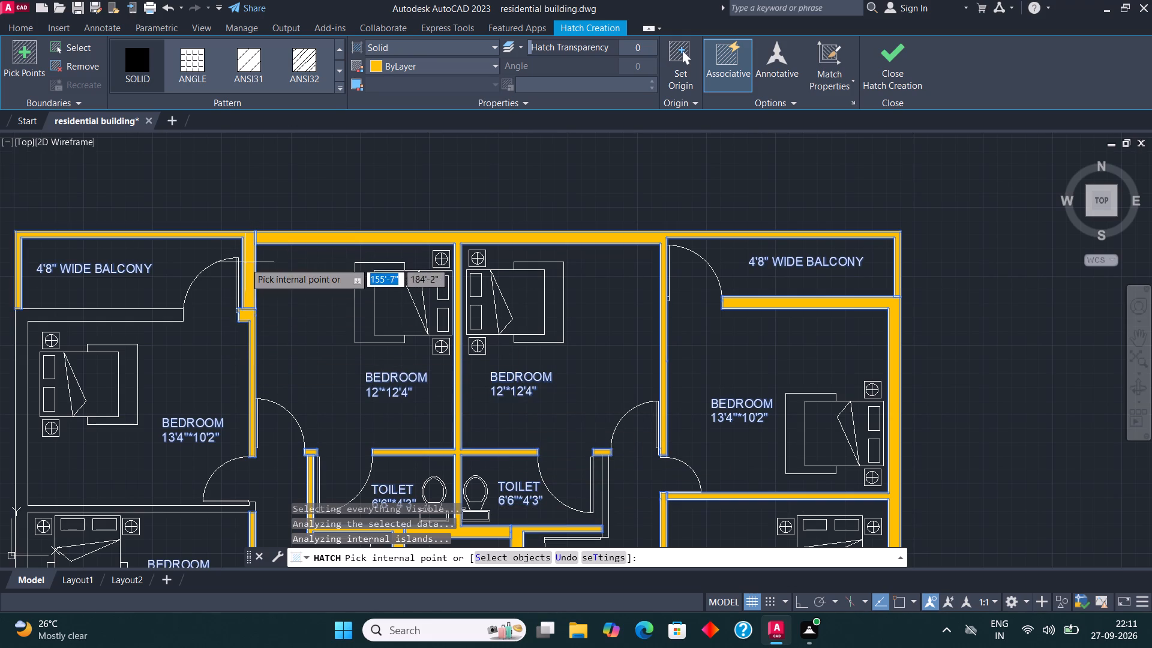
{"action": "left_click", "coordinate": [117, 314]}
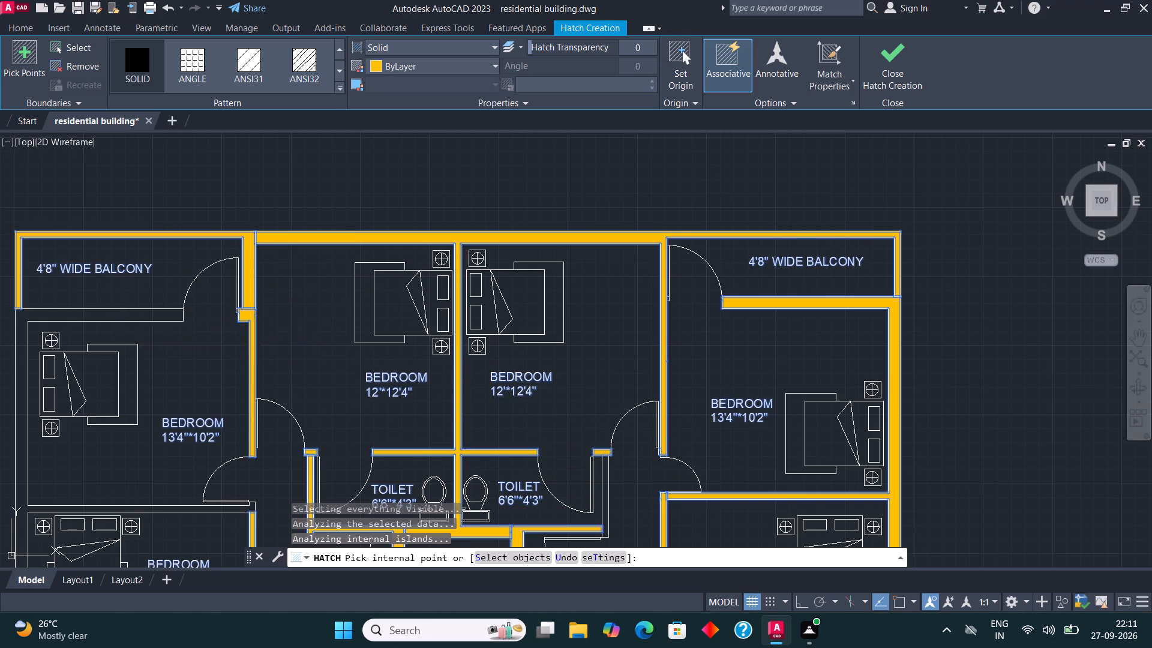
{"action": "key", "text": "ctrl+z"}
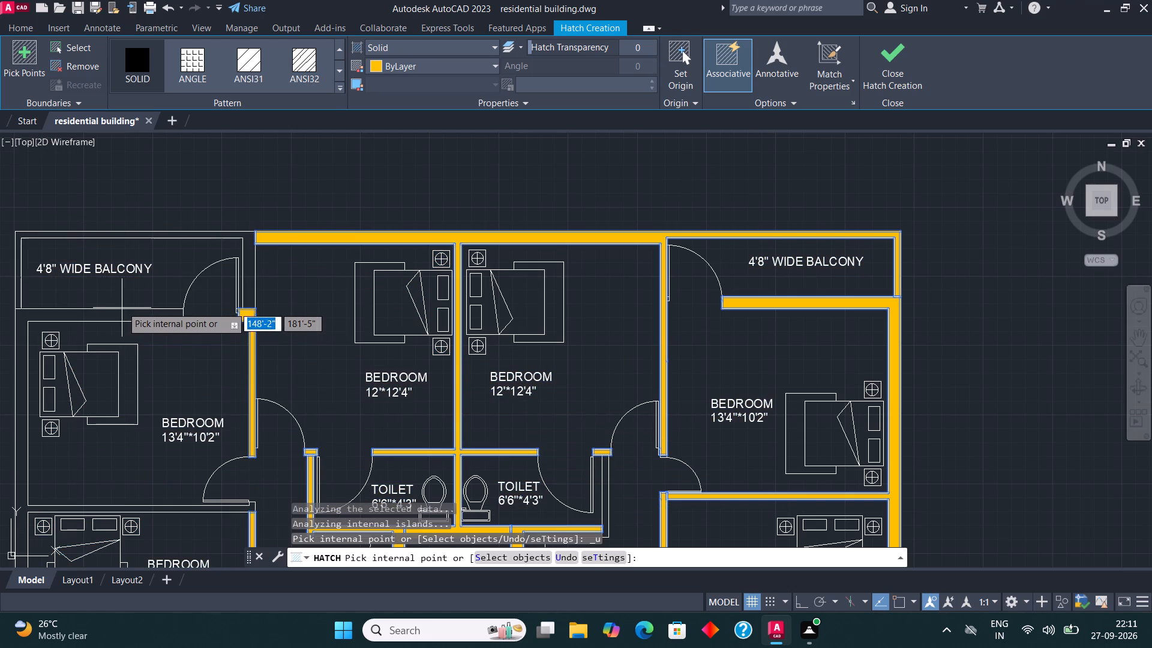
Solid-hatch the northwest balcony's walls and the connected outer west wall with the two northwest bedrooms' walls.
{"action": "scroll", "coordinate": [126, 308], "scroll_direction": "down", "scroll_amount": 1}
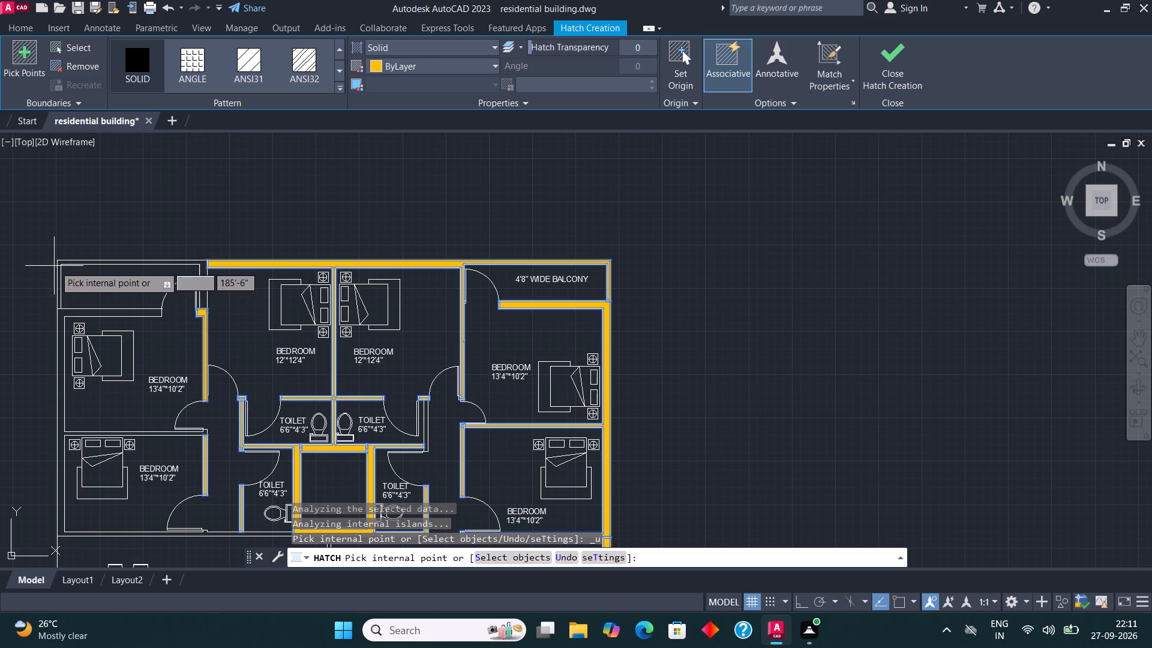
{"action": "left_click", "coordinate": [59, 271]}
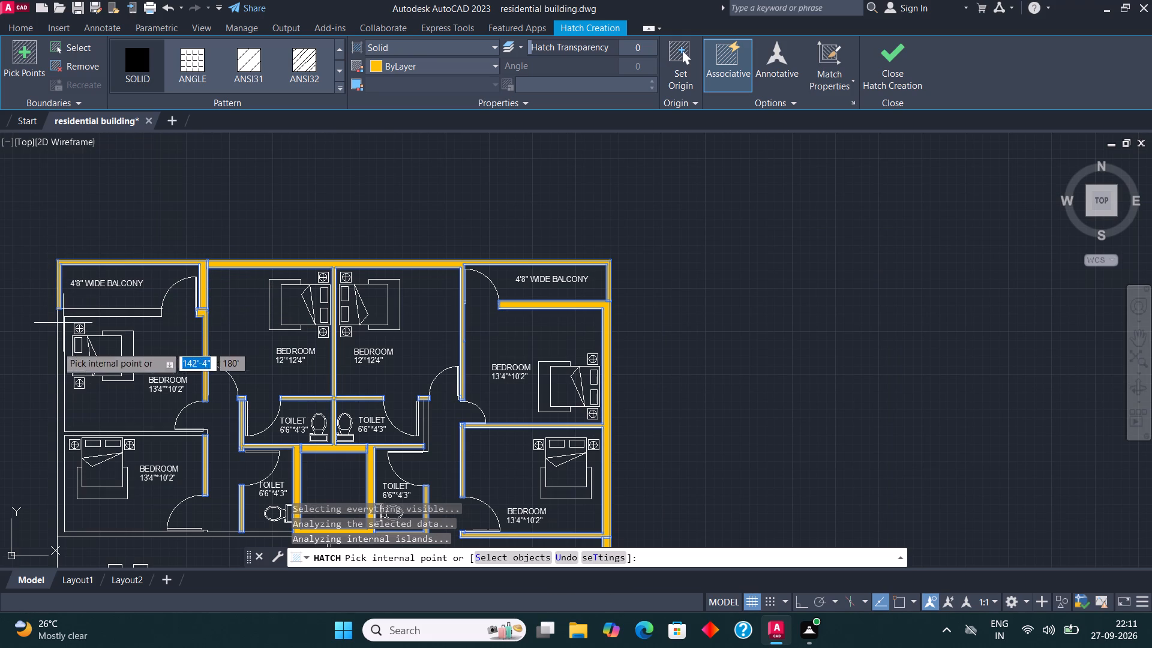
{"action": "left_click", "coordinate": [58, 387]}
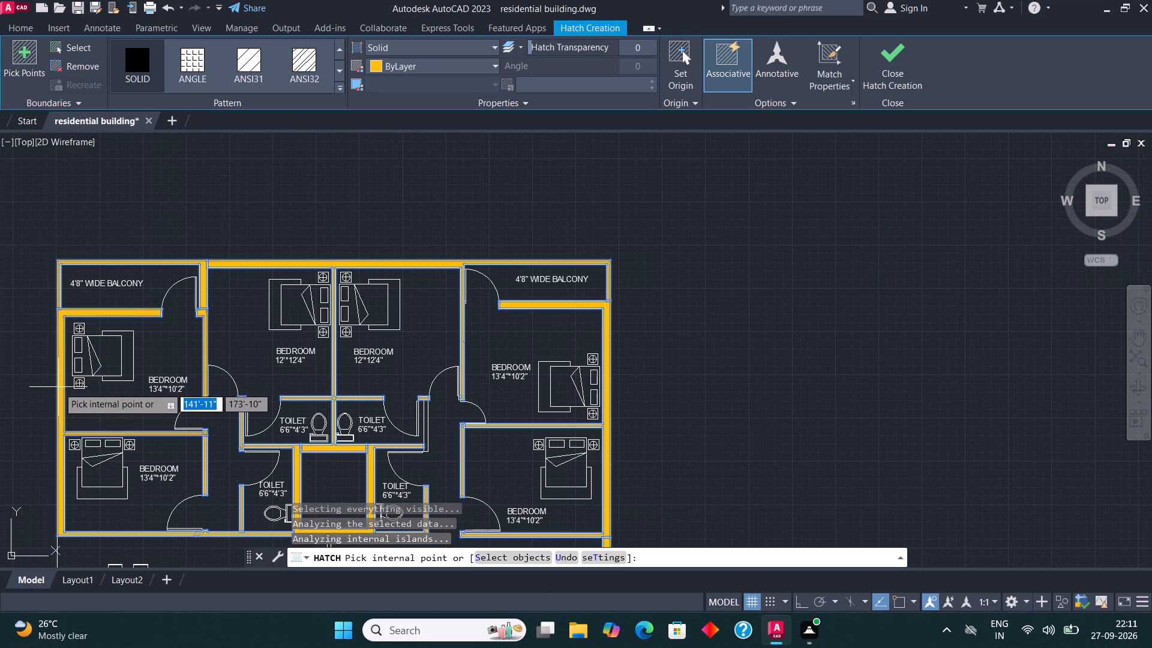
Solid-hatch the dividing wall between the two northern living rooms and finish this hatch.
{"action": "scroll", "coordinate": [214, 289], "scroll_direction": "down", "scroll_amount": 2}
{"action": "scroll", "coordinate": [163, 403], "scroll_direction": "up", "scroll_amount": 1}
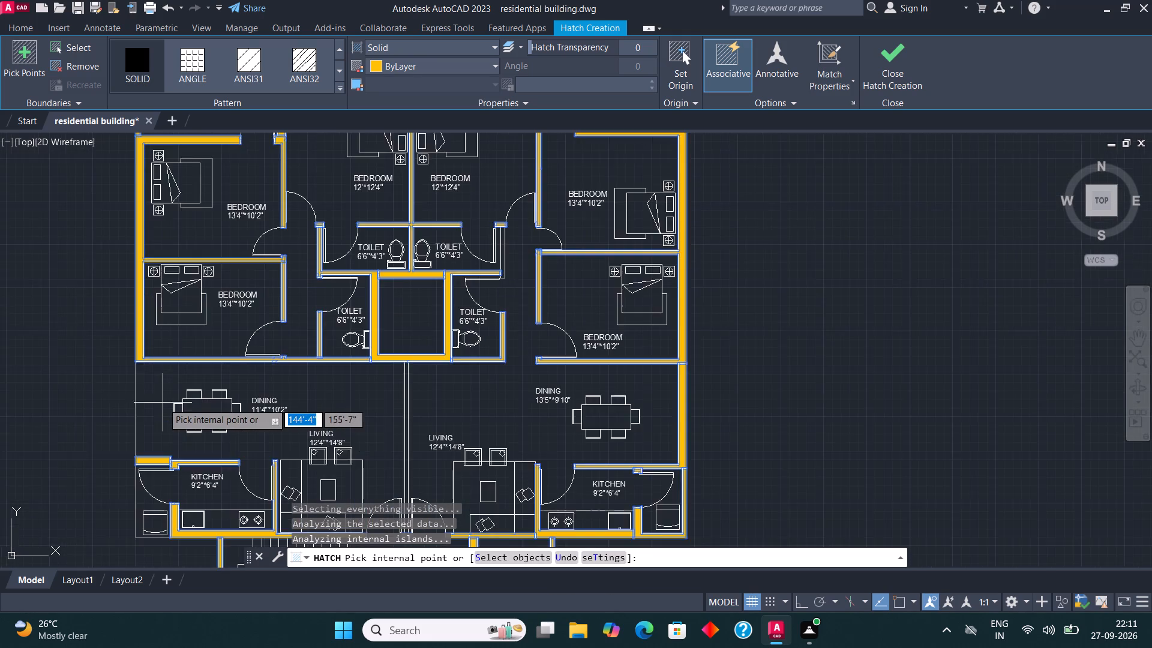
{"action": "scroll", "coordinate": [163, 403], "scroll_direction": "up", "scroll_amount": 2}
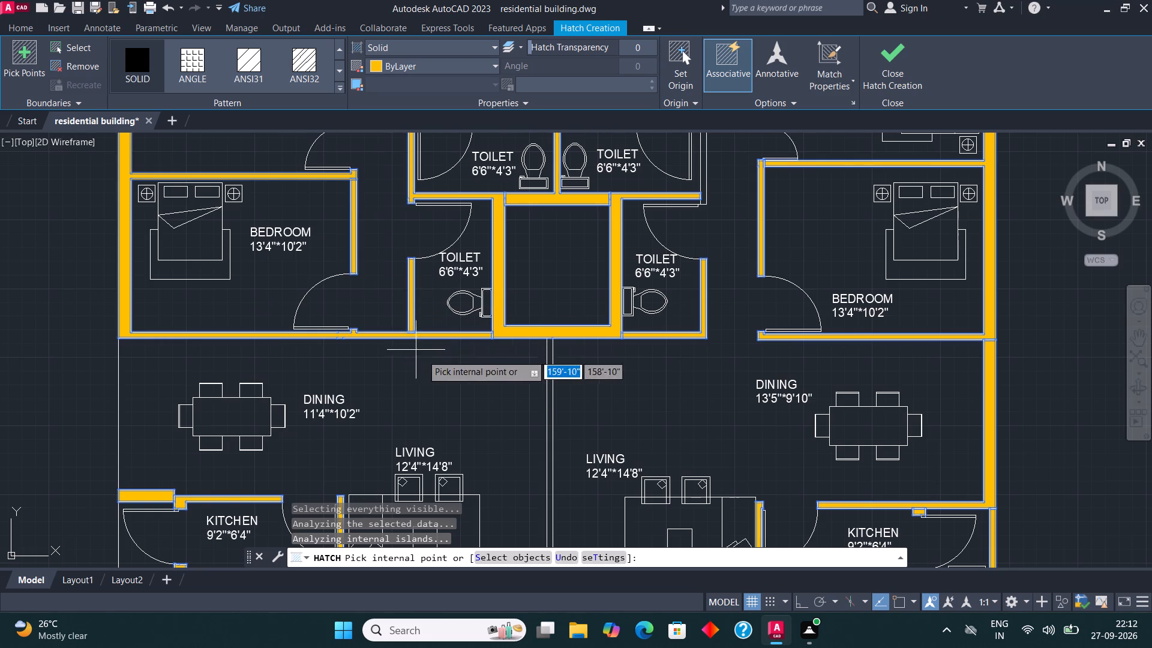
{"action": "left_click", "coordinate": [551, 379]}
{"action": "scroll", "coordinate": [523, 299], "scroll_direction": "down", "scroll_amount": 2}
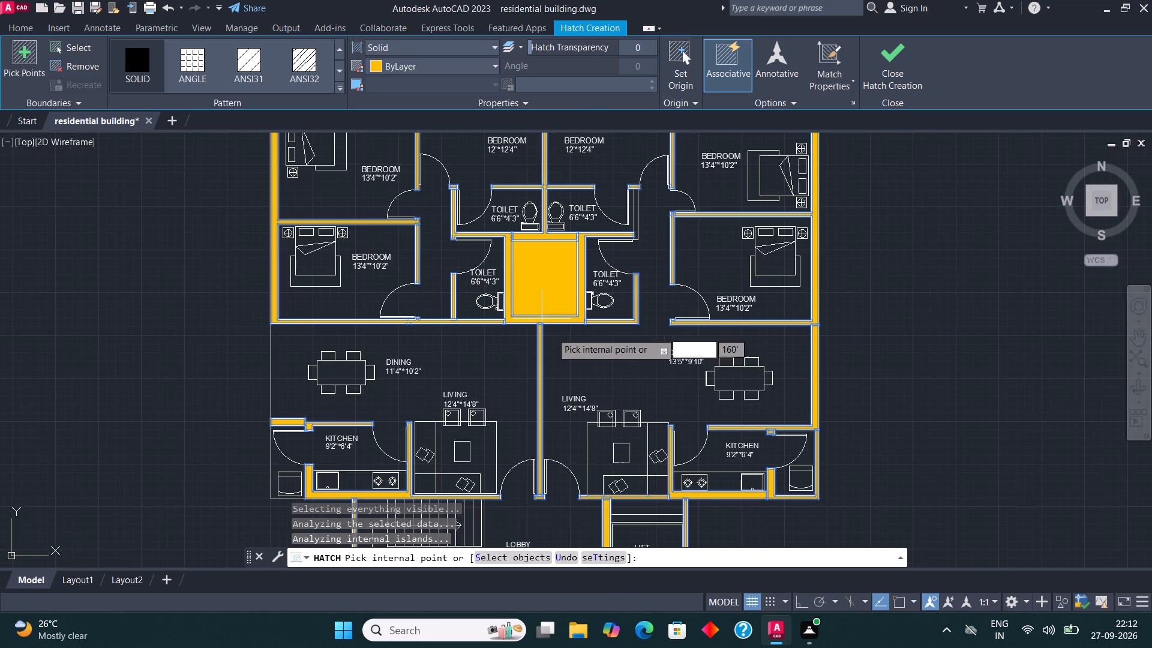
{"action": "left_click", "coordinate": [887, 63]}
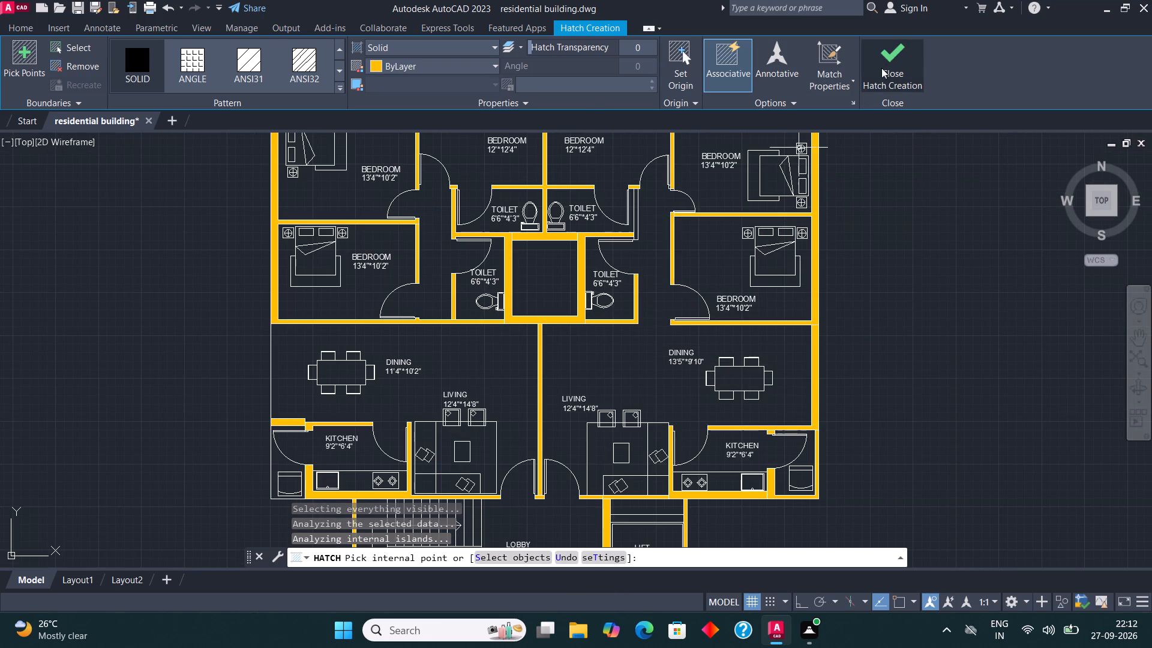
Start a new solid hatch in the southern half, filling the central shaft's side walls, the west toilets' walls and the north wall above them.
{"action": "scroll", "coordinate": [559, 377], "scroll_direction": "down", "scroll_amount": 1}
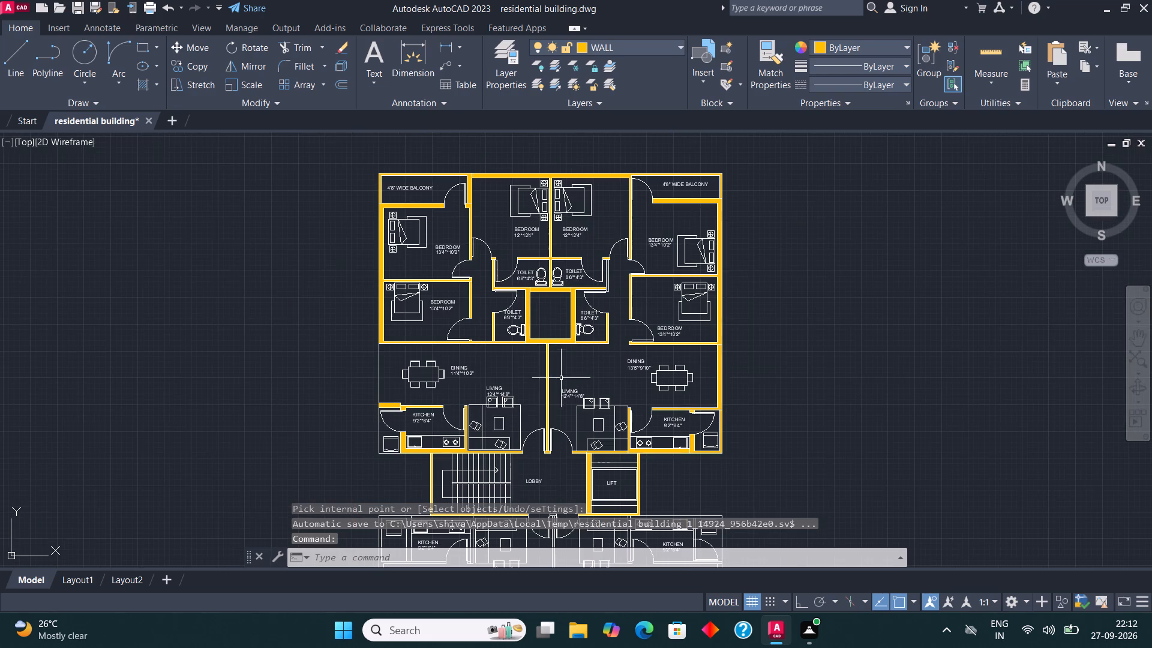
{"action": "scroll", "coordinate": [616, 230], "scroll_direction": "down", "scroll_amount": 3}
{"action": "scroll", "coordinate": [620, 338], "scroll_direction": "up", "scroll_amount": 2}
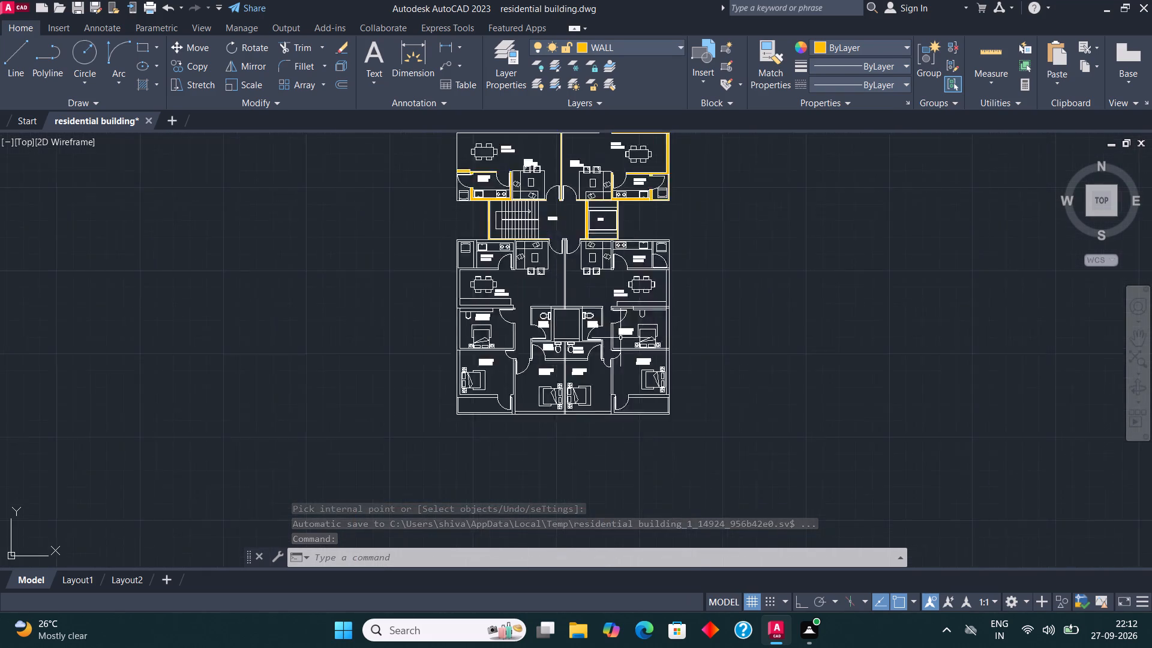
{"action": "scroll", "coordinate": [620, 338], "scroll_direction": "up", "scroll_amount": 1}
{"action": "key", "text": "h"}
{"action": "key", "text": "Return"}
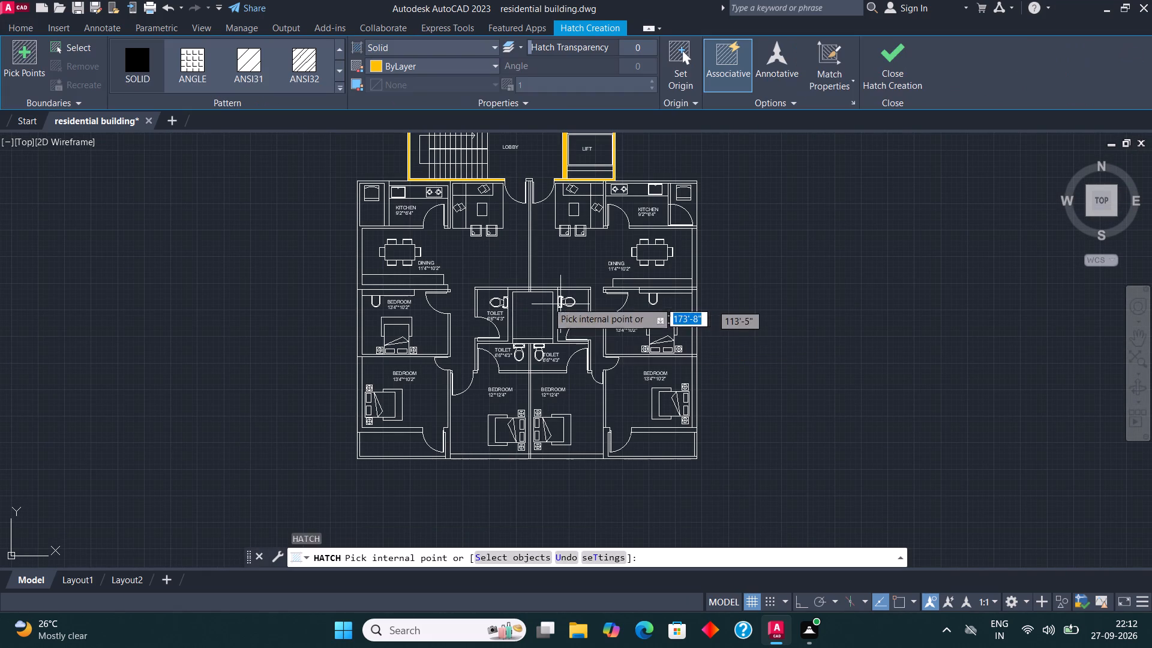
{"action": "scroll", "coordinate": [555, 310], "scroll_direction": "up", "scroll_amount": 2}
{"action": "left_click", "coordinate": [552, 311]}
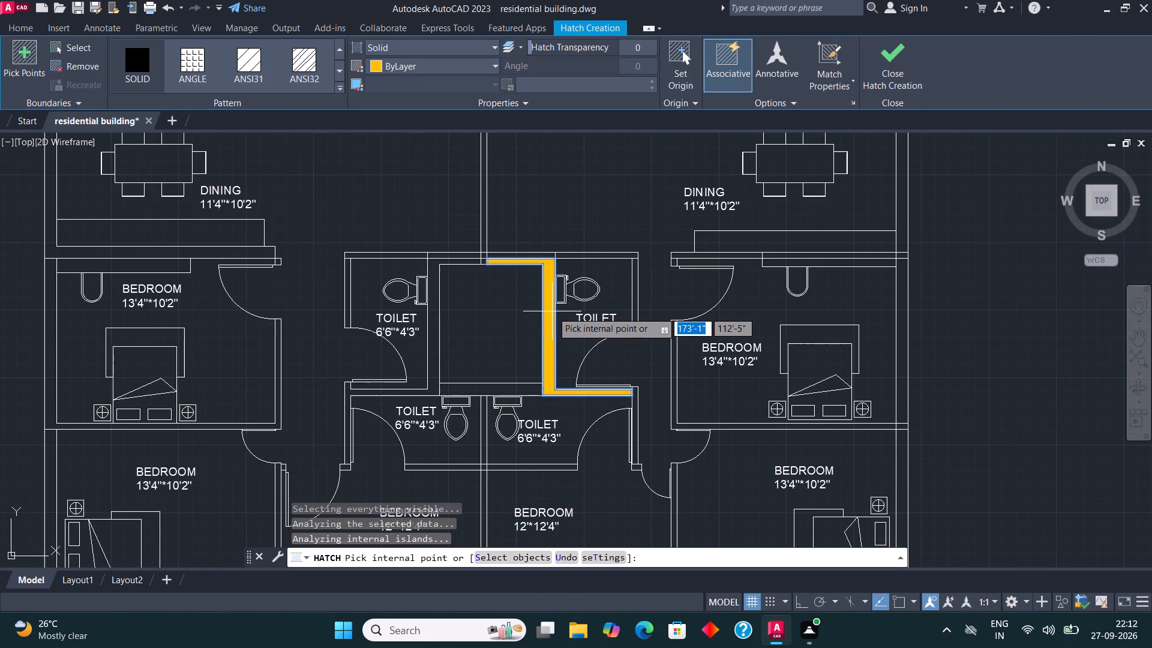
{"action": "left_click", "coordinate": [430, 294]}
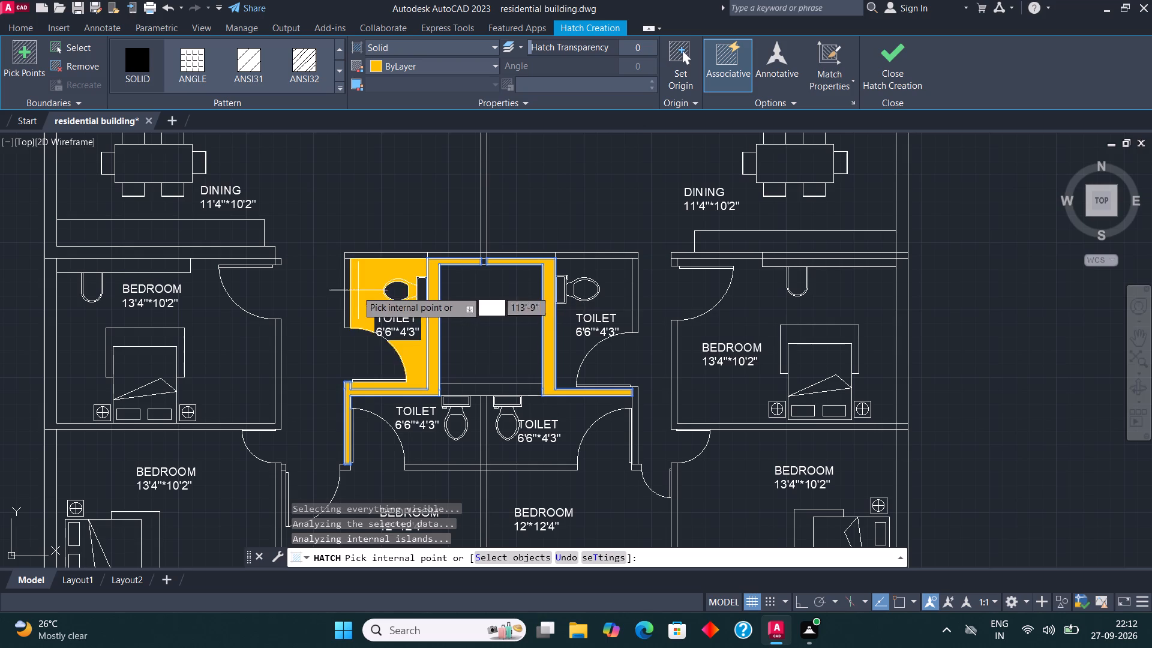
{"action": "left_click", "coordinate": [347, 285]}
{"action": "left_click", "coordinate": [372, 256]}
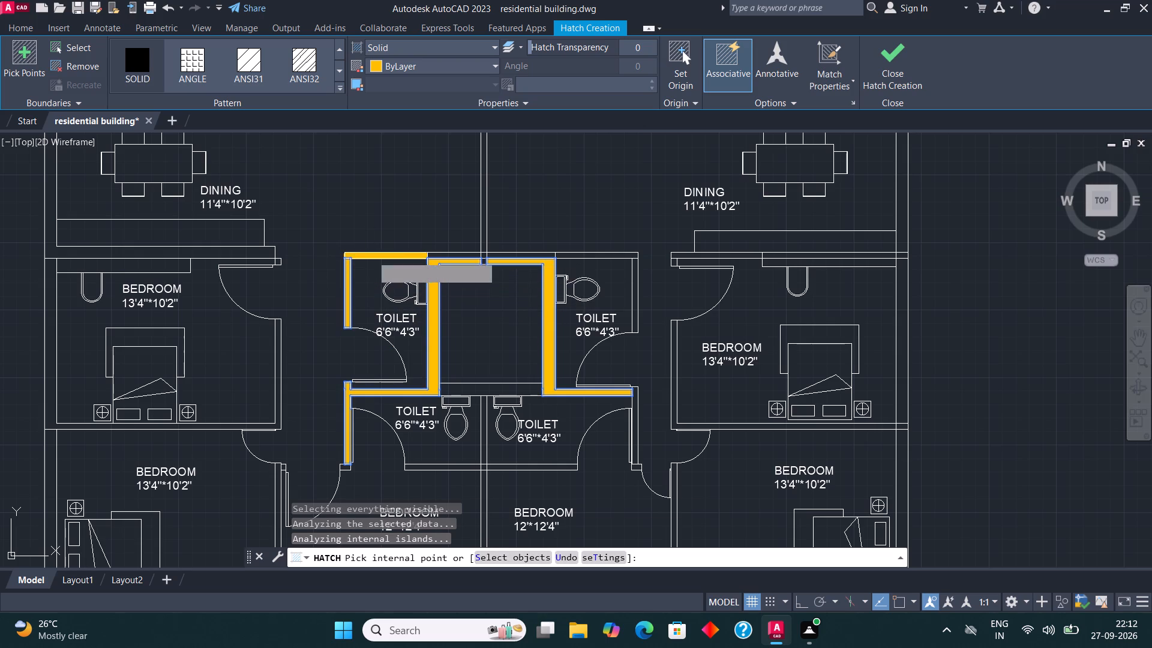
{"action": "left_click", "coordinate": [435, 255]}
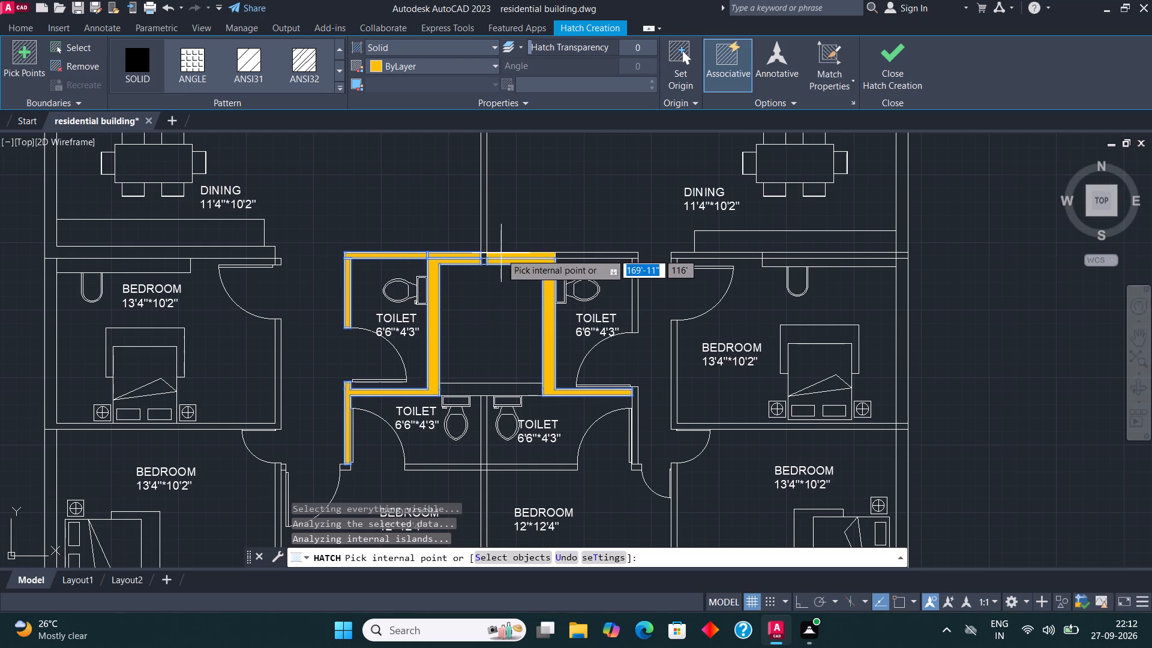
{"action": "left_click", "coordinate": [502, 253]}
{"action": "left_click", "coordinate": [577, 254]}
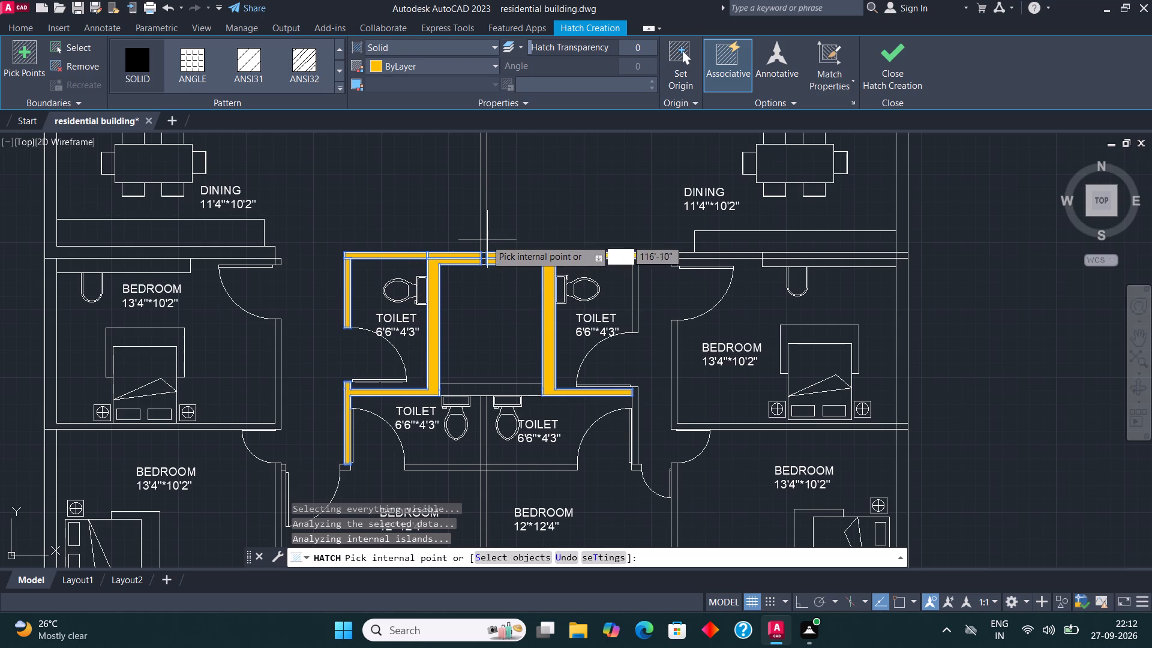
Solid-hatch the dividing wall between the southern living rooms with its junctions, the shaft's south wall and the east toilets' outer walls.
{"action": "left_click", "coordinate": [484, 236]}
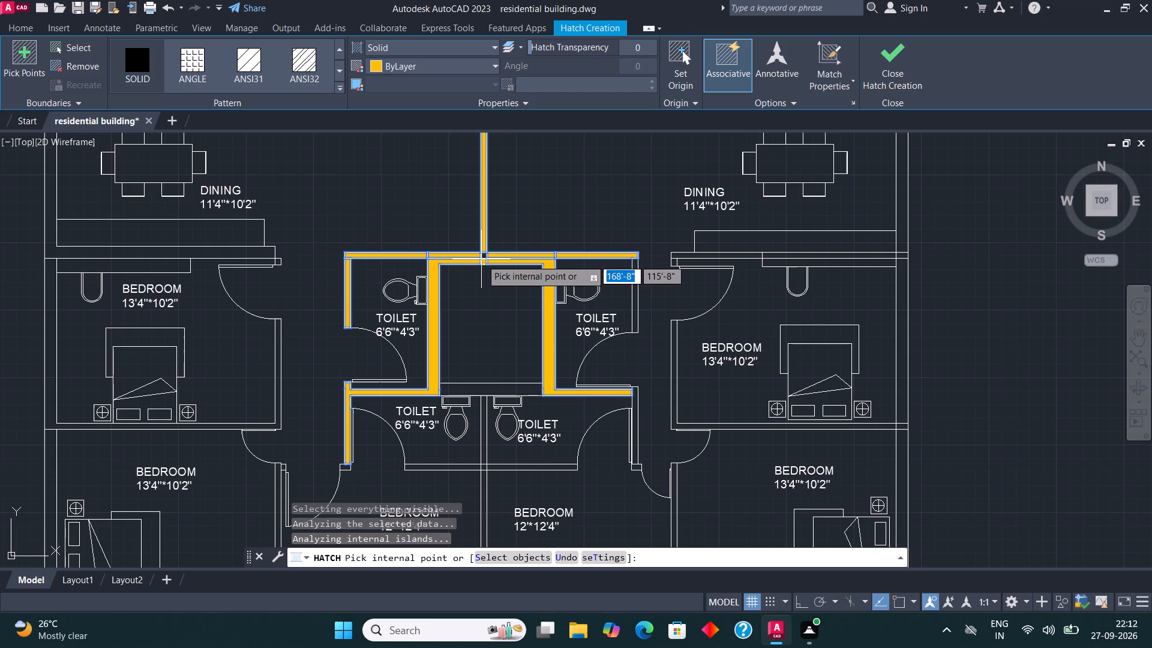
{"action": "left_click", "coordinate": [481, 260]}
{"action": "left_click", "coordinate": [485, 256]}
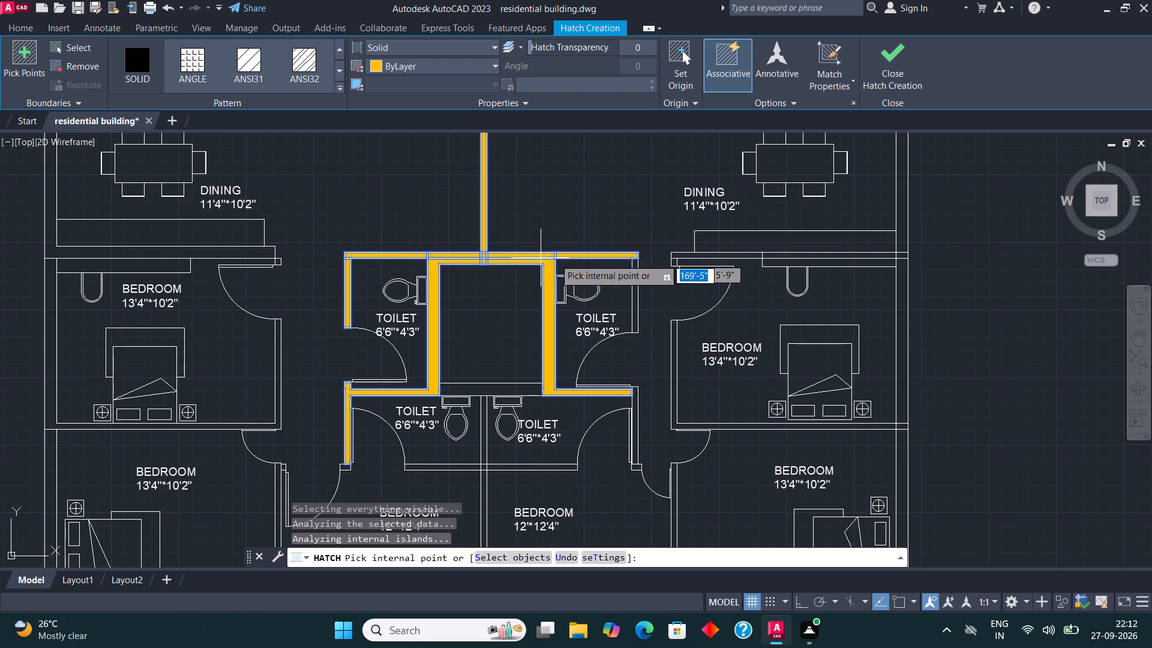
{"action": "left_click", "coordinate": [634, 295]}
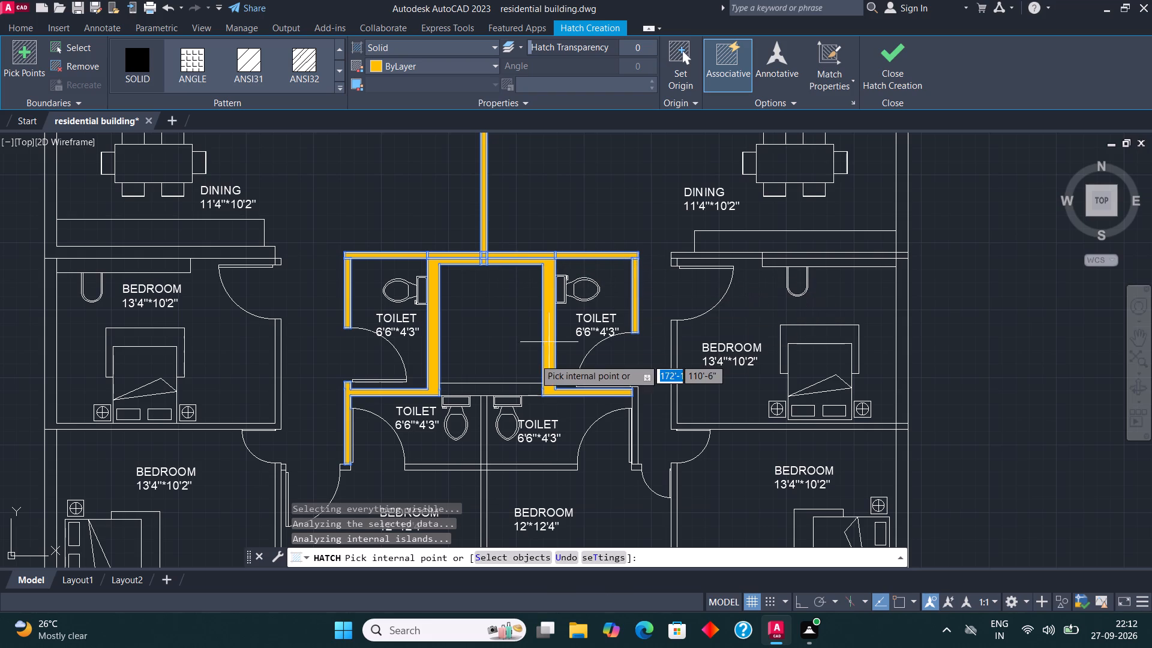
{"action": "left_click", "coordinate": [521, 391]}
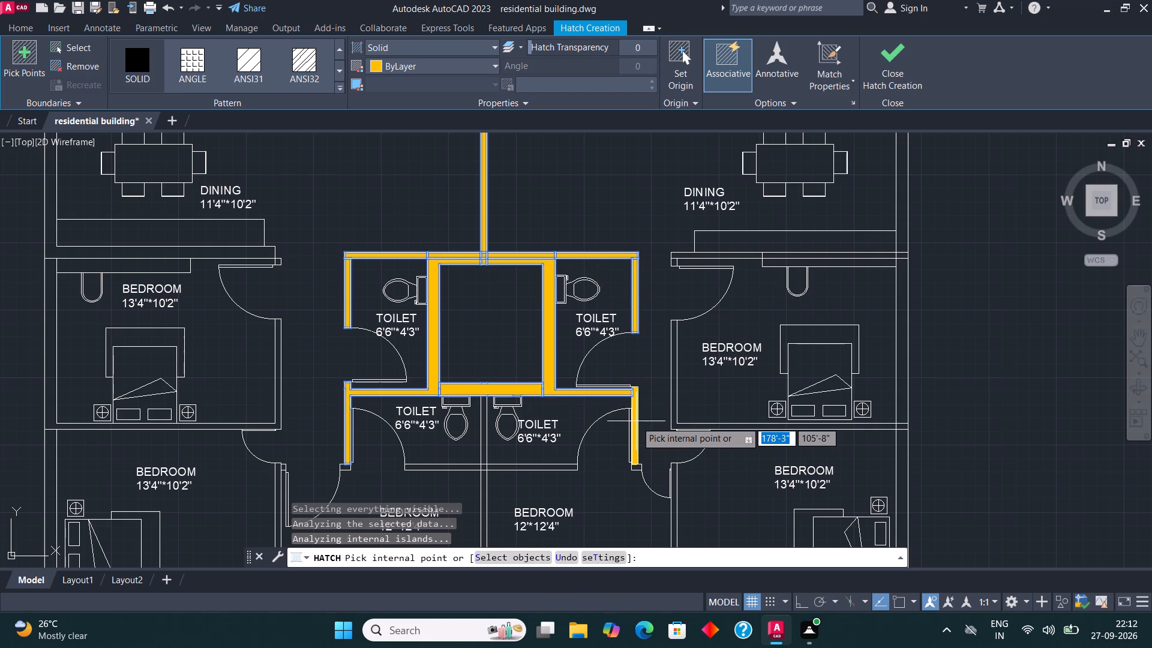
{"action": "left_click", "coordinate": [636, 421]}
Solid-hatch the north, east, south and west walls of the southeast 13'4"*10'2" bedroom next to the dining area, including the outer-wall corners.
{"action": "left_click", "coordinate": [693, 257]}
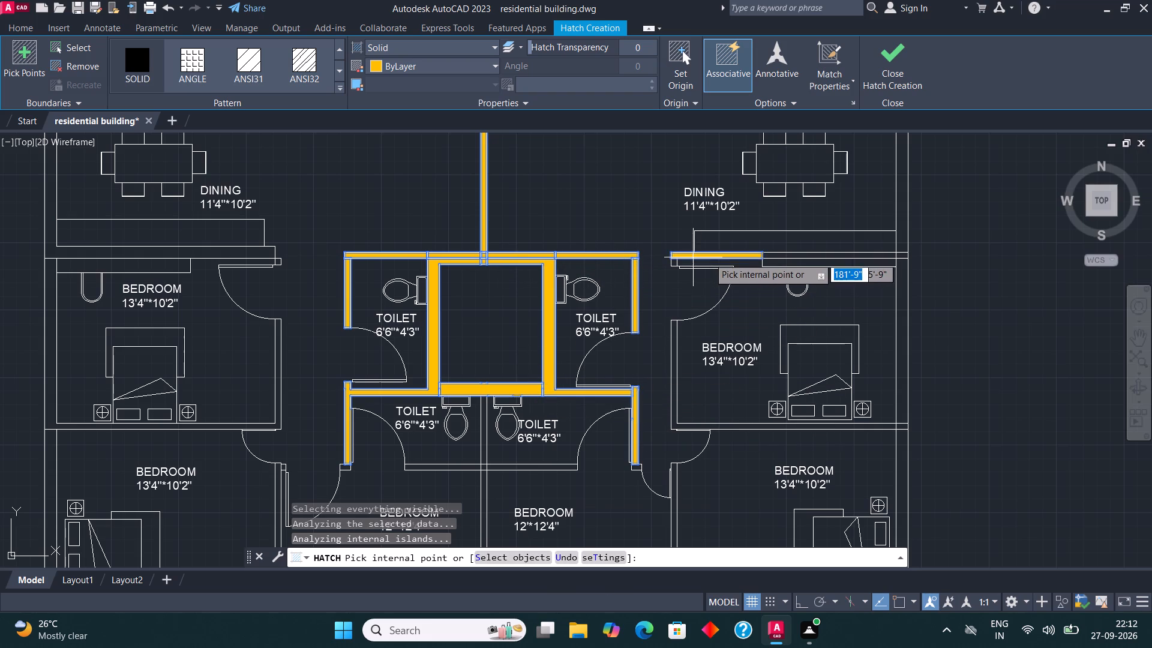
{"action": "left_click", "coordinate": [808, 256]}
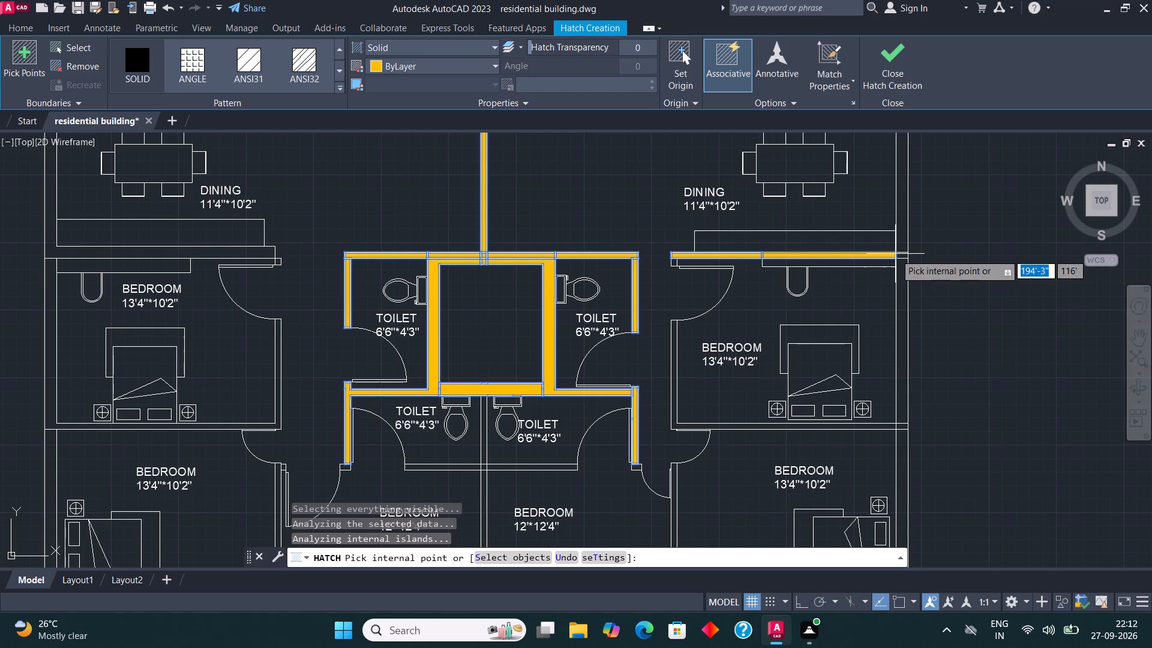
{"action": "left_click", "coordinate": [899, 254]}
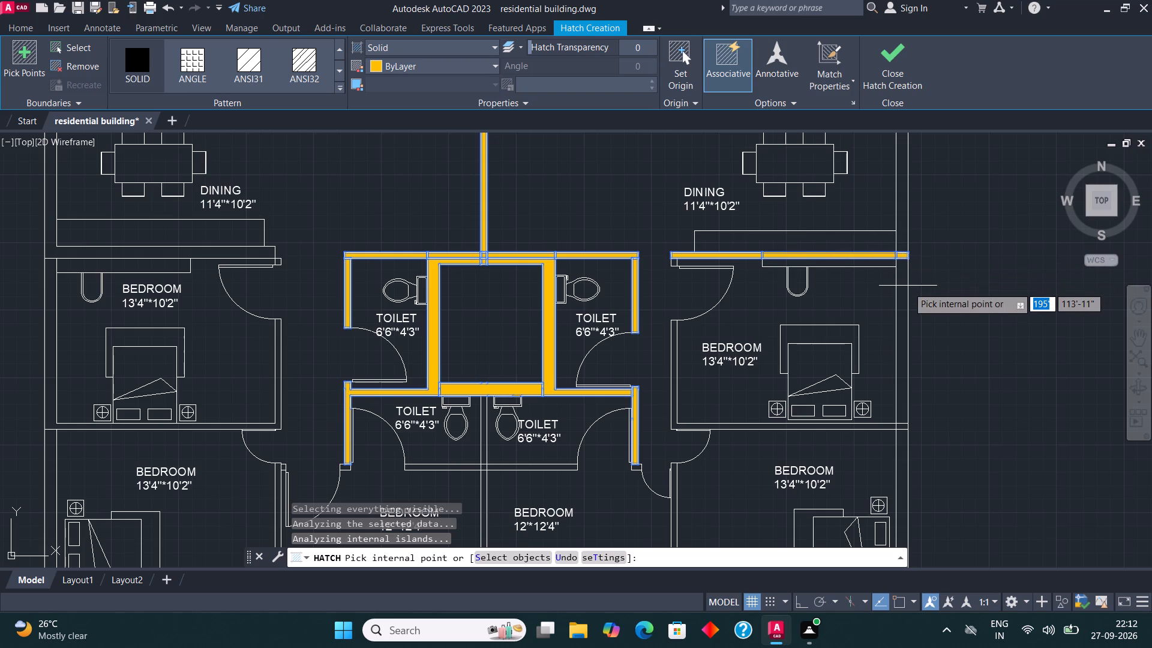
{"action": "left_click", "coordinate": [905, 298]}
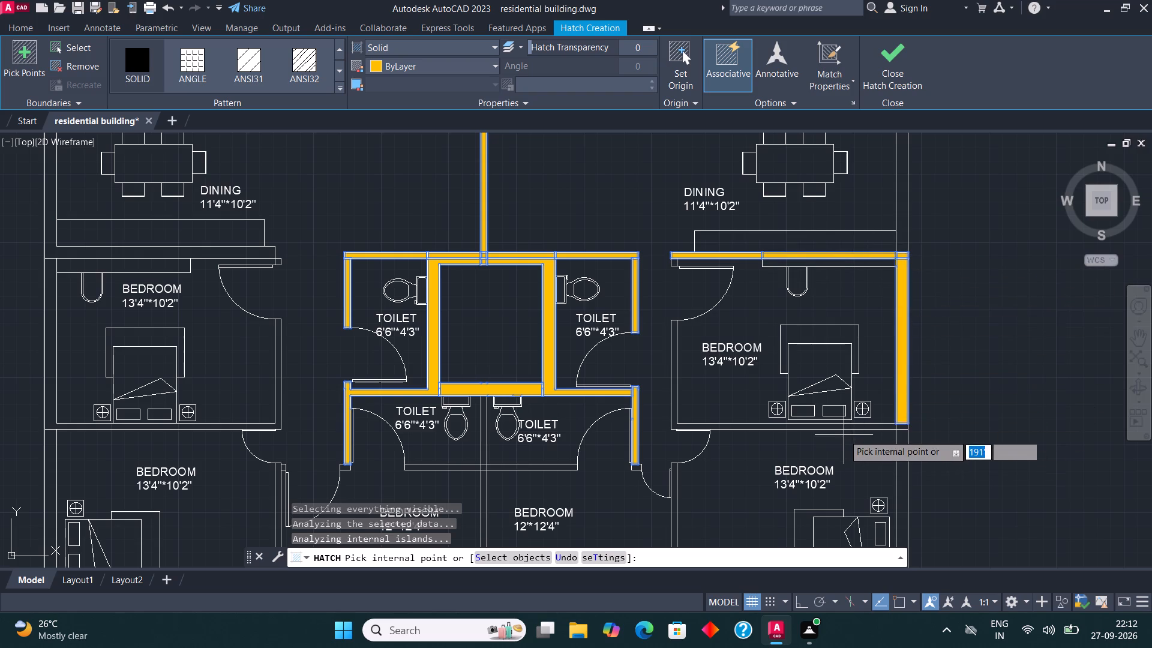
{"action": "scroll", "coordinate": [844, 434], "scroll_direction": "up", "scroll_amount": 2}
{"action": "left_click", "coordinate": [834, 413]}
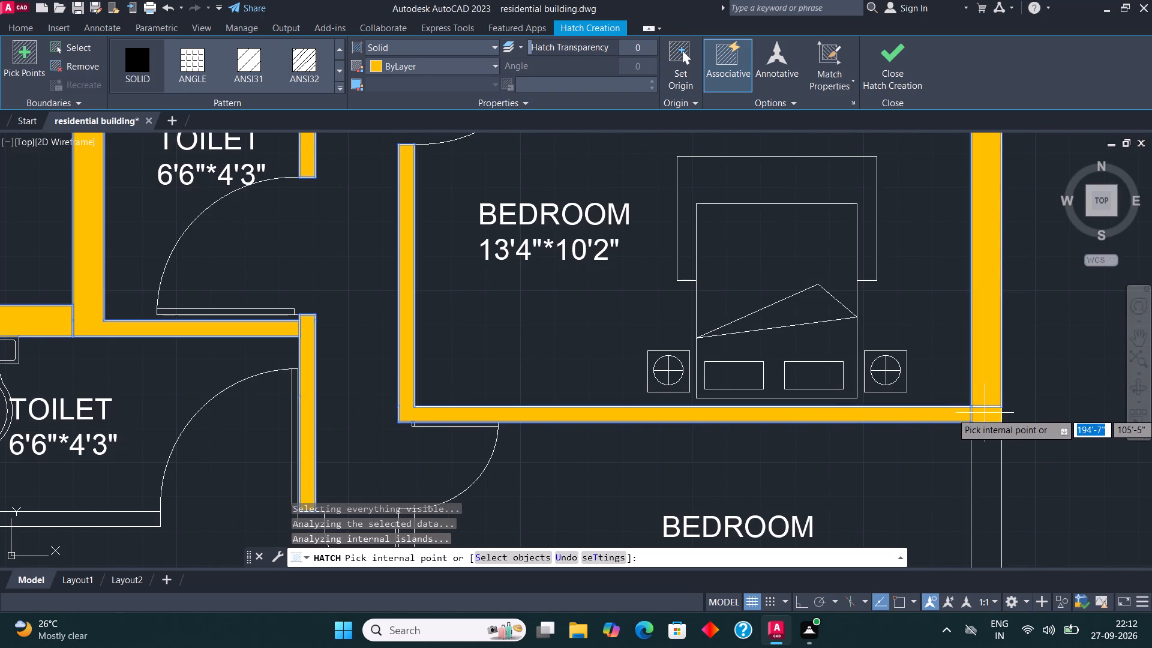
{"action": "left_click", "coordinate": [986, 413]}
{"action": "scroll", "coordinate": [569, 382], "scroll_direction": "down", "scroll_amount": 3}
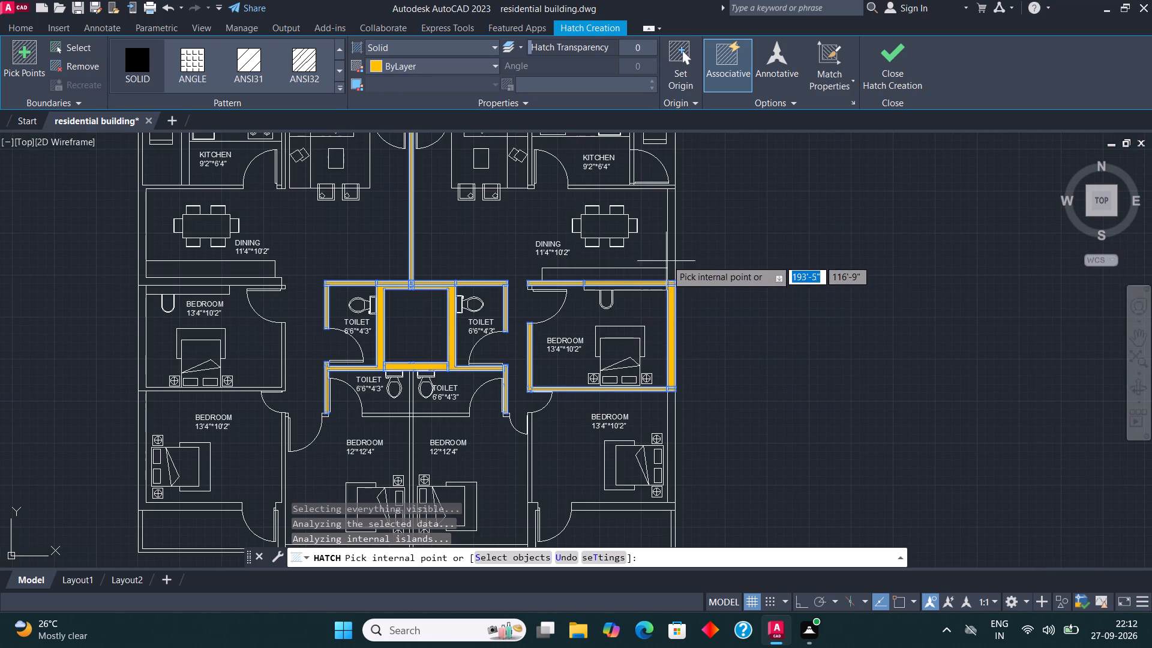
Solid-hatch the east outer wall beside the southeast dining area, and the east and west walls of the southernmost east 13'4"*10'2" bedroom.
{"action": "left_click", "coordinate": [672, 239]}
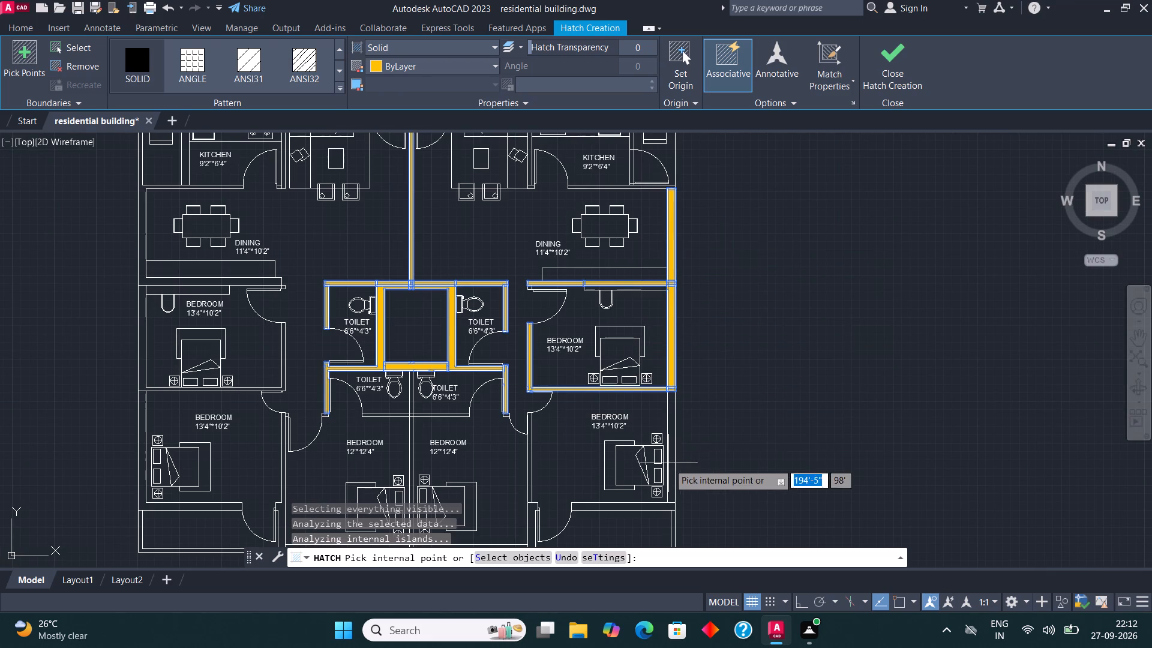
{"action": "left_click", "coordinate": [670, 440]}
{"action": "scroll", "coordinate": [666, 382], "scroll_direction": "down", "scroll_amount": 2}
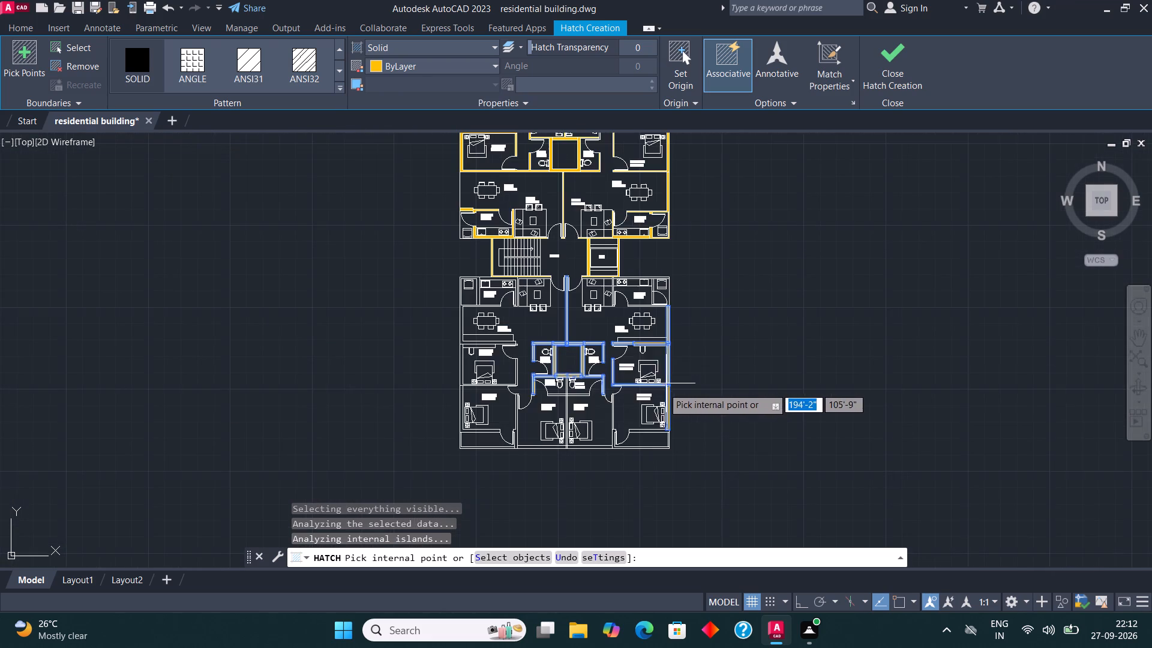
{"action": "scroll", "coordinate": [571, 400], "scroll_direction": "up", "scroll_amount": 1}
{"action": "scroll", "coordinate": [628, 416], "scroll_direction": "up", "scroll_amount": 2}
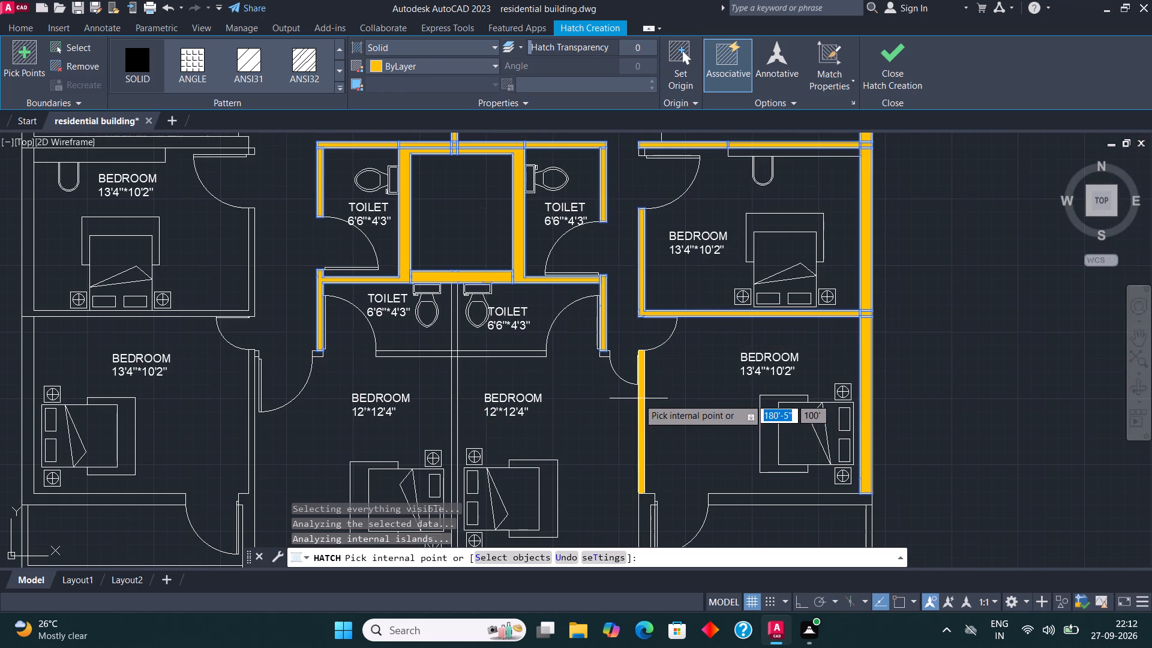
{"action": "left_click", "coordinate": [638, 397]}
{"action": "scroll", "coordinate": [638, 400], "scroll_direction": "down", "scroll_amount": 1}
{"action": "left_click", "coordinate": [658, 322]}
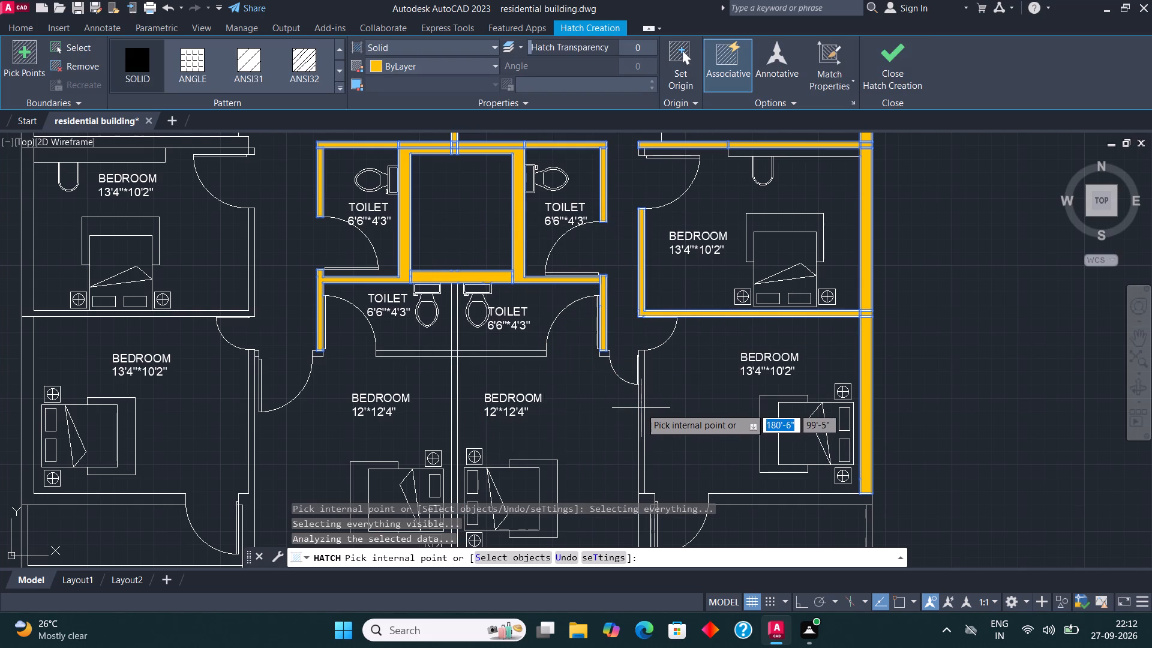
{"action": "left_click", "coordinate": [641, 408]}
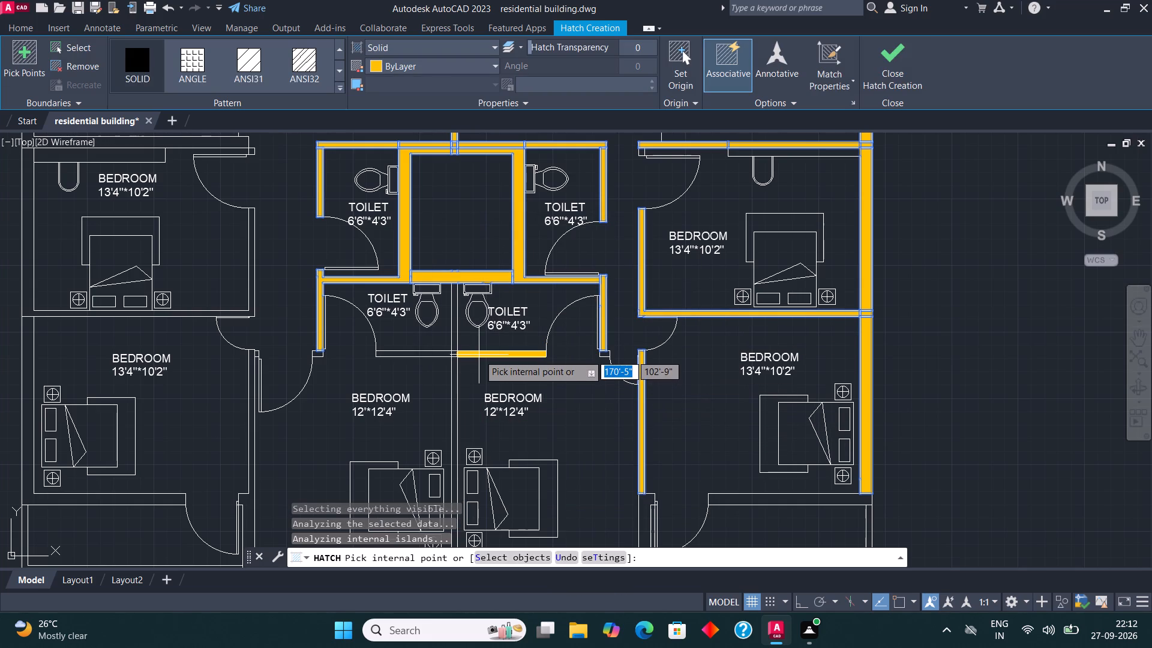
Solid-hatch the two southern toilets' south walls, their dividing wall and junction, and the dividing wall between the 12'*12'4" bedrooms.
{"action": "left_click", "coordinate": [479, 355]}
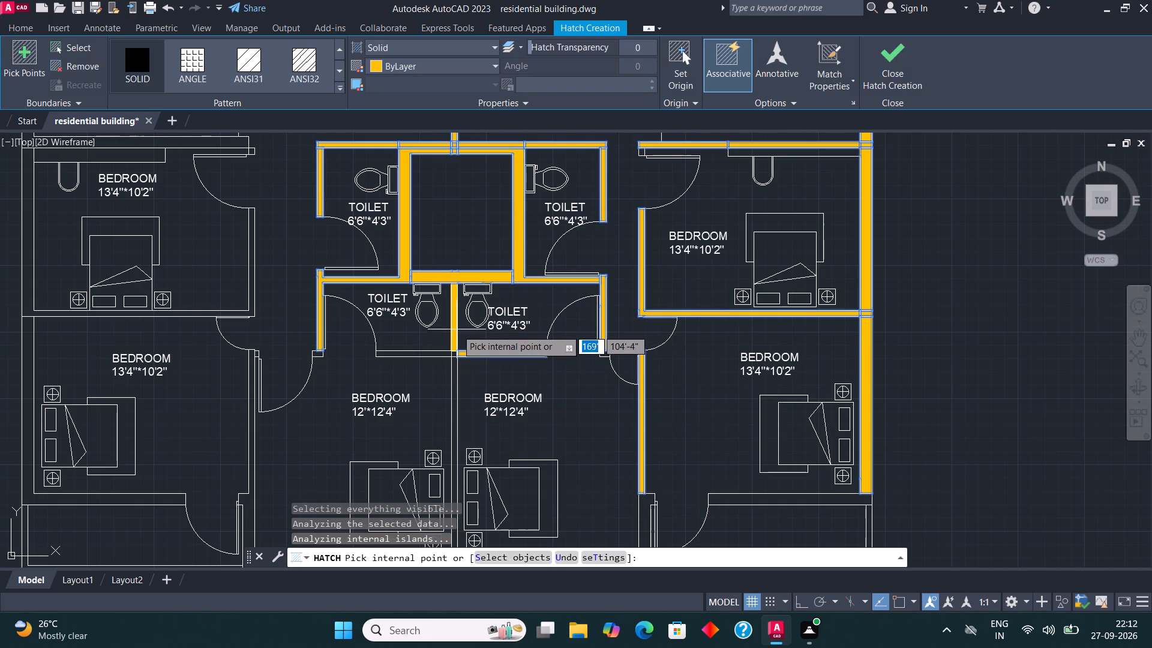
{"action": "left_click", "coordinate": [456, 327]}
{"action": "scroll", "coordinate": [451, 350], "scroll_direction": "up", "scroll_amount": 2}
{"action": "left_click", "coordinate": [453, 361]}
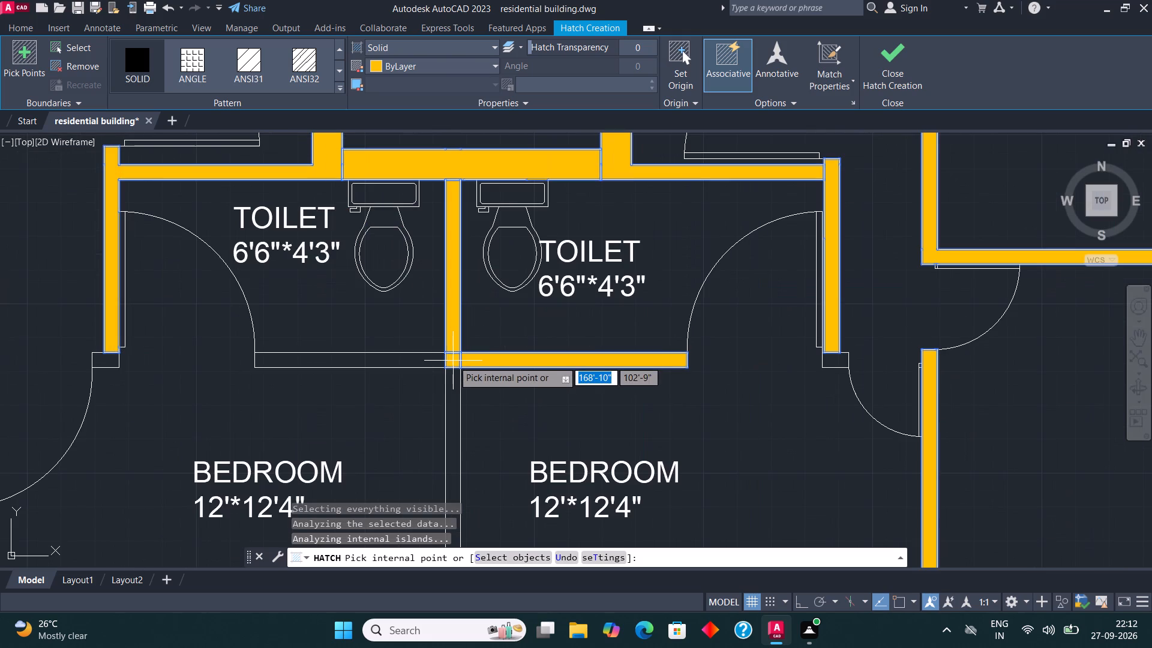
{"action": "left_click", "coordinate": [397, 360]}
{"action": "scroll", "coordinate": [529, 329], "scroll_direction": "down", "scroll_amount": 3}
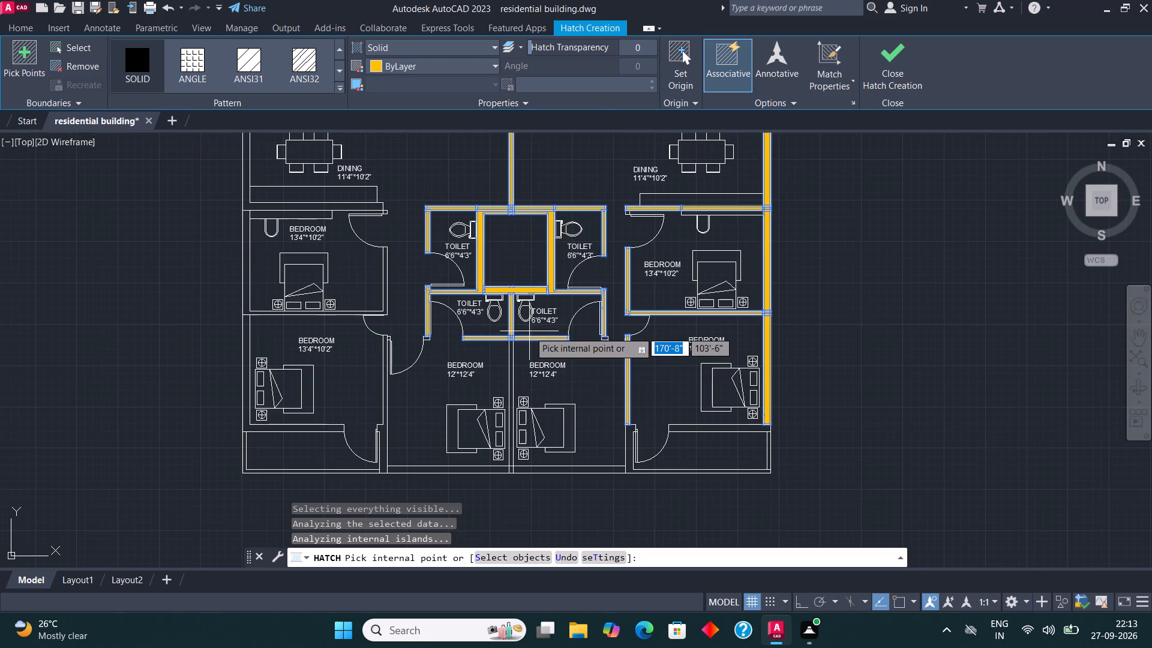
{"action": "scroll", "coordinate": [511, 377], "scroll_direction": "up", "scroll_amount": 2}
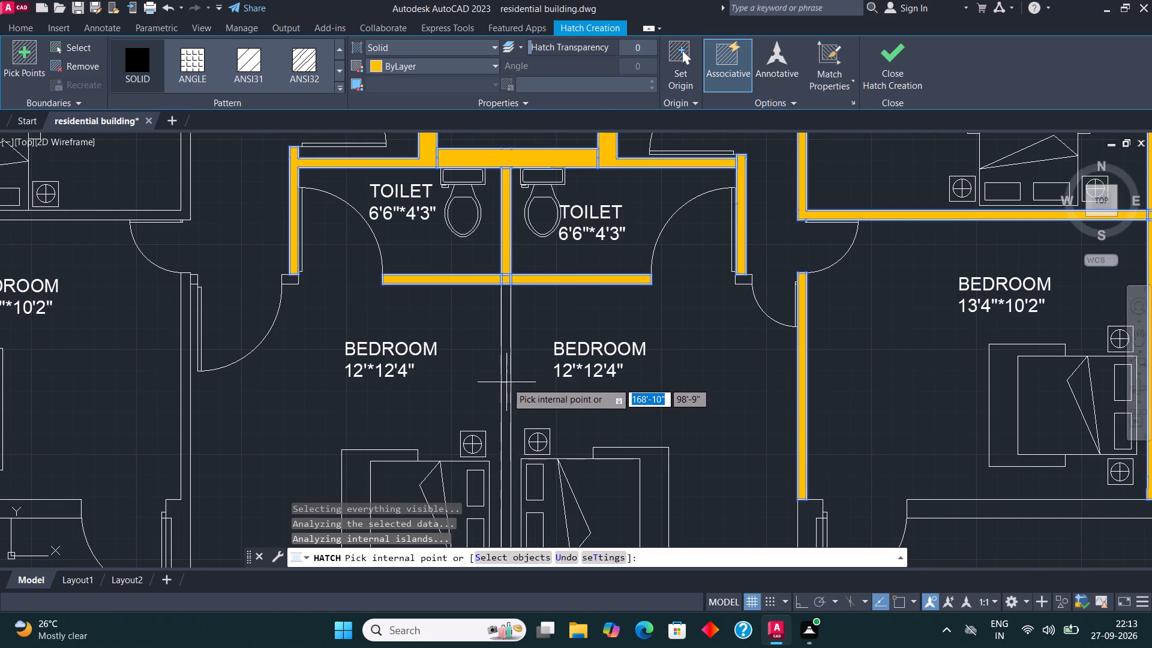
{"action": "left_click", "coordinate": [506, 382]}
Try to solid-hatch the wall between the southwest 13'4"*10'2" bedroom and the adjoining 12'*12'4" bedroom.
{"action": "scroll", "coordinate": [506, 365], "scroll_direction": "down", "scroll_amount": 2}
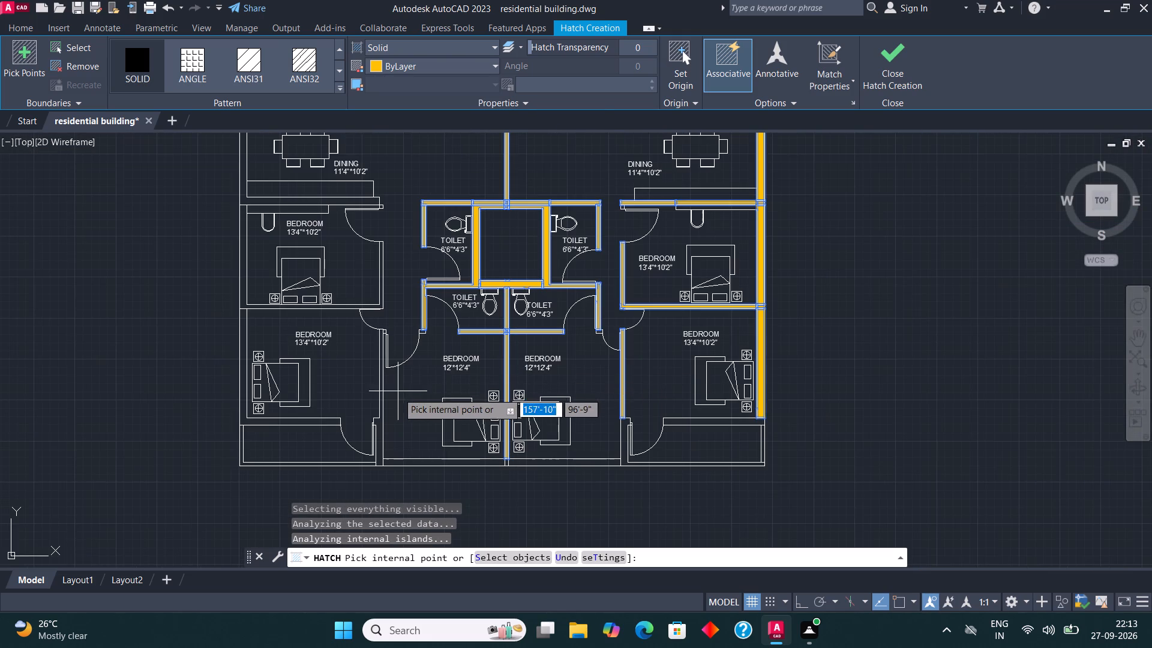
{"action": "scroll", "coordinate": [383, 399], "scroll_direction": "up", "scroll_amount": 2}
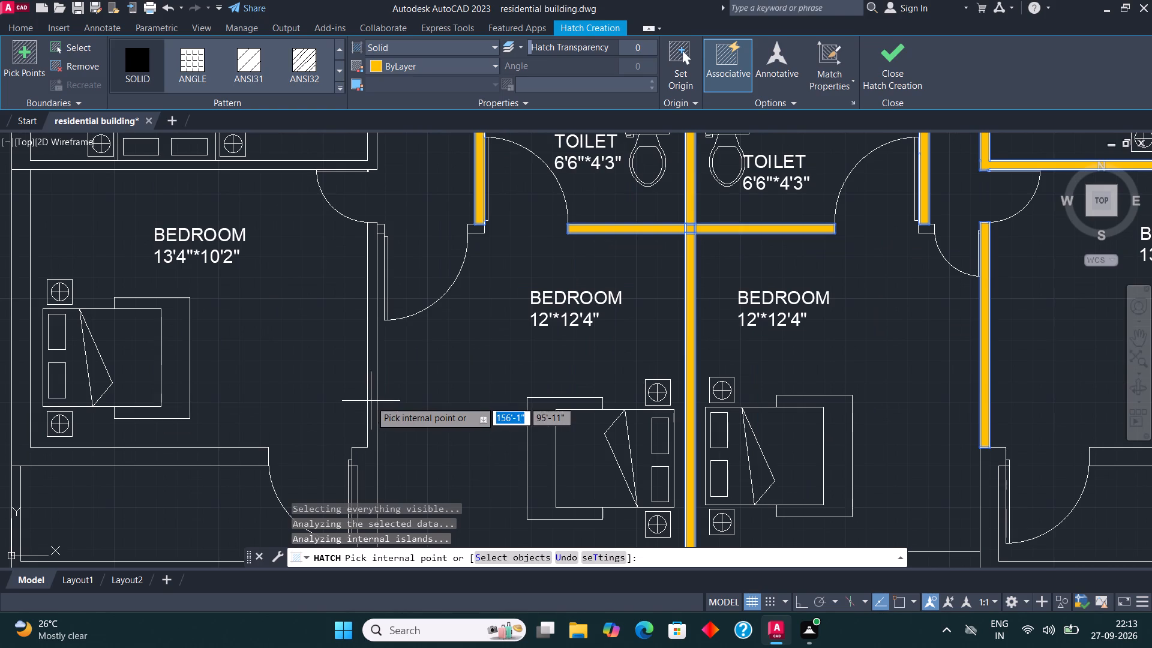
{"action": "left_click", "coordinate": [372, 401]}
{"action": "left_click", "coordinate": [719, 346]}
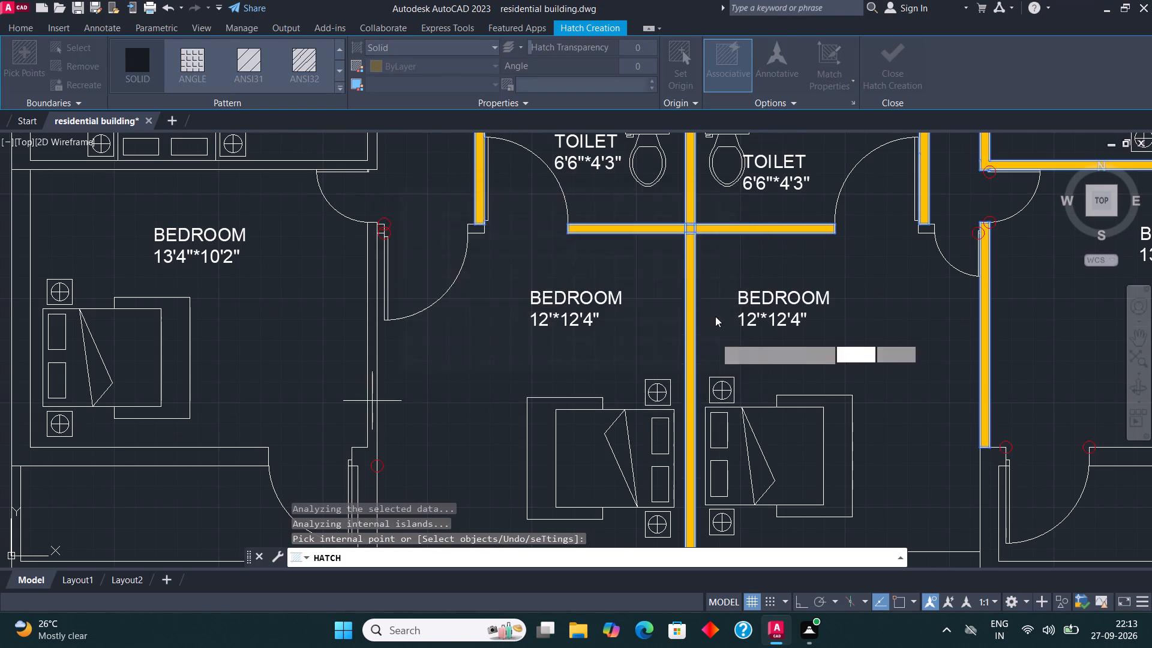
Solid-hatch the southwest balcony's west and south walls and the south outer wall of both 12'*12'4" bedrooms, including the central junction.
{"action": "scroll", "coordinate": [715, 313], "scroll_direction": "down", "scroll_amount": 2}
{"action": "scroll", "coordinate": [575, 415], "scroll_direction": "up", "scroll_amount": 2}
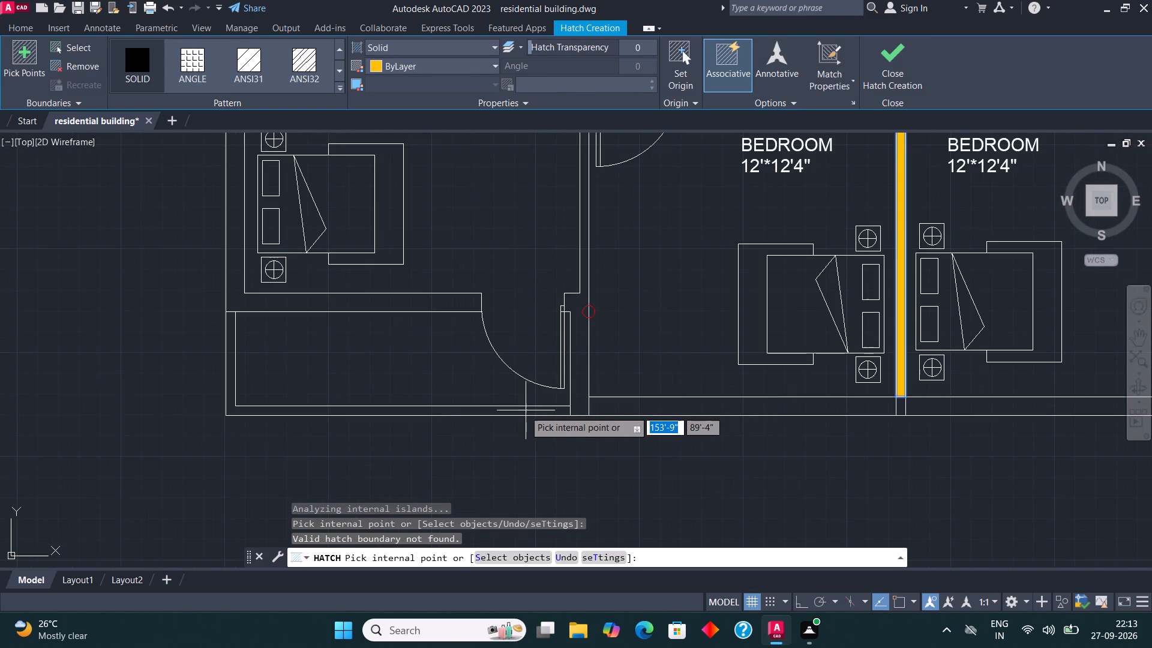
{"action": "left_click", "coordinate": [523, 412]}
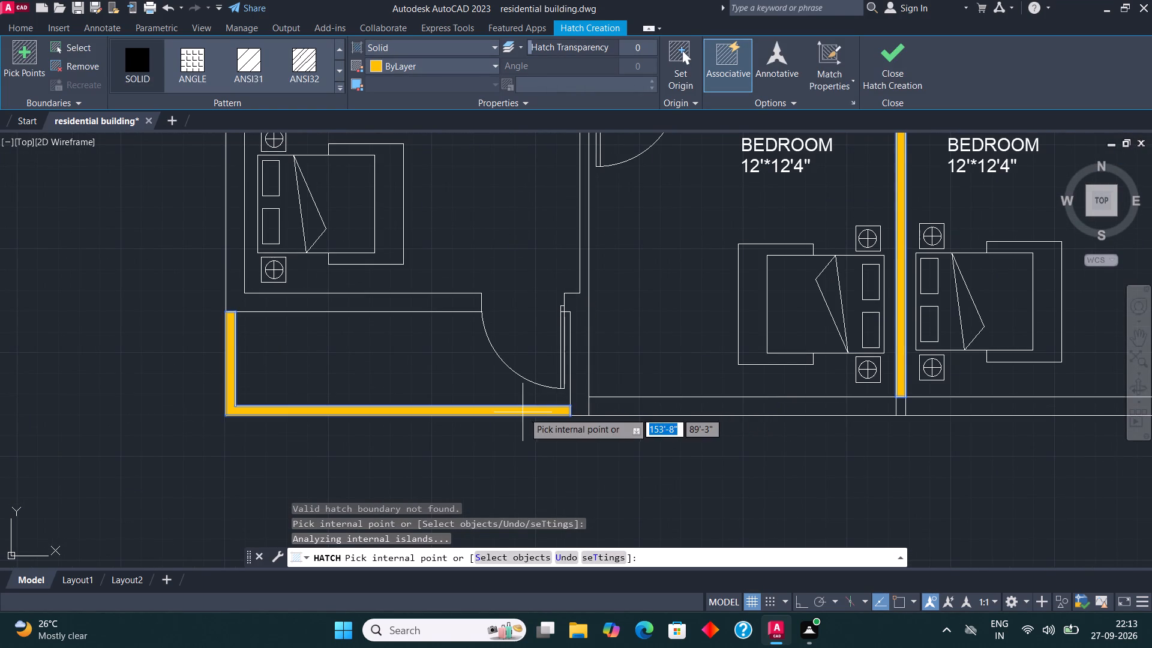
{"action": "left_click", "coordinate": [626, 410]}
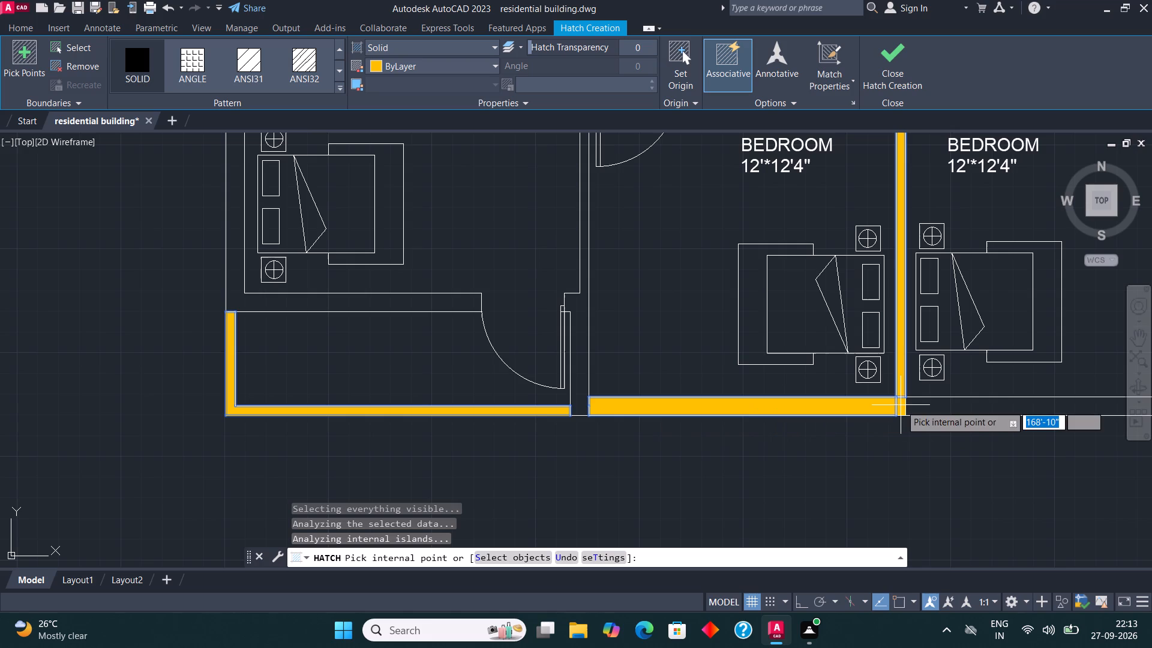
{"action": "left_click", "coordinate": [901, 405]}
{"action": "left_click", "coordinate": [937, 406]}
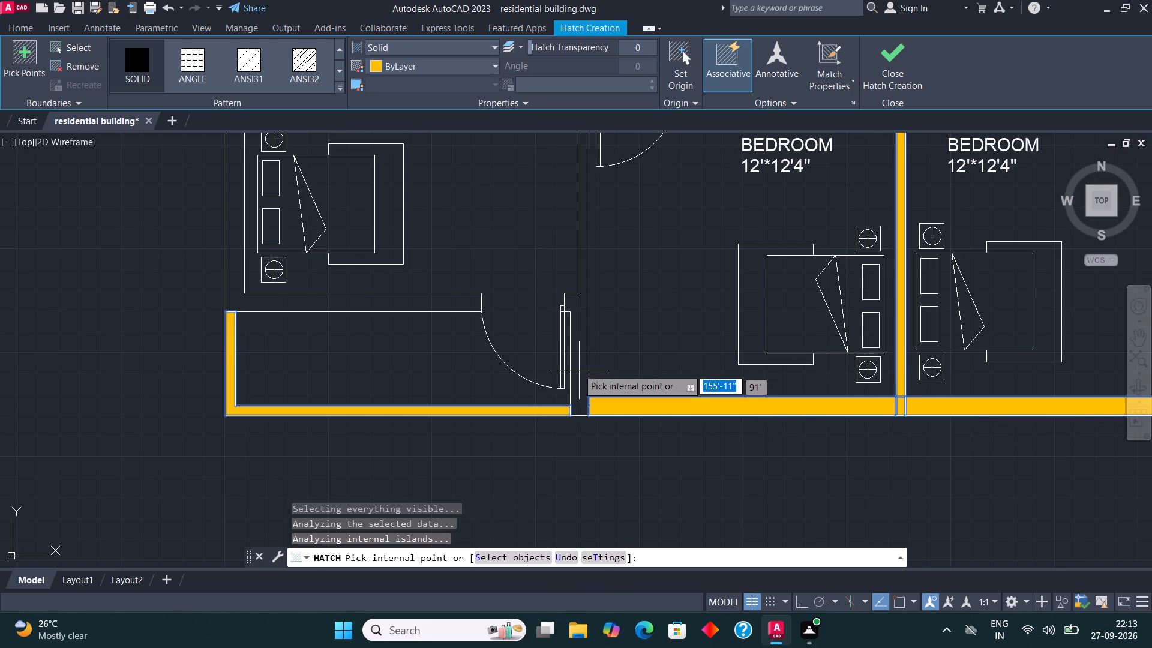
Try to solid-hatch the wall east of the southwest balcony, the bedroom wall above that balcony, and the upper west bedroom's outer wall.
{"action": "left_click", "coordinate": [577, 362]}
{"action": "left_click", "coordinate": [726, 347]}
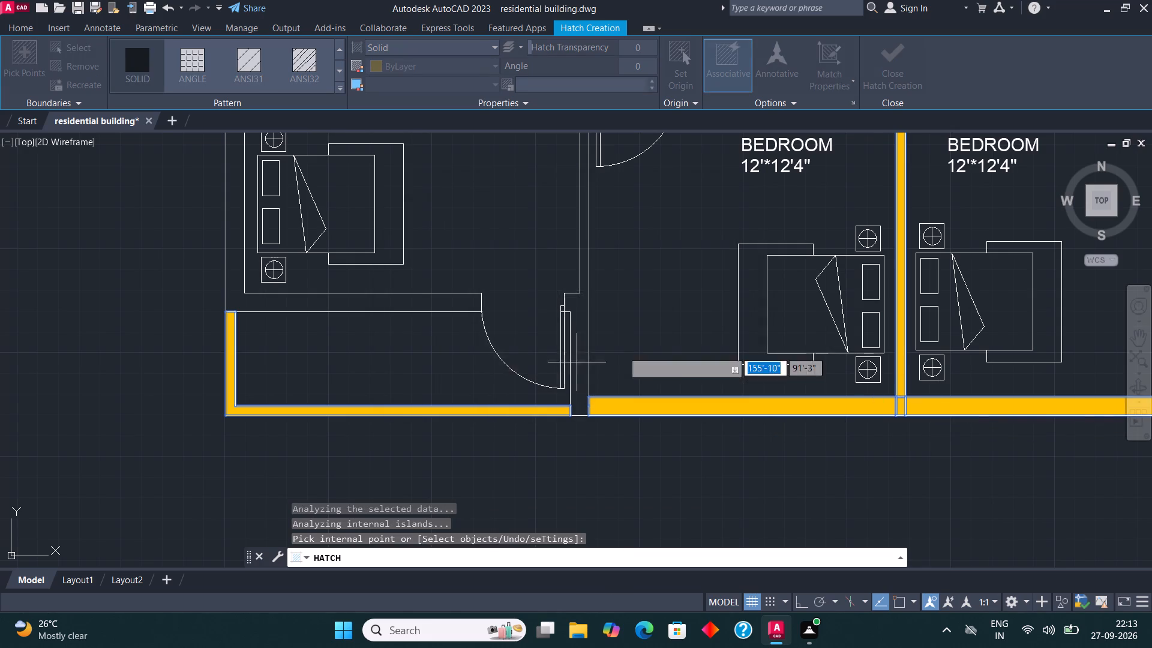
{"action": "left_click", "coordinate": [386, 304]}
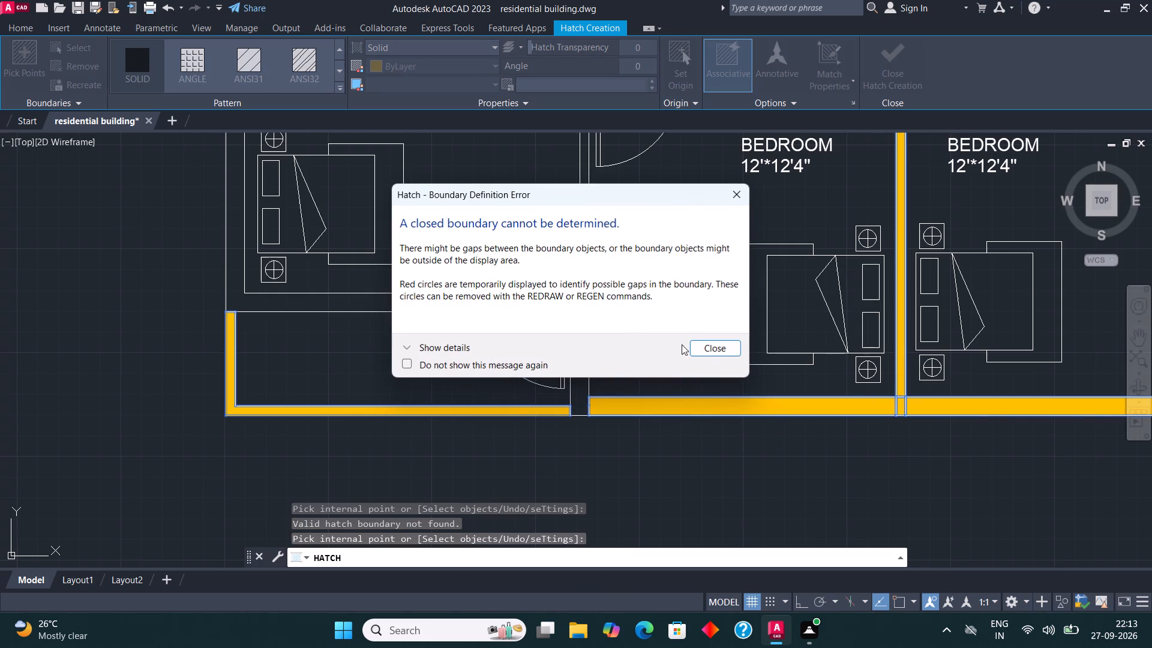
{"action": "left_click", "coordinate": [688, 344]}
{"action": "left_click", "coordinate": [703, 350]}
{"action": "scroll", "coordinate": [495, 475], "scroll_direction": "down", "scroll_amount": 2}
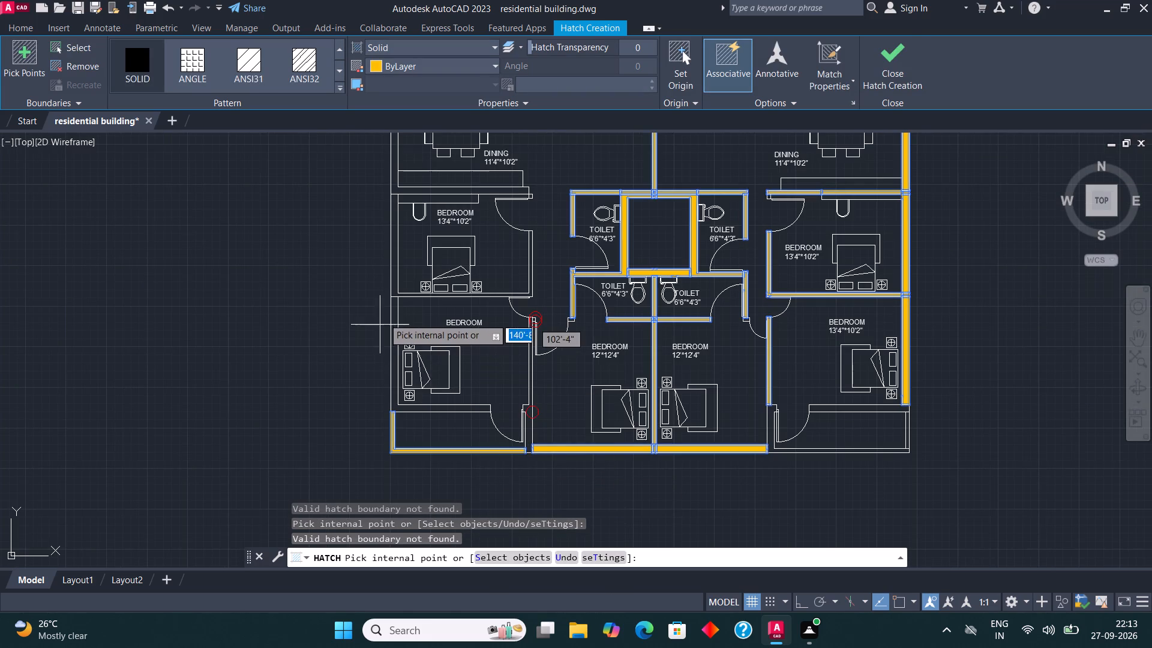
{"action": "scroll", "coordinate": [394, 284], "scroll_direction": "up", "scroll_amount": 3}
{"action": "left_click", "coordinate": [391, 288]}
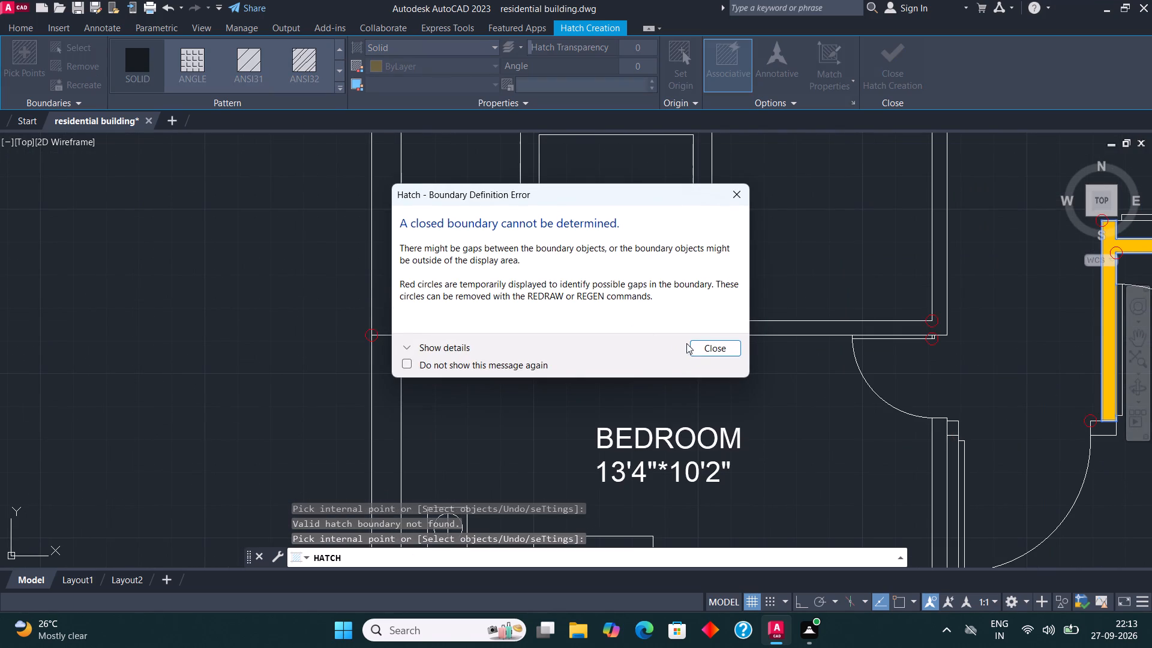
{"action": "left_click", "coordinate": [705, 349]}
Finish this hatch and start a new solid hatch filling the west, south and east walls of the west bedroom next to the dining area.
{"action": "left_click", "coordinate": [881, 59]}
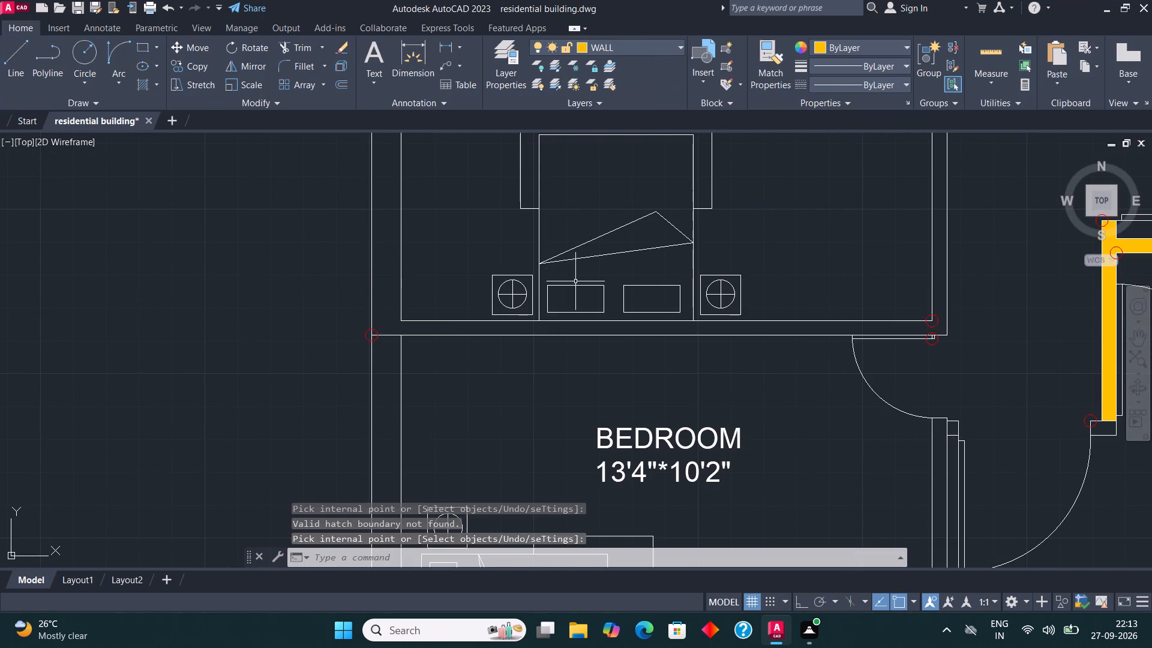
{"action": "scroll", "coordinate": [458, 355], "scroll_direction": "down", "scroll_amount": 3}
{"action": "scroll", "coordinate": [513, 382], "scroll_direction": "down", "scroll_amount": 2}
{"action": "scroll", "coordinate": [660, 362], "scroll_direction": "up", "scroll_amount": 2}
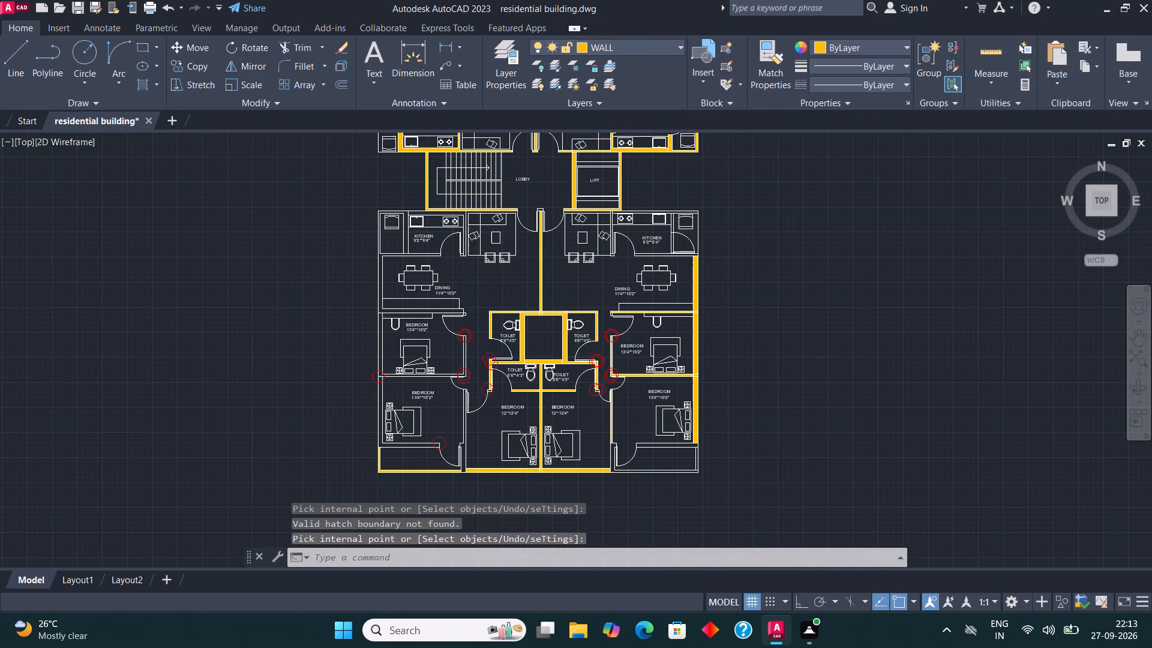
{"action": "key", "text": "h"}
{"action": "key", "text": "Return"}
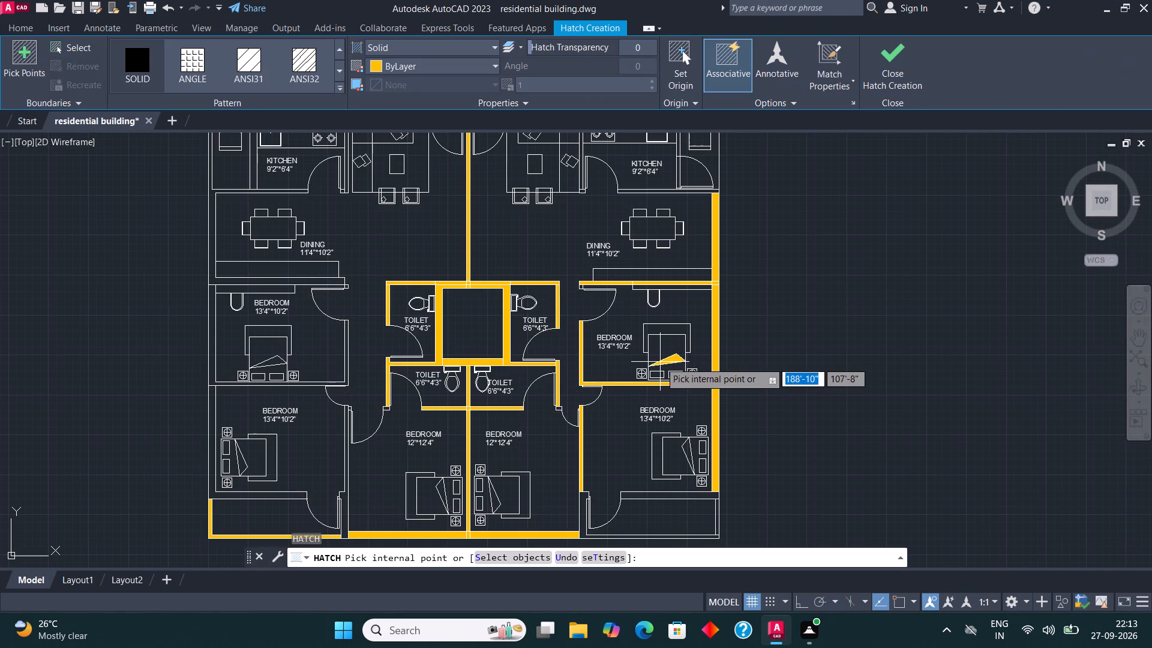
{"action": "scroll", "coordinate": [341, 358], "scroll_direction": "up", "scroll_amount": 2}
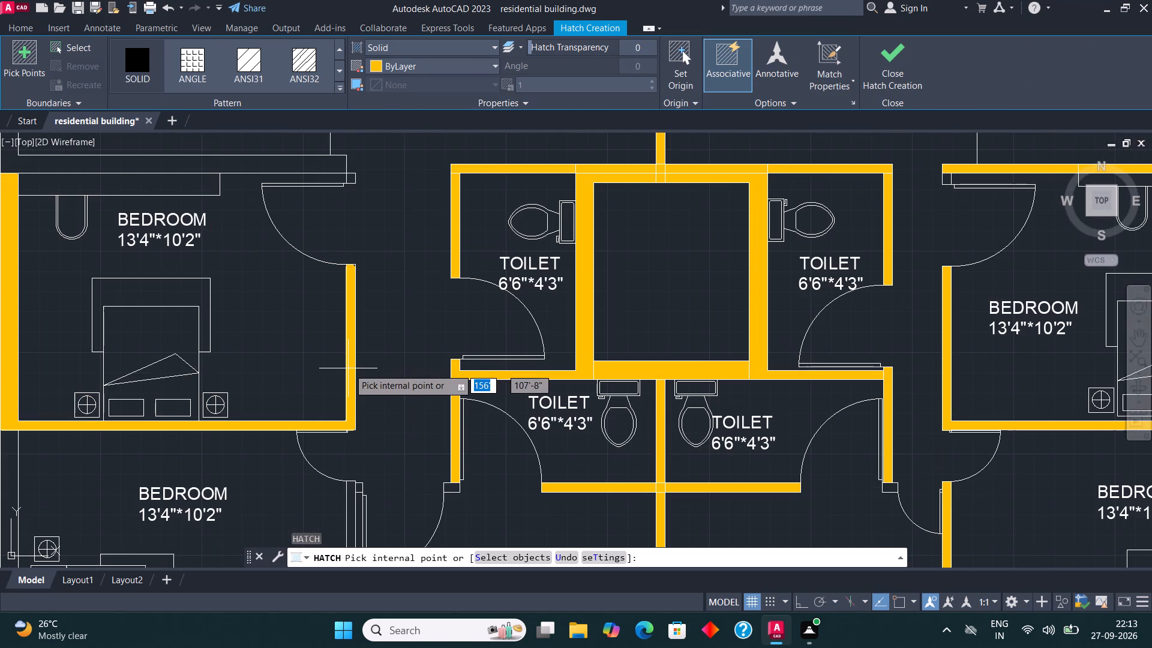
{"action": "left_click", "coordinate": [349, 368]}
{"action": "scroll", "coordinate": [350, 373], "scroll_direction": "down", "scroll_amount": 1}
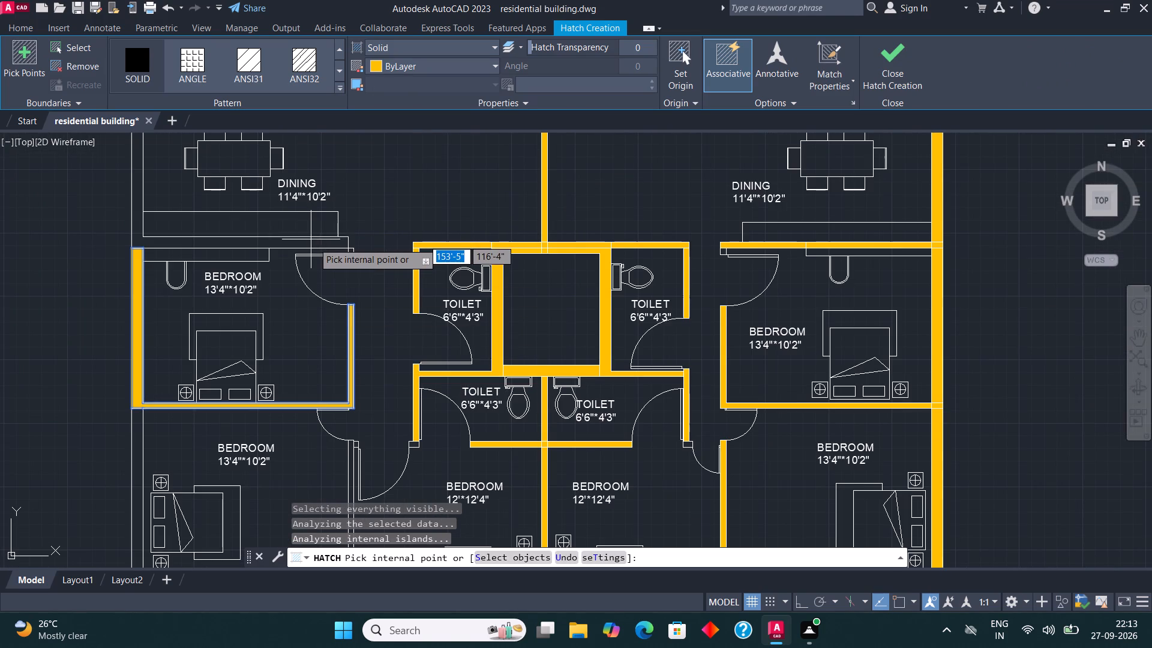
Solid-hatch the southwest flat's kitchen, utility and dining walls, including the wall between the dining area and the bedroom.
{"action": "scroll", "coordinate": [313, 242], "scroll_direction": "up", "scroll_amount": 1}
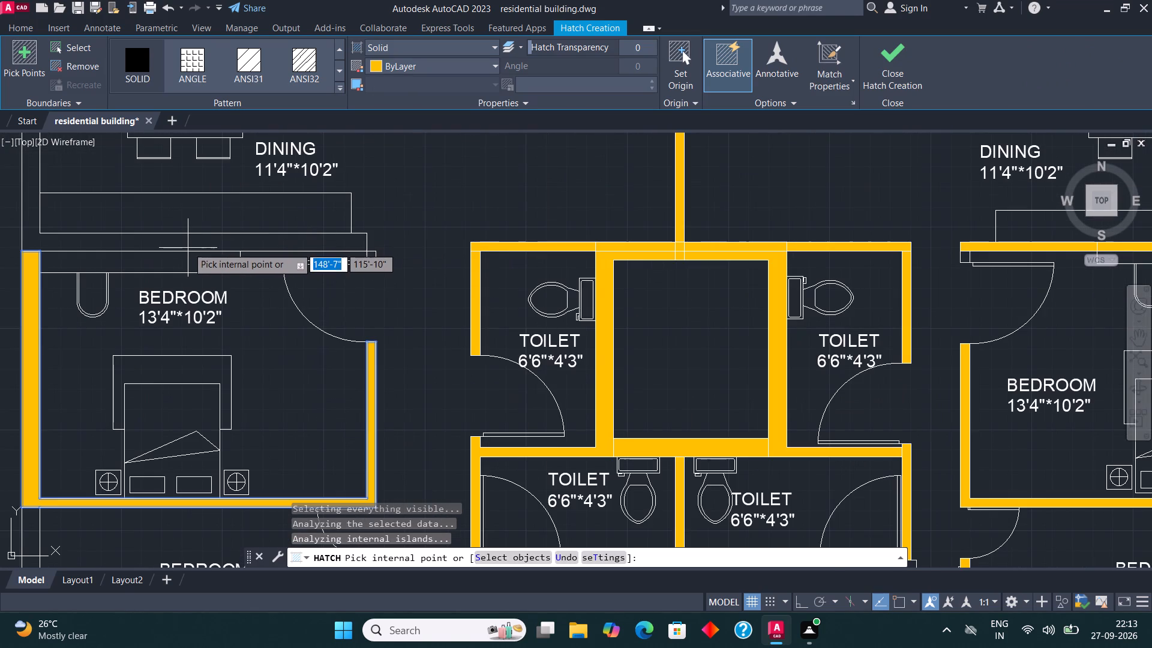
{"action": "left_click", "coordinate": [188, 247]}
{"action": "left_click", "coordinate": [722, 347]}
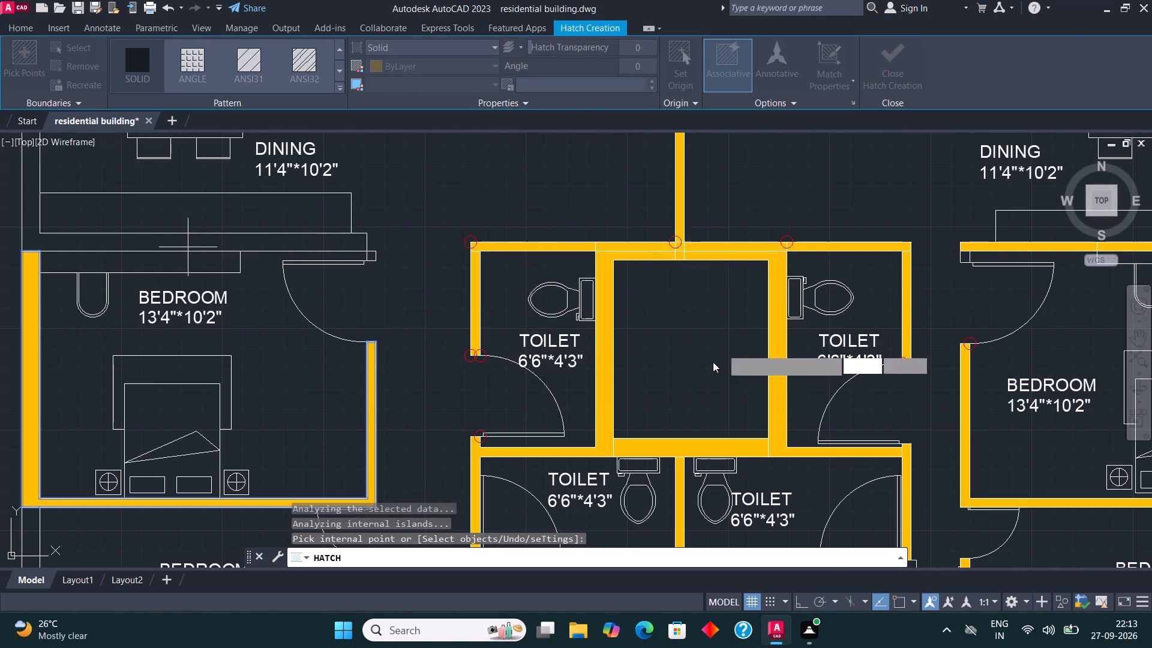
{"action": "scroll", "coordinate": [706, 401], "scroll_direction": "down", "scroll_amount": 3}
{"action": "scroll", "coordinate": [526, 286], "scroll_direction": "up", "scroll_amount": 2}
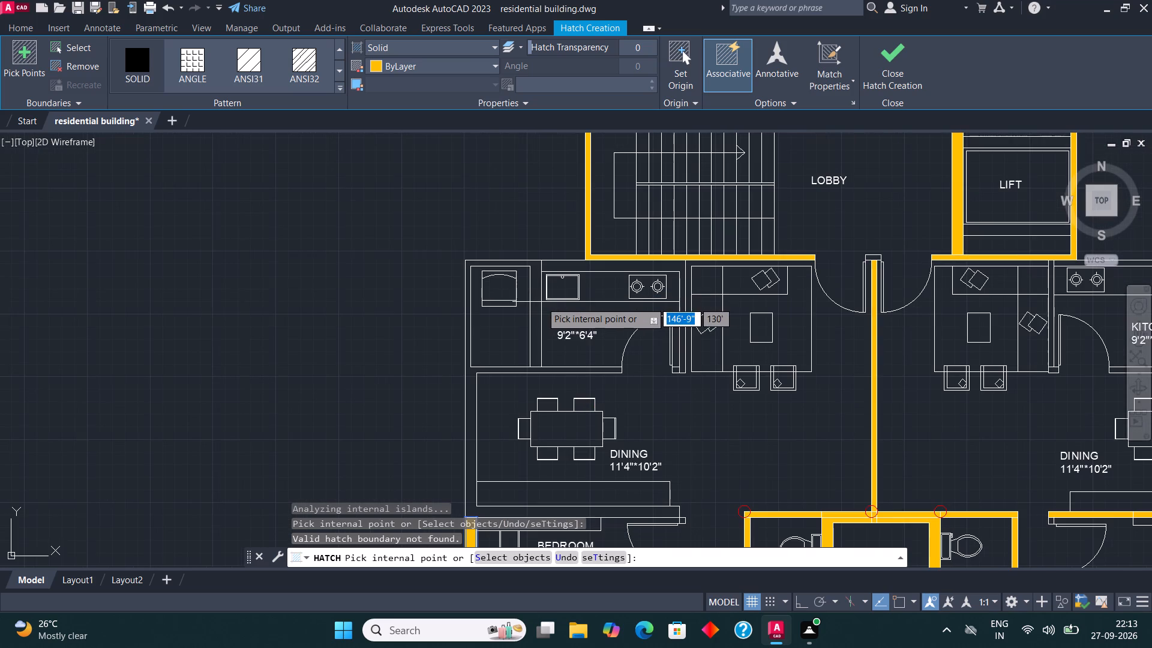
{"action": "left_click", "coordinate": [536, 294]}
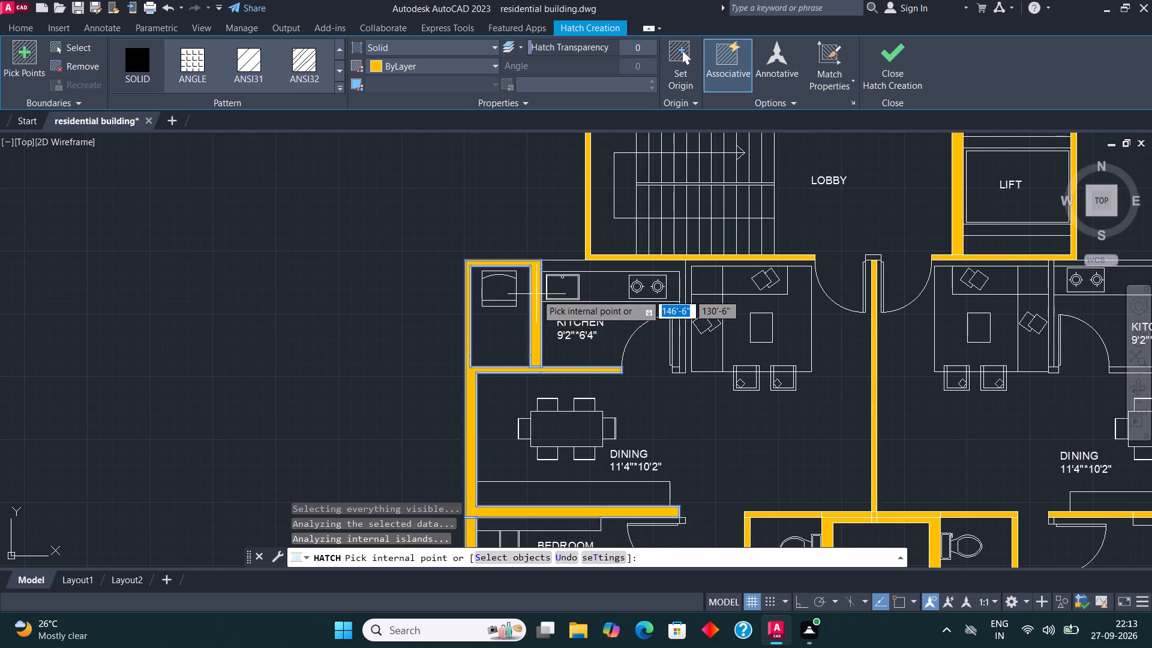
{"action": "left_click", "coordinate": [664, 269]}
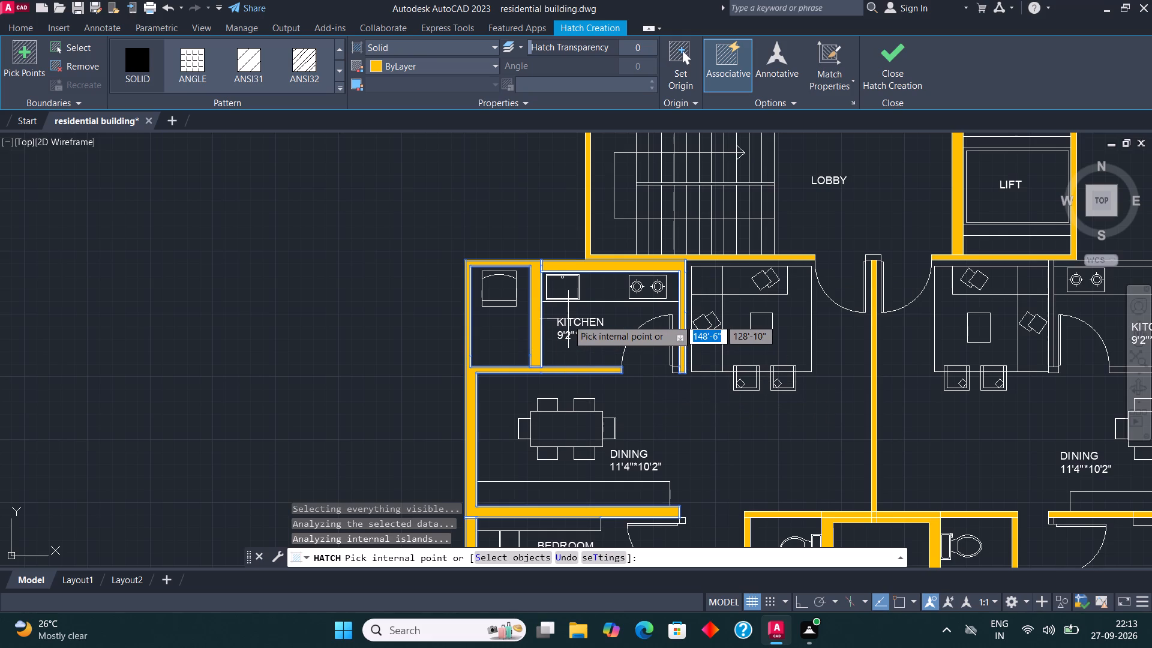
Solid-hatch the west, south and east walls of the southernmost west 13'4"*10'2" bedroom, down along the balcony's east side.
{"action": "scroll", "coordinate": [568, 322], "scroll_direction": "down", "scroll_amount": 2}
{"action": "scroll", "coordinate": [596, 470], "scroll_direction": "up", "scroll_amount": 3}
{"action": "scroll", "coordinate": [597, 372], "scroll_direction": "down", "scroll_amount": 3}
{"action": "scroll", "coordinate": [592, 466], "scroll_direction": "up", "scroll_amount": 3}
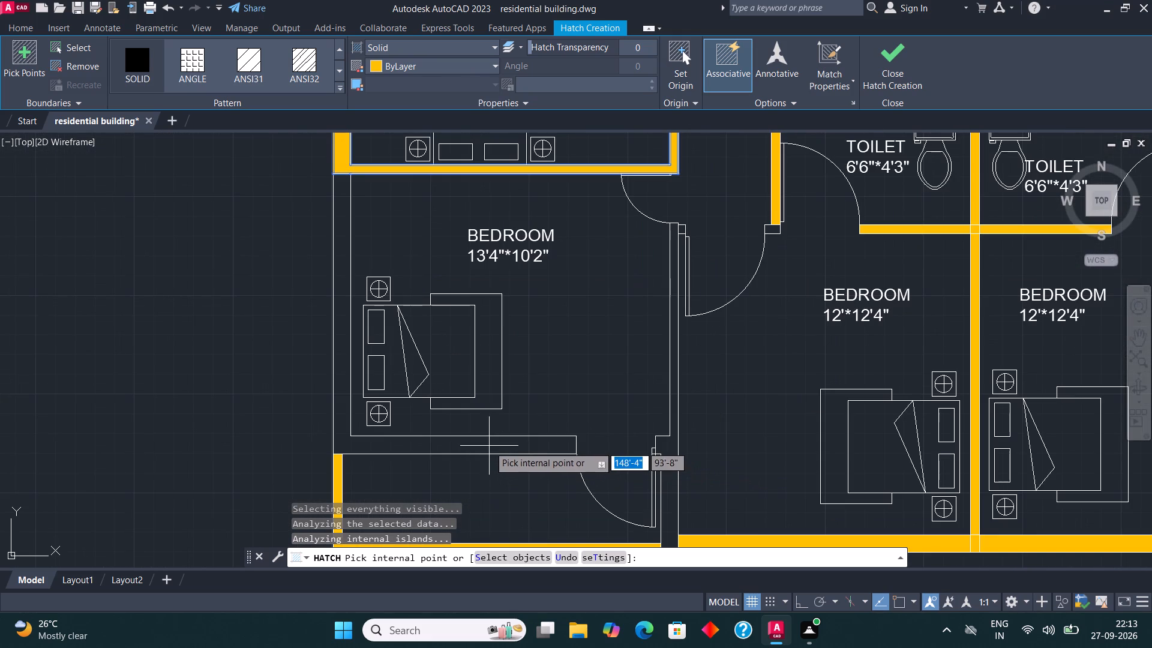
{"action": "left_click", "coordinate": [489, 446]}
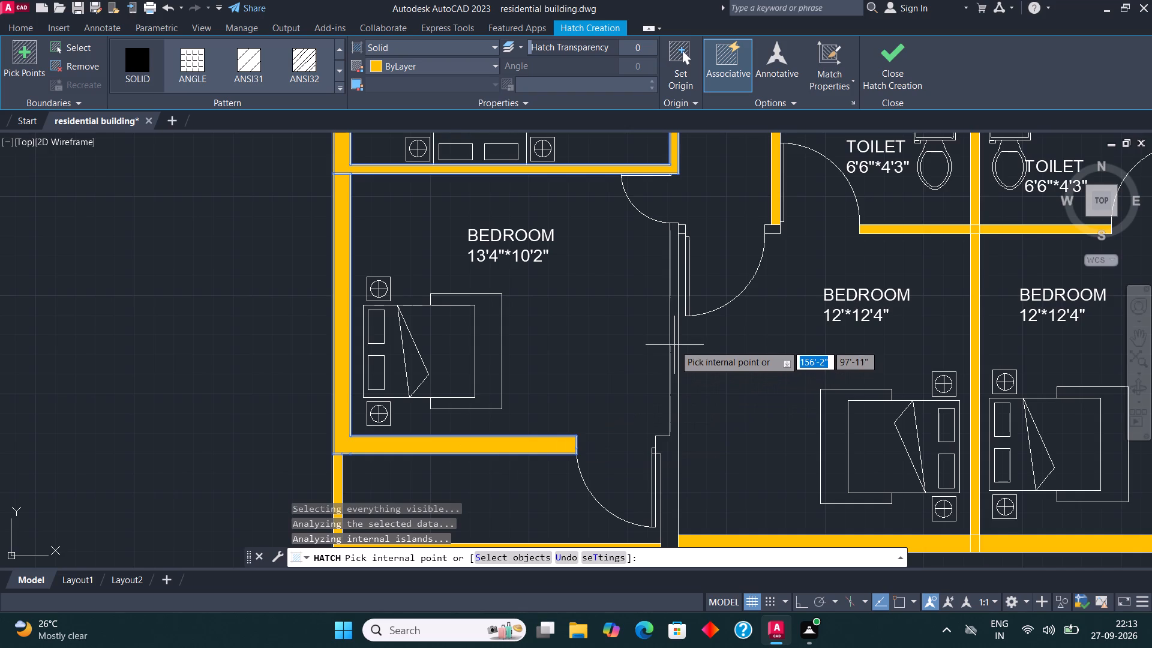
{"action": "left_click", "coordinate": [674, 345]}
Solid-hatch the wall west of the southeast balcony, the bedroom wall above it, and the balcony's outer walls.
{"action": "scroll", "coordinate": [563, 347], "scroll_direction": "down", "scroll_amount": 2}
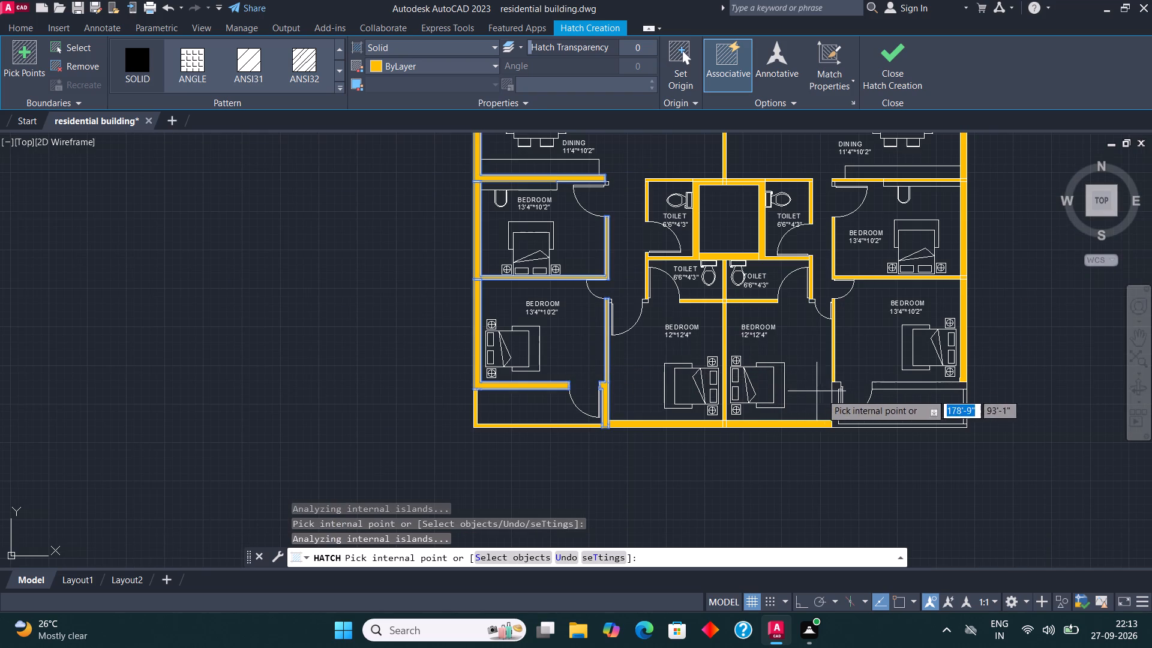
{"action": "scroll", "coordinate": [863, 405], "scroll_direction": "up", "scroll_amount": 3}
{"action": "left_click", "coordinate": [790, 391]}
{"action": "scroll", "coordinate": [777, 406], "scroll_direction": "down", "scroll_amount": 1}
{"action": "left_click", "coordinate": [873, 377]}
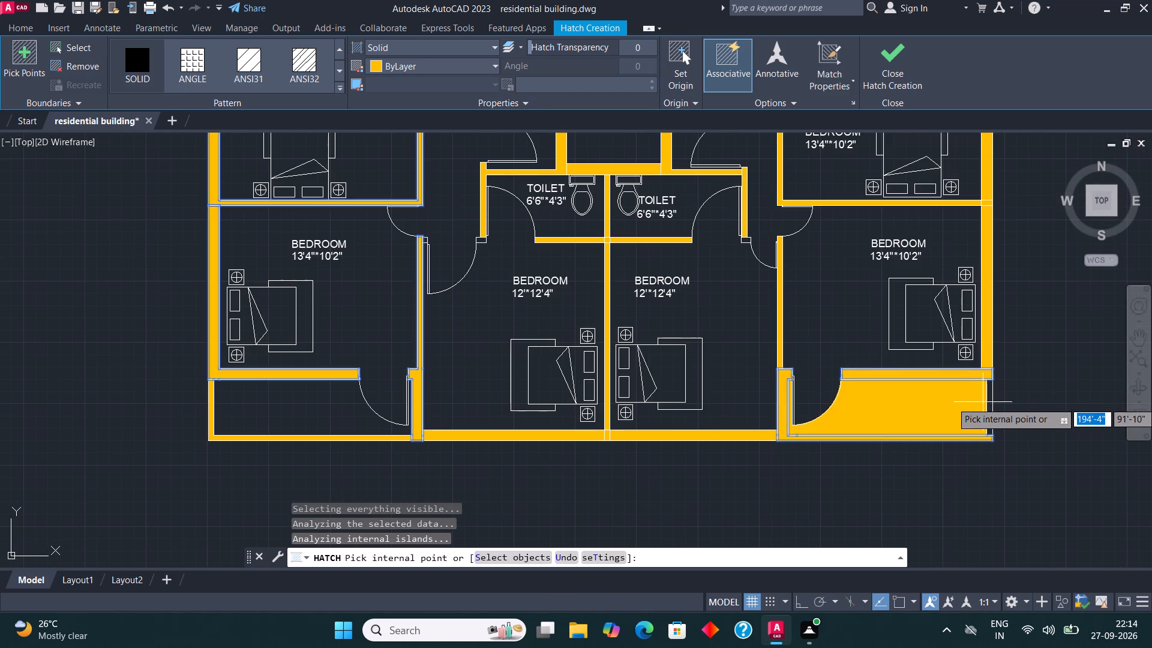
{"action": "left_click", "coordinate": [991, 401]}
{"action": "scroll", "coordinate": [859, 488], "scroll_direction": "down", "scroll_amount": 2}
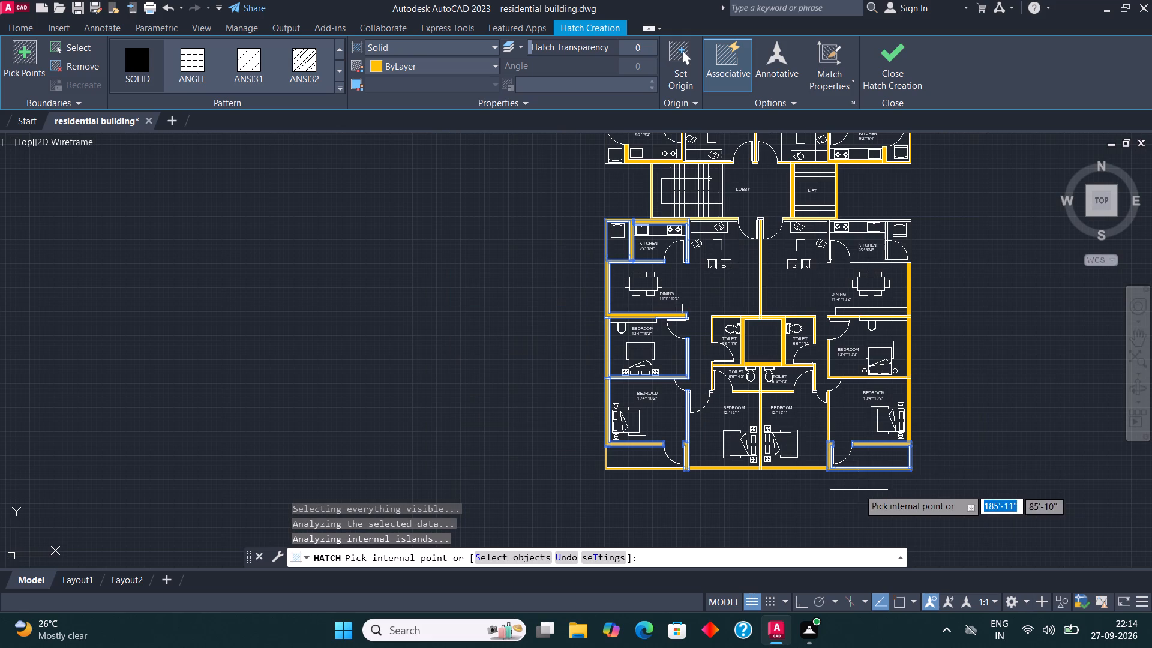
Solid-hatch the southeast flat's kitchen walls on the west, north and south, plus the partition between kitchen and utility.
{"action": "scroll", "coordinate": [886, 214], "scroll_direction": "up", "scroll_amount": 3}
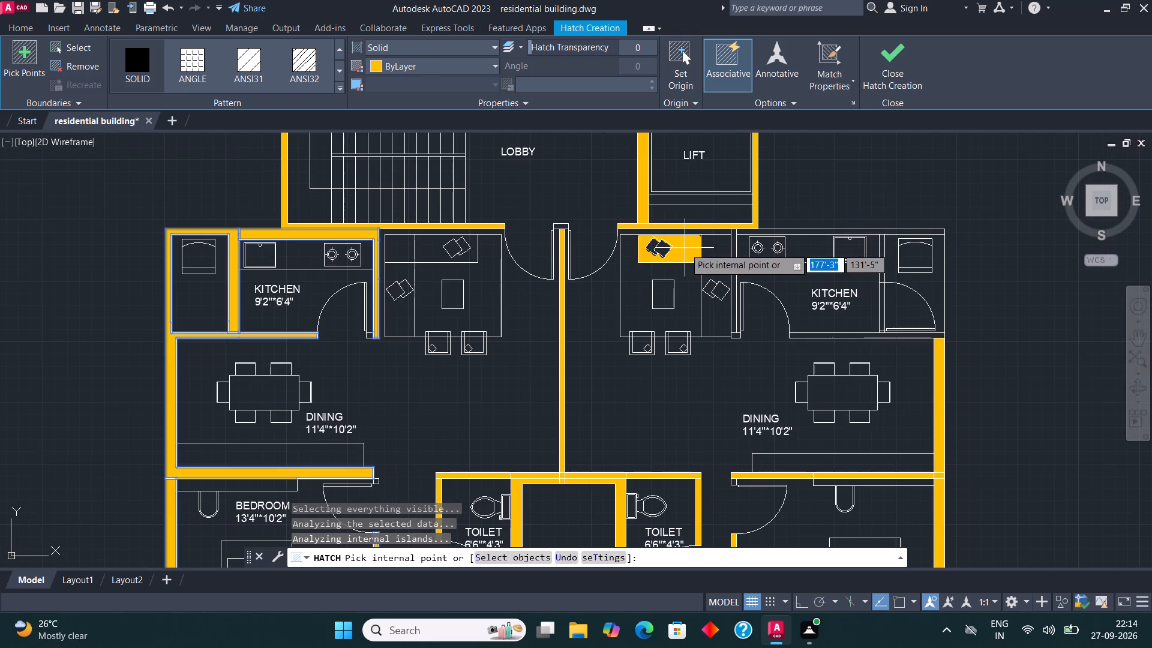
{"action": "scroll", "coordinate": [761, 247], "scroll_direction": "up", "scroll_amount": 3}
{"action": "left_click", "coordinate": [634, 281]}
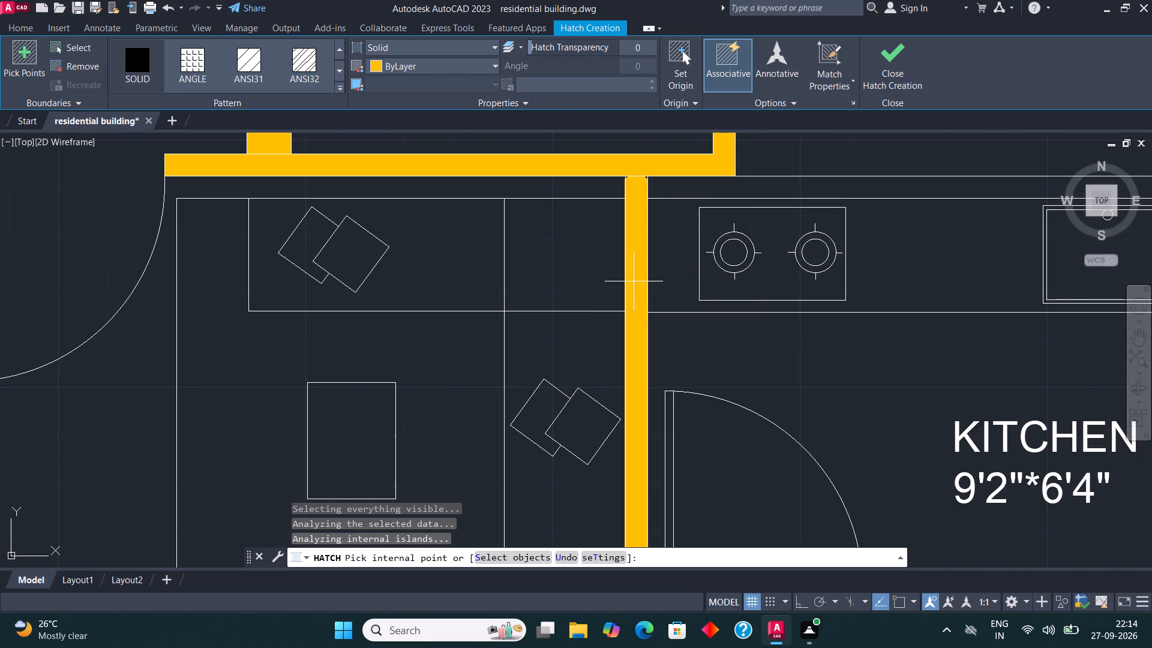
{"action": "scroll", "coordinate": [633, 281], "scroll_direction": "down", "scroll_amount": 2}
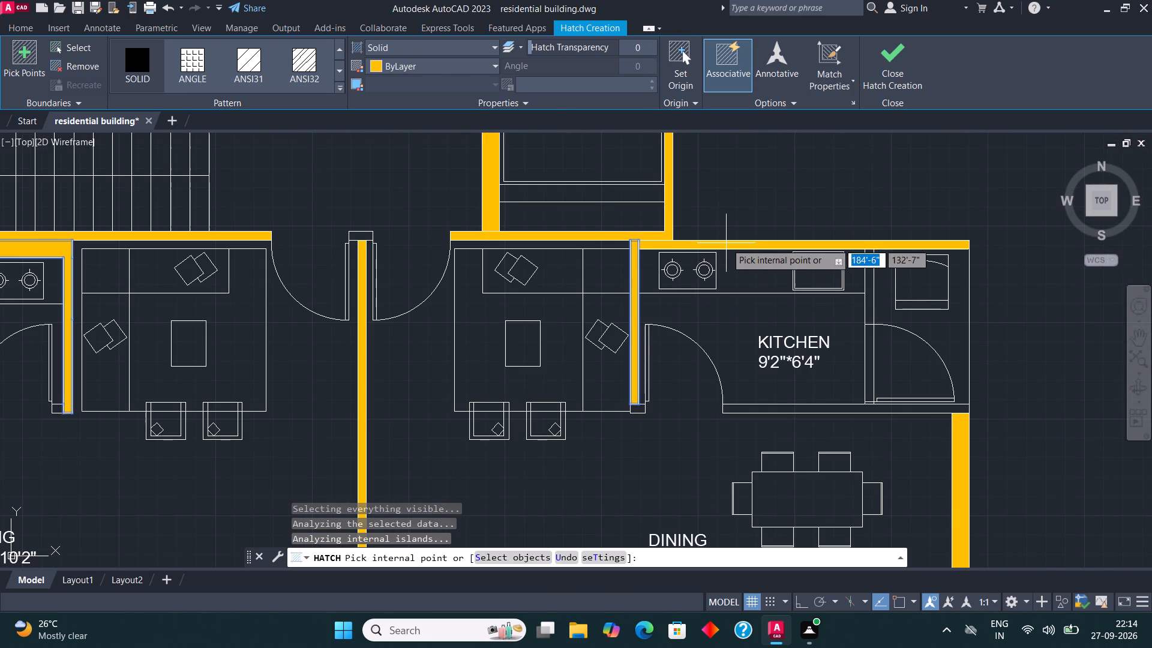
{"action": "left_click", "coordinate": [726, 243]}
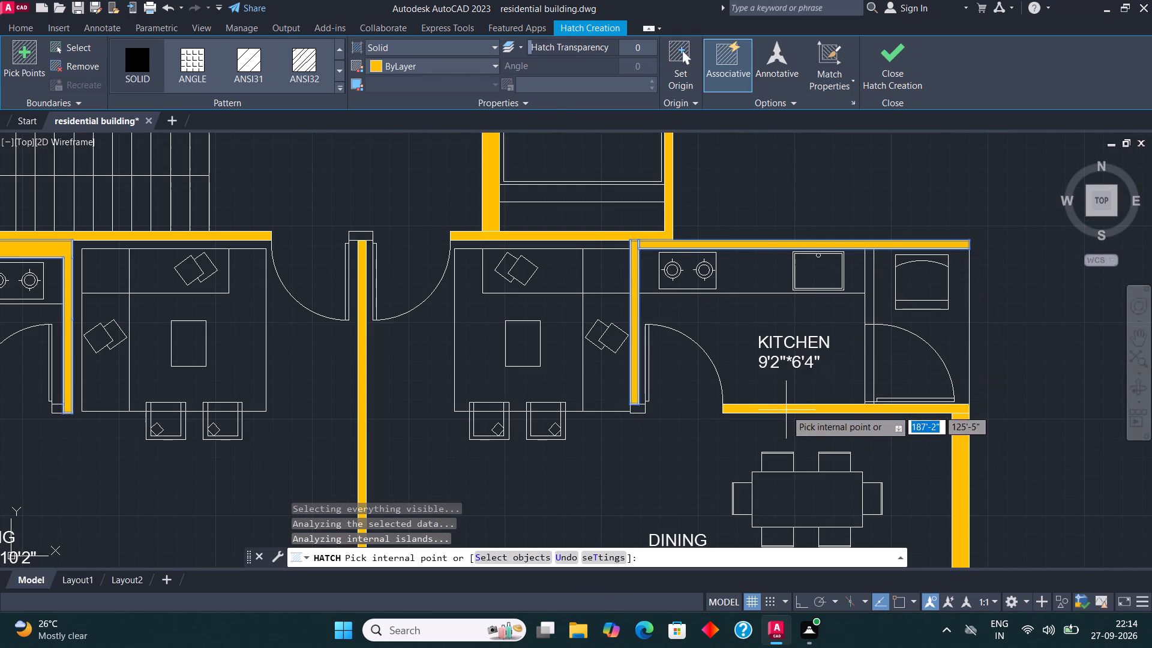
{"action": "left_click", "coordinate": [786, 410]}
{"action": "left_click", "coordinate": [871, 308]}
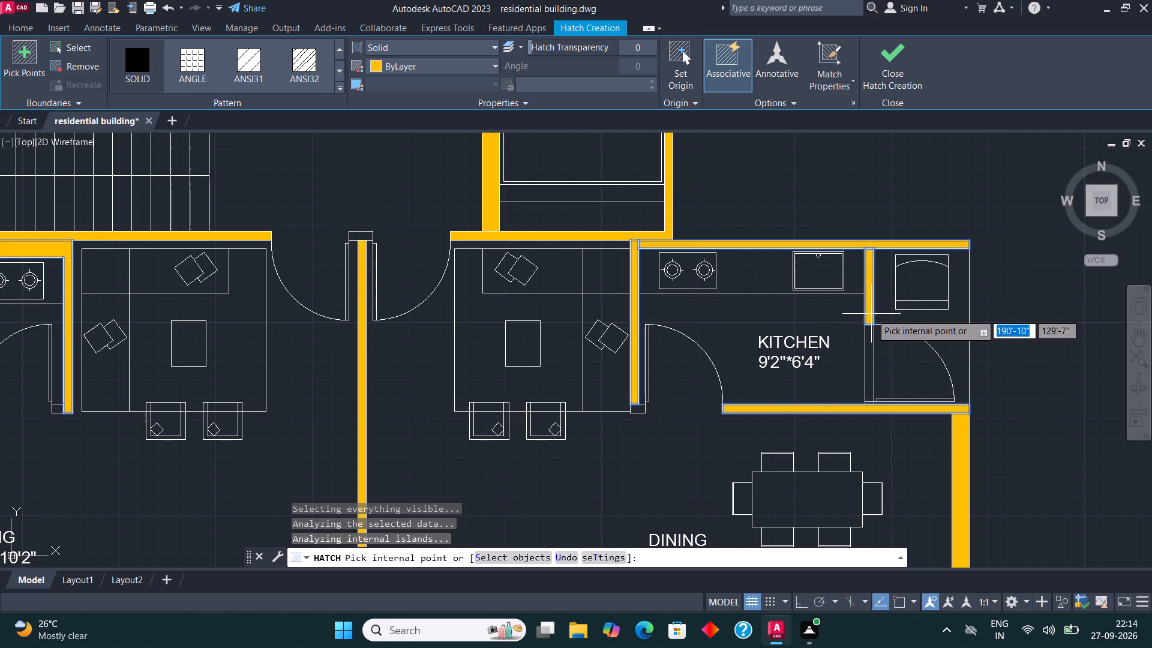
{"action": "left_click", "coordinate": [898, 67]}
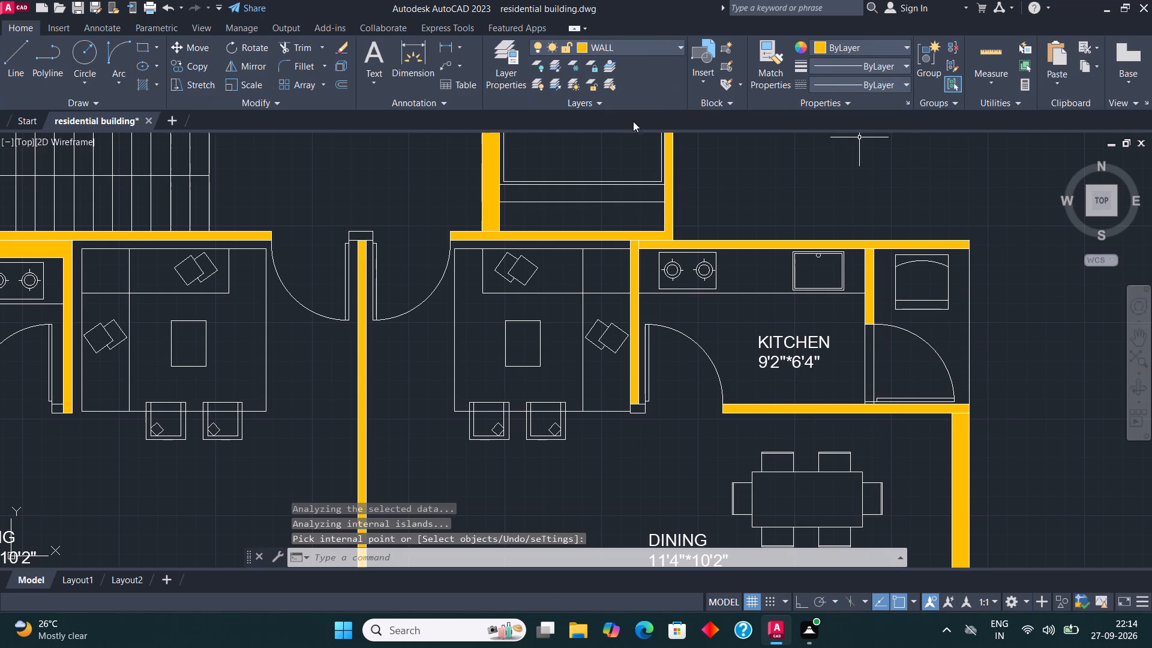
Trim the leftover wall lines across the door opening between the southeast flat's kitchen and utility.
{"action": "left_click", "coordinate": [309, 47]}
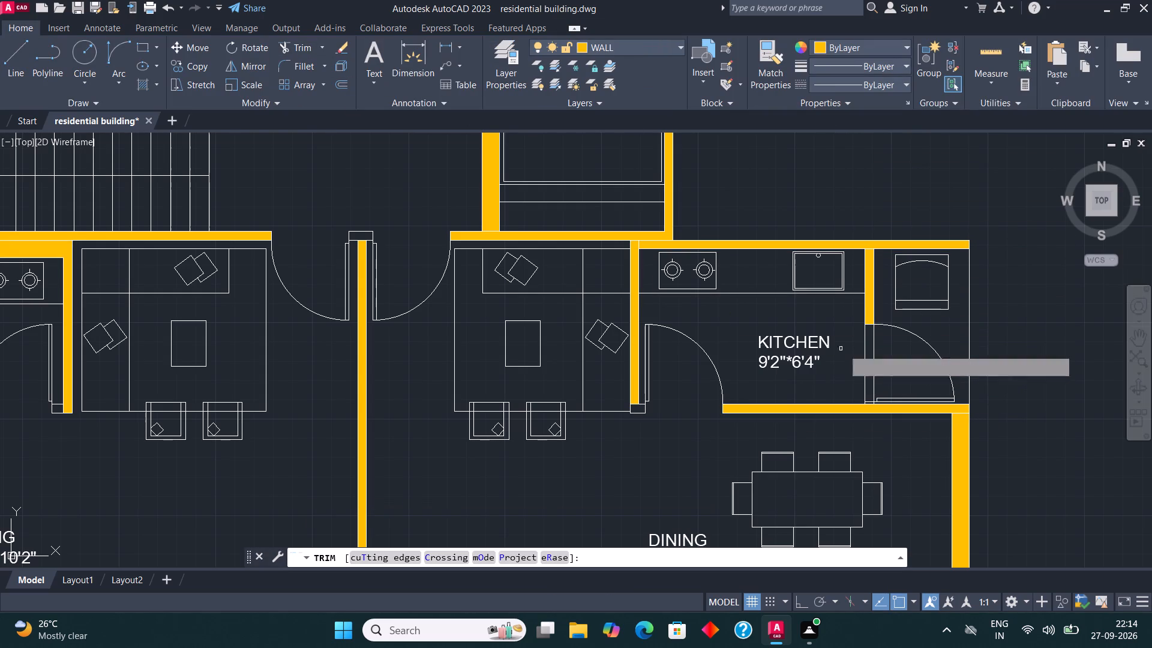
{"action": "left_click", "coordinate": [884, 361]}
{"action": "left_click", "coordinate": [850, 370]}
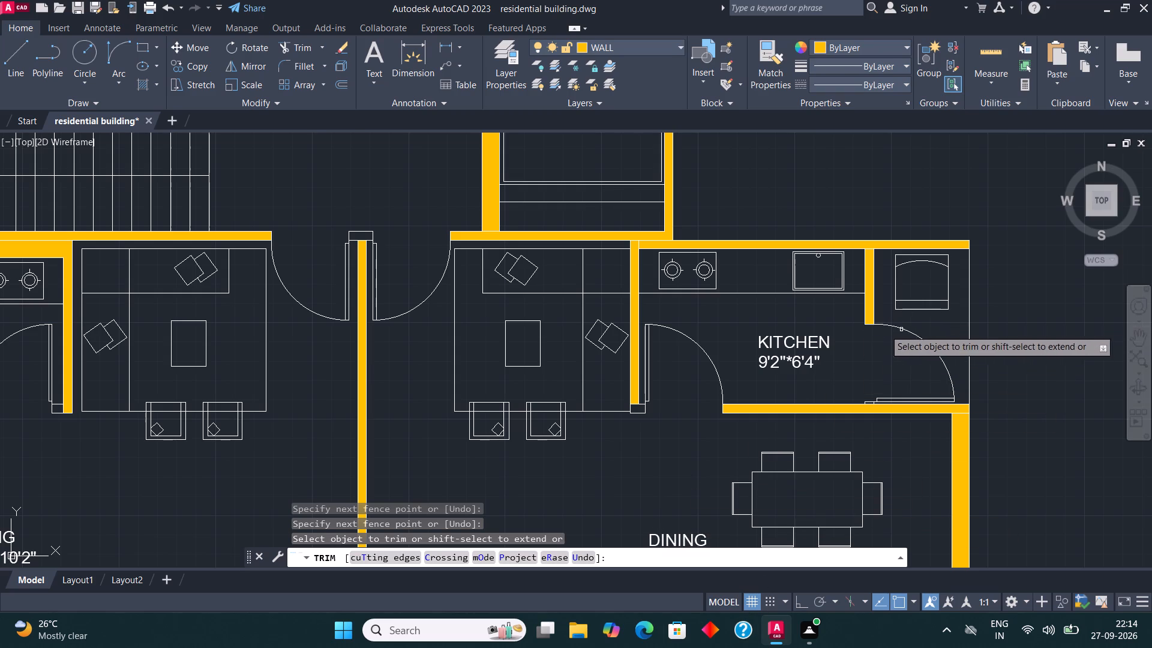
{"action": "scroll", "coordinate": [719, 312], "scroll_direction": "down", "scroll_amount": 1}
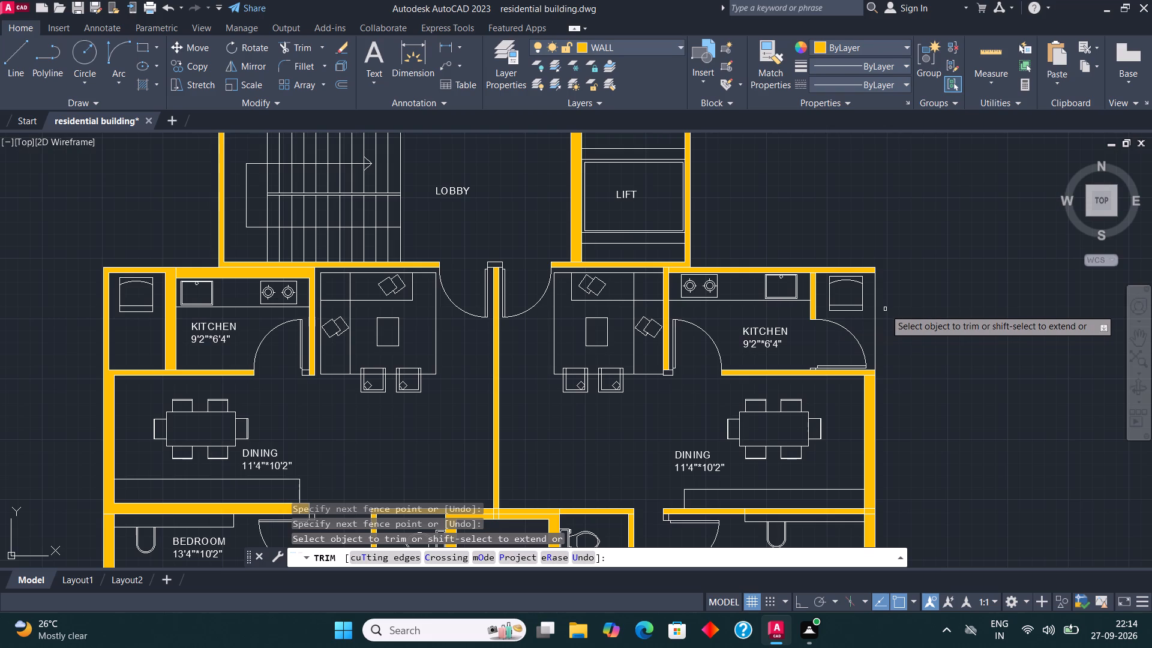
{"action": "key", "text": "Escape"}
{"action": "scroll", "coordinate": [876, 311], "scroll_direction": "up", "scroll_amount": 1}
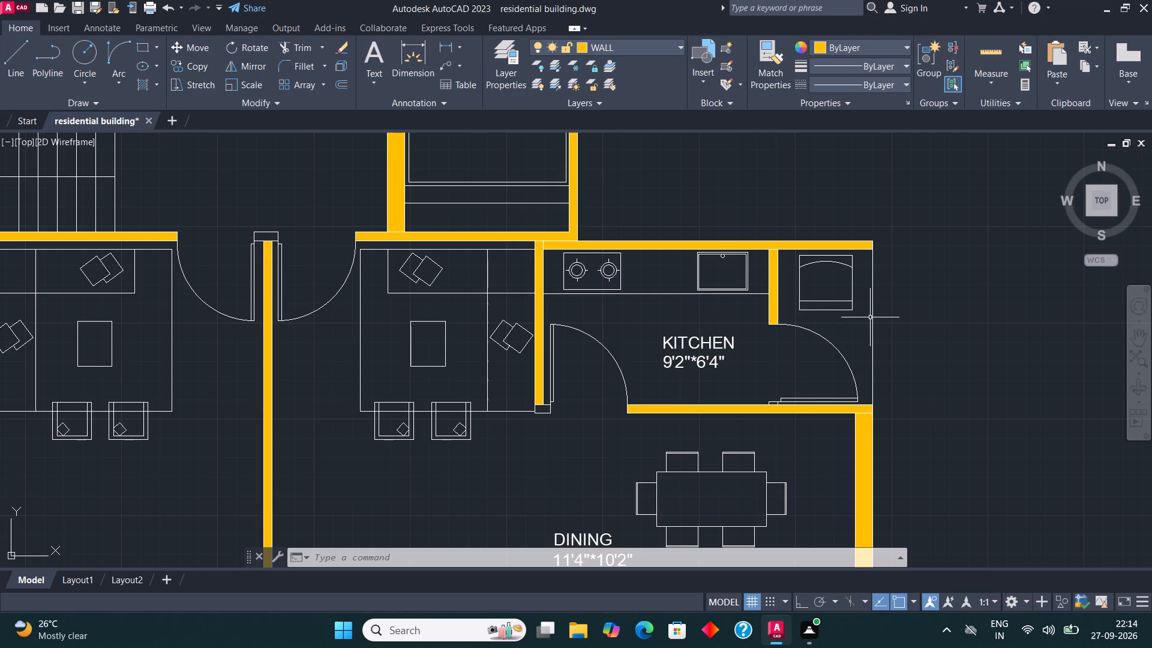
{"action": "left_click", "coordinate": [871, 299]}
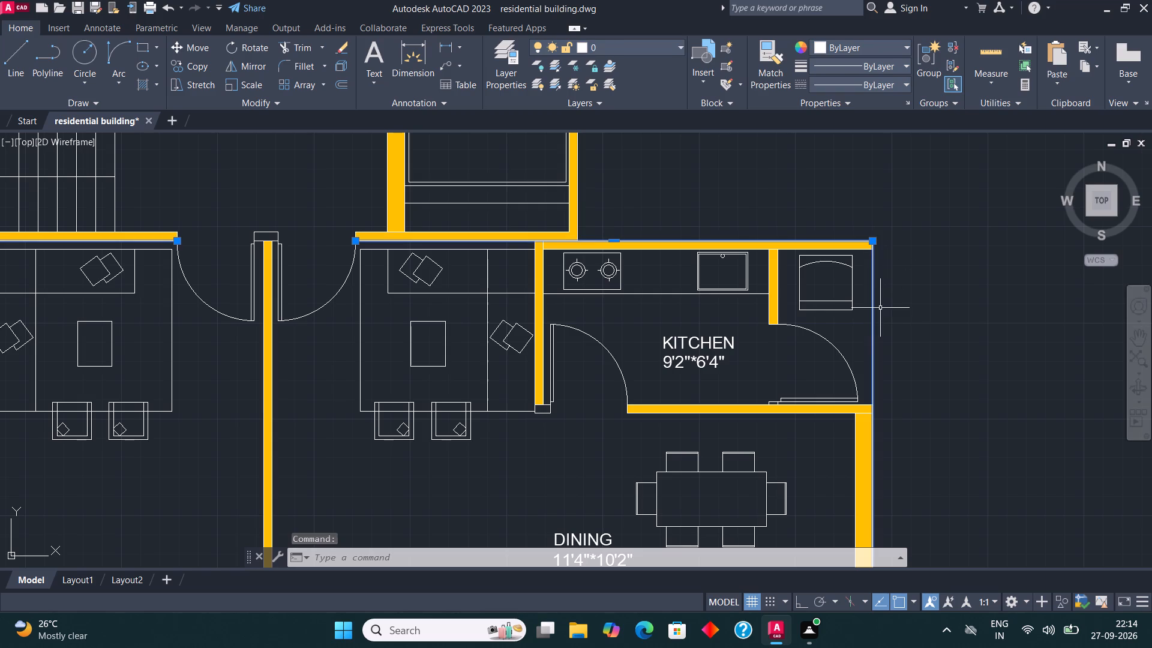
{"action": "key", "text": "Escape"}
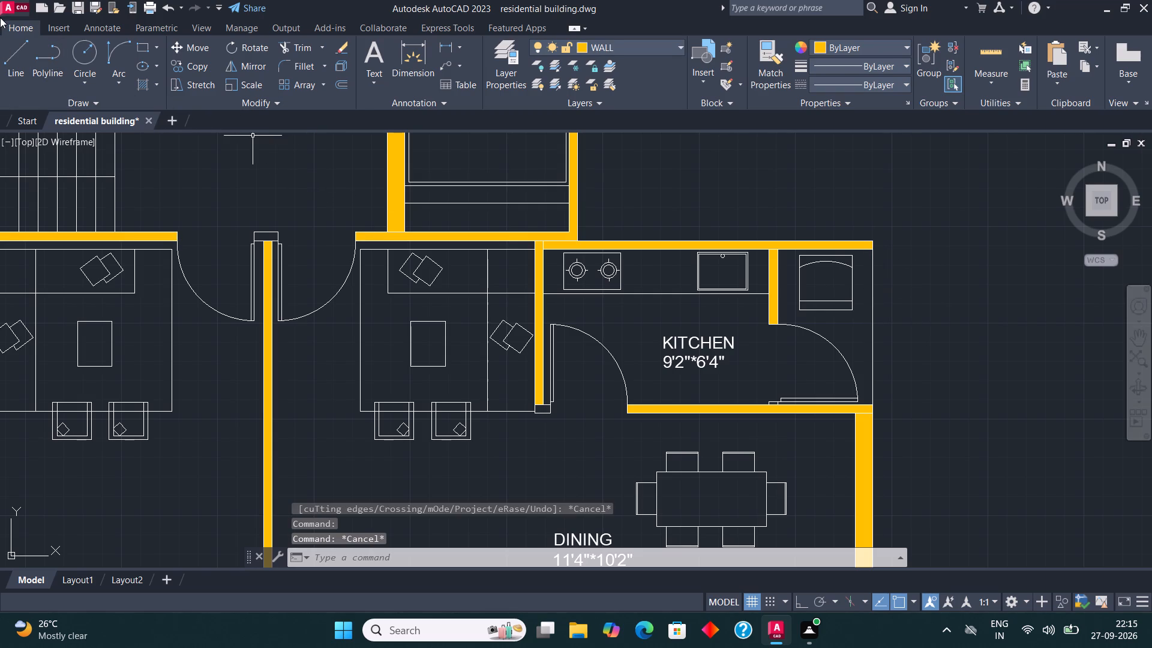
Draw a line on the WALL layer along the southeast utility's open east edge, from the north wall to the south wall.
{"action": "left_click", "coordinate": [21, 55]}
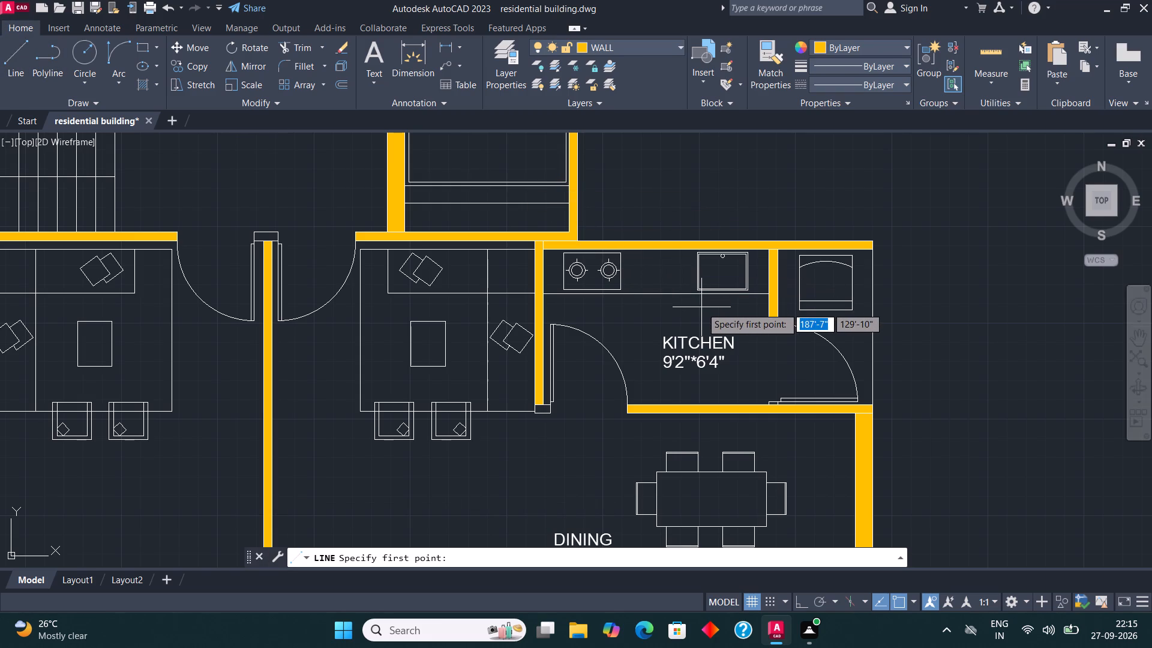
{"action": "scroll", "coordinate": [701, 307], "scroll_direction": "up", "scroll_amount": 1}
{"action": "left_click", "coordinate": [970, 214]}
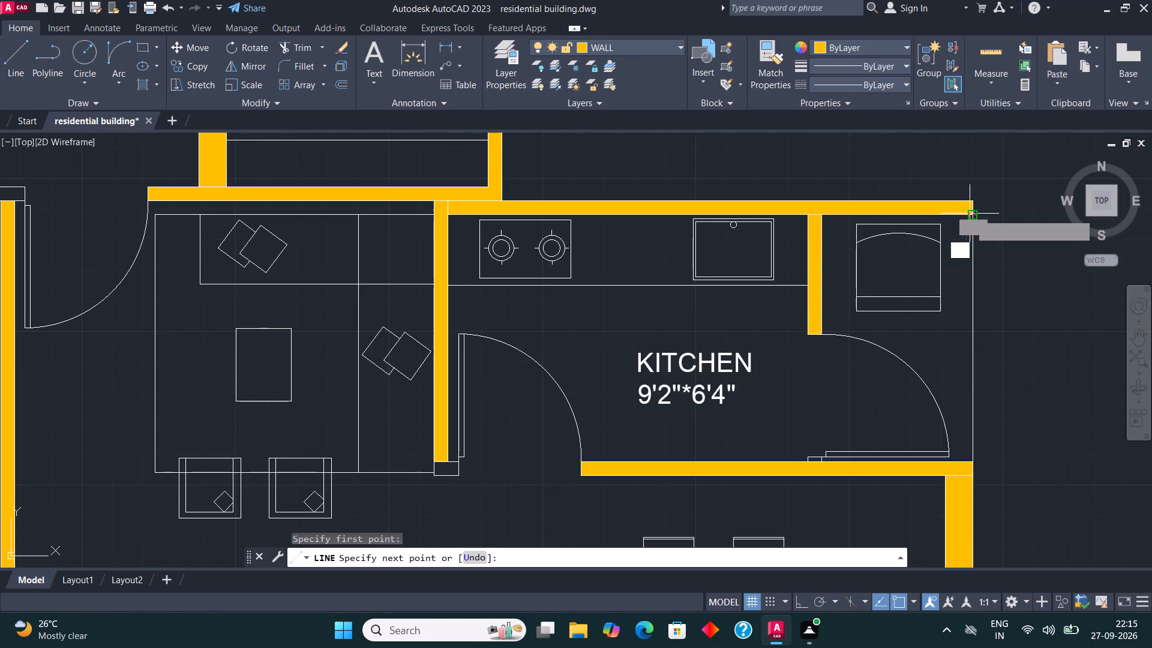
{"action": "left_click", "coordinate": [975, 464]}
{"action": "key", "text": "Escape"}
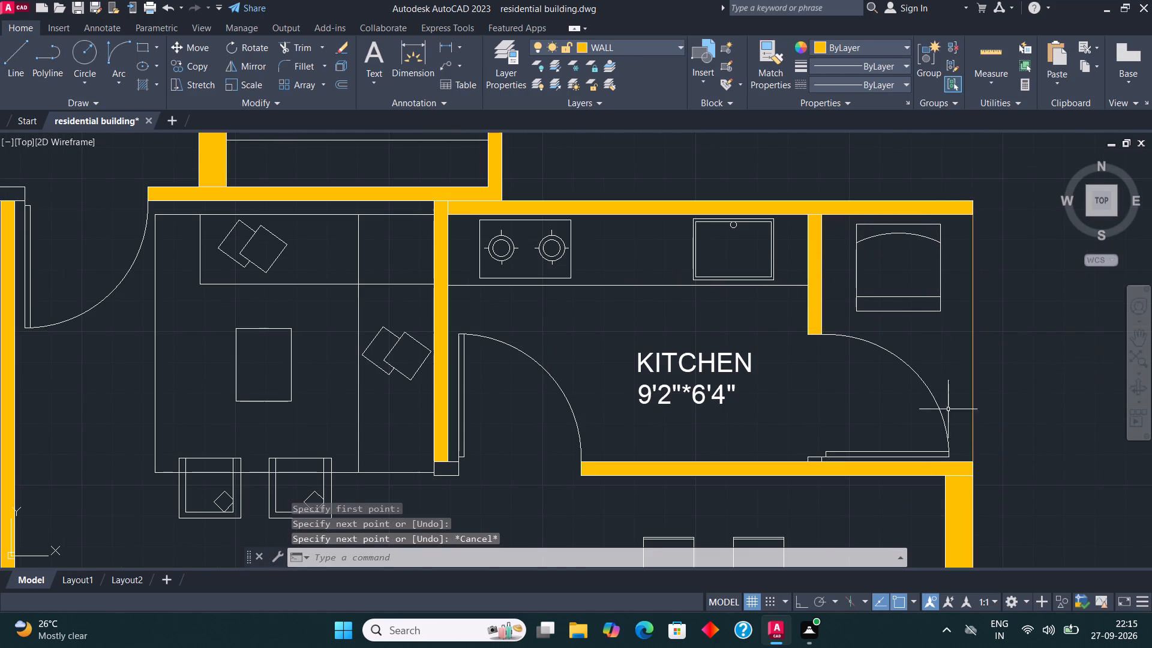
Copy the utility's east edge line 2" inward to the west.
{"action": "scroll", "coordinate": [583, 320], "scroll_direction": "down", "scroll_amount": 2}
{"action": "scroll", "coordinate": [755, 343], "scroll_direction": "up", "scroll_amount": 2}
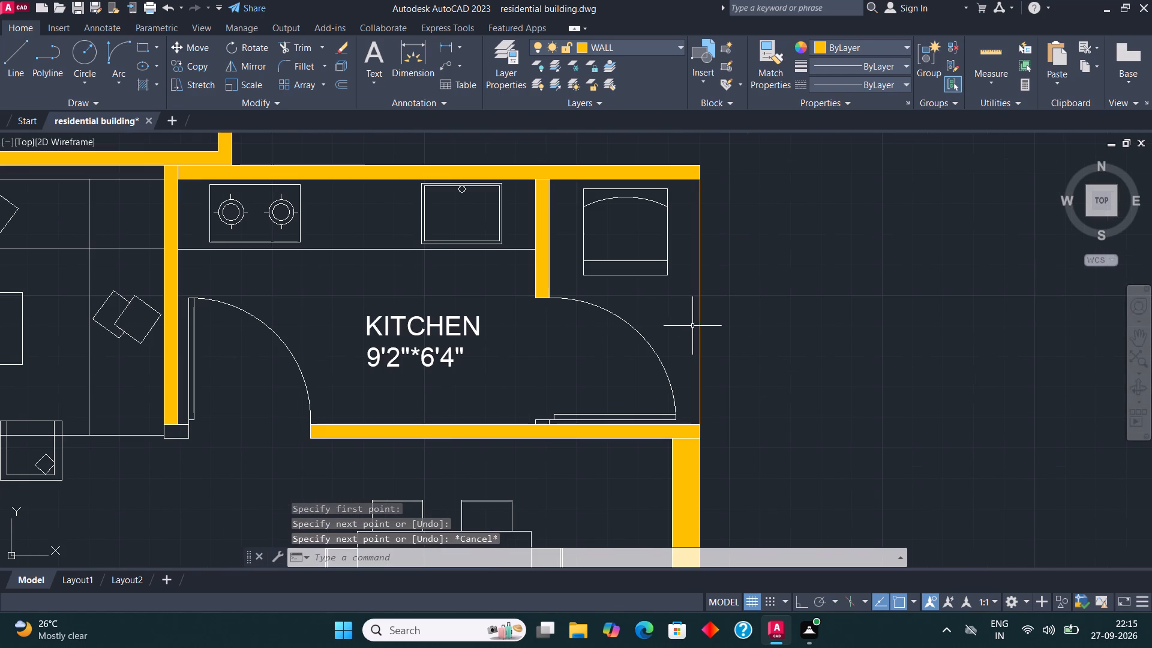
{"action": "left_click", "coordinate": [699, 331]}
{"action": "left_click", "coordinate": [184, 67]}
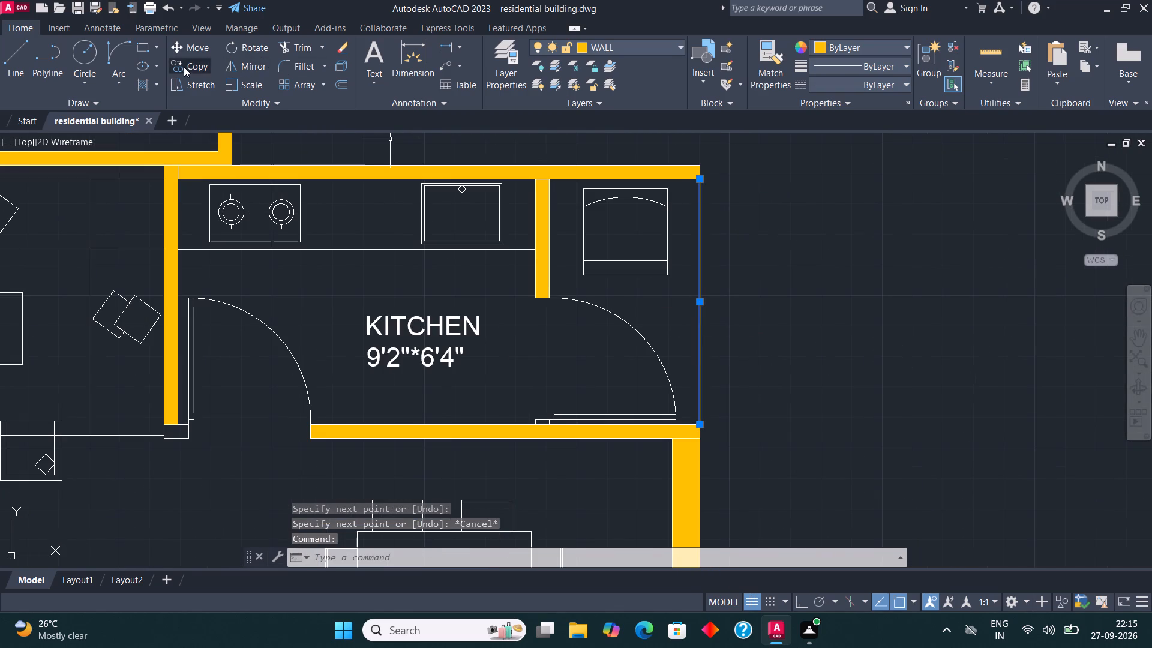
{"action": "left_click", "coordinate": [698, 313]}
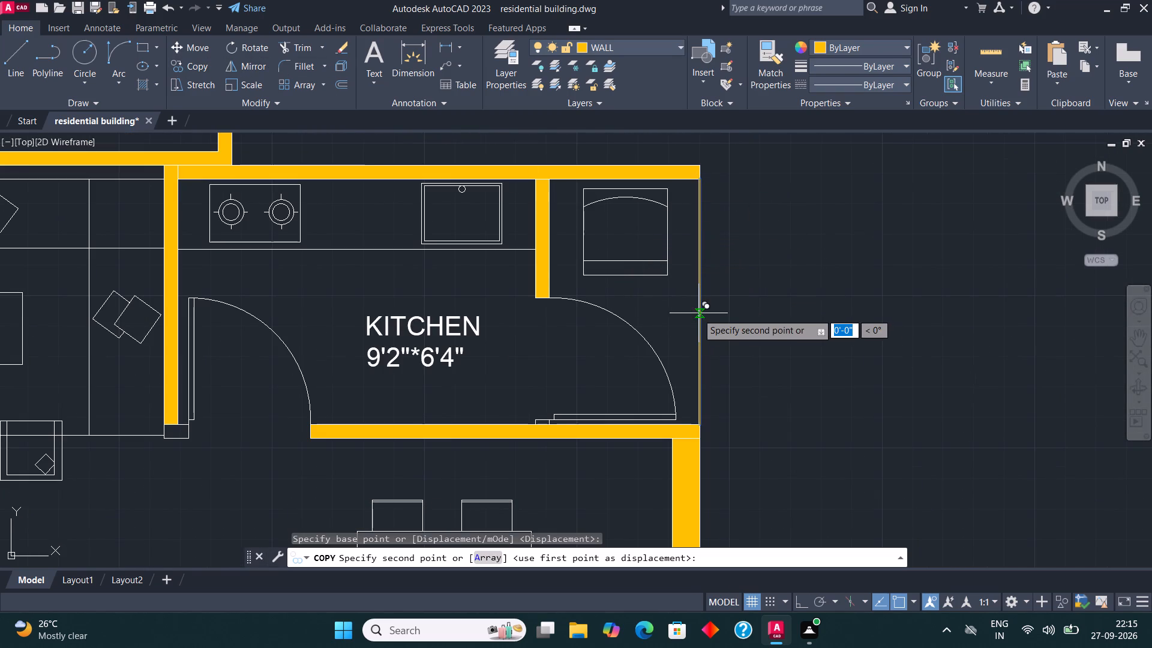
{"action": "type", "text": "2\""}
{"action": "key", "text": "Return"}
{"action": "key", "text": "Escape"}
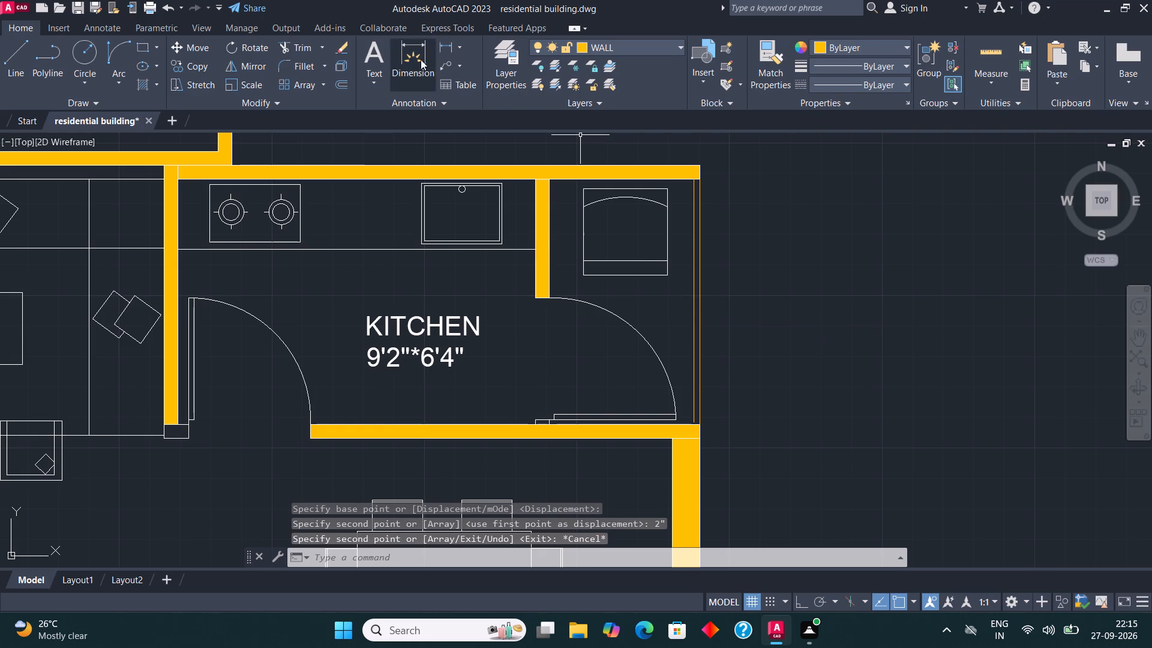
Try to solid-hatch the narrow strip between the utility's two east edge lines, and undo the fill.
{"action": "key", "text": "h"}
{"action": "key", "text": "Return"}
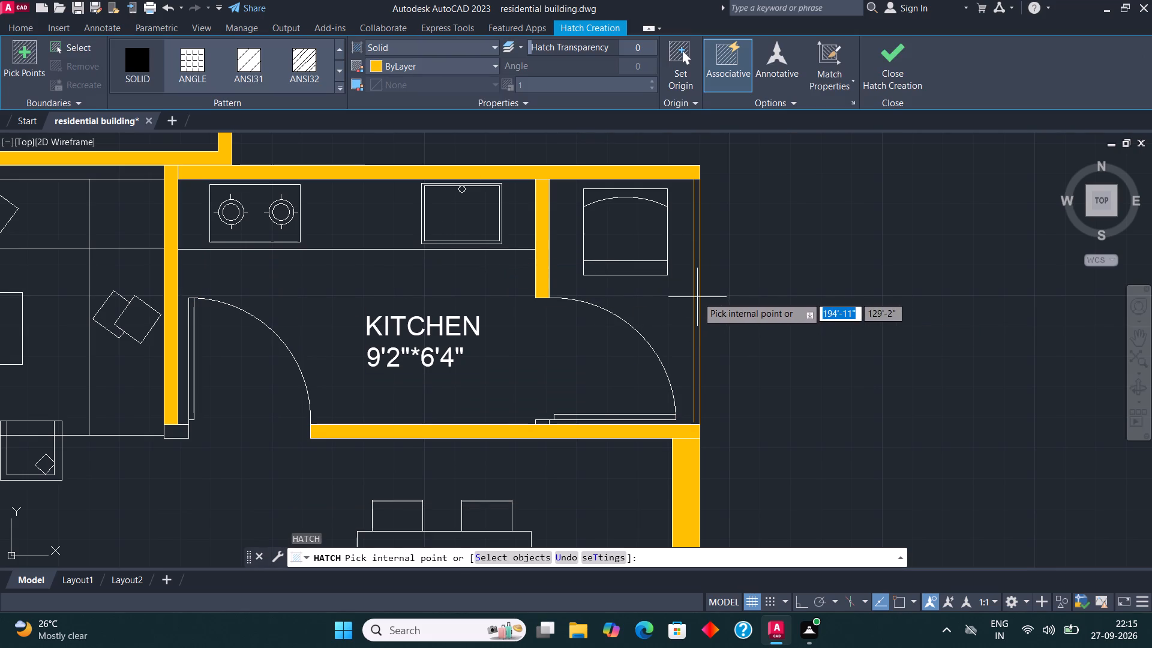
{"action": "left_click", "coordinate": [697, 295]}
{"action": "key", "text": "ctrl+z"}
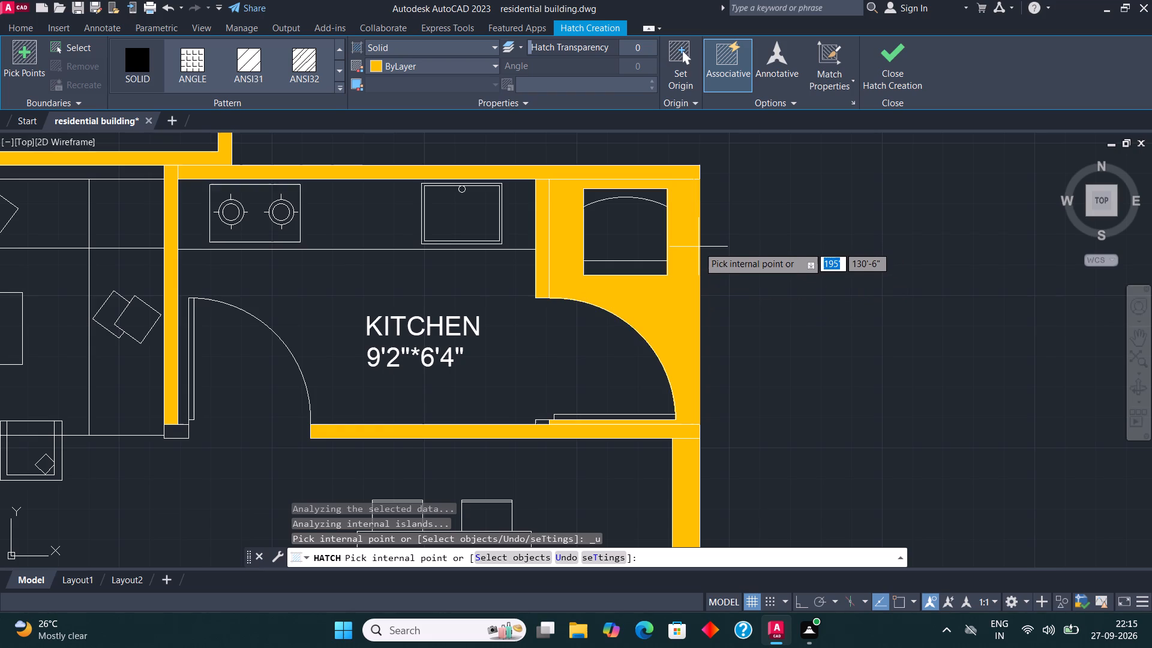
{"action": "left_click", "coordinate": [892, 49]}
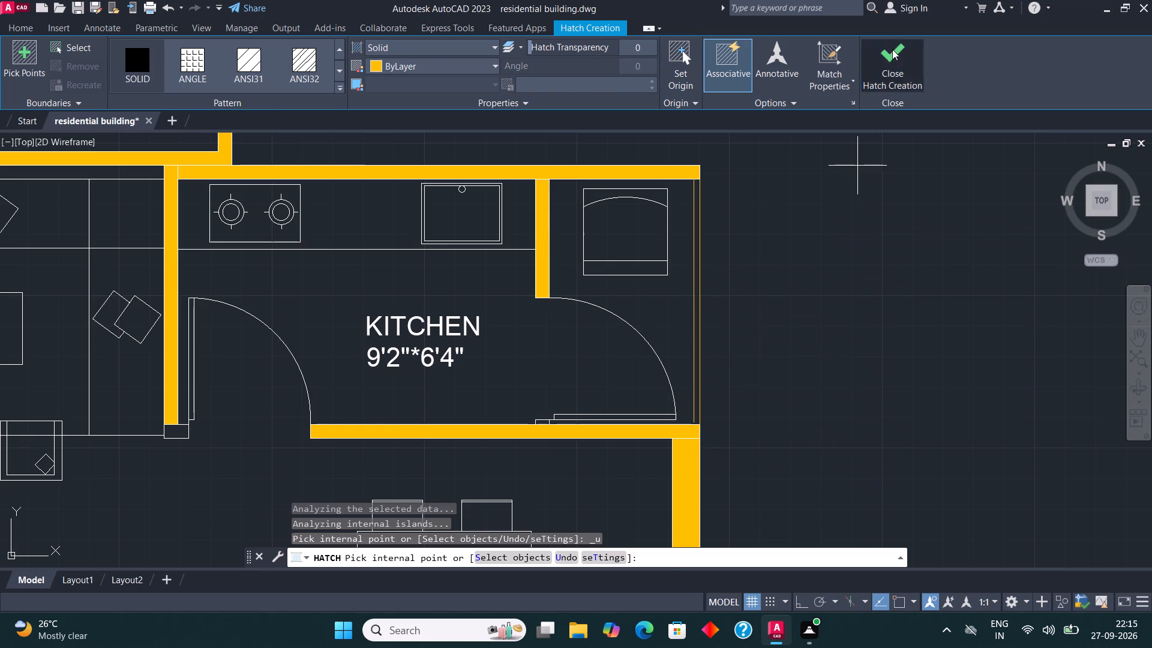
Solid-hatch the small door jambs at the south end of the kitchen side walls in both southern flats.
{"action": "scroll", "coordinate": [725, 247], "scroll_direction": "down", "scroll_amount": 2}
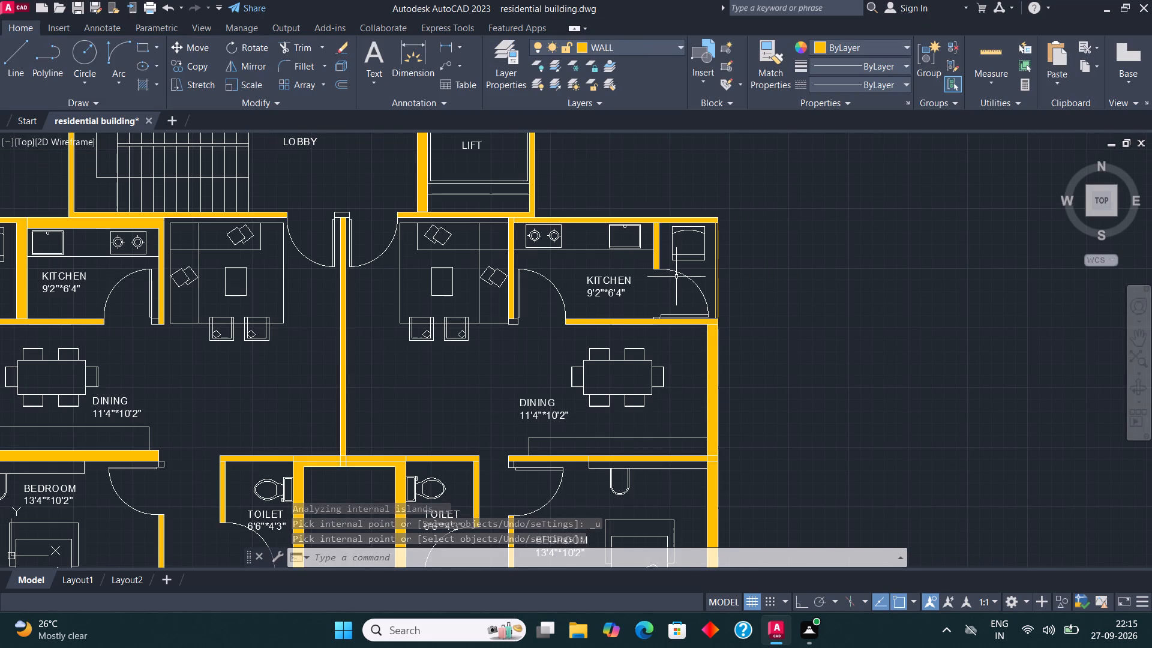
{"action": "key", "text": "h"}
{"action": "key", "text": "Return"}
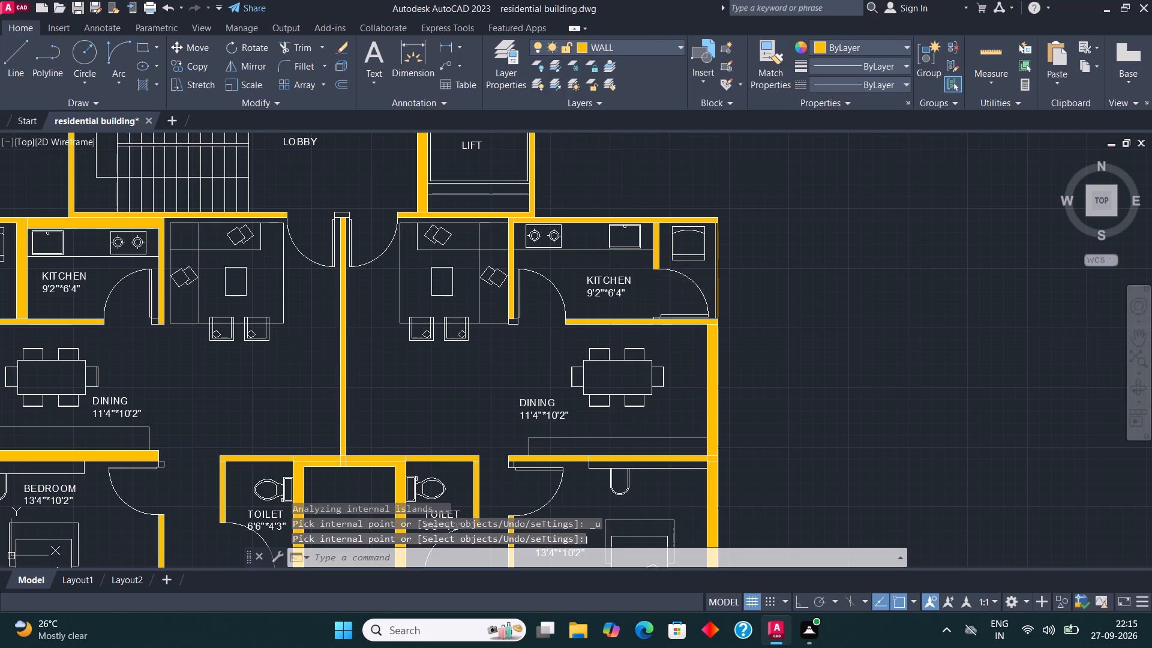
{"action": "scroll", "coordinate": [519, 322], "scroll_direction": "up", "scroll_amount": 2}
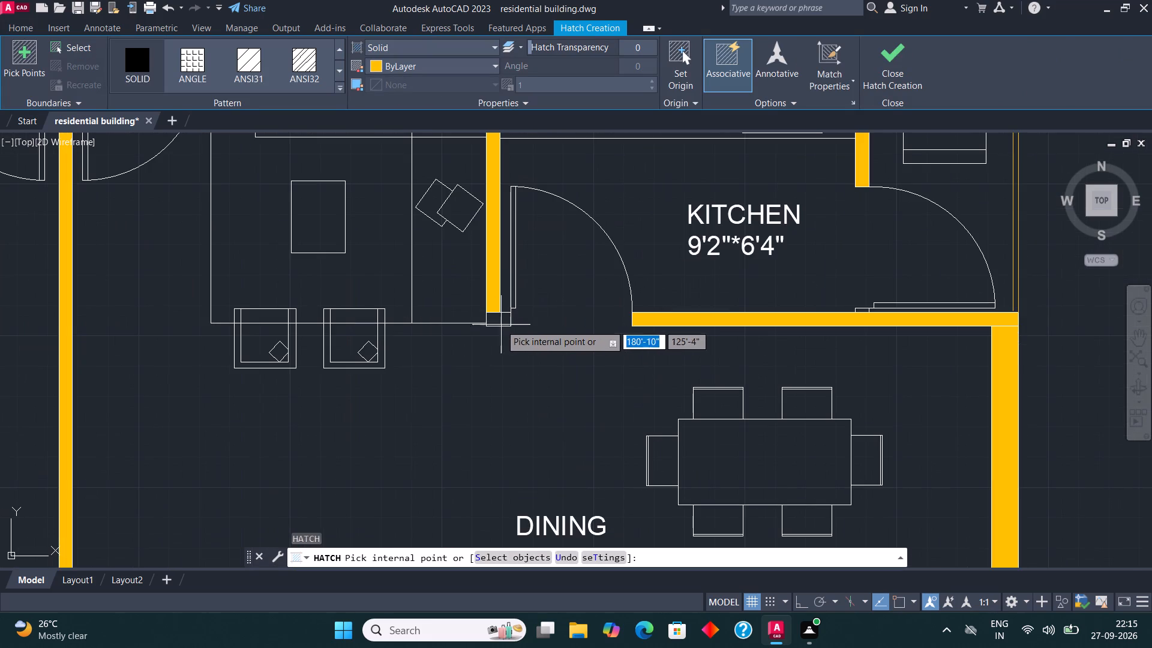
{"action": "left_click", "coordinate": [496, 320]}
{"action": "scroll", "coordinate": [496, 320], "scroll_direction": "down", "scroll_amount": 2}
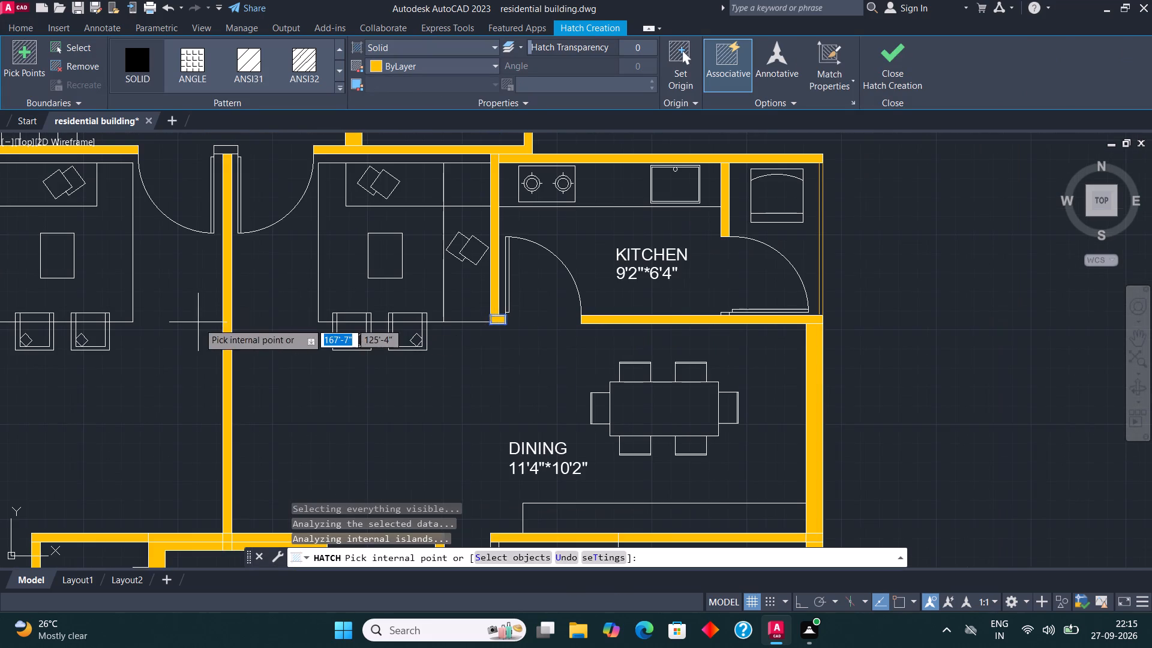
{"action": "scroll", "coordinate": [202, 328], "scroll_direction": "down", "scroll_amount": 3}
{"action": "scroll", "coordinate": [134, 328], "scroll_direction": "up", "scroll_amount": 4}
{"action": "left_click", "coordinate": [135, 323]}
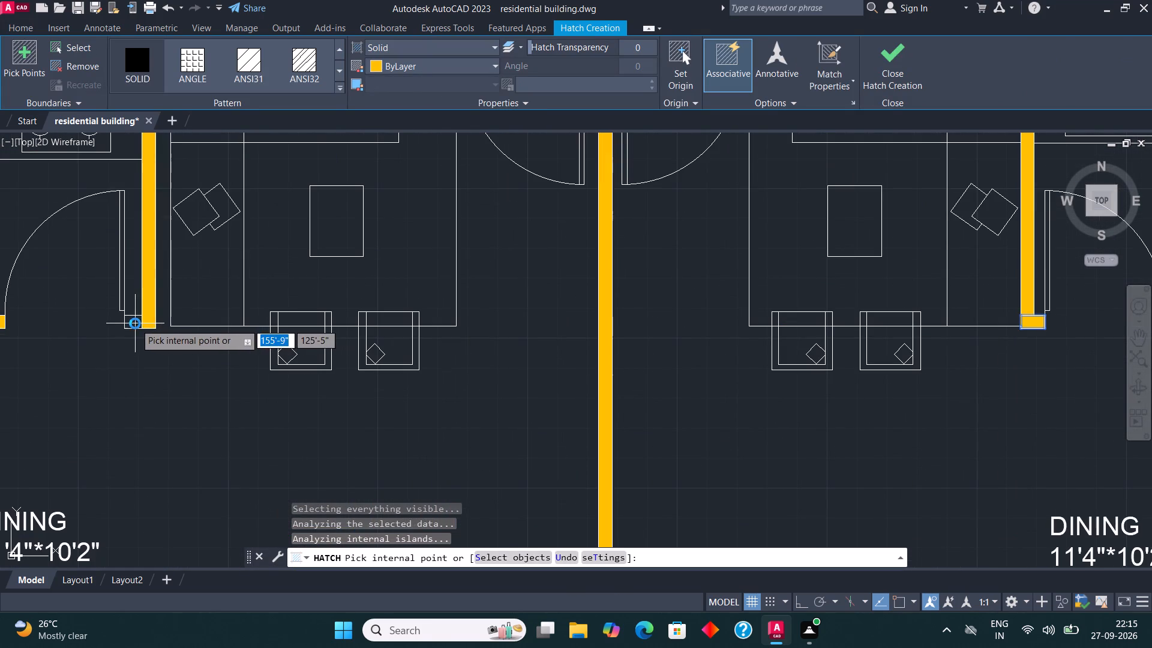
{"action": "key", "text": "ctrl+z"}
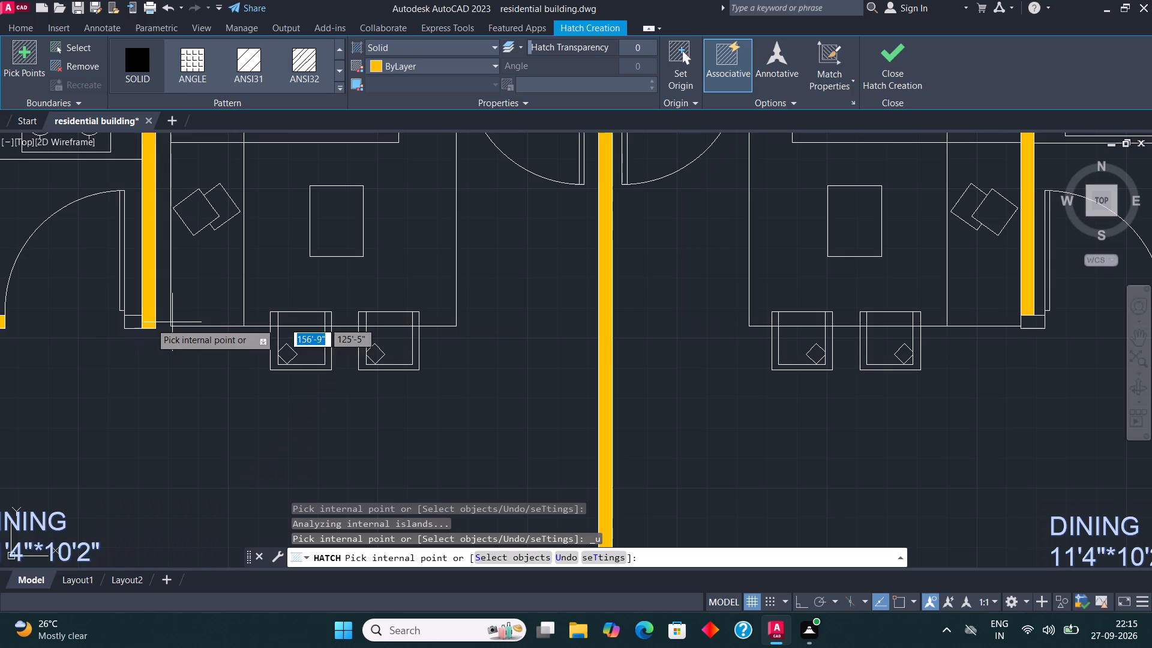
{"action": "left_click", "coordinate": [130, 325]}
{"action": "scroll", "coordinate": [269, 340], "scroll_direction": "down", "scroll_amount": 3}
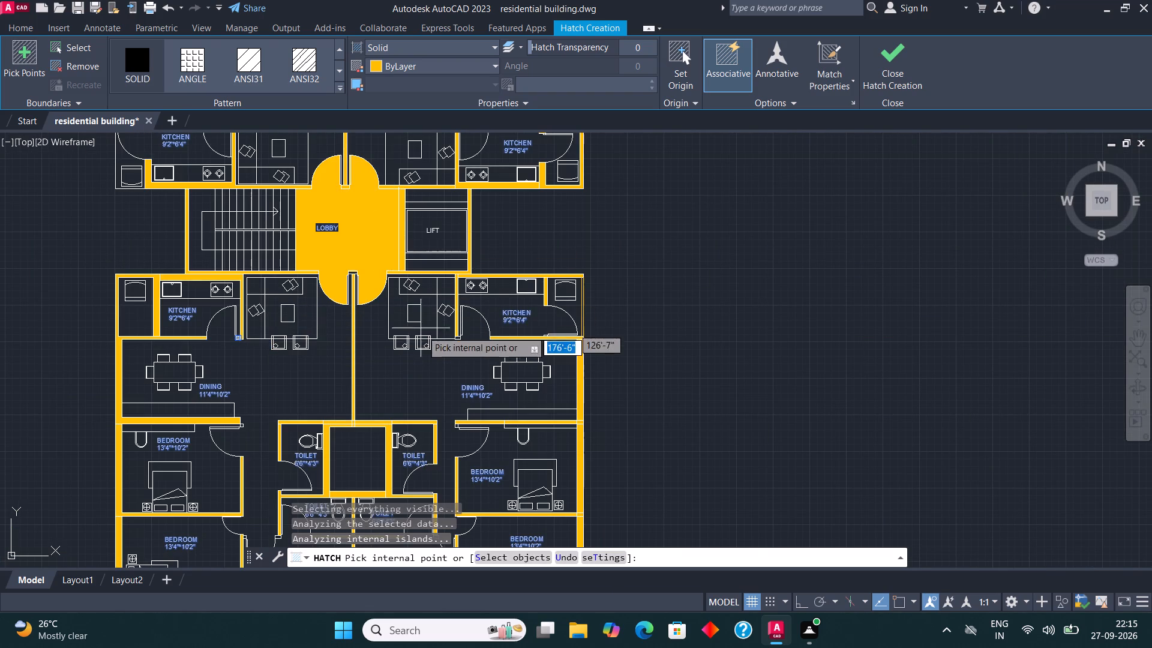
{"action": "scroll", "coordinate": [444, 339], "scroll_direction": "up", "scroll_amount": 3}
{"action": "left_click", "coordinate": [487, 336]}
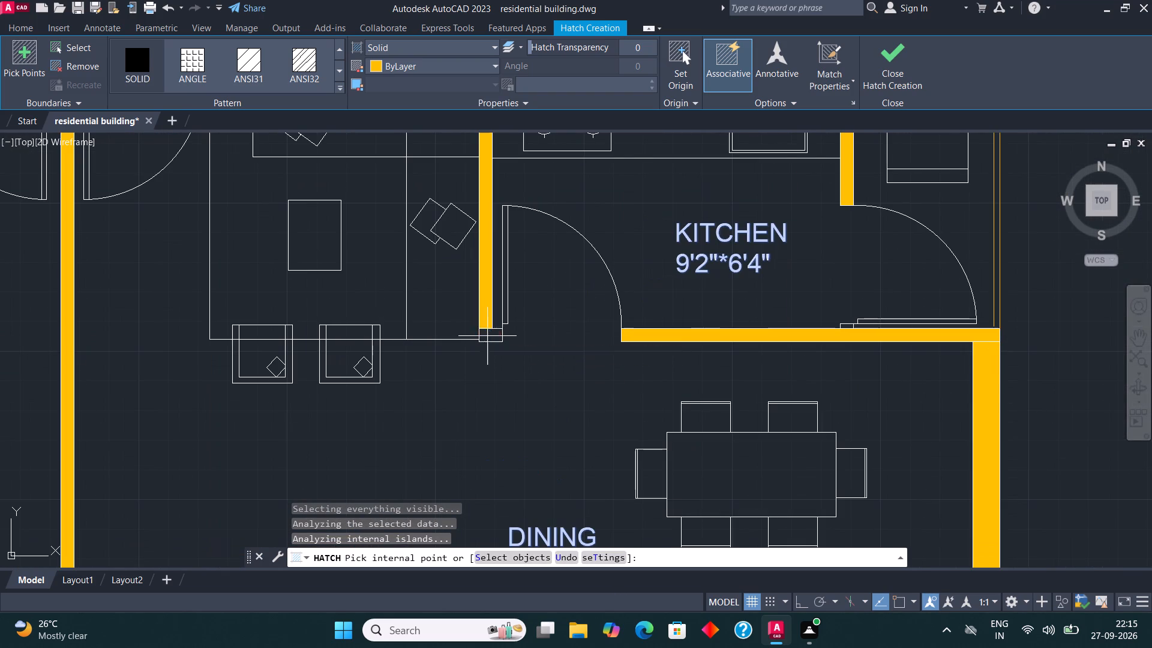
Add the small jamb at the southeast flat's utility door to the solid hatch.
{"action": "scroll", "coordinate": [466, 368], "scroll_direction": "down", "scroll_amount": 1}
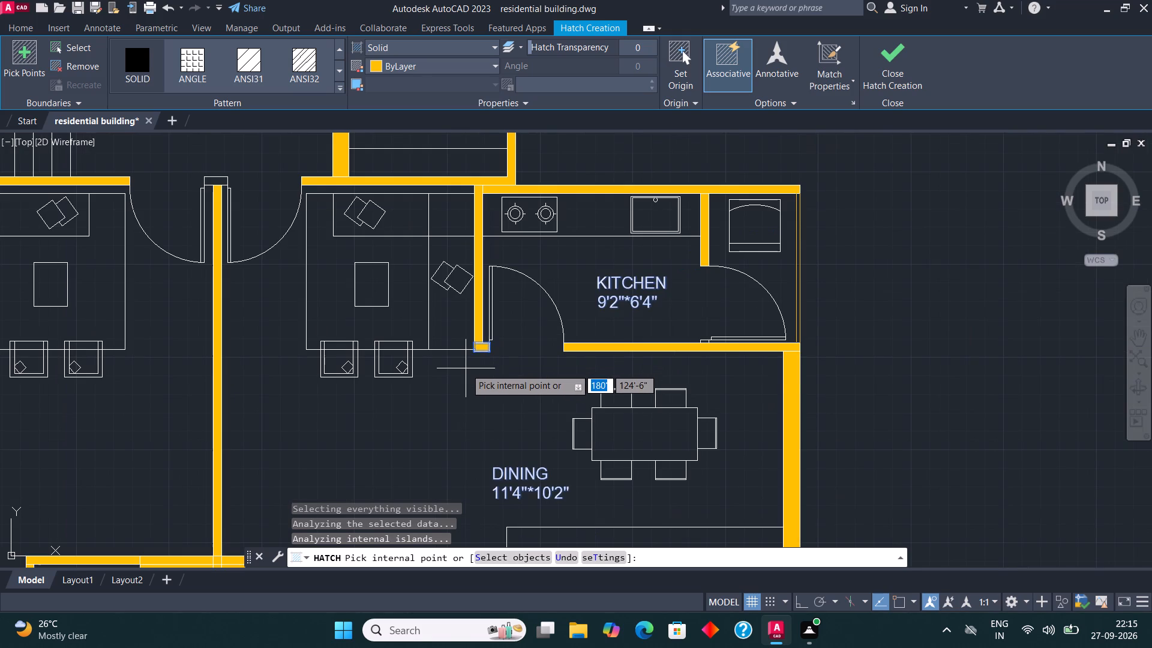
{"action": "scroll", "coordinate": [712, 347], "scroll_direction": "up", "scroll_amount": 3}
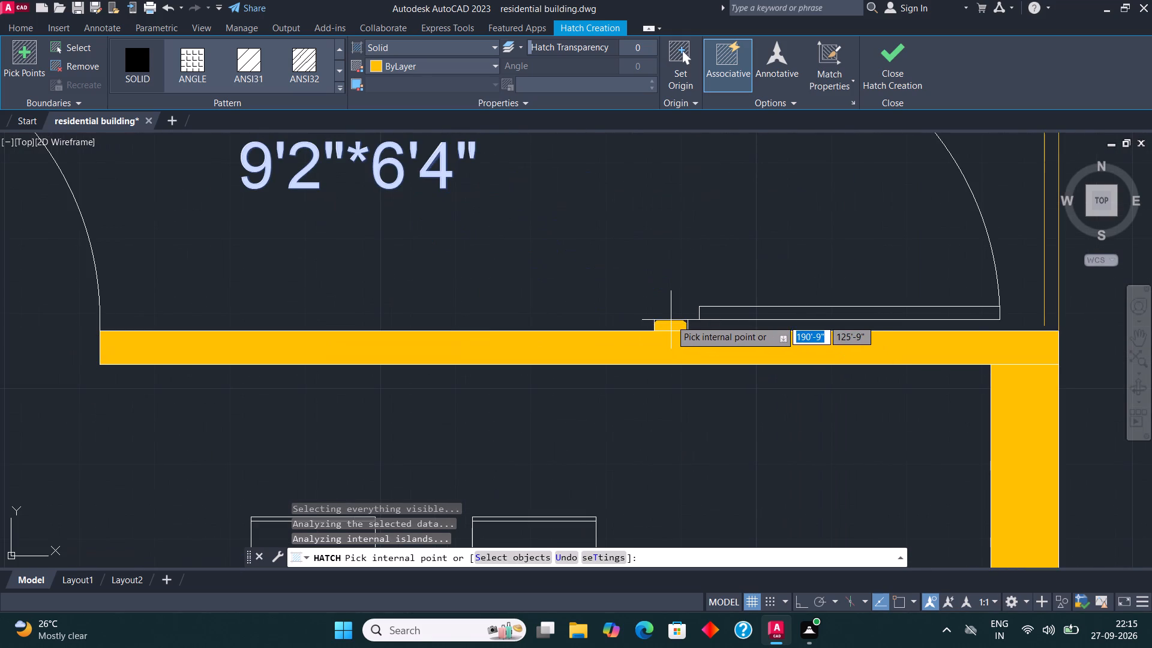
{"action": "left_click", "coordinate": [671, 320]}
{"action": "left_click", "coordinate": [686, 241]}
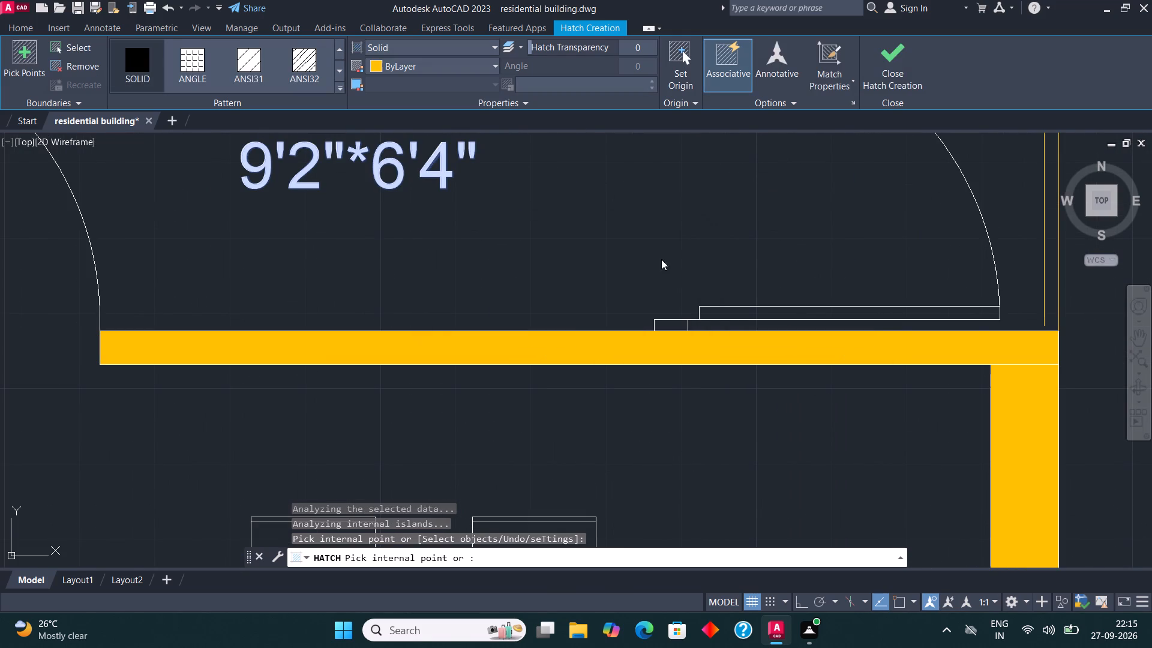
{"action": "left_click", "coordinate": [666, 328]}
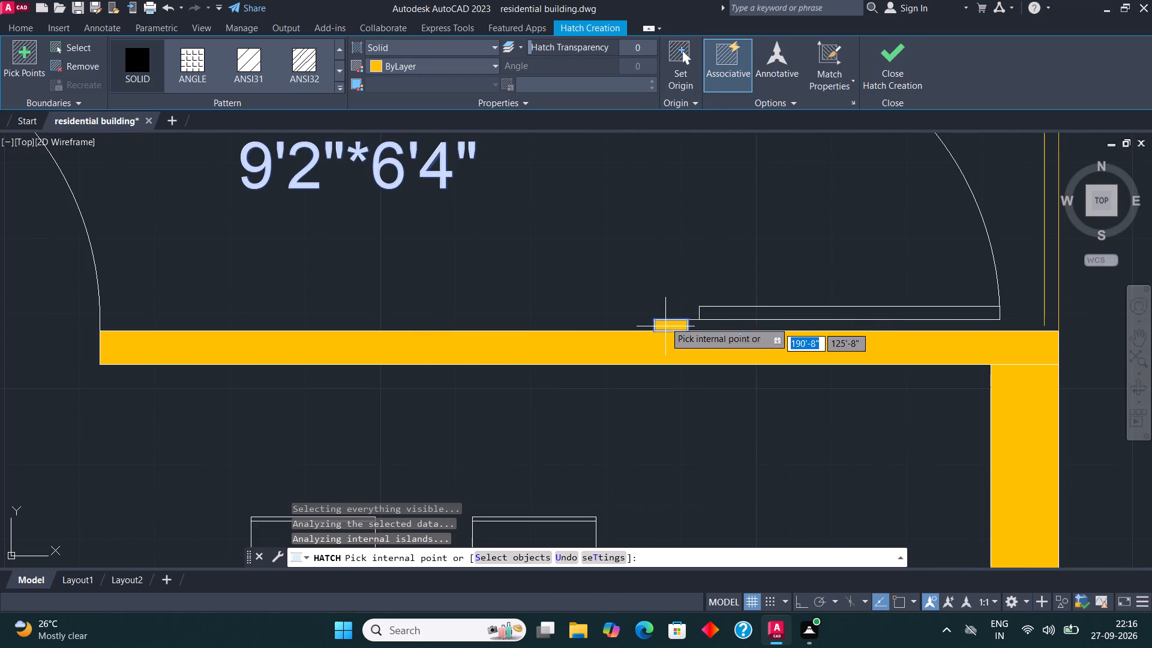
{"action": "scroll", "coordinate": [665, 258], "scroll_direction": "down", "scroll_amount": 5}
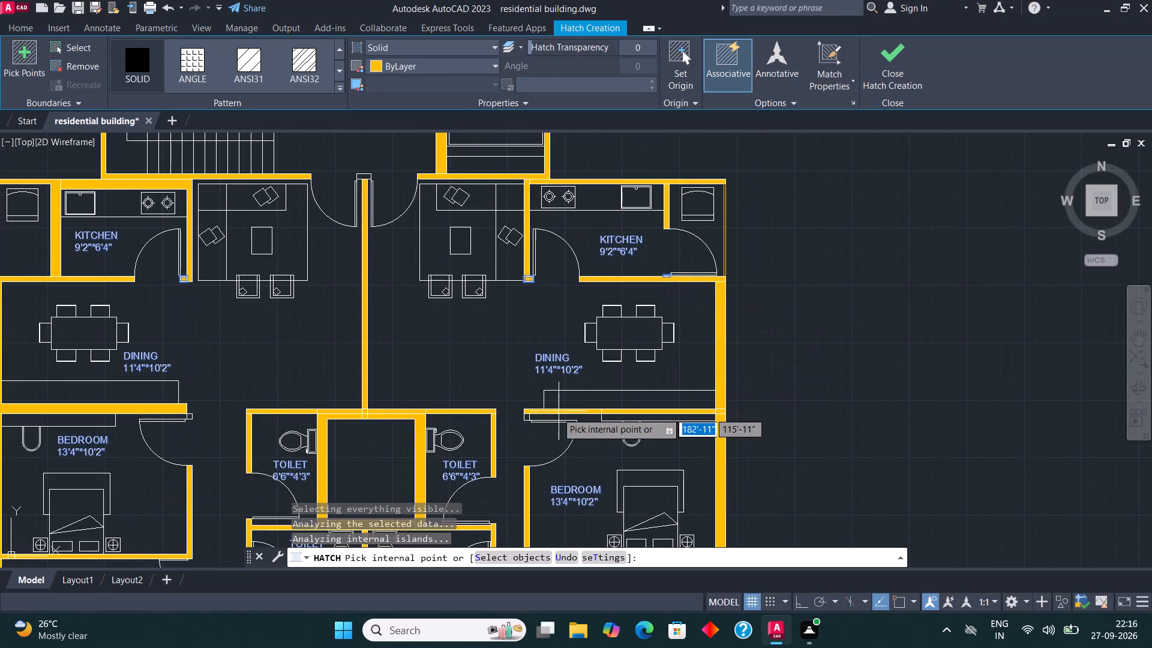
Add the small jamb at the southeast flat's northern bedroom door, just below the dining wall, to the solid hatch.
{"action": "scroll", "coordinate": [530, 427], "scroll_direction": "up", "scroll_amount": 7}
{"action": "left_click", "coordinate": [526, 403]}
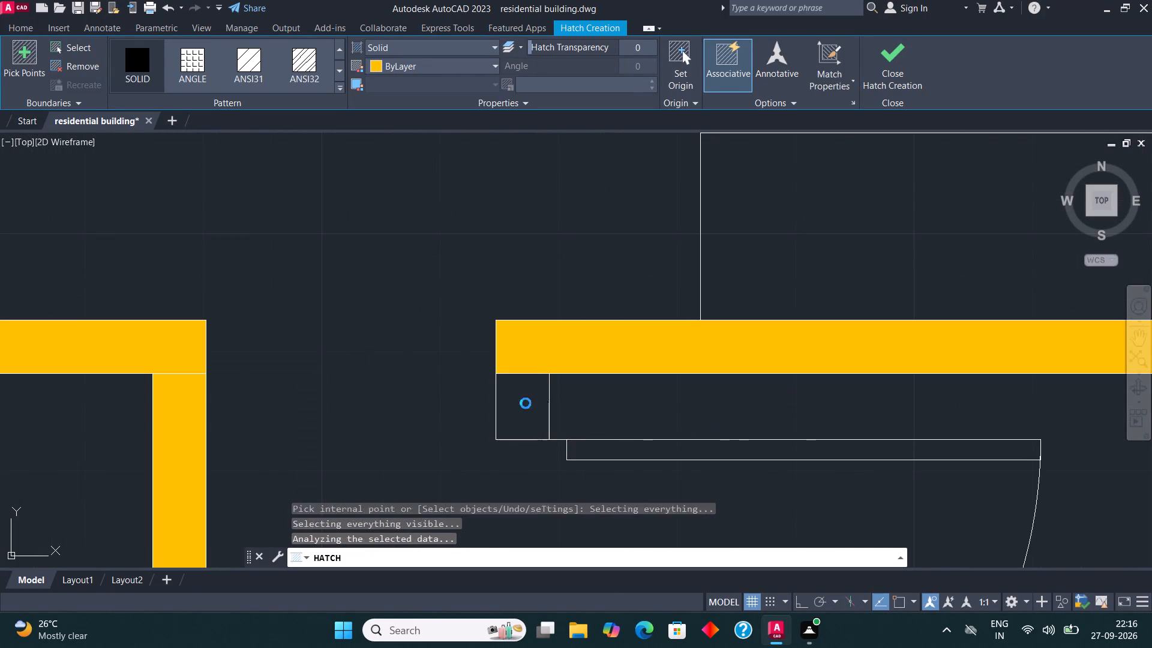
{"action": "scroll", "coordinate": [529, 374], "scroll_direction": "down", "scroll_amount": 4}
{"action": "scroll", "coordinate": [640, 295], "scroll_direction": "down", "scroll_amount": 3}
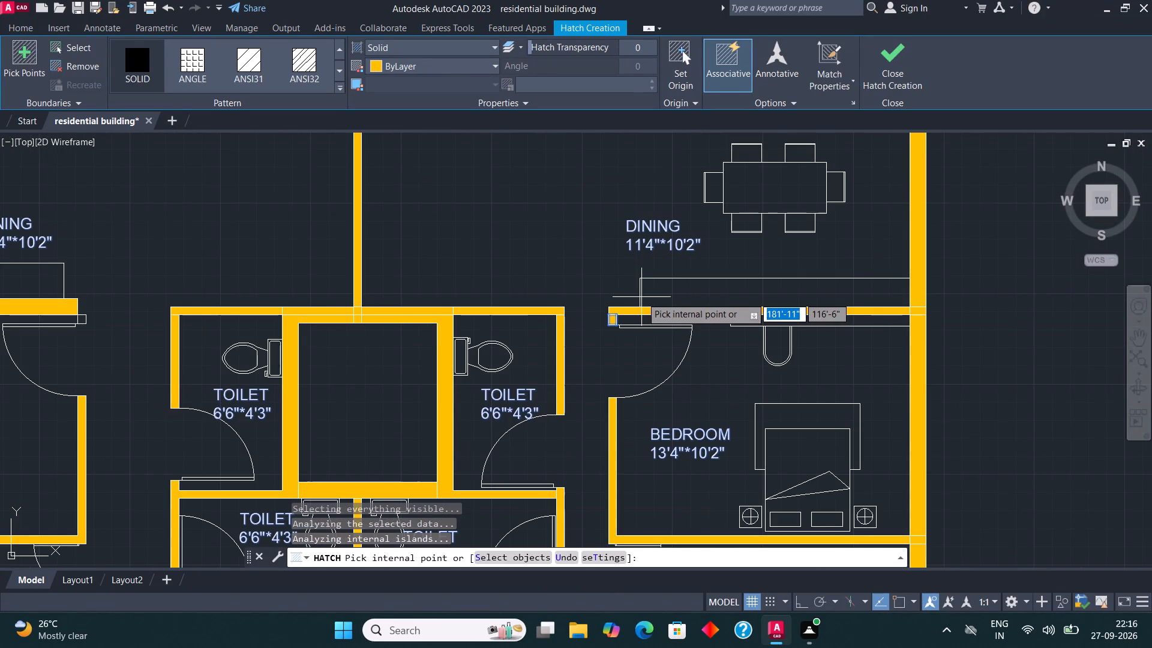
{"action": "scroll", "coordinate": [649, 259], "scroll_direction": "down", "scroll_amount": 2}
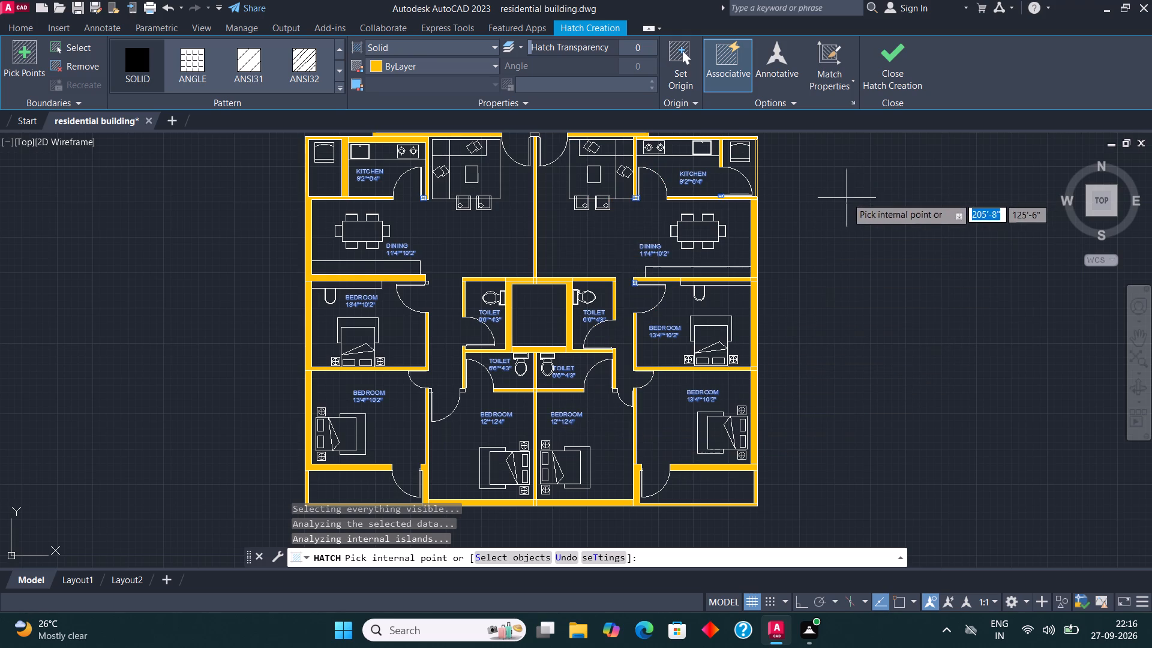
Solid-hatch the small jambs at the south ends of the lower toilets' outer side walls in both southern flats.
{"action": "scroll", "coordinate": [610, 399], "scroll_direction": "up", "scroll_amount": 3}
{"action": "left_click", "coordinate": [622, 370]}
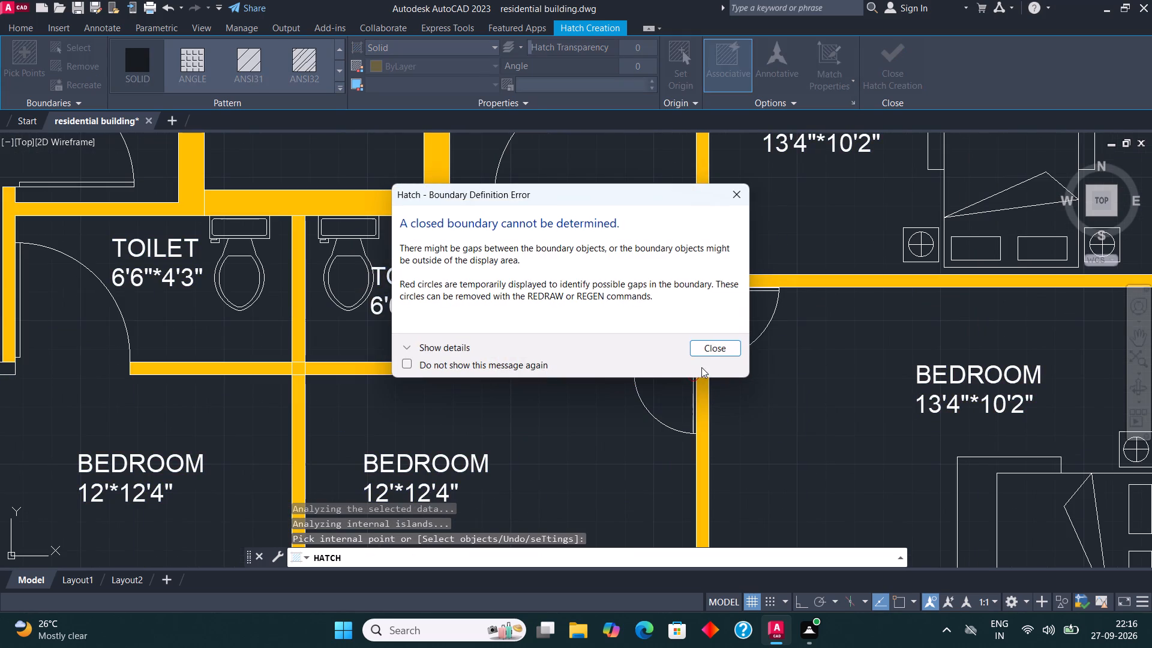
{"action": "left_click", "coordinate": [709, 352]}
{"action": "left_click", "coordinate": [622, 363]}
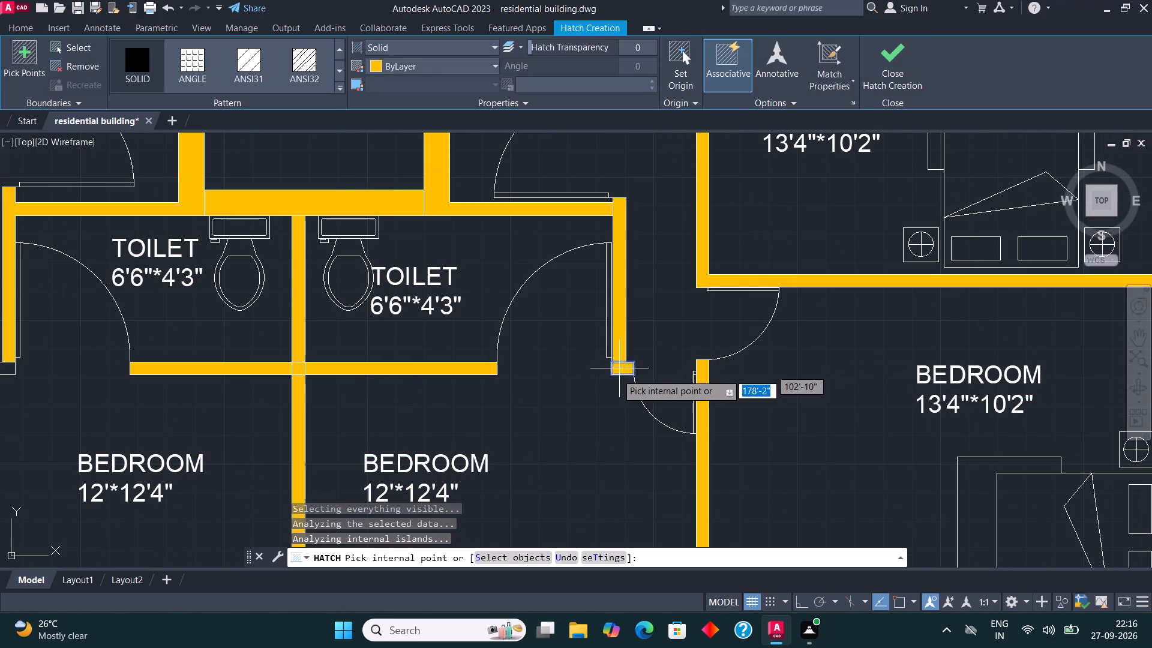
{"action": "scroll", "coordinate": [576, 413], "scroll_direction": "down", "scroll_amount": 2}
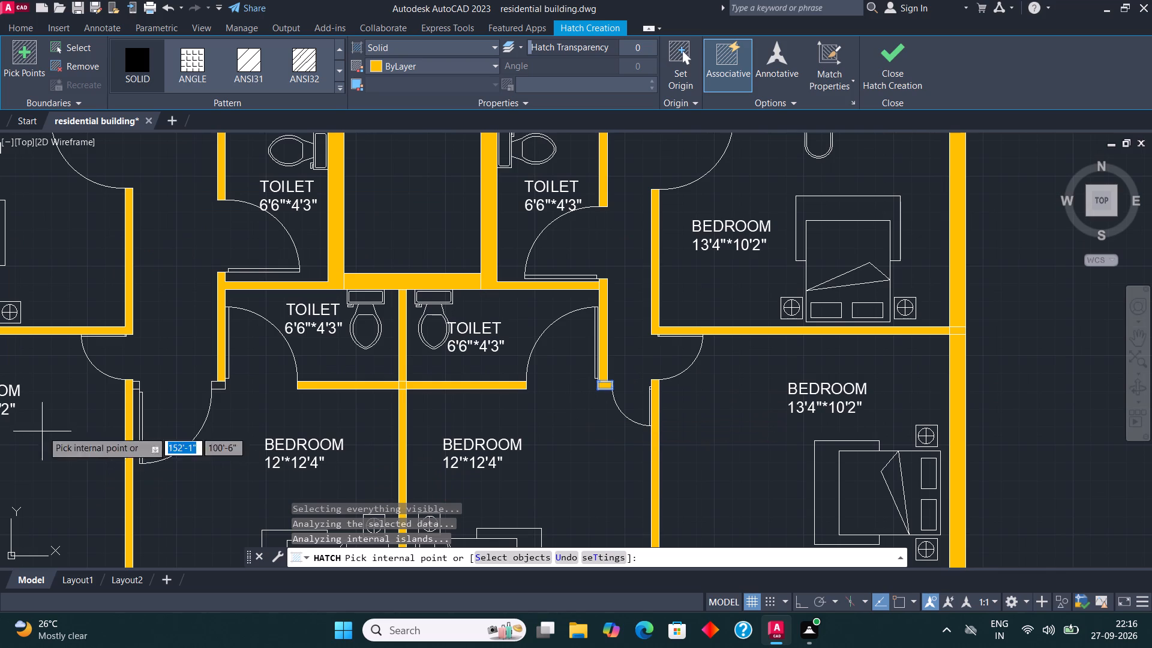
{"action": "left_click", "coordinate": [219, 386]}
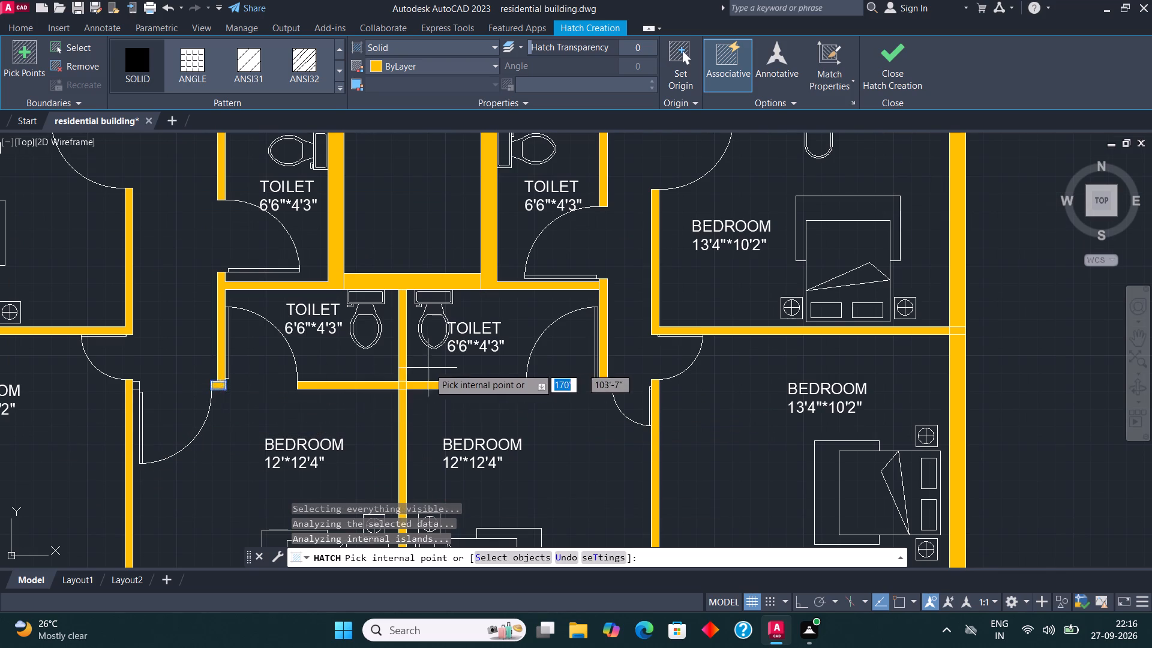
Solid-hatch the small jamb at the southwest flat's 12'*12'4" bedroom door and finish the hatch.
{"action": "scroll", "coordinate": [430, 370], "scroll_direction": "down", "scroll_amount": 3}
{"action": "scroll", "coordinate": [348, 368], "scroll_direction": "up", "scroll_amount": 6}
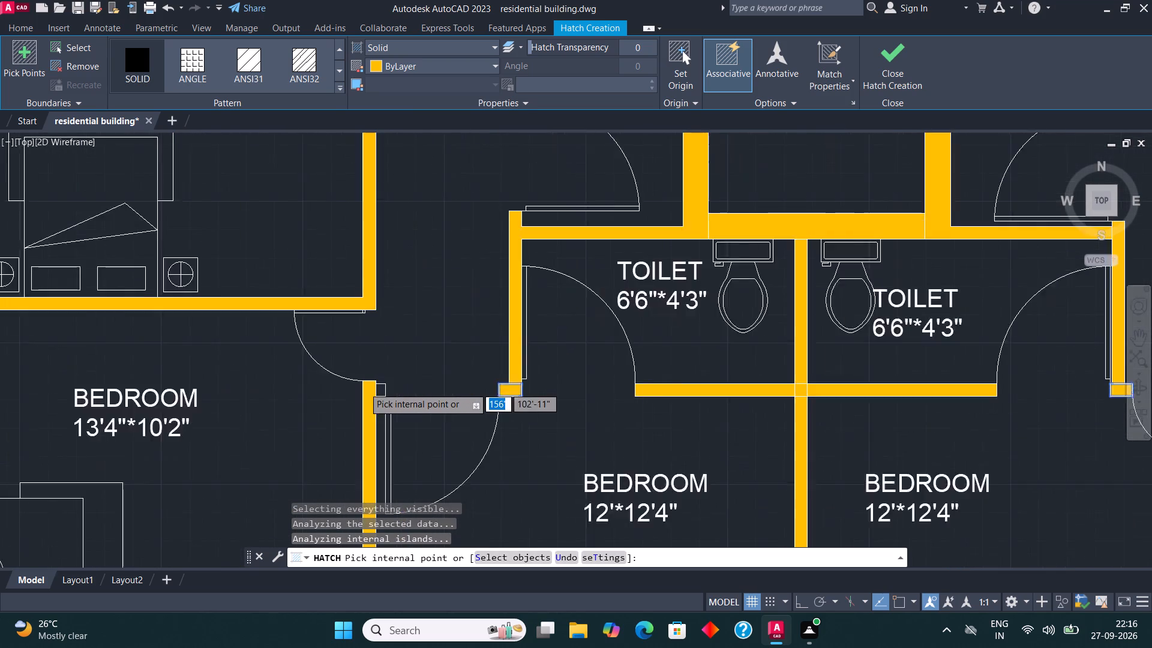
{"action": "scroll", "coordinate": [364, 387], "scroll_direction": "up", "scroll_amount": 1}
{"action": "left_click", "coordinate": [385, 393]}
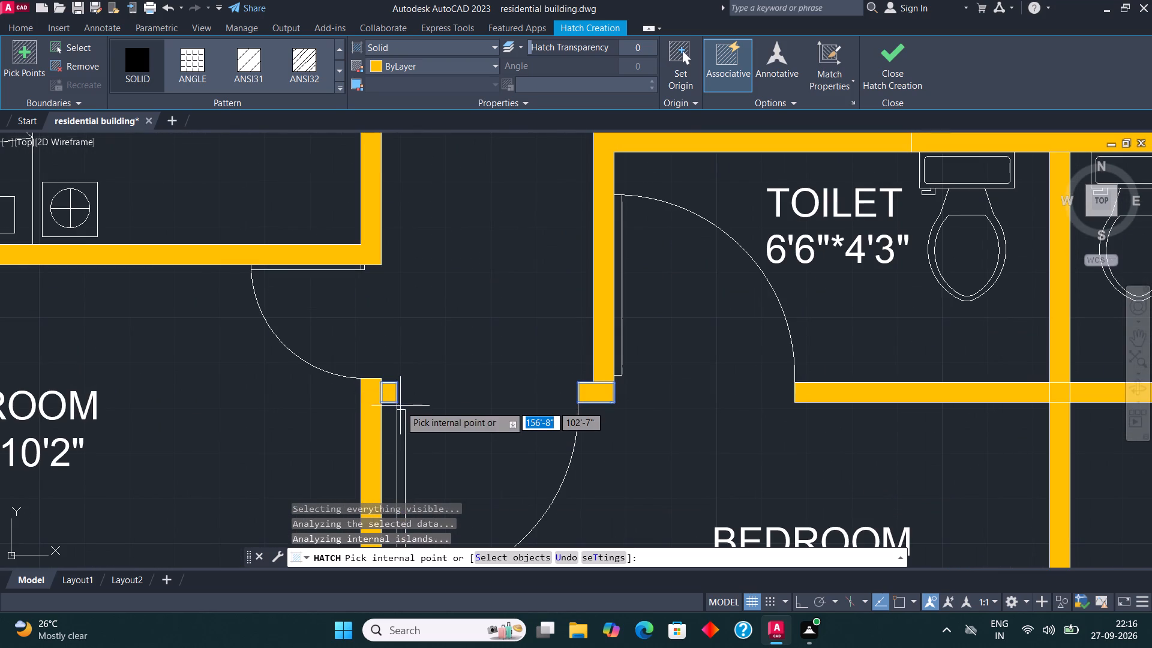
{"action": "scroll", "coordinate": [404, 404], "scroll_direction": "down", "scroll_amount": 5}
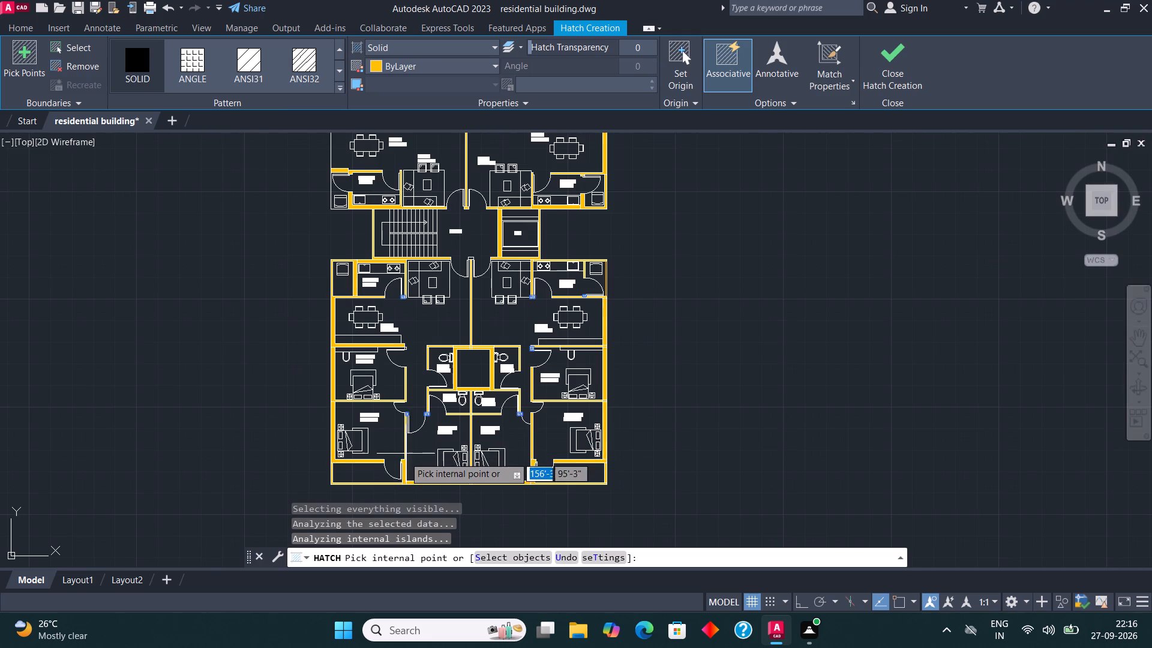
{"action": "scroll", "coordinate": [403, 464], "scroll_direction": "up", "scroll_amount": 4}
{"action": "scroll", "coordinate": [409, 410], "scroll_direction": "down", "scroll_amount": 4}
{"action": "scroll", "coordinate": [483, 405], "scroll_direction": "up", "scroll_amount": 3}
{"action": "scroll", "coordinate": [482, 496], "scroll_direction": "down", "scroll_amount": 2}
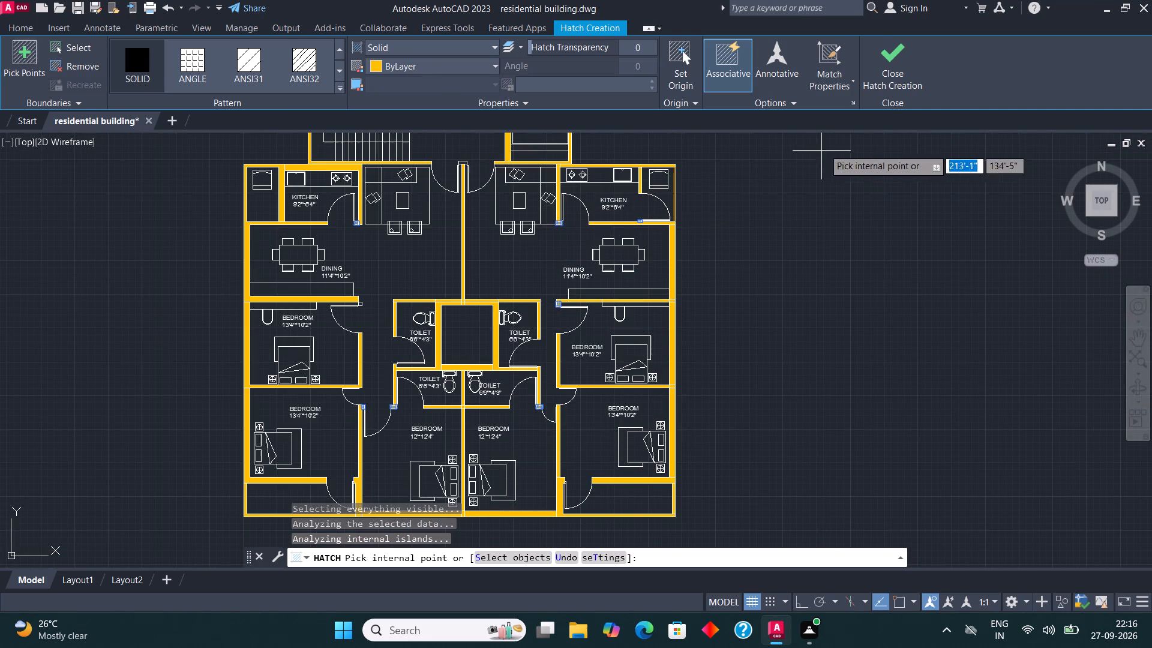
{"action": "left_click", "coordinate": [889, 60]}
{"action": "scroll", "coordinate": [562, 456], "scroll_direction": "down", "scroll_amount": 2}
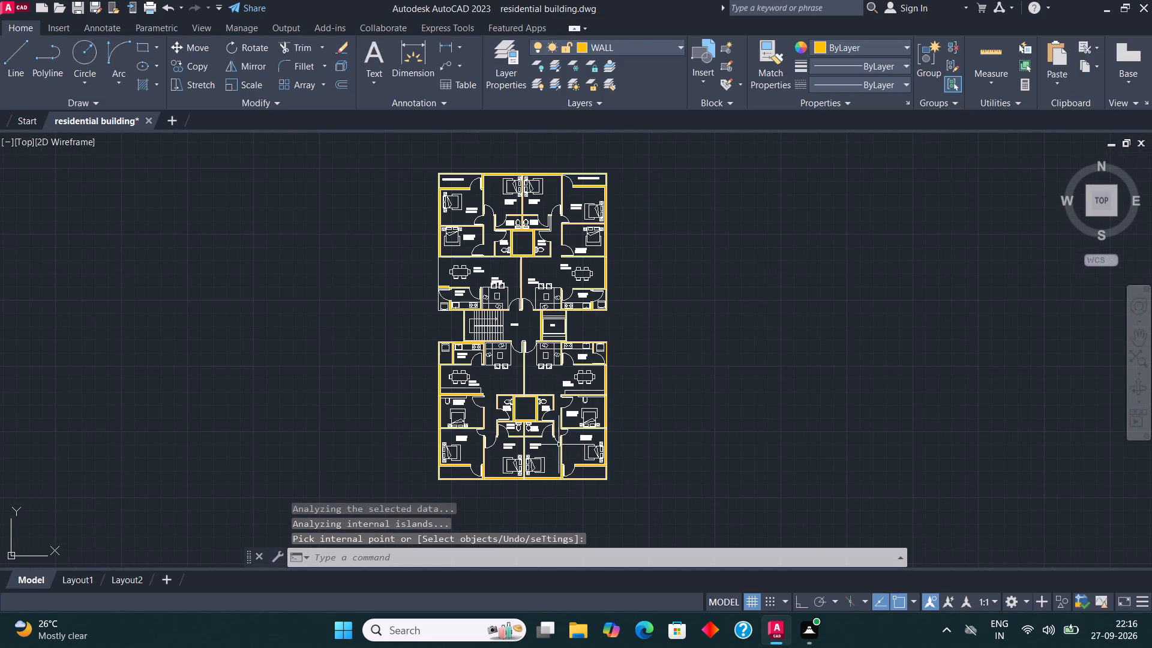
Create a new layer named BED with index colour 200.
{"action": "scroll", "coordinate": [549, 347], "scroll_direction": "up", "scroll_amount": 2}
{"action": "scroll", "coordinate": [548, 386], "scroll_direction": "down", "scroll_amount": 2}
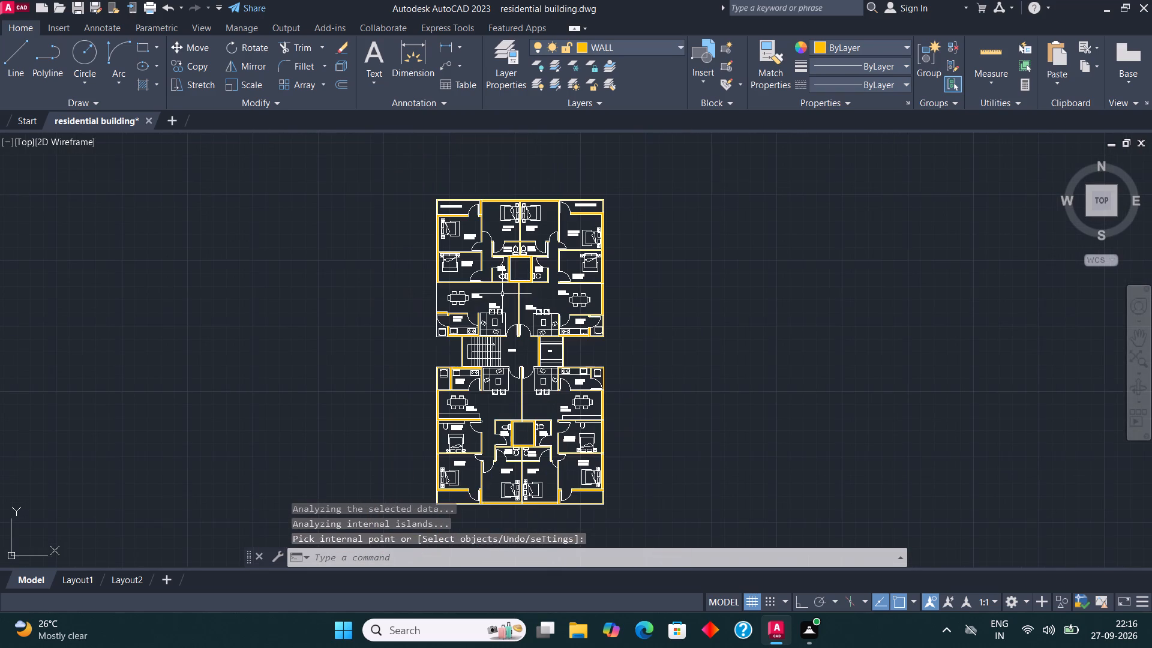
{"action": "scroll", "coordinate": [462, 196], "scroll_direction": "up", "scroll_amount": 3}
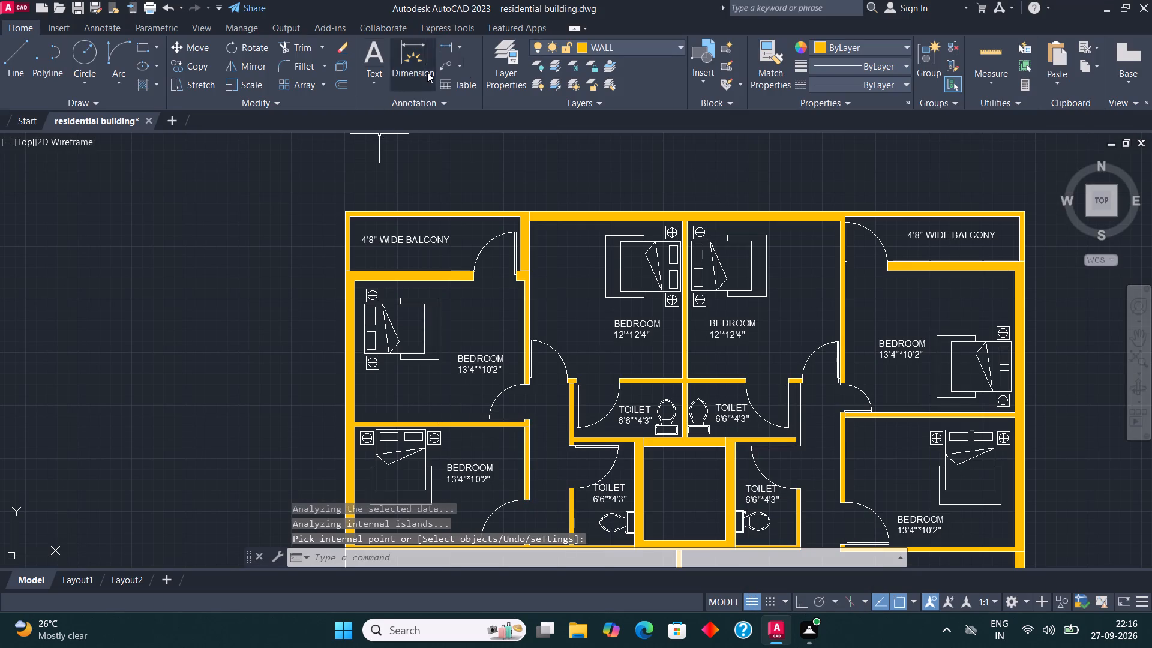
{"action": "left_click", "coordinate": [500, 65]}
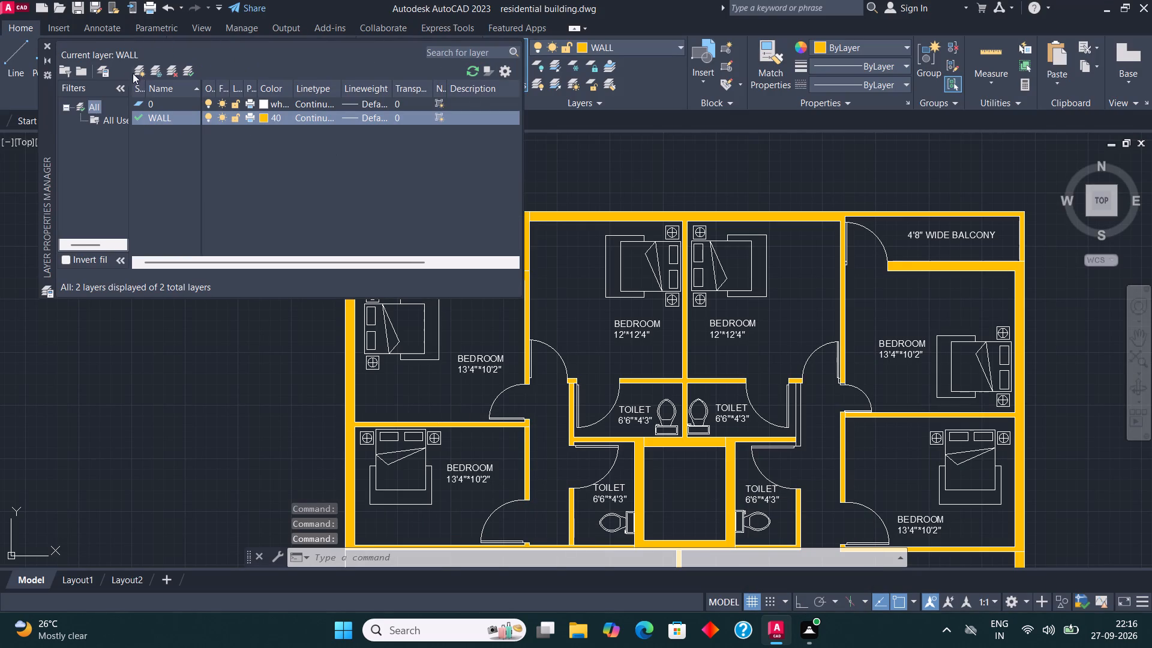
{"action": "left_click", "coordinate": [141, 68]}
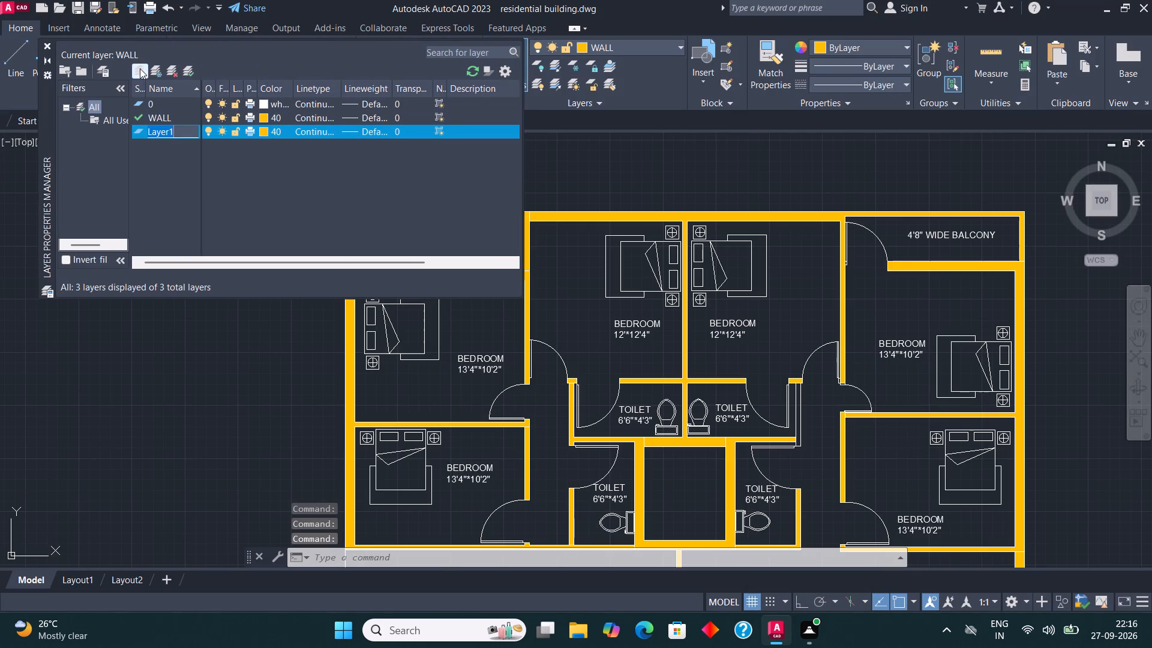
{"action": "type", "text": "BED"}
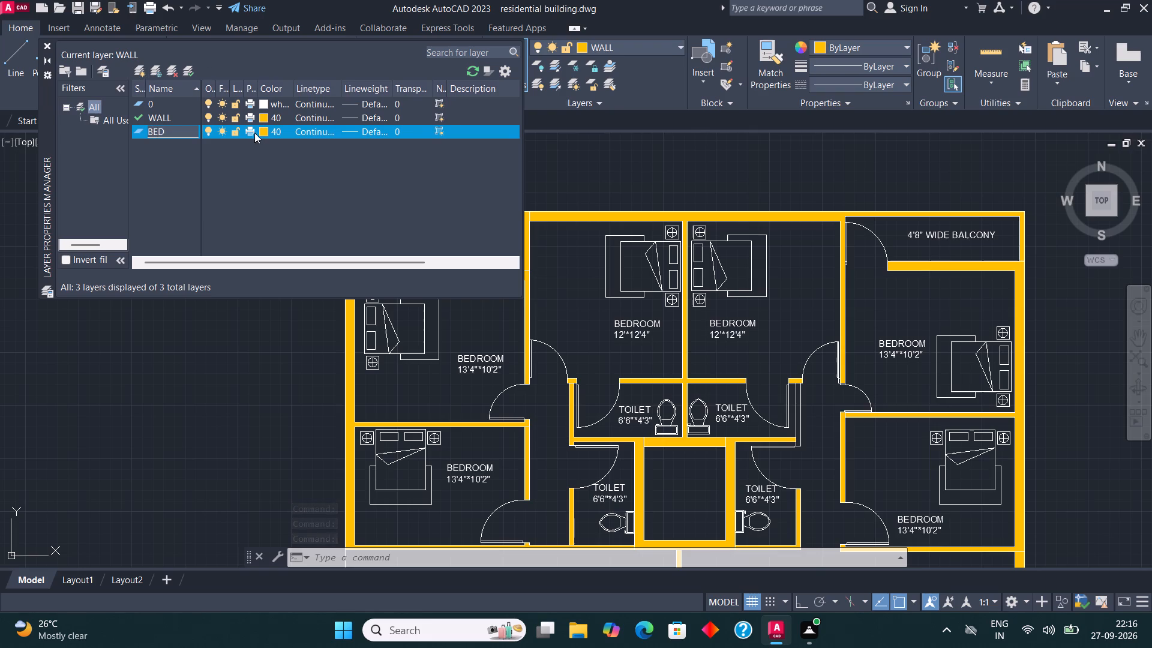
{"action": "left_click", "coordinate": [263, 131]}
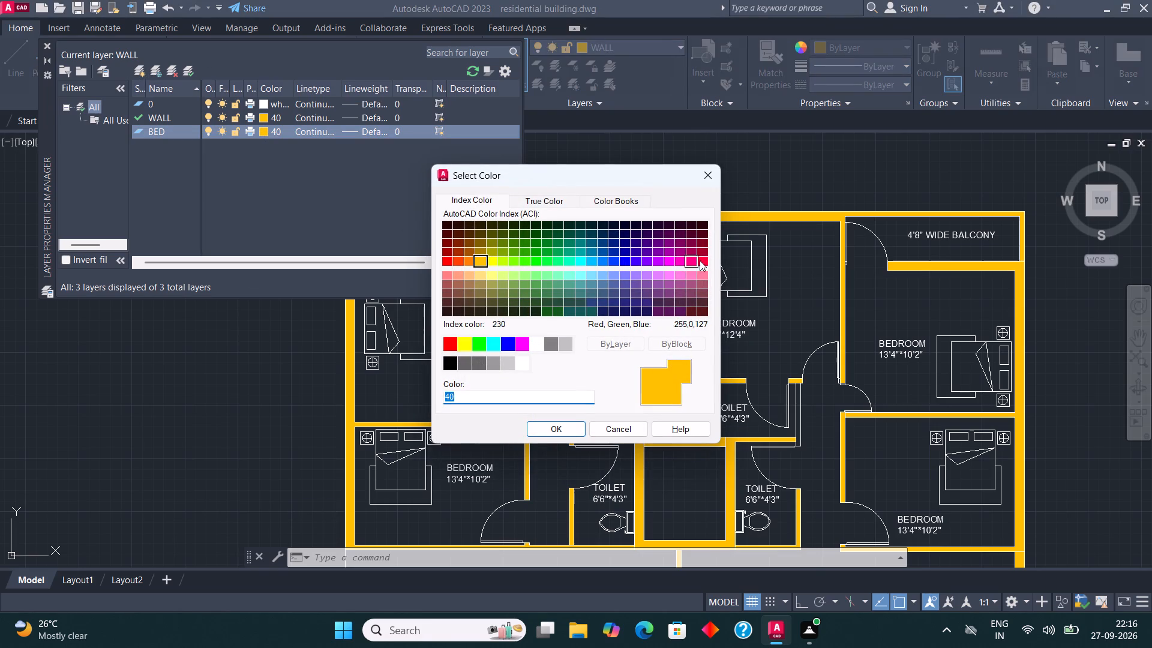
{"action": "left_click", "coordinate": [661, 262]}
{"action": "left_click", "coordinate": [547, 428]}
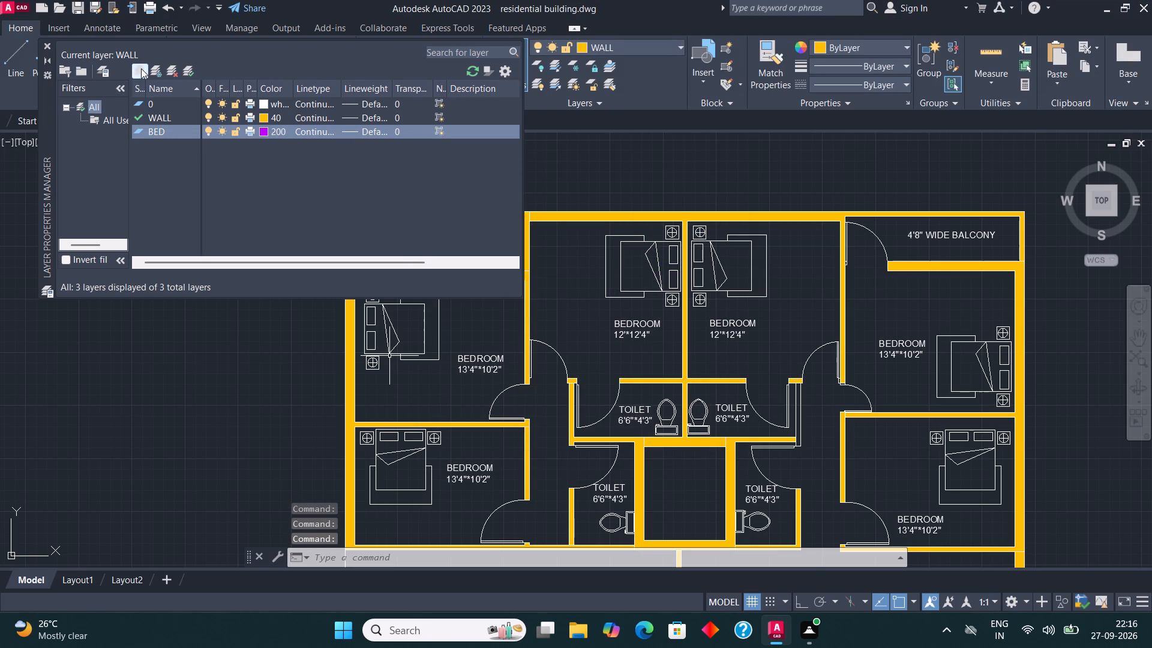
Create another new layer named WINDOW.
{"action": "left_click", "coordinate": [141, 68]}
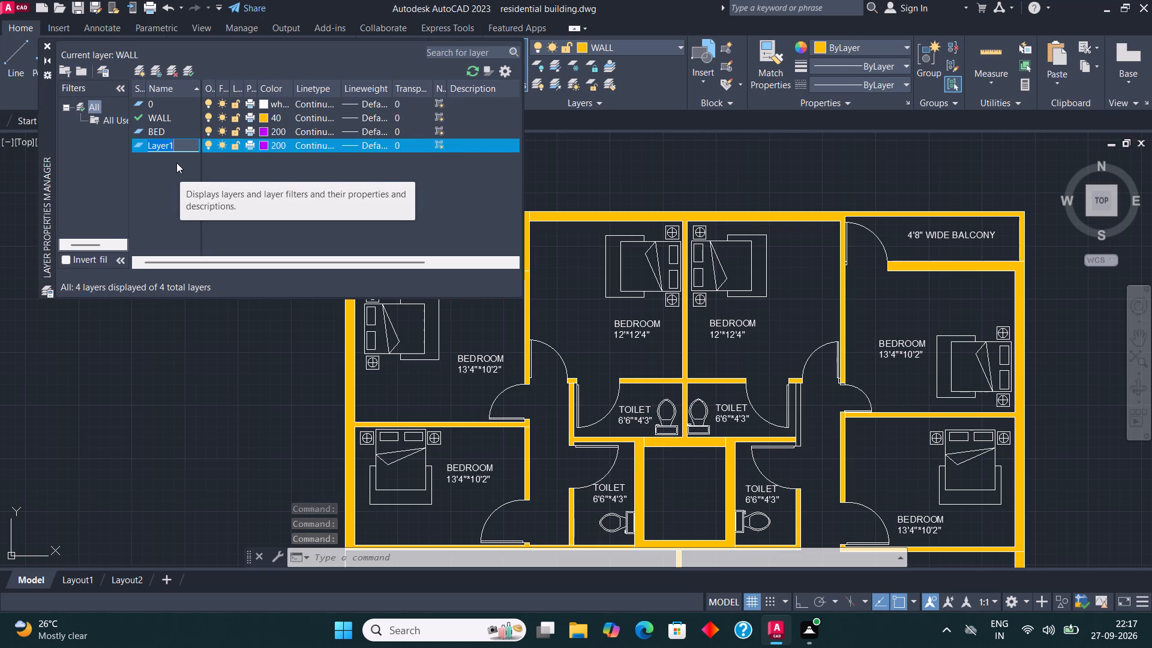
{"action": "type", "text": "WINDOW"}
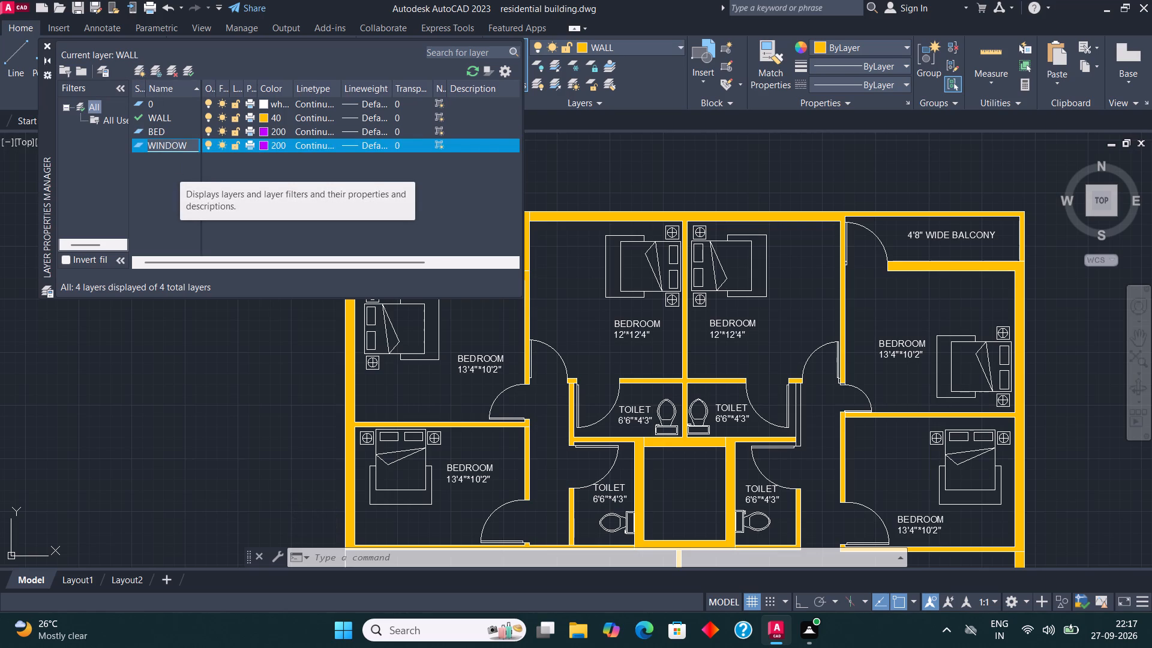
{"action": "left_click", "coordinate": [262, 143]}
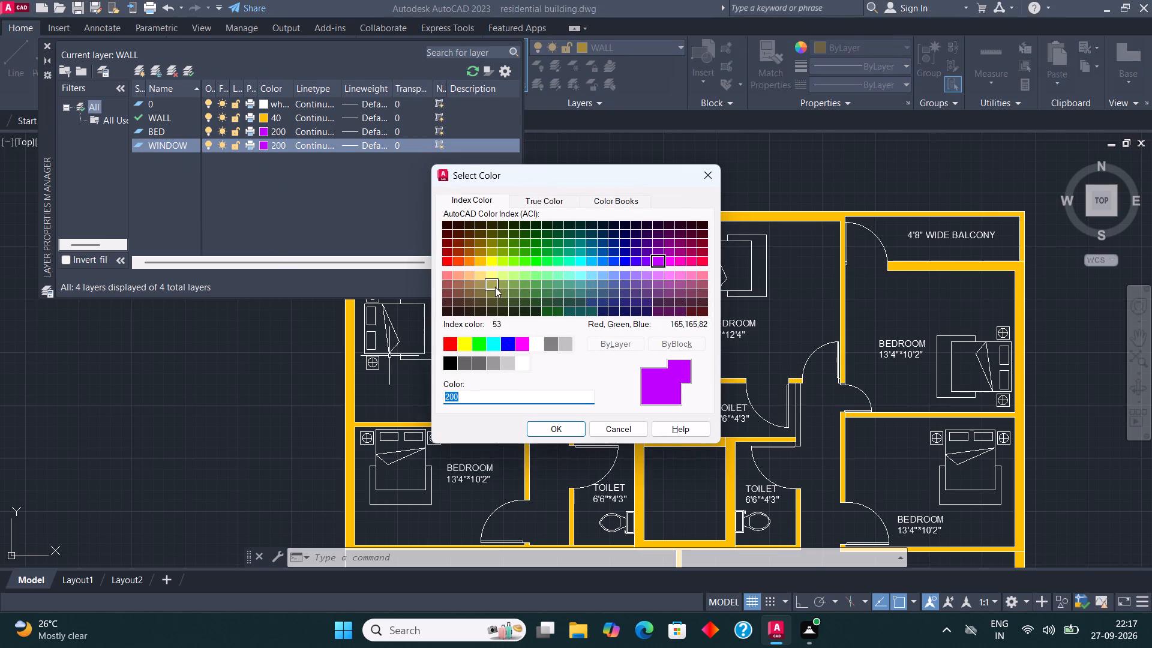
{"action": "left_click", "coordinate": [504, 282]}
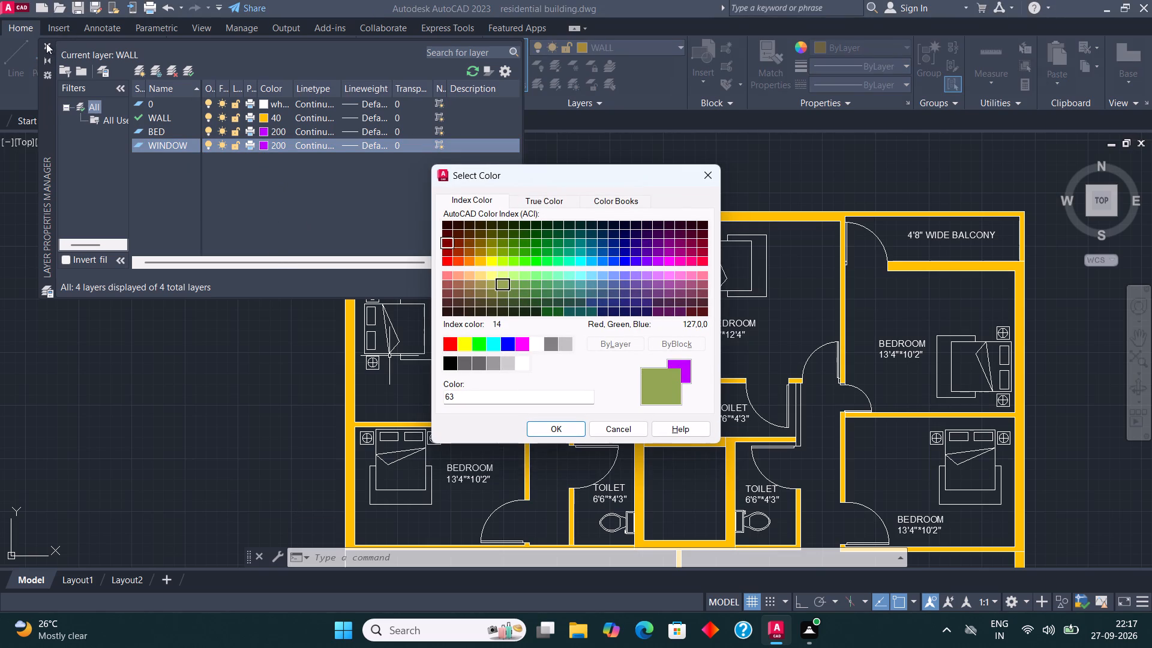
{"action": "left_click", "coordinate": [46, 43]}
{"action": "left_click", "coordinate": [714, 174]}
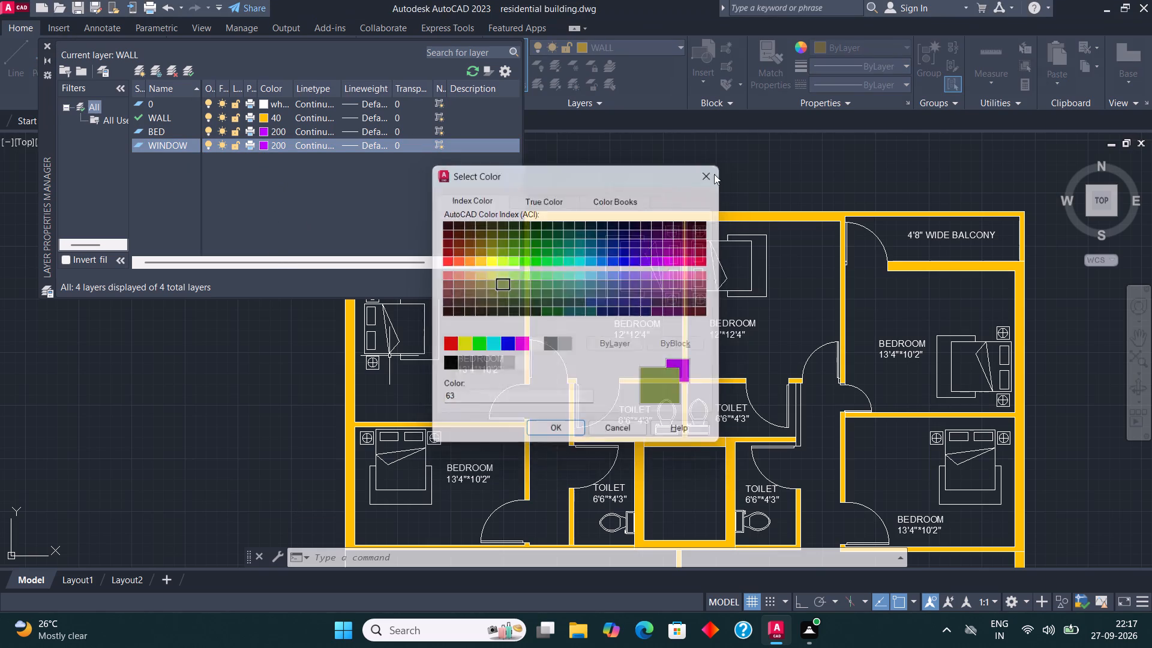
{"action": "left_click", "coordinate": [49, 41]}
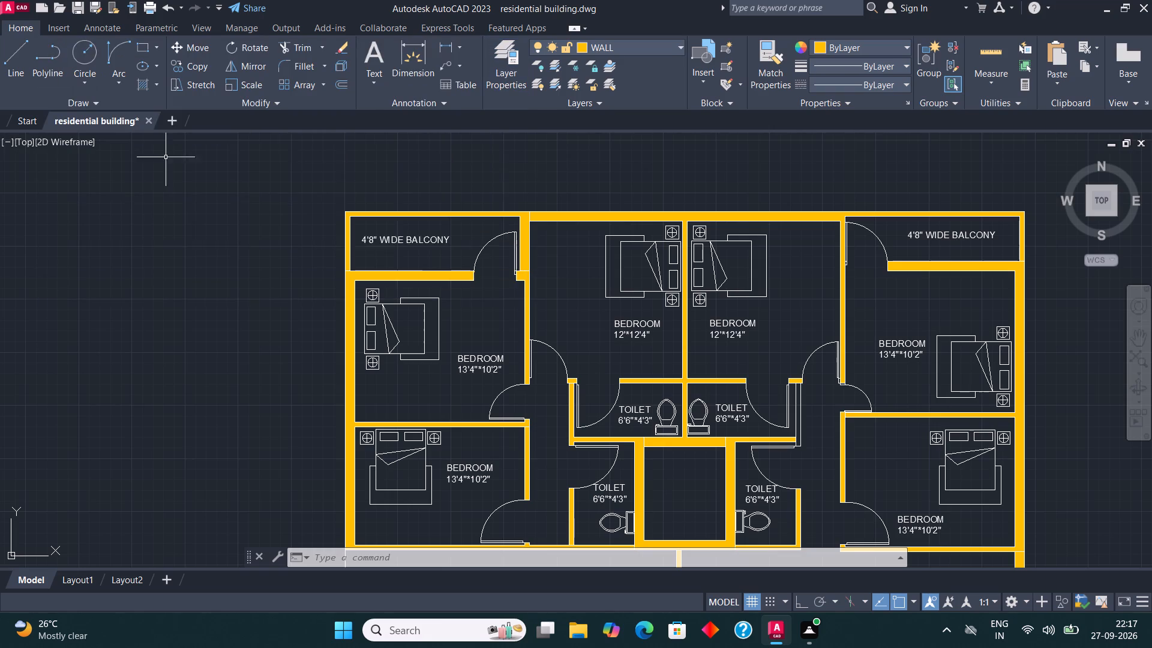
Save the residential building drawing.
{"action": "scroll", "coordinate": [268, 197], "scroll_direction": "down", "scroll_amount": 2}
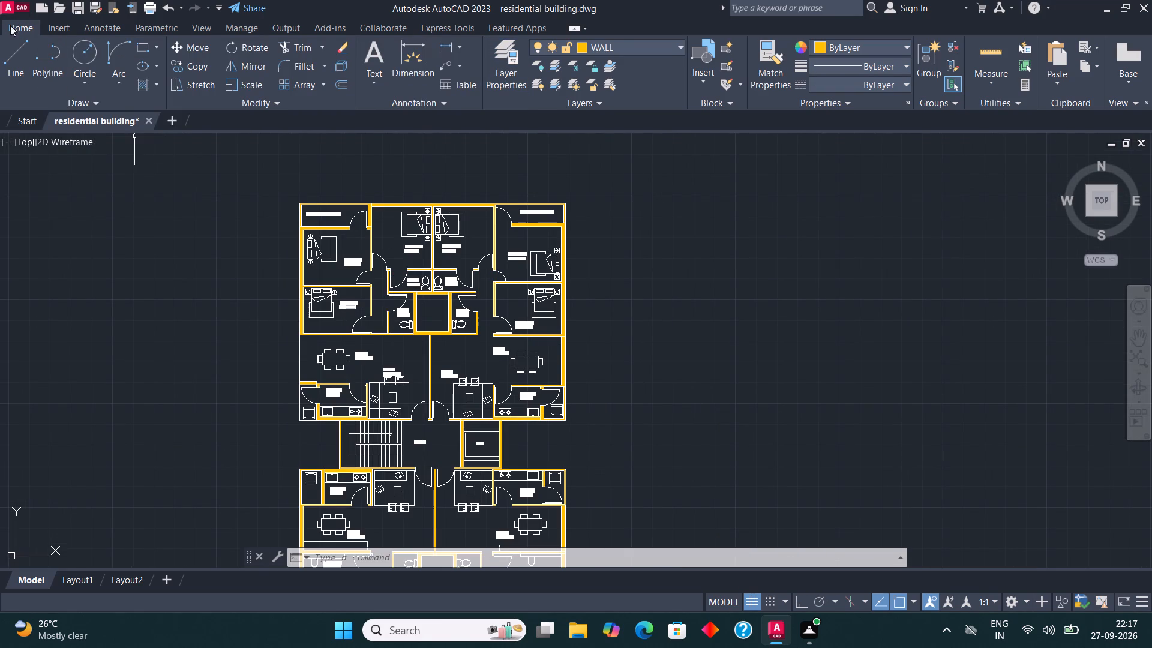
{"action": "left_click", "coordinate": [2, 3]}
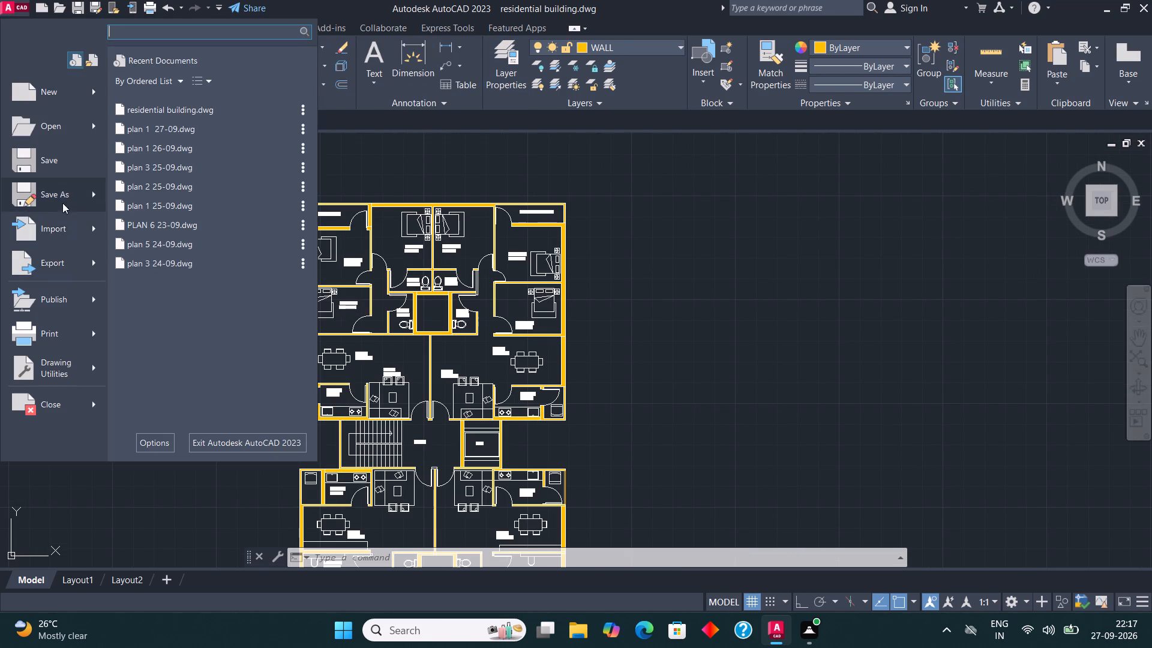
{"action": "left_click", "coordinate": [61, 173]}
Start a plot of the model using the <Previous plot> page setup and apply it to the layout.
{"action": "left_click", "coordinate": [2, 4]}
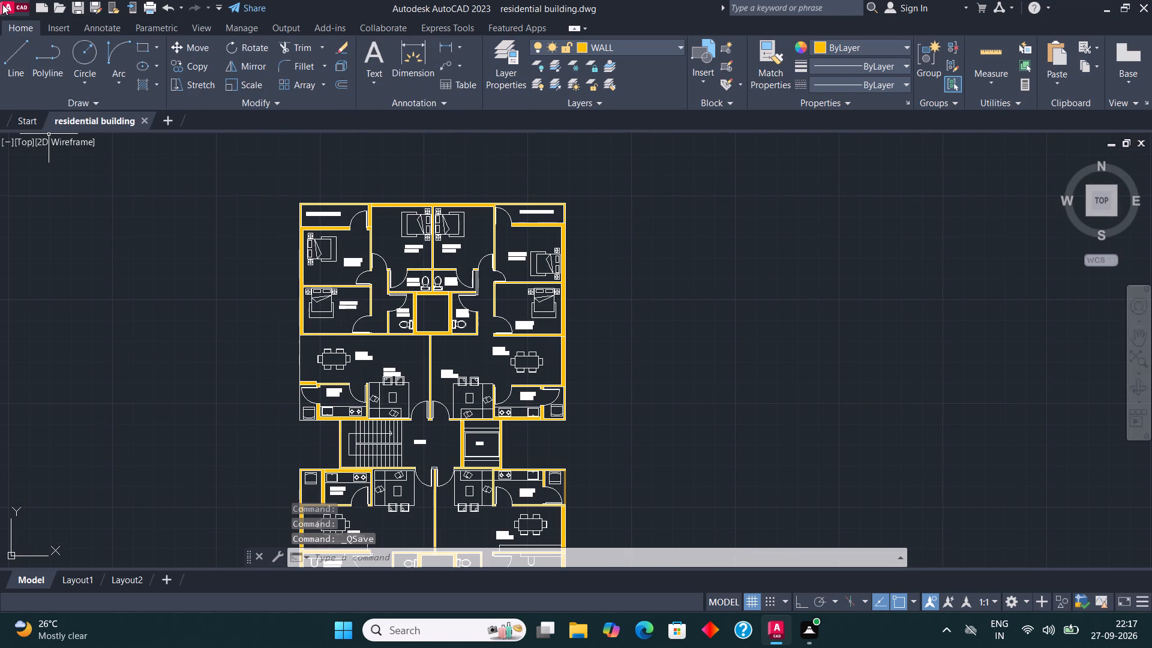
{"action": "left_click", "coordinate": [59, 341]}
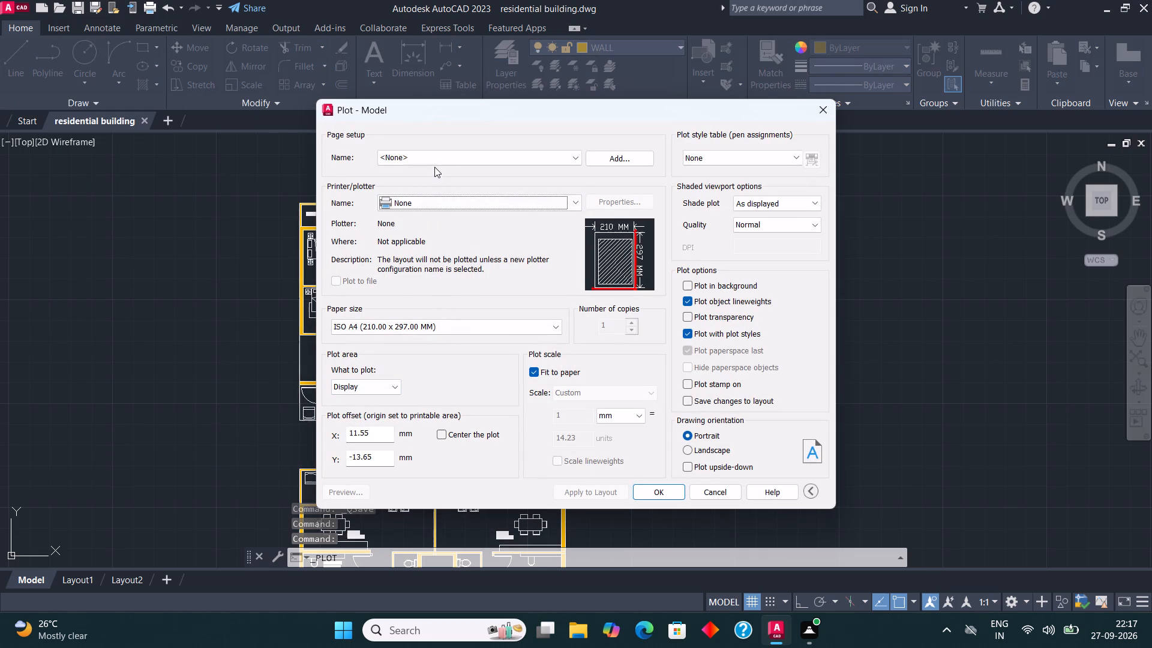
{"action": "left_click", "coordinate": [436, 155]}
{"action": "left_click", "coordinate": [432, 176]}
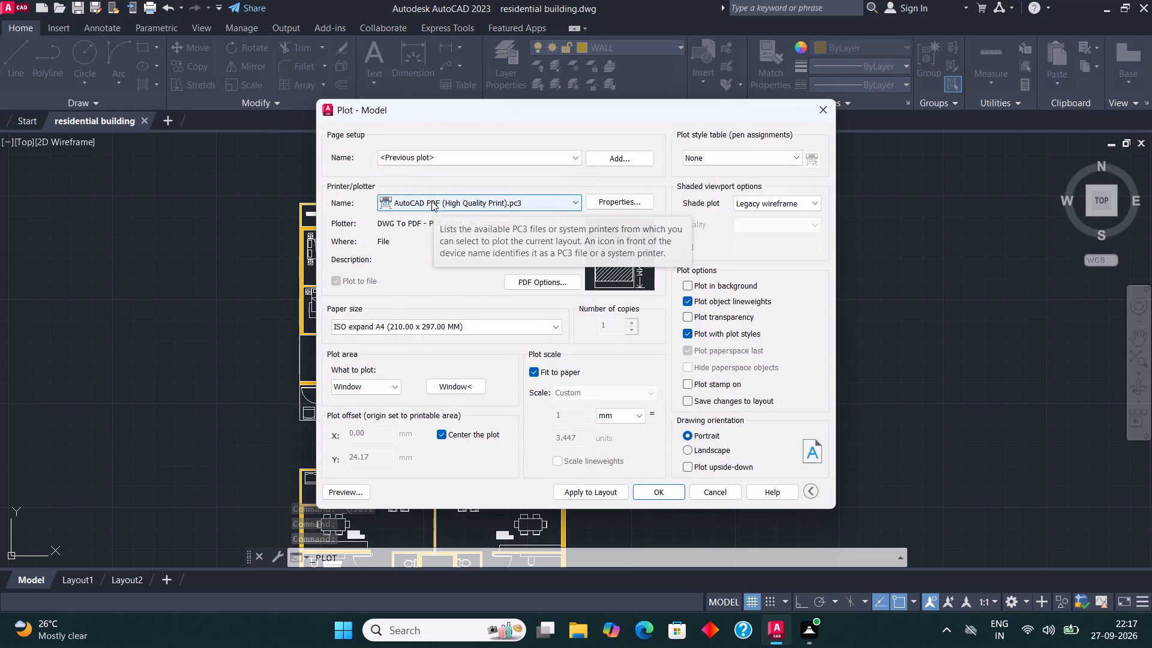
{"action": "left_click", "coordinate": [602, 498]}
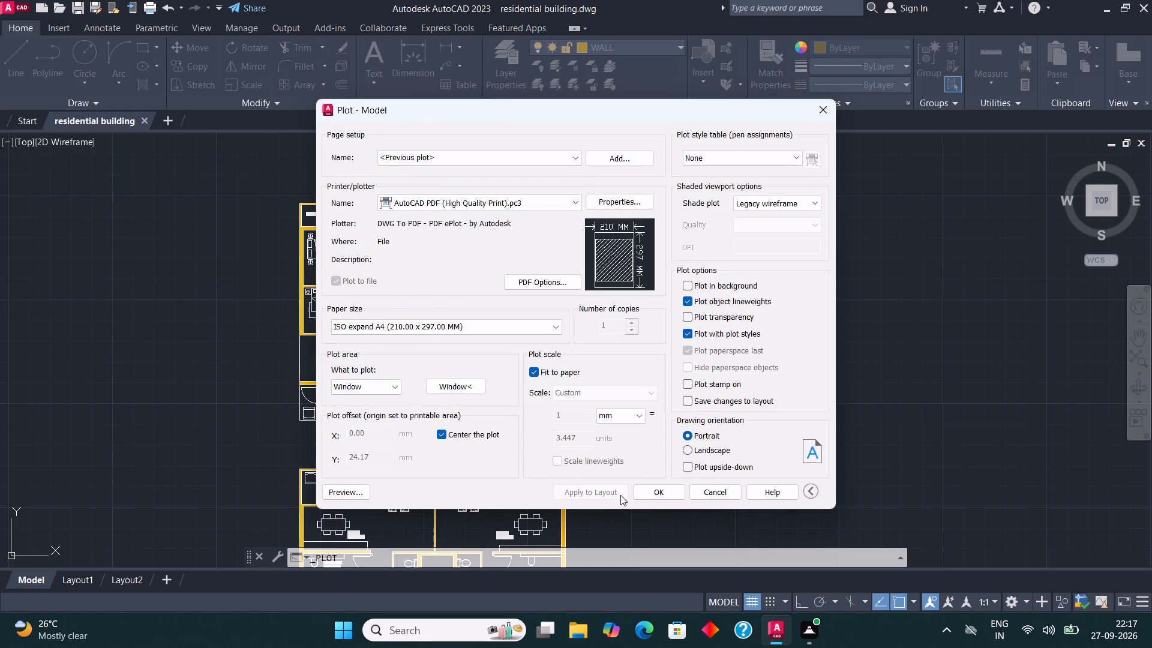
Plot the drawing to PDF as residential building-Model.pdf in the Downloads folder.
{"action": "left_click", "coordinate": [646, 496]}
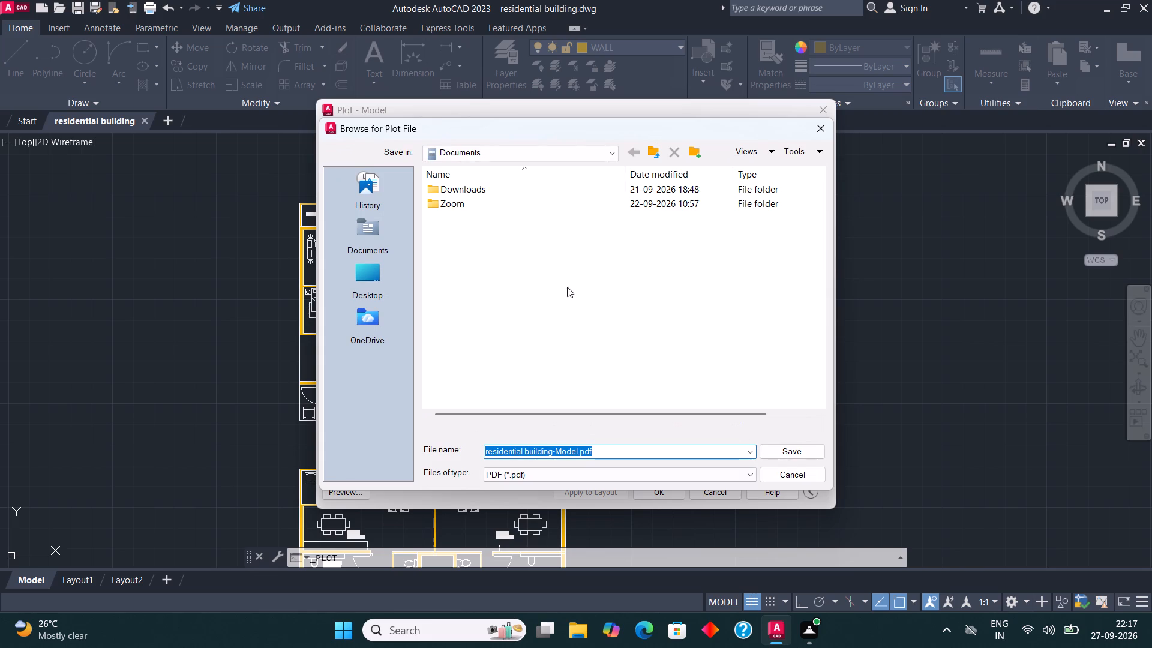
{"action": "left_click", "coordinate": [515, 151]}
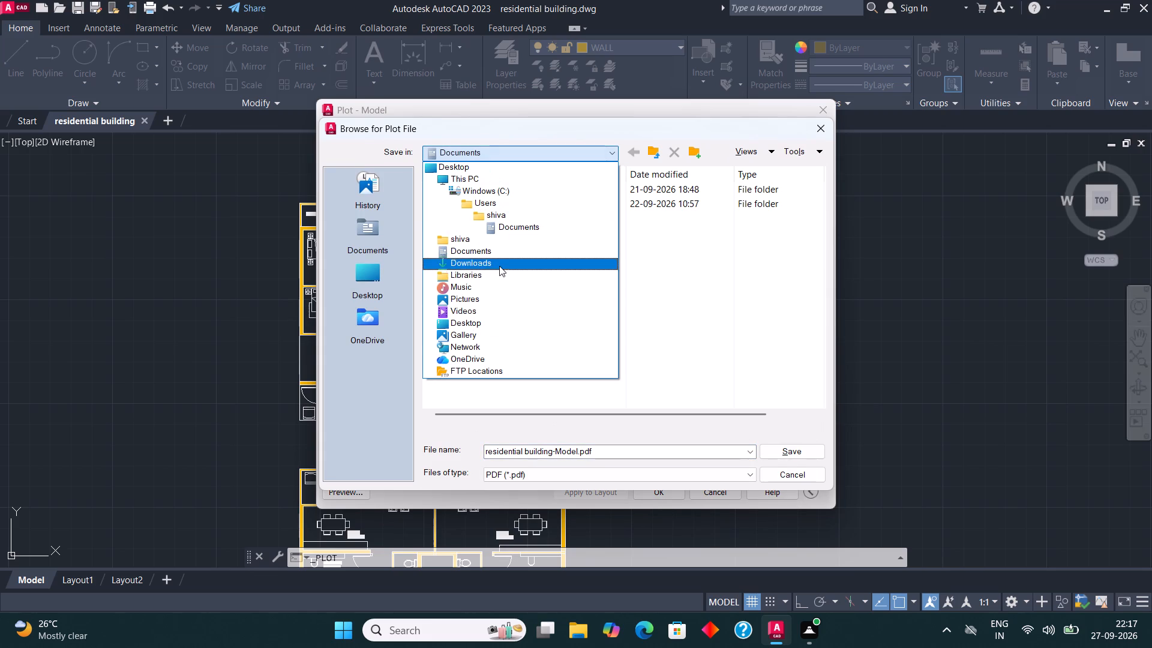
{"action": "left_click", "coordinate": [494, 262]}
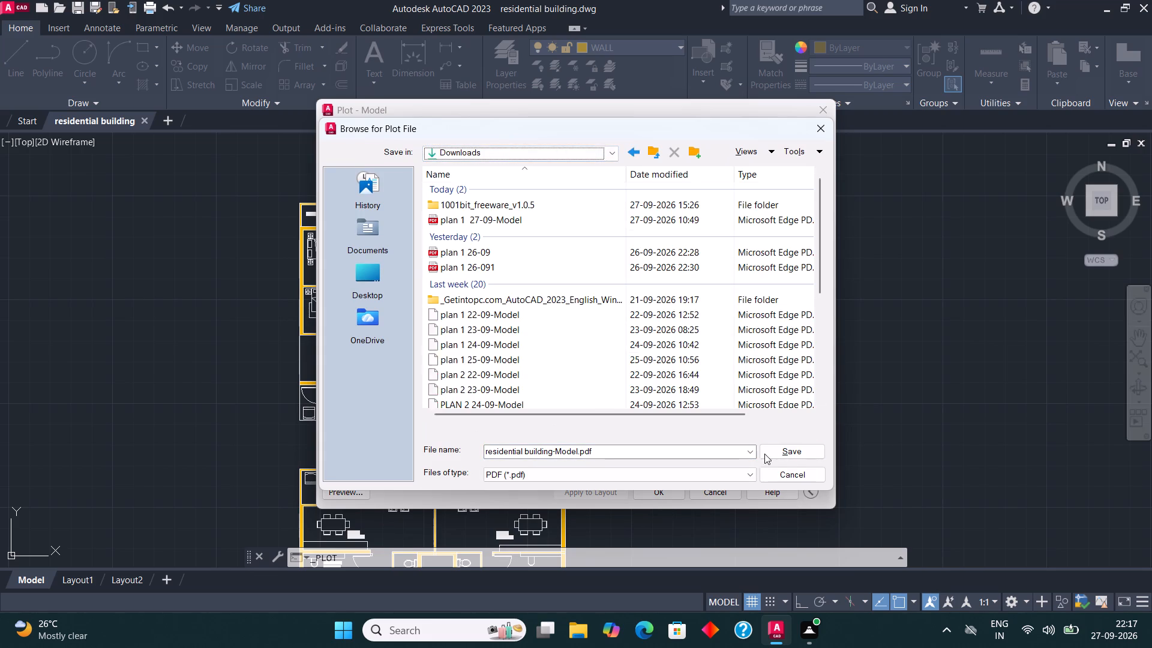
{"action": "left_click", "coordinate": [780, 454]}
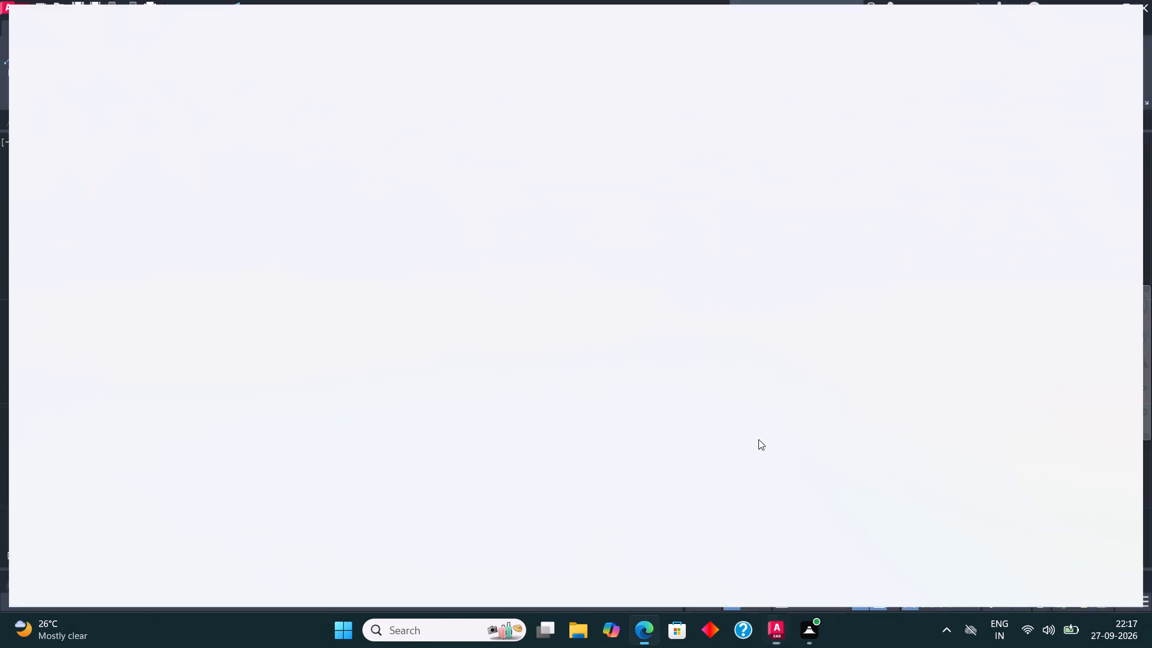
Examine the plotted residential building PDF page in Microsoft Edge, then close the viewer.
{"action": "scroll", "coordinate": [668, 383], "scroll_direction": "down", "scroll_amount": 2}
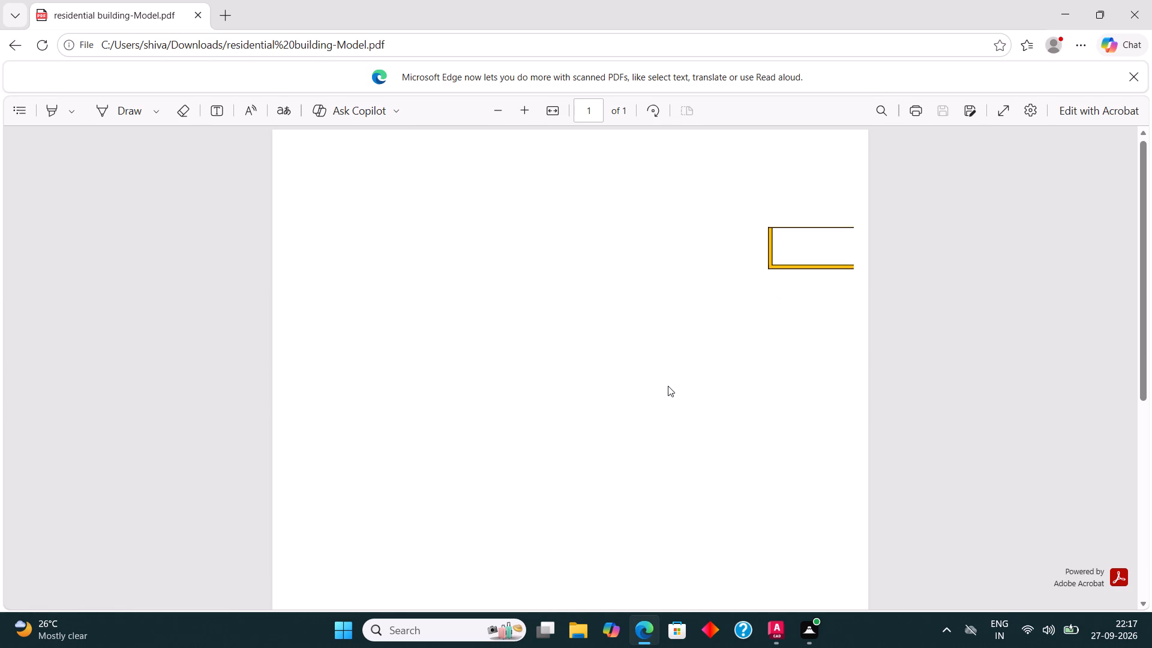
{"action": "scroll", "coordinate": [670, 403], "scroll_direction": "up", "scroll_amount": 6}
{"action": "scroll", "coordinate": [670, 403], "scroll_direction": "down", "scroll_amount": 5}
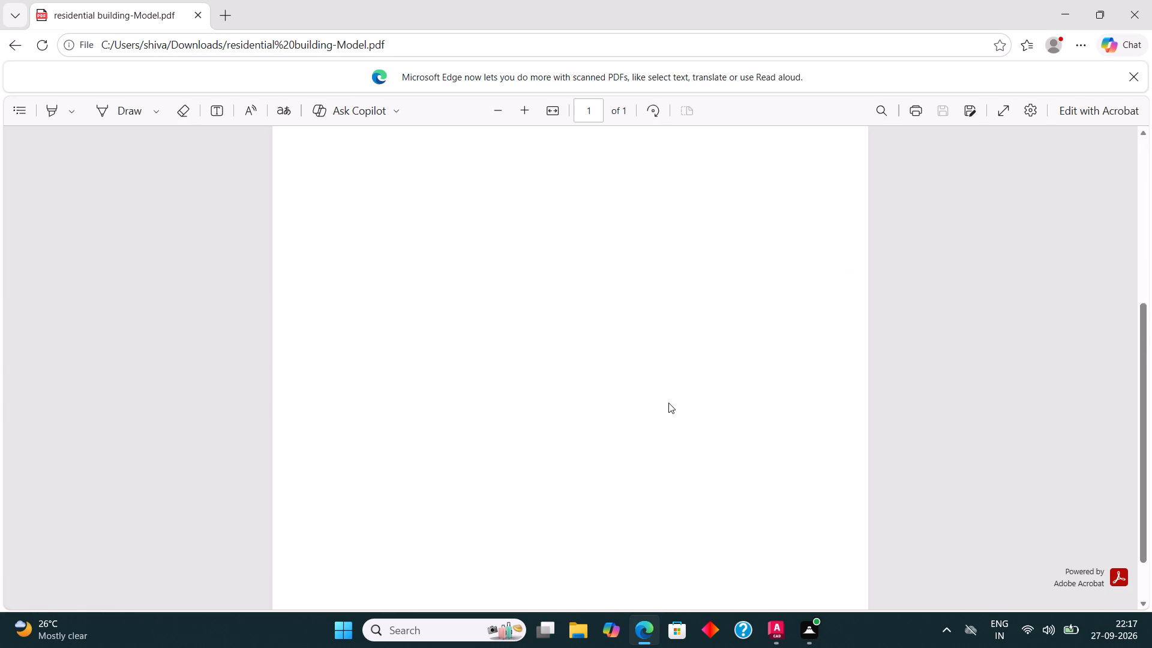
{"action": "scroll", "coordinate": [668, 403], "scroll_direction": "down", "scroll_amount": 5}
{"action": "scroll", "coordinate": [667, 404], "scroll_direction": "up", "scroll_amount": 9}
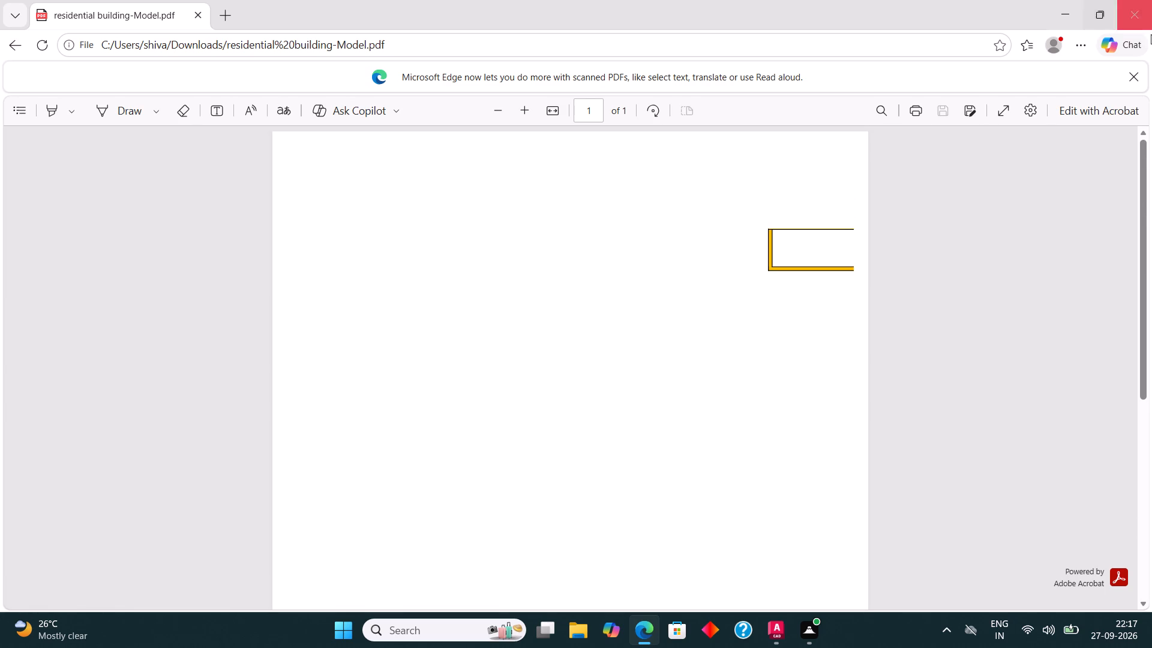
{"action": "left_click", "coordinate": [1139, 77]}
{"action": "left_click", "coordinate": [1136, 15]}
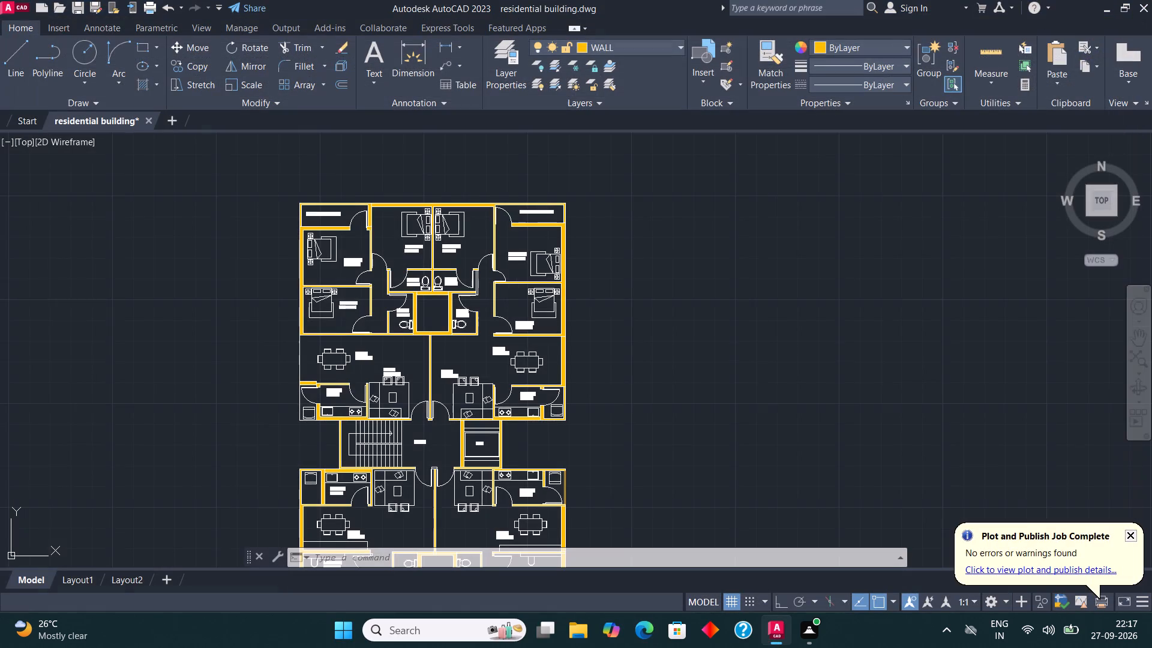
Plot the drawing again with page setup <None> to residential 1building-Model.pdf in the Downloads folder, and close the opened PDF.
{"action": "left_click", "coordinate": [11, 26]}
{"action": "left_click", "coordinate": [5, 7]}
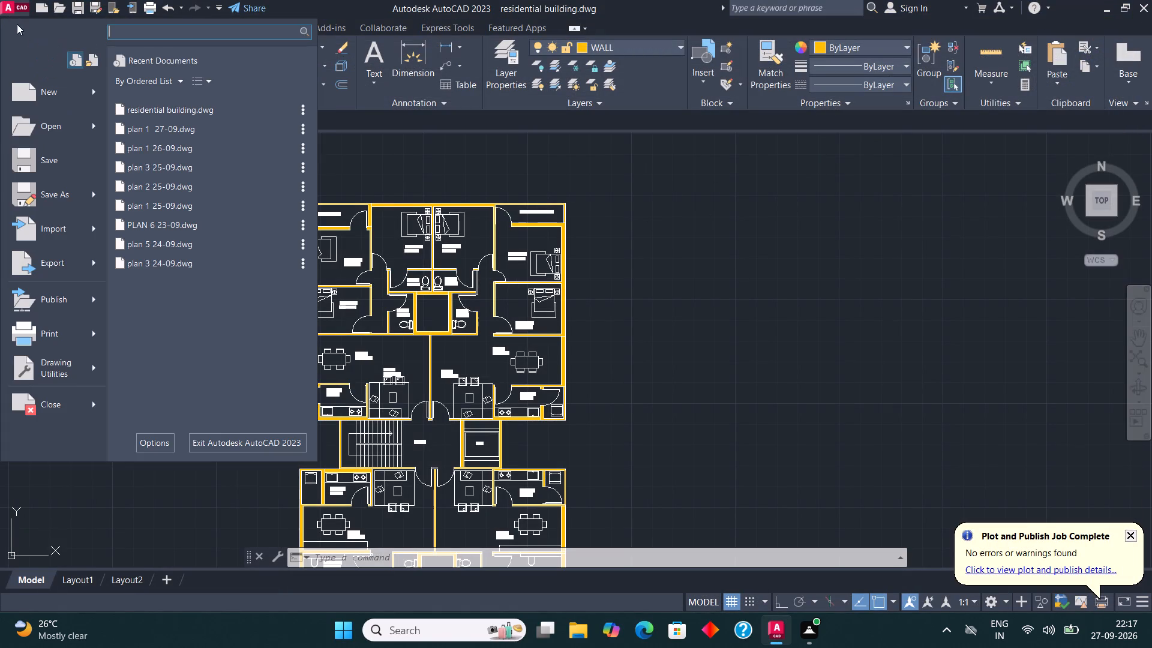
{"action": "left_click", "coordinate": [47, 340]}
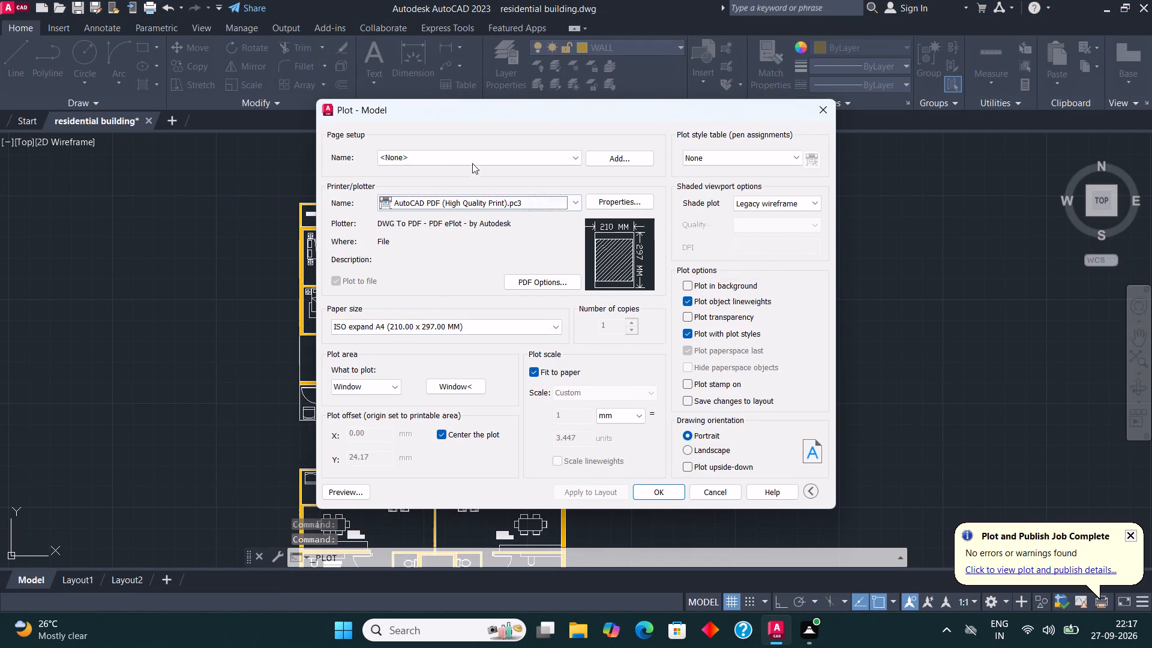
{"action": "left_click", "coordinate": [473, 157]}
{"action": "left_click", "coordinate": [455, 170]}
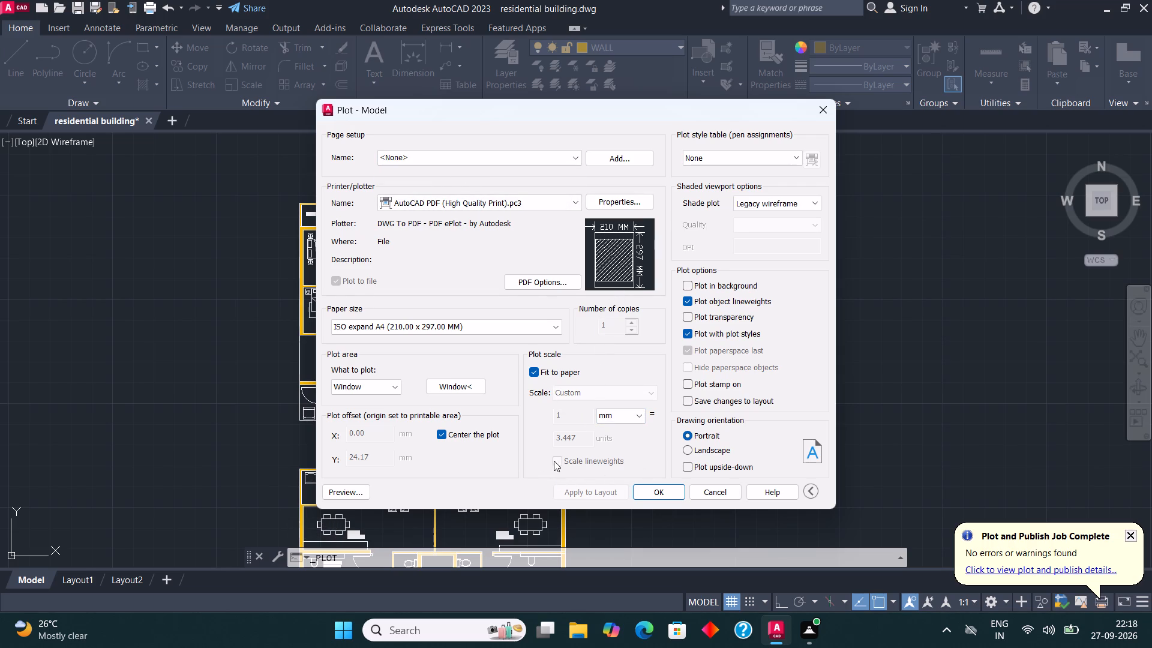
{"action": "left_click", "coordinate": [673, 488]}
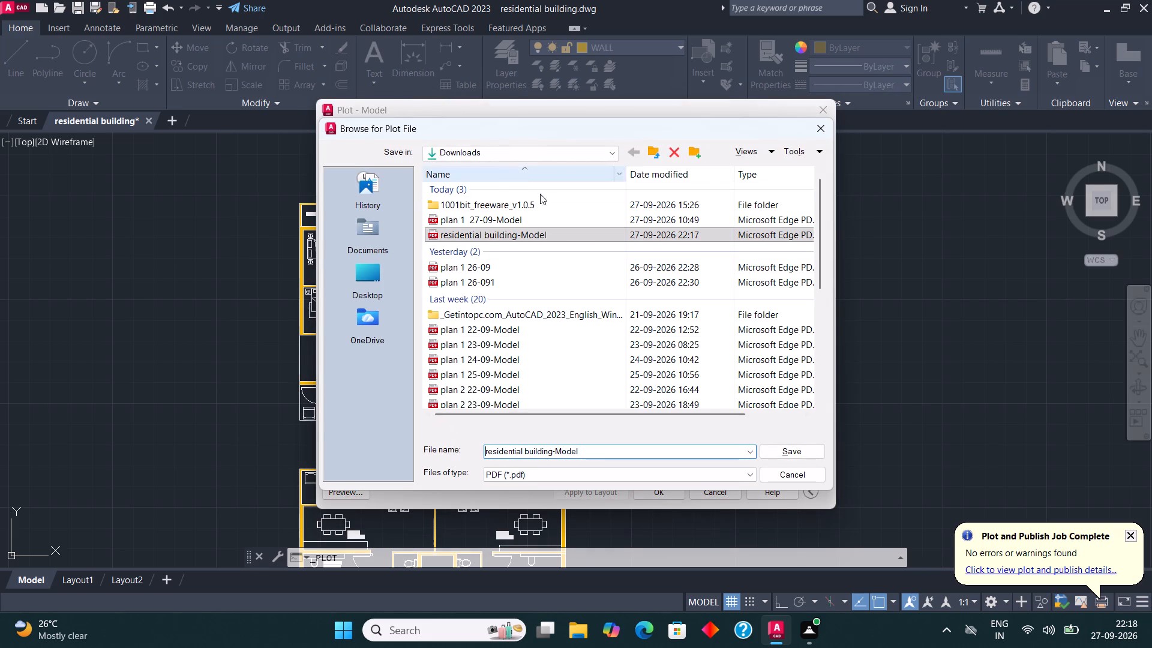
{"action": "left_click", "coordinate": [524, 449]}
{"action": "key", "text": "1"}
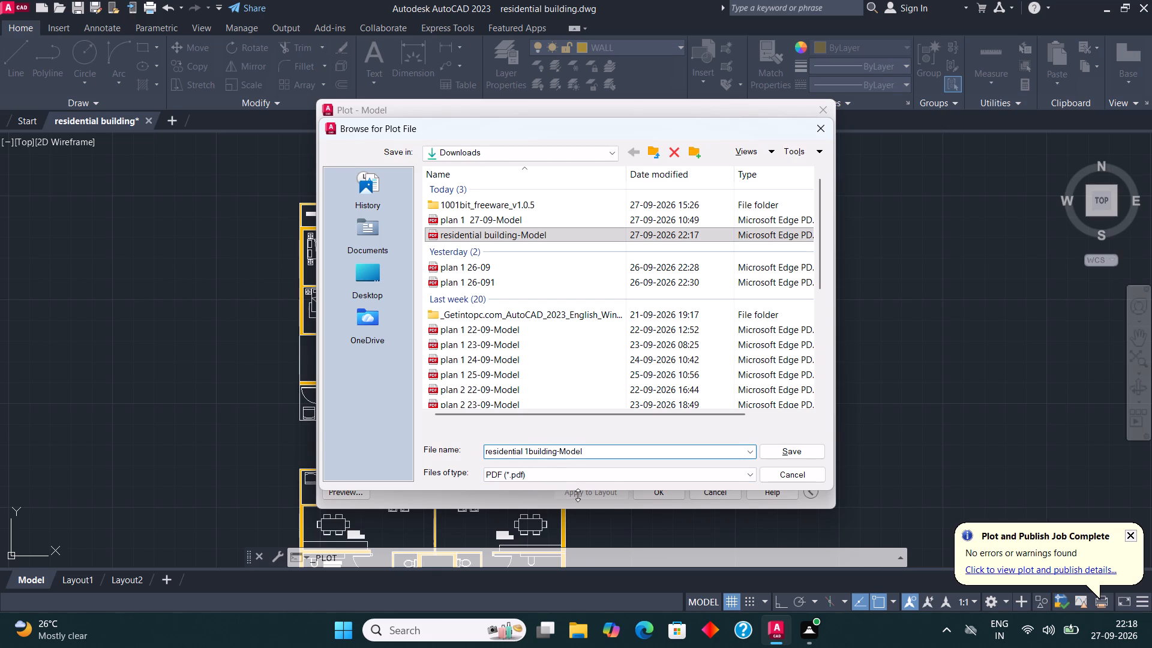
{"action": "left_click_drag", "start_coordinate": [760, 458], "coordinate": [777, 445]}
{"action": "key", "text": "space"}
{"action": "left_click", "coordinate": [778, 445]}
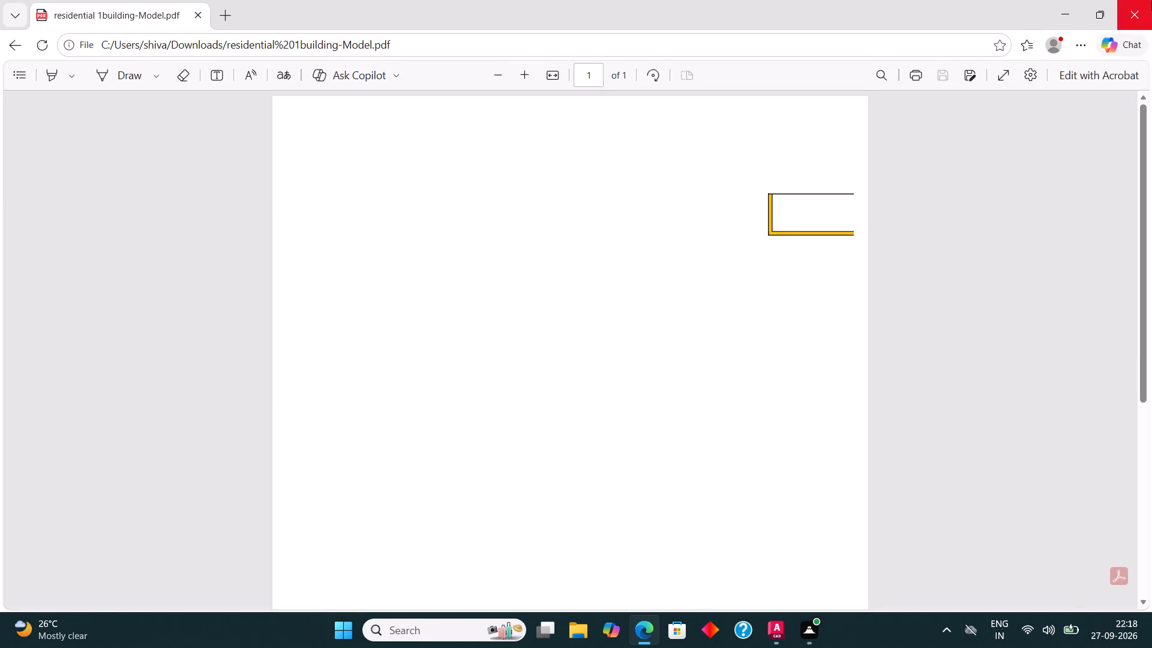
{"action": "left_click", "coordinate": [1146, 13]}
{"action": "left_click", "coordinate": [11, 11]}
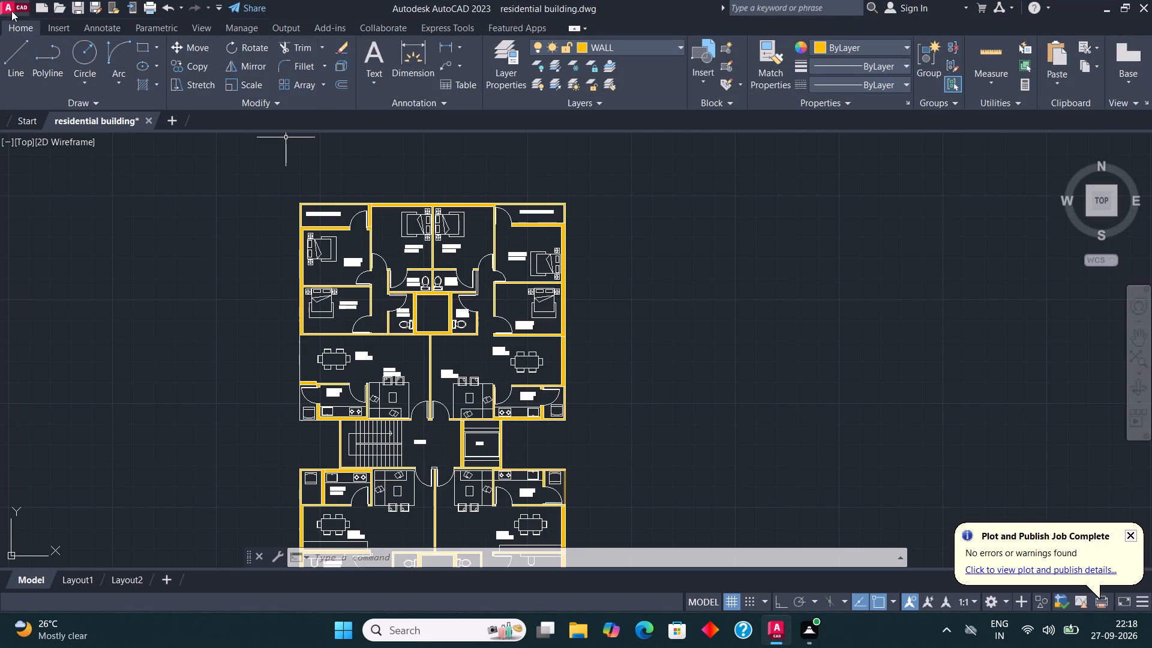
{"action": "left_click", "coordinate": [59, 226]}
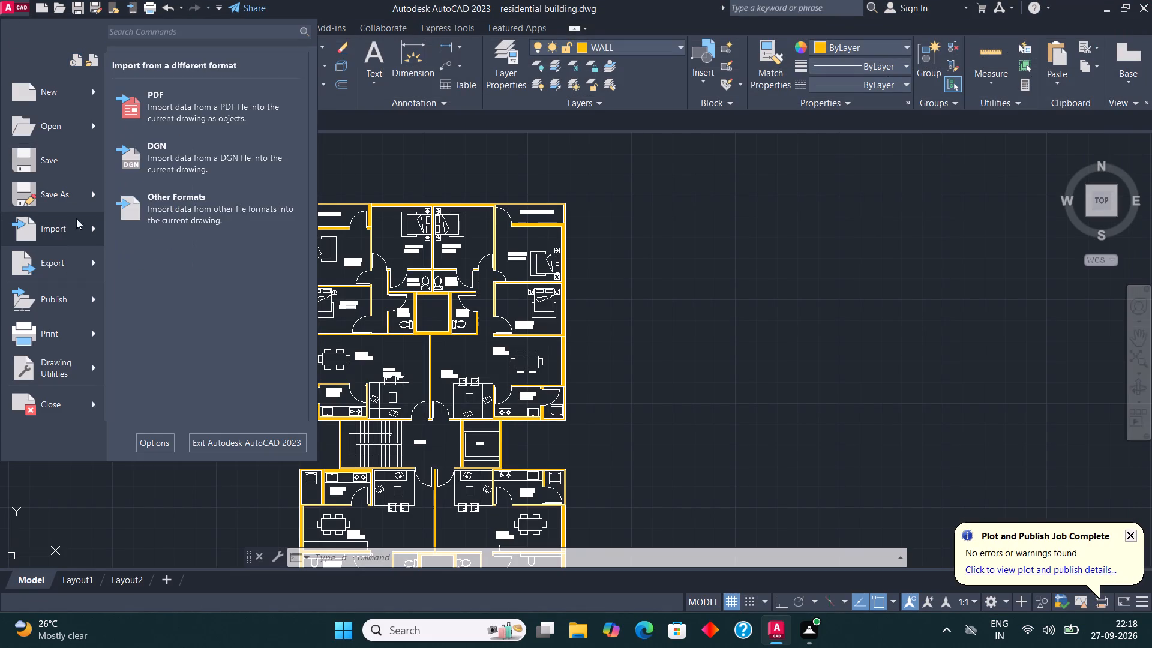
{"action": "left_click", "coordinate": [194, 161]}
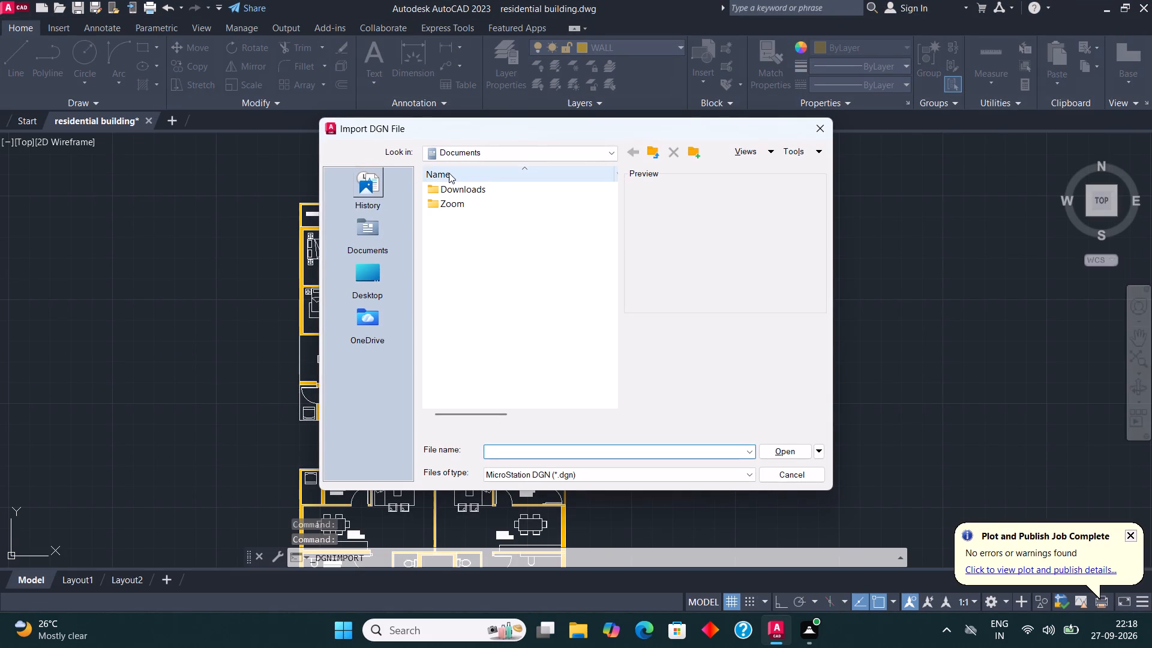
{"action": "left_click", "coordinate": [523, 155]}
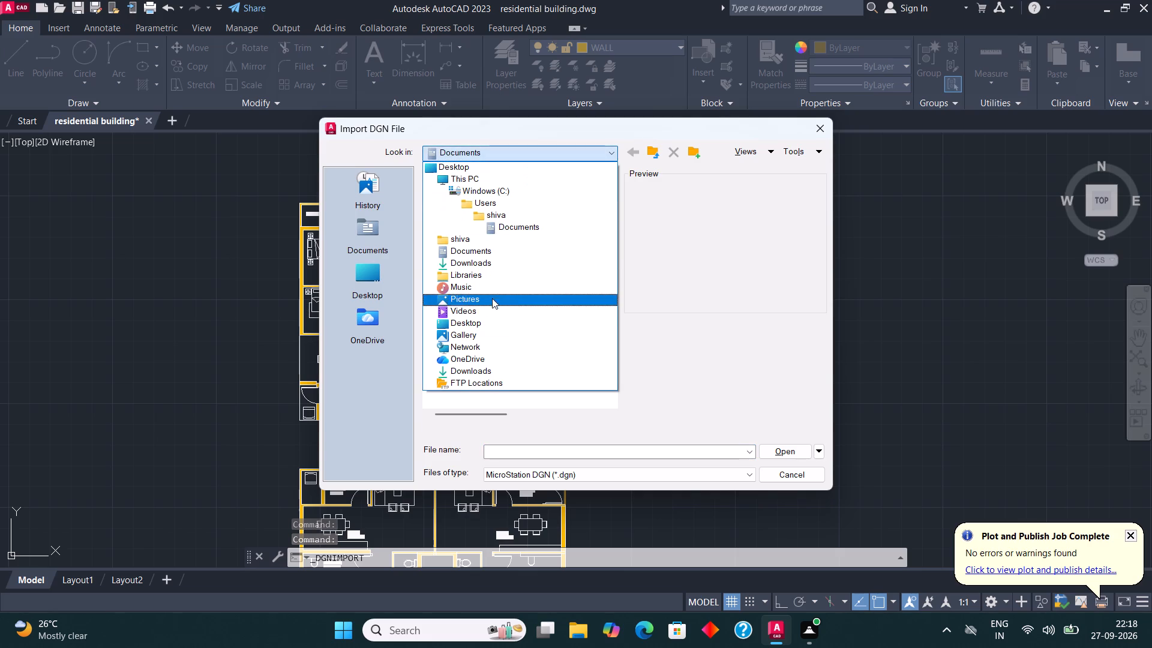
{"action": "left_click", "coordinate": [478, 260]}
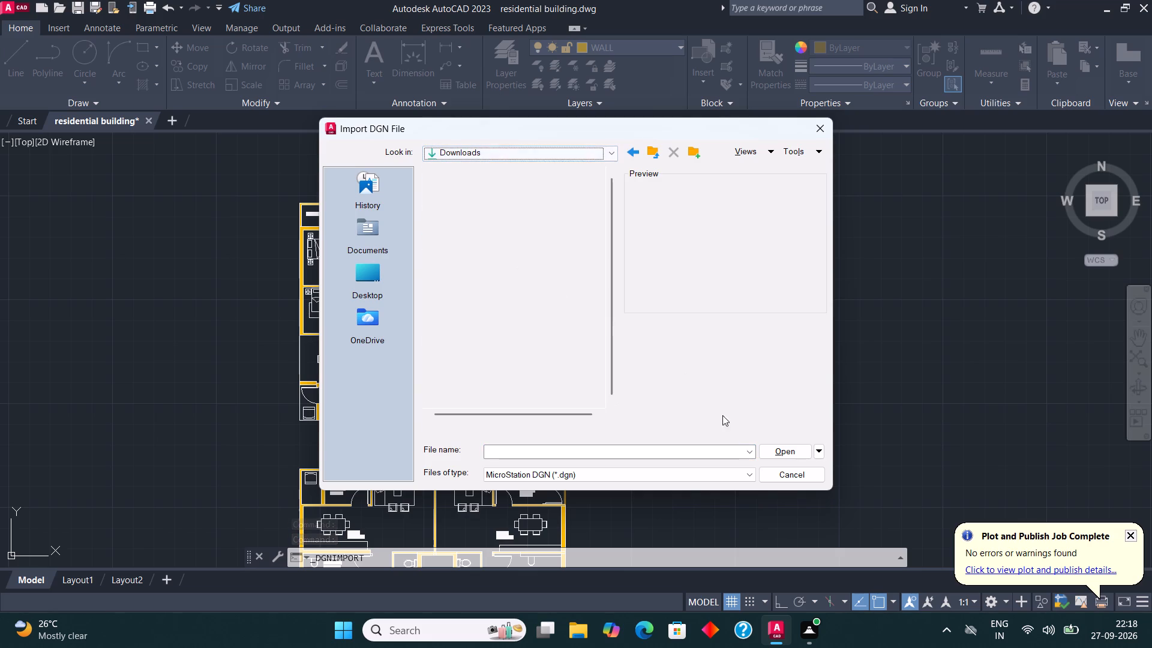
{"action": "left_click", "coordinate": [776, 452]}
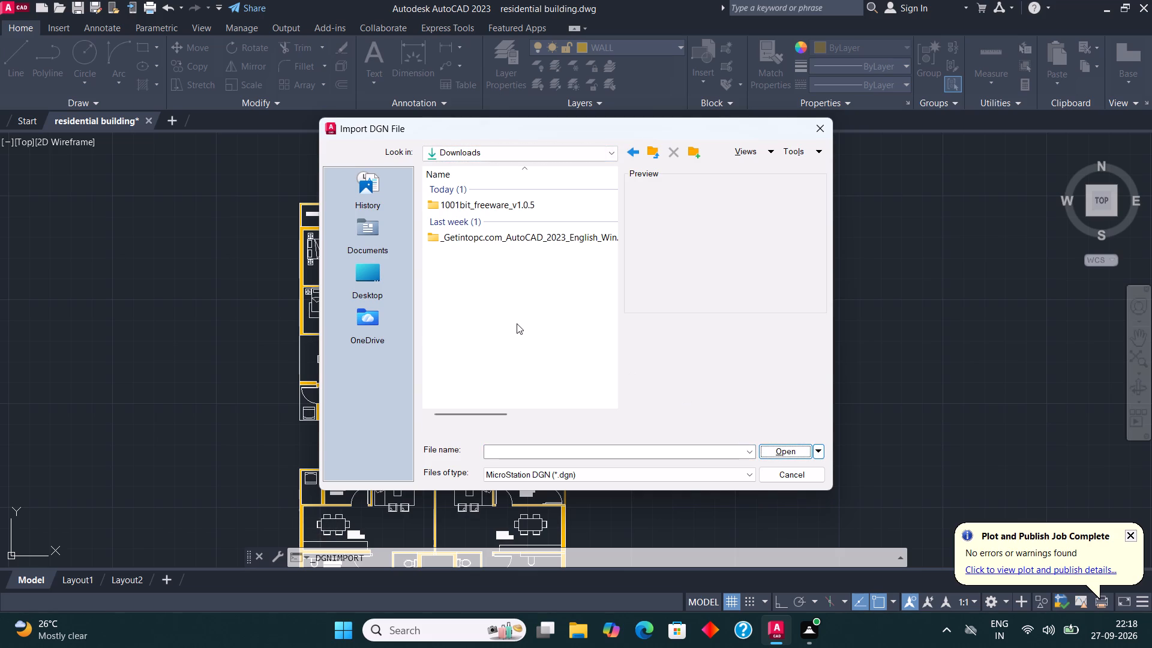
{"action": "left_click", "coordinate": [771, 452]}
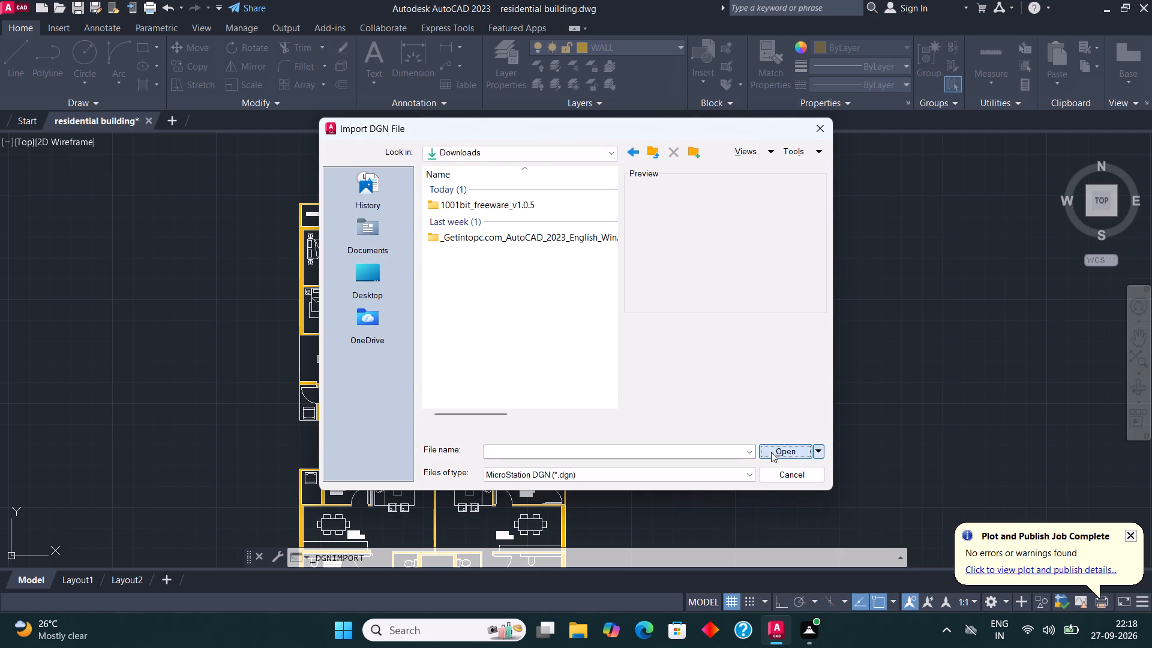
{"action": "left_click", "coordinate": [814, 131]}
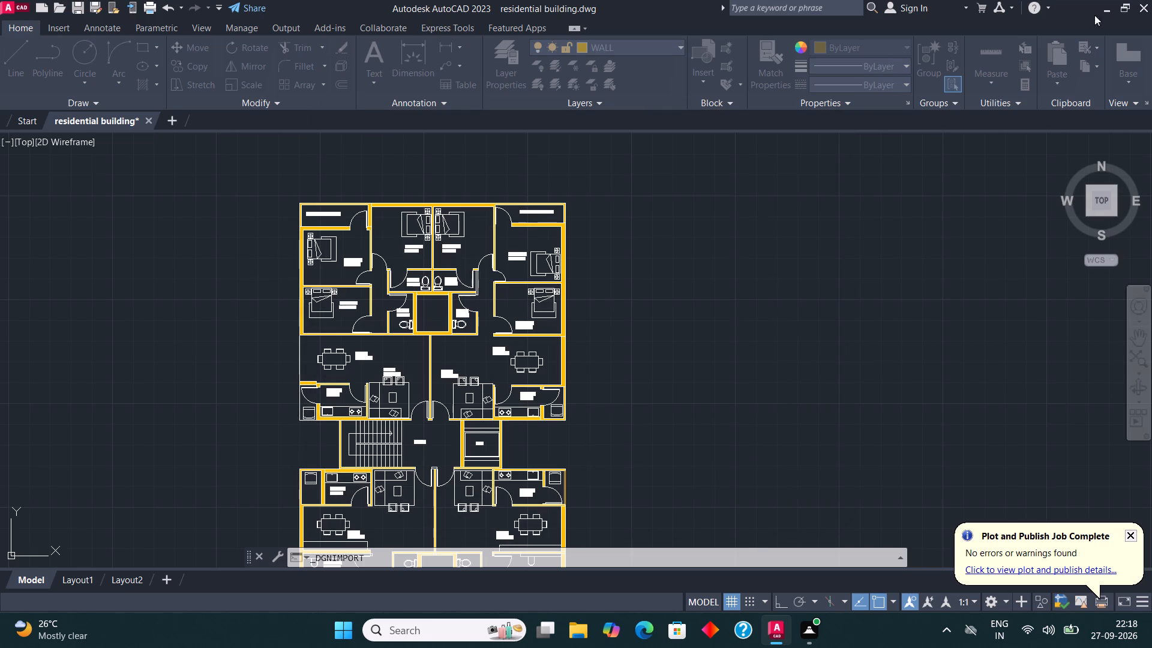